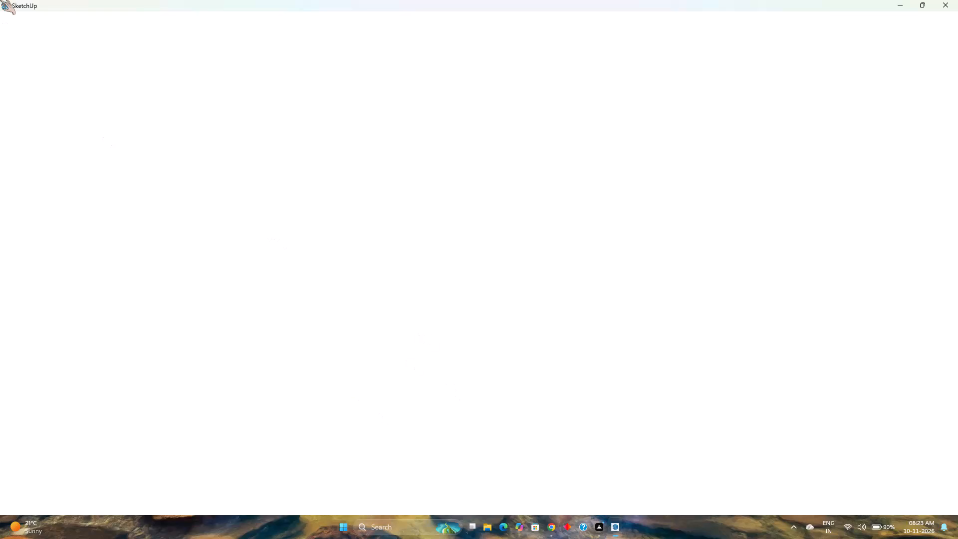
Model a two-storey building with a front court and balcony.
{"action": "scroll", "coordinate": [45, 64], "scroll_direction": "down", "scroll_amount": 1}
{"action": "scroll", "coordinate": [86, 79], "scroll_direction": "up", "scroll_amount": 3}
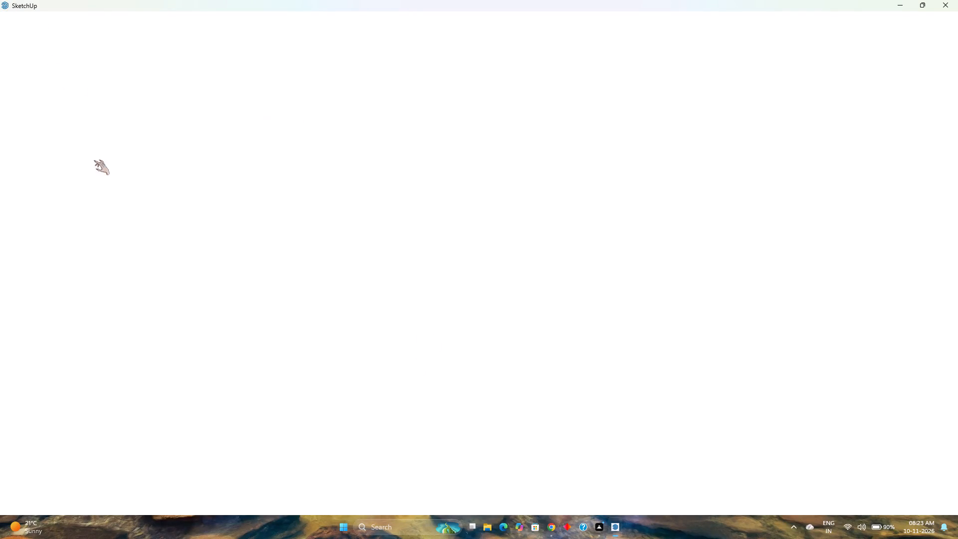
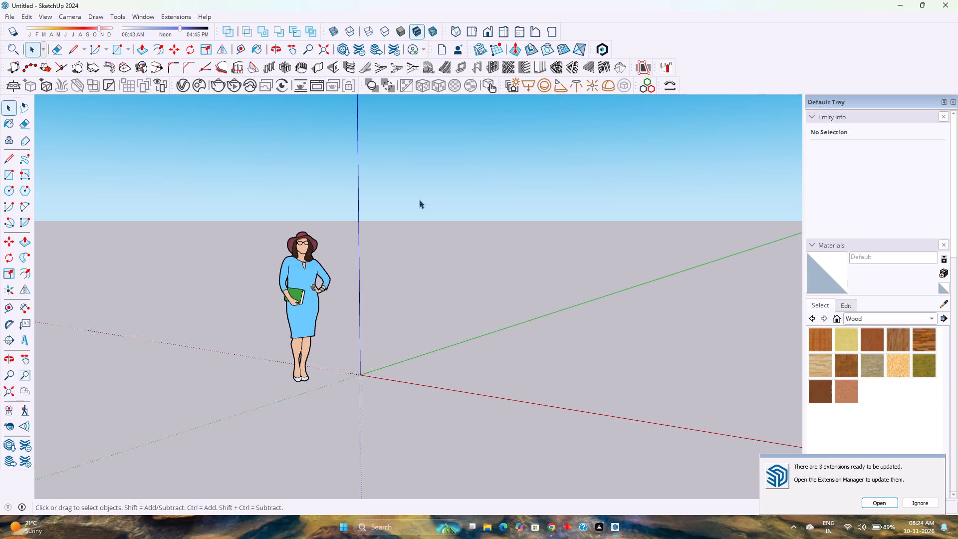
Delete the default scale figure of the standing woman beside the origin.
{"action": "scroll", "coordinate": [462, 244], "scroll_direction": "down", "scroll_amount": 4}
{"action": "scroll", "coordinate": [458, 244], "scroll_direction": "up", "scroll_amount": 4}
{"action": "scroll", "coordinate": [457, 243], "scroll_direction": "down", "scroll_amount": 1}
{"action": "left_click", "coordinate": [318, 267]}
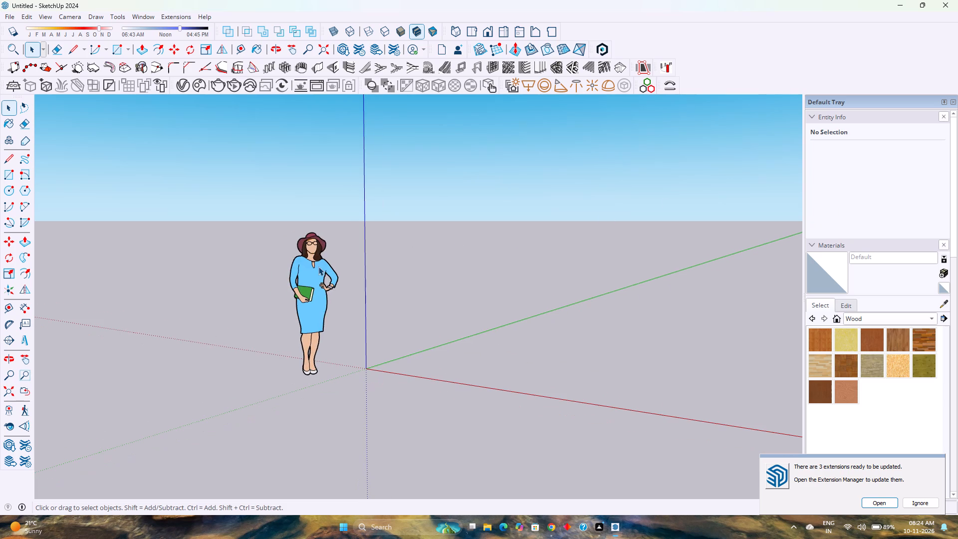
{"action": "key", "text": "Delete"}
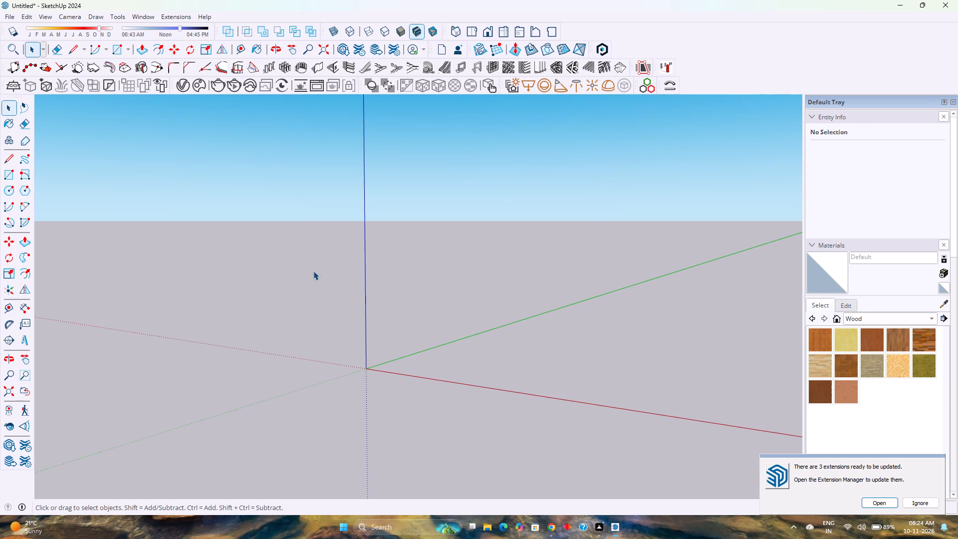
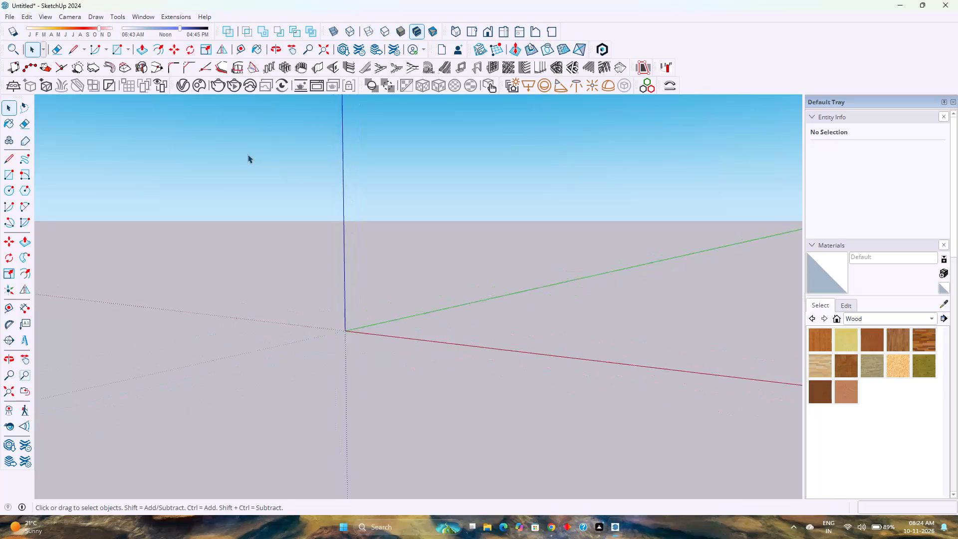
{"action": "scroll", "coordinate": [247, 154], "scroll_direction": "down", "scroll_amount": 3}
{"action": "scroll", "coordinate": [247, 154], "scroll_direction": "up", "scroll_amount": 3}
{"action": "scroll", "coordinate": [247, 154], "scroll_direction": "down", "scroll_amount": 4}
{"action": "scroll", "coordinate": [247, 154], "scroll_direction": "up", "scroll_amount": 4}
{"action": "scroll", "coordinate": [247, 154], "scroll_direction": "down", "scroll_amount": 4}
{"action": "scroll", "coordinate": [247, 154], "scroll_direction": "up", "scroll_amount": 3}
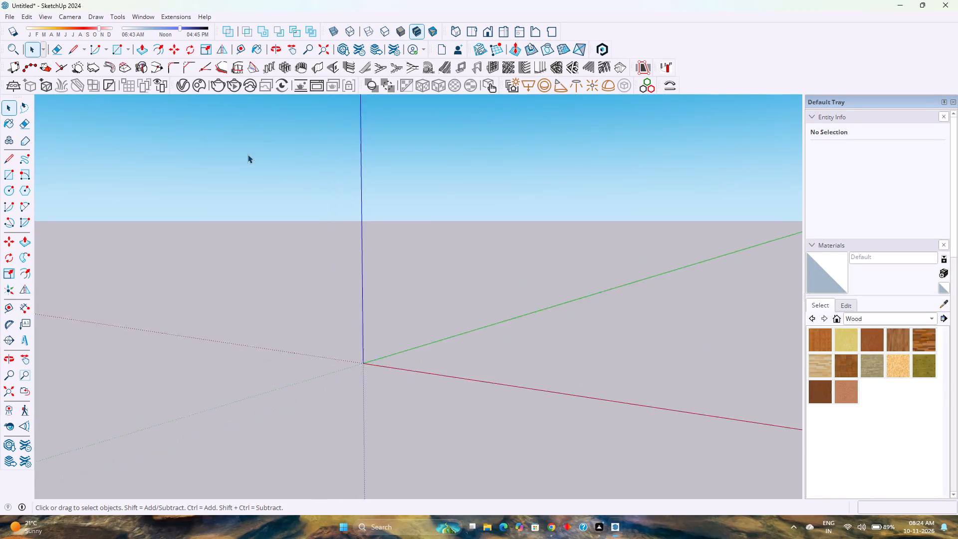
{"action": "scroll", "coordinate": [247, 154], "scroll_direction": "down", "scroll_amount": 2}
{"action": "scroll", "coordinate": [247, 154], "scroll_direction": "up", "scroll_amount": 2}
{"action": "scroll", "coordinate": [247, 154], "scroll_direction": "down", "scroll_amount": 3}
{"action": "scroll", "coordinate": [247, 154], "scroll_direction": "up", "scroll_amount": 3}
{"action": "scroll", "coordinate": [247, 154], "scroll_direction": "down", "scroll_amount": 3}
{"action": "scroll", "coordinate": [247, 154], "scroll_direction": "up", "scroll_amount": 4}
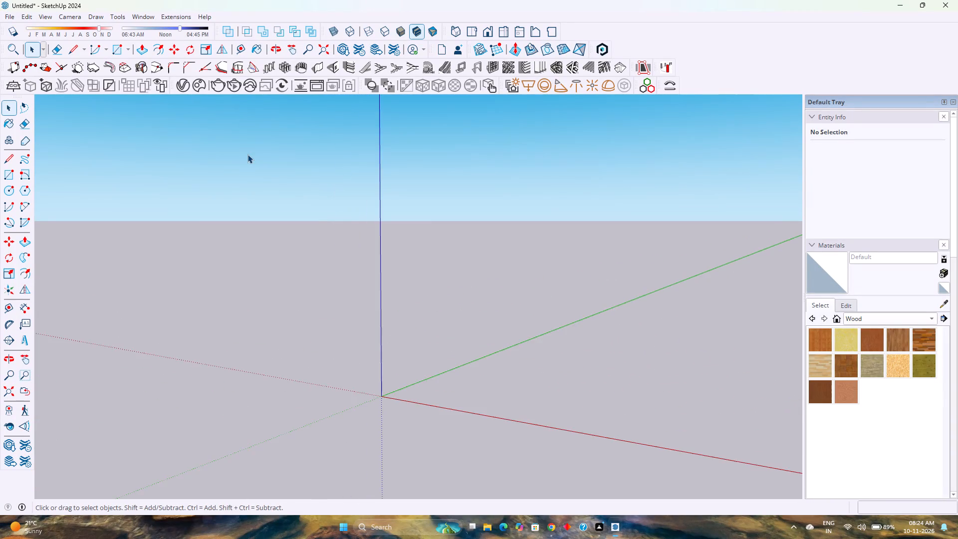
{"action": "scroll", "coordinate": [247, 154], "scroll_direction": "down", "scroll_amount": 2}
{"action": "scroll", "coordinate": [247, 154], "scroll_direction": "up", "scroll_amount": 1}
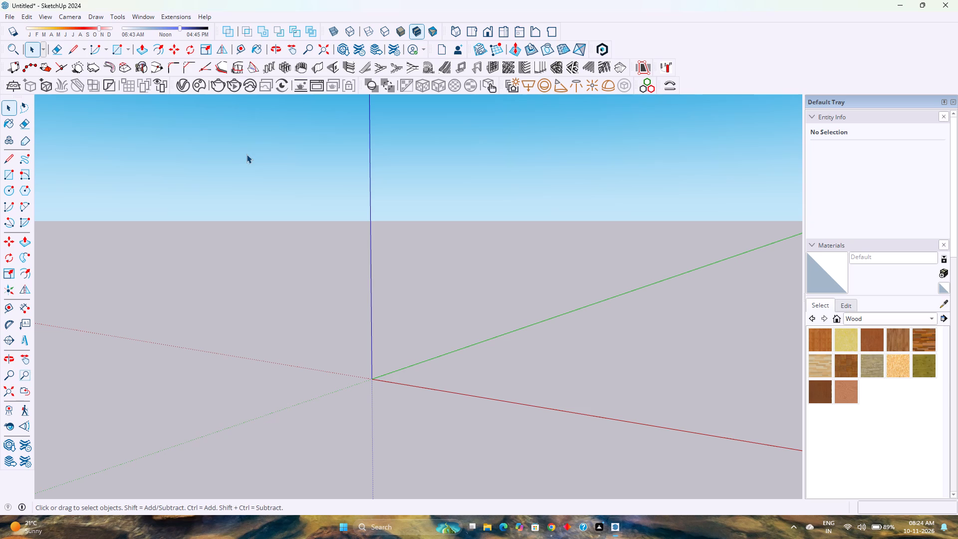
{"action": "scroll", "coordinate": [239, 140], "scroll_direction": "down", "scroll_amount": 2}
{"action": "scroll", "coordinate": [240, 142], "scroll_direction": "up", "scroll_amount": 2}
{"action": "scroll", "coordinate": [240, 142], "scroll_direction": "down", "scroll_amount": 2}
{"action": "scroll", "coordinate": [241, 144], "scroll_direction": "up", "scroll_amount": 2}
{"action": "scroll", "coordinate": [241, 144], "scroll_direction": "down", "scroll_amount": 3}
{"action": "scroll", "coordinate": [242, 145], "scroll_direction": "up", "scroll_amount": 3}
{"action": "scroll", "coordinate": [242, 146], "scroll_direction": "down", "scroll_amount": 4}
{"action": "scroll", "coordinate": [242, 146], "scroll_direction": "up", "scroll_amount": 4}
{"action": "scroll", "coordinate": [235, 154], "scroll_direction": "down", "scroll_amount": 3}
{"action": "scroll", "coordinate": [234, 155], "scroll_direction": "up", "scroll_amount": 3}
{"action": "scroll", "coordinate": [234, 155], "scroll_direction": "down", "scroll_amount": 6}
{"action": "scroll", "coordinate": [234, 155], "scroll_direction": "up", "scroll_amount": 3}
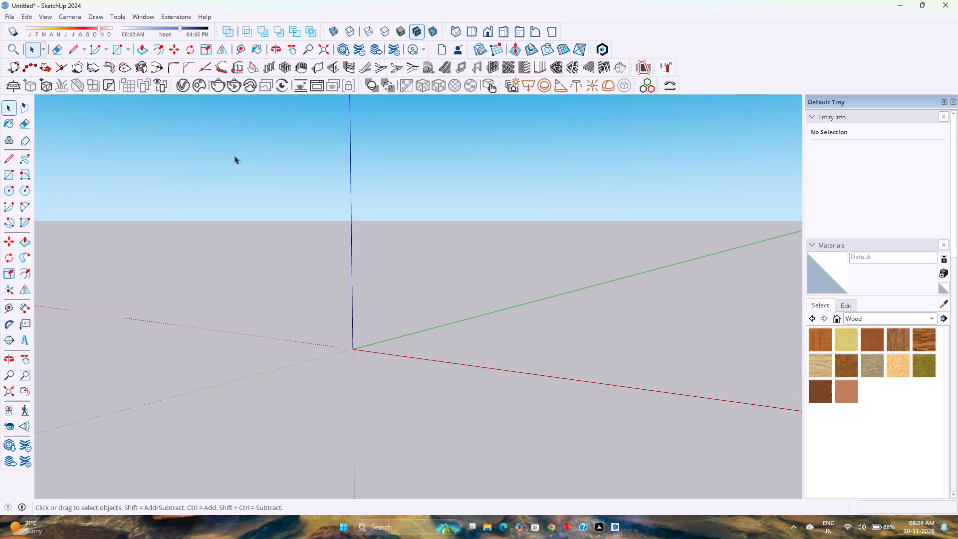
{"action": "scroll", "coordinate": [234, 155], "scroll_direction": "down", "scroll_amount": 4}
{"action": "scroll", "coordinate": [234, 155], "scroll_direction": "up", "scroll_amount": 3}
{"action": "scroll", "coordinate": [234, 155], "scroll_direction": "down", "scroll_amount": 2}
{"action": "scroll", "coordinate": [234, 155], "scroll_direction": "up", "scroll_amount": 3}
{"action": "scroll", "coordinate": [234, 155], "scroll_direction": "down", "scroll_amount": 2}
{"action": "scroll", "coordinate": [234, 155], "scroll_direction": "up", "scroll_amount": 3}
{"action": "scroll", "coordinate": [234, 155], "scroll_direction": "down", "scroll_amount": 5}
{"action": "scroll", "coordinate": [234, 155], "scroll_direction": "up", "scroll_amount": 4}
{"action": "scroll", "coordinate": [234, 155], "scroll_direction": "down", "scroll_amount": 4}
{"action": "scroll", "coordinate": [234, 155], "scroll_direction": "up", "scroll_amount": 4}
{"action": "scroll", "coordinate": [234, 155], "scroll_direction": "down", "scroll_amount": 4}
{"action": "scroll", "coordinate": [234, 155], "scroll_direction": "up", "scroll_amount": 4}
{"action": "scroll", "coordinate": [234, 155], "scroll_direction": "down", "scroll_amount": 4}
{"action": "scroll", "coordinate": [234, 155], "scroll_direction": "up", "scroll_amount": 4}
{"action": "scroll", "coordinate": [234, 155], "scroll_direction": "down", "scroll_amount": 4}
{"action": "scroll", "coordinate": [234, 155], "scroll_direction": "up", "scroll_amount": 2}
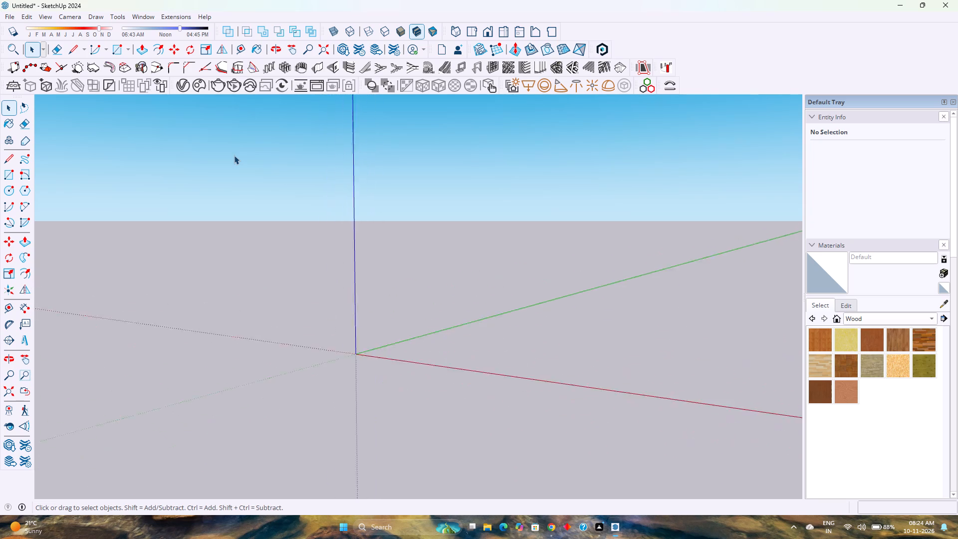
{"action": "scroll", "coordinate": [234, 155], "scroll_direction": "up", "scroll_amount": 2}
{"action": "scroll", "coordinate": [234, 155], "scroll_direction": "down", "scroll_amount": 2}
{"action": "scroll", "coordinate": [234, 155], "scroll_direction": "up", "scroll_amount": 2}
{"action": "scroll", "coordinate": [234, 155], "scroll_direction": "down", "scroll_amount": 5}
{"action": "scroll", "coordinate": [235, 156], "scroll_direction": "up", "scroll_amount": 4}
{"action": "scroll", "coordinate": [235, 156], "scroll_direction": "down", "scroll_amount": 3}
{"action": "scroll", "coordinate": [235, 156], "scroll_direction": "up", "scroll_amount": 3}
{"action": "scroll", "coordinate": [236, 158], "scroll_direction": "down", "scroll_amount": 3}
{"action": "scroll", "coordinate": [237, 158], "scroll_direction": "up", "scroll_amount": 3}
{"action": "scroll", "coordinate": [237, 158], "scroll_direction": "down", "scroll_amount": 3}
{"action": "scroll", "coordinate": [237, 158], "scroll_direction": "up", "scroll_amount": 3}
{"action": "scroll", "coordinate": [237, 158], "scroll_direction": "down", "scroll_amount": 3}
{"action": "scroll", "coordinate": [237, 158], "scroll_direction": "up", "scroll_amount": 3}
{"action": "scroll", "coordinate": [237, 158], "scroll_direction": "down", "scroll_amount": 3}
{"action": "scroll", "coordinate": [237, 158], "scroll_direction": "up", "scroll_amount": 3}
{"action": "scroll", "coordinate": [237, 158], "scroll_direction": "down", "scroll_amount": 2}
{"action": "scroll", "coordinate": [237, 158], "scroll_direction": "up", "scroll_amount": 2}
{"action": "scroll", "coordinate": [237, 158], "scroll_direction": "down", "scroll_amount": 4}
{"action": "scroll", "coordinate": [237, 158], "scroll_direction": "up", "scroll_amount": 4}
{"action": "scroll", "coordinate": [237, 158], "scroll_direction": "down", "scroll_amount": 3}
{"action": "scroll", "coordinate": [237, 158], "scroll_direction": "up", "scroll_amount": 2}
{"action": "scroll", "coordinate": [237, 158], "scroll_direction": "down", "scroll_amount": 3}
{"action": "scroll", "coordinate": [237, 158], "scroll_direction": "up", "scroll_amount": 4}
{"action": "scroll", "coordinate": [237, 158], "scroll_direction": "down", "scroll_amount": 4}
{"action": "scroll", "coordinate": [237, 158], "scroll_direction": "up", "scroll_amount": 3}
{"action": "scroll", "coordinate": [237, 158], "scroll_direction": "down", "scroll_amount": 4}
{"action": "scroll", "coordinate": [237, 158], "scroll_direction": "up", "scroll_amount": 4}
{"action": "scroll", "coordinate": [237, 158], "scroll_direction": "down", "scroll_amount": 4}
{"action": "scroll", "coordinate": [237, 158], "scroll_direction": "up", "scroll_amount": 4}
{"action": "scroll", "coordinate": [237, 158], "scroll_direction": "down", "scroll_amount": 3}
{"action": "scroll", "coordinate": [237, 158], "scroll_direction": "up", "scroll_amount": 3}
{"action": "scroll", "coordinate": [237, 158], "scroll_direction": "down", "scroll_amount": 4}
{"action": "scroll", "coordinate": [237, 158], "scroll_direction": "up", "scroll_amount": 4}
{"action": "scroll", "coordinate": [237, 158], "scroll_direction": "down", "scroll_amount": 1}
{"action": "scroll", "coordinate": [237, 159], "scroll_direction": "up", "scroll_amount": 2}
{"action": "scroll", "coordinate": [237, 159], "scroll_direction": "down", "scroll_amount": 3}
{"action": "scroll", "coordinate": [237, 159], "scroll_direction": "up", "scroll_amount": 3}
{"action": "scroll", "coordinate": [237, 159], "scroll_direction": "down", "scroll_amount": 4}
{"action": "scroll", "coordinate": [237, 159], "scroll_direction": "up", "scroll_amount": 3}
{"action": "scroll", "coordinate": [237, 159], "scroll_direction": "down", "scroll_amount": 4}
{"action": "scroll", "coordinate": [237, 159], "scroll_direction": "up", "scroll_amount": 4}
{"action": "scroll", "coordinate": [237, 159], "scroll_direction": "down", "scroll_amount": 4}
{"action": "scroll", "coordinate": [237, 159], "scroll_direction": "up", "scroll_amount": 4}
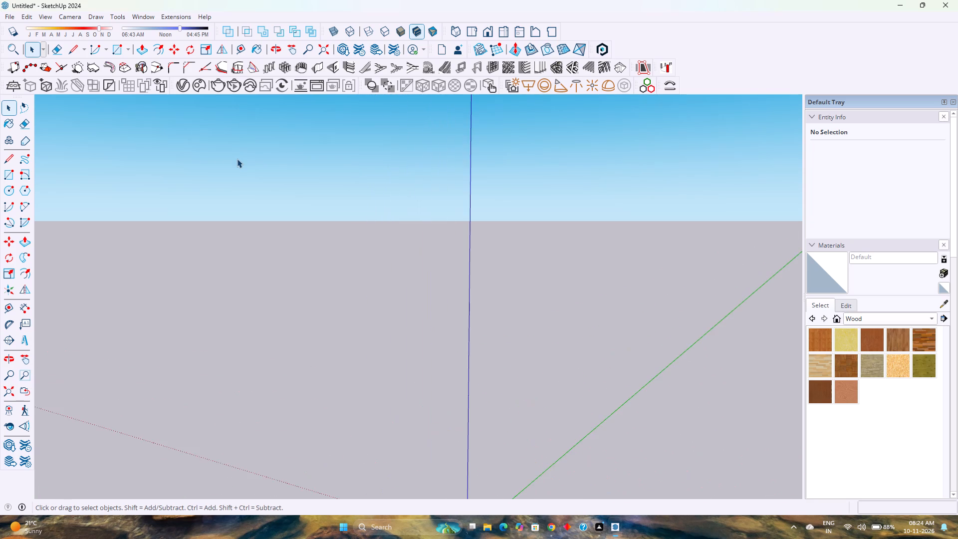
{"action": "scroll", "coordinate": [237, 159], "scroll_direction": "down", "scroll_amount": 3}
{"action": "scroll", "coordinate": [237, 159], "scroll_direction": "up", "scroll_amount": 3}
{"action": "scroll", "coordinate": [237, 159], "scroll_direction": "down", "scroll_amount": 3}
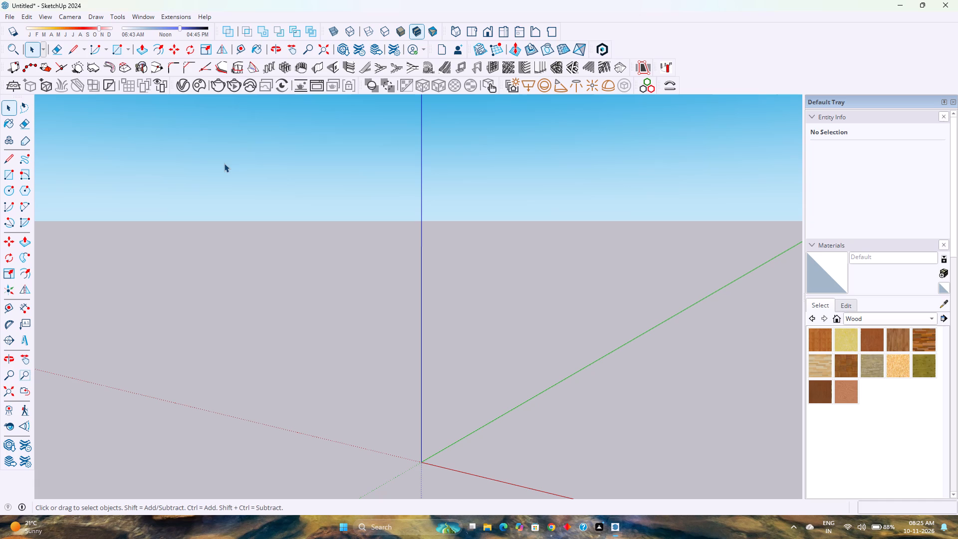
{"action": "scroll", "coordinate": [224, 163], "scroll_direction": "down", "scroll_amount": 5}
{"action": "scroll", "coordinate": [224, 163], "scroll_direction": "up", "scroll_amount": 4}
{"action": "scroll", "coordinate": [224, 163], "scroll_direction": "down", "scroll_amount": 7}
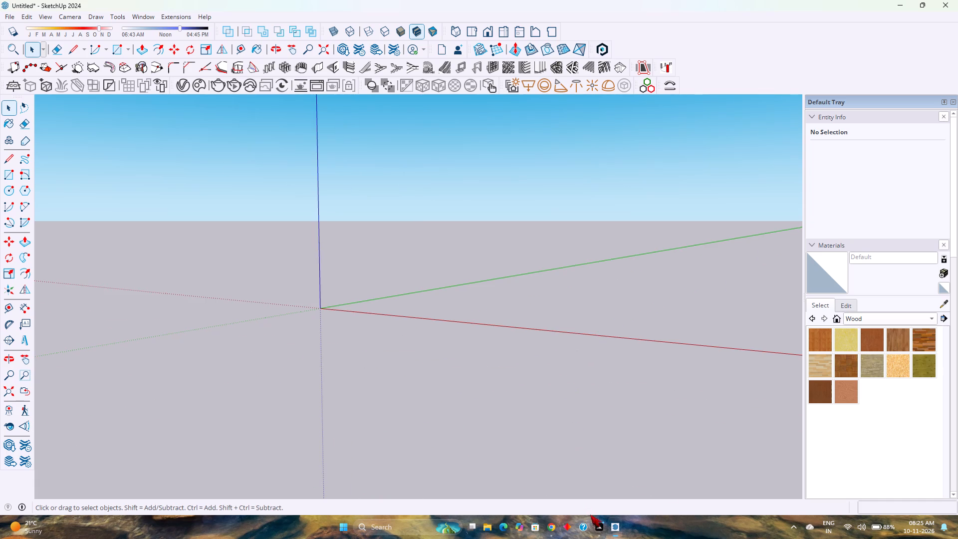
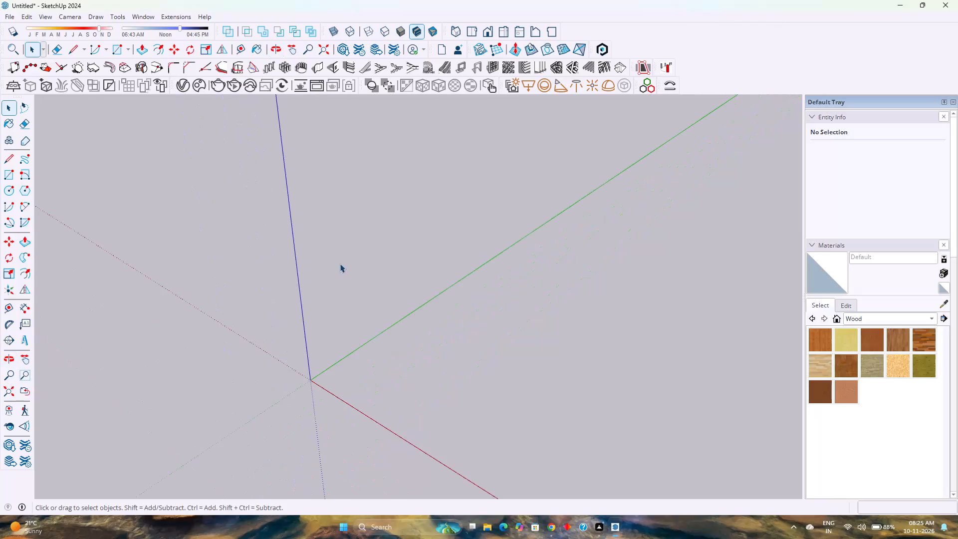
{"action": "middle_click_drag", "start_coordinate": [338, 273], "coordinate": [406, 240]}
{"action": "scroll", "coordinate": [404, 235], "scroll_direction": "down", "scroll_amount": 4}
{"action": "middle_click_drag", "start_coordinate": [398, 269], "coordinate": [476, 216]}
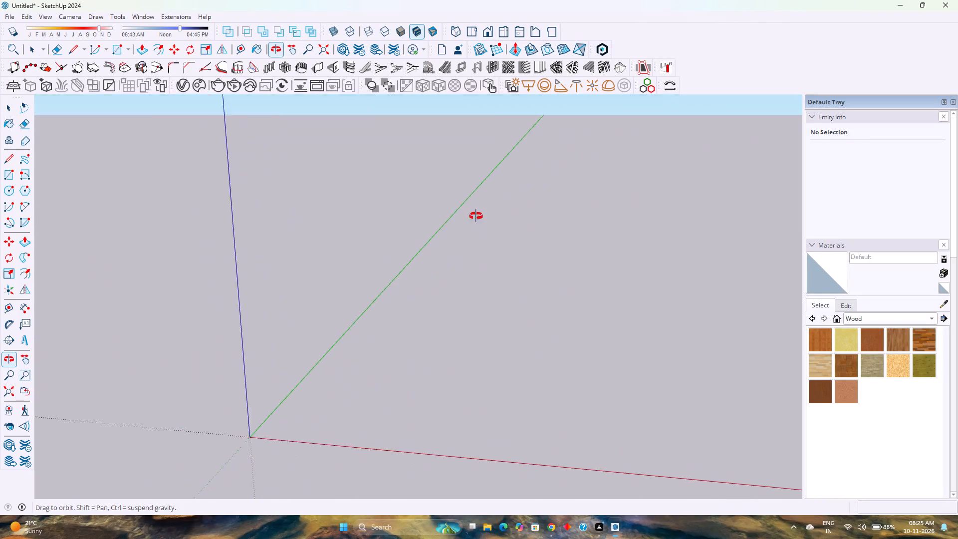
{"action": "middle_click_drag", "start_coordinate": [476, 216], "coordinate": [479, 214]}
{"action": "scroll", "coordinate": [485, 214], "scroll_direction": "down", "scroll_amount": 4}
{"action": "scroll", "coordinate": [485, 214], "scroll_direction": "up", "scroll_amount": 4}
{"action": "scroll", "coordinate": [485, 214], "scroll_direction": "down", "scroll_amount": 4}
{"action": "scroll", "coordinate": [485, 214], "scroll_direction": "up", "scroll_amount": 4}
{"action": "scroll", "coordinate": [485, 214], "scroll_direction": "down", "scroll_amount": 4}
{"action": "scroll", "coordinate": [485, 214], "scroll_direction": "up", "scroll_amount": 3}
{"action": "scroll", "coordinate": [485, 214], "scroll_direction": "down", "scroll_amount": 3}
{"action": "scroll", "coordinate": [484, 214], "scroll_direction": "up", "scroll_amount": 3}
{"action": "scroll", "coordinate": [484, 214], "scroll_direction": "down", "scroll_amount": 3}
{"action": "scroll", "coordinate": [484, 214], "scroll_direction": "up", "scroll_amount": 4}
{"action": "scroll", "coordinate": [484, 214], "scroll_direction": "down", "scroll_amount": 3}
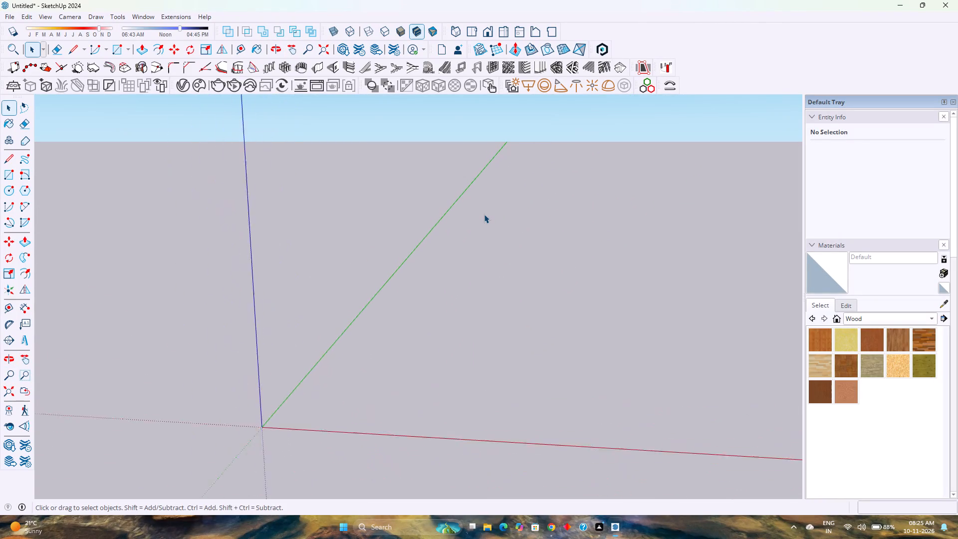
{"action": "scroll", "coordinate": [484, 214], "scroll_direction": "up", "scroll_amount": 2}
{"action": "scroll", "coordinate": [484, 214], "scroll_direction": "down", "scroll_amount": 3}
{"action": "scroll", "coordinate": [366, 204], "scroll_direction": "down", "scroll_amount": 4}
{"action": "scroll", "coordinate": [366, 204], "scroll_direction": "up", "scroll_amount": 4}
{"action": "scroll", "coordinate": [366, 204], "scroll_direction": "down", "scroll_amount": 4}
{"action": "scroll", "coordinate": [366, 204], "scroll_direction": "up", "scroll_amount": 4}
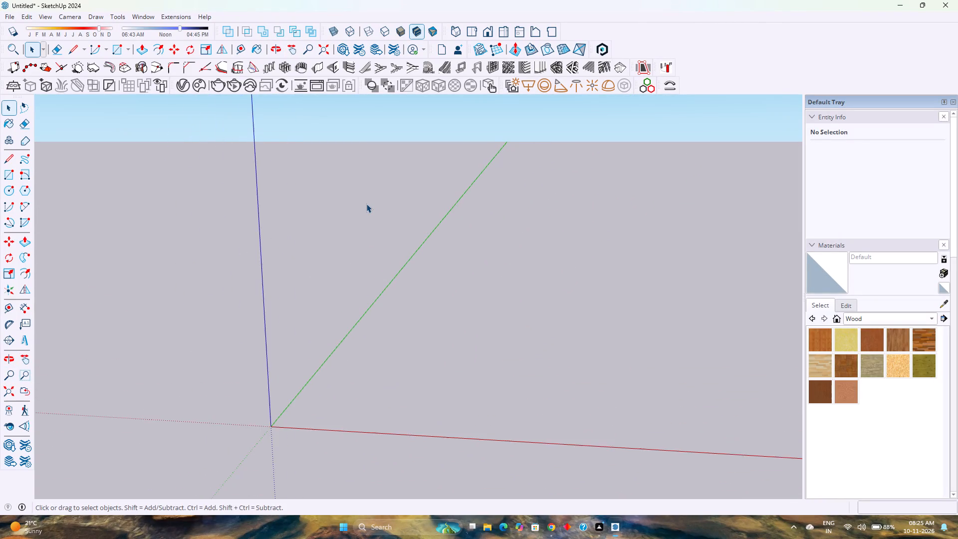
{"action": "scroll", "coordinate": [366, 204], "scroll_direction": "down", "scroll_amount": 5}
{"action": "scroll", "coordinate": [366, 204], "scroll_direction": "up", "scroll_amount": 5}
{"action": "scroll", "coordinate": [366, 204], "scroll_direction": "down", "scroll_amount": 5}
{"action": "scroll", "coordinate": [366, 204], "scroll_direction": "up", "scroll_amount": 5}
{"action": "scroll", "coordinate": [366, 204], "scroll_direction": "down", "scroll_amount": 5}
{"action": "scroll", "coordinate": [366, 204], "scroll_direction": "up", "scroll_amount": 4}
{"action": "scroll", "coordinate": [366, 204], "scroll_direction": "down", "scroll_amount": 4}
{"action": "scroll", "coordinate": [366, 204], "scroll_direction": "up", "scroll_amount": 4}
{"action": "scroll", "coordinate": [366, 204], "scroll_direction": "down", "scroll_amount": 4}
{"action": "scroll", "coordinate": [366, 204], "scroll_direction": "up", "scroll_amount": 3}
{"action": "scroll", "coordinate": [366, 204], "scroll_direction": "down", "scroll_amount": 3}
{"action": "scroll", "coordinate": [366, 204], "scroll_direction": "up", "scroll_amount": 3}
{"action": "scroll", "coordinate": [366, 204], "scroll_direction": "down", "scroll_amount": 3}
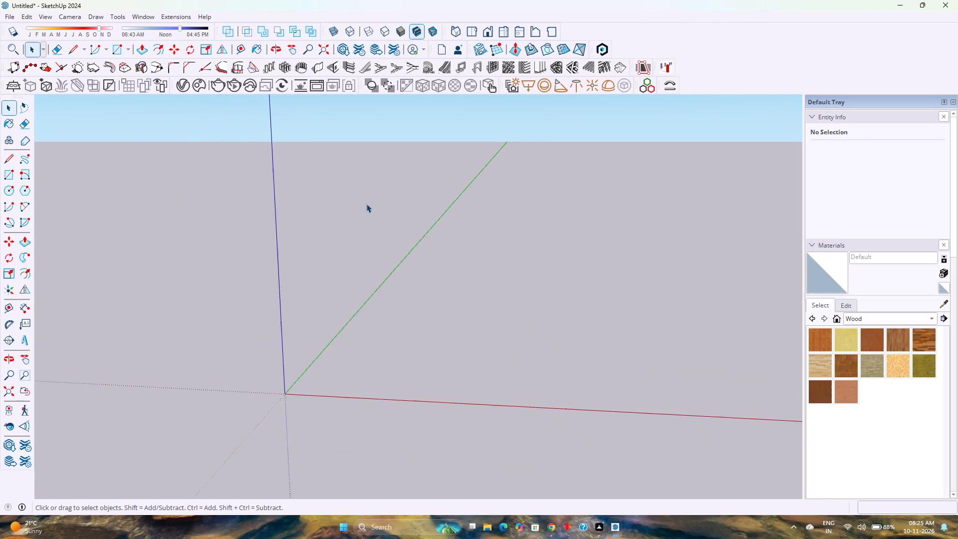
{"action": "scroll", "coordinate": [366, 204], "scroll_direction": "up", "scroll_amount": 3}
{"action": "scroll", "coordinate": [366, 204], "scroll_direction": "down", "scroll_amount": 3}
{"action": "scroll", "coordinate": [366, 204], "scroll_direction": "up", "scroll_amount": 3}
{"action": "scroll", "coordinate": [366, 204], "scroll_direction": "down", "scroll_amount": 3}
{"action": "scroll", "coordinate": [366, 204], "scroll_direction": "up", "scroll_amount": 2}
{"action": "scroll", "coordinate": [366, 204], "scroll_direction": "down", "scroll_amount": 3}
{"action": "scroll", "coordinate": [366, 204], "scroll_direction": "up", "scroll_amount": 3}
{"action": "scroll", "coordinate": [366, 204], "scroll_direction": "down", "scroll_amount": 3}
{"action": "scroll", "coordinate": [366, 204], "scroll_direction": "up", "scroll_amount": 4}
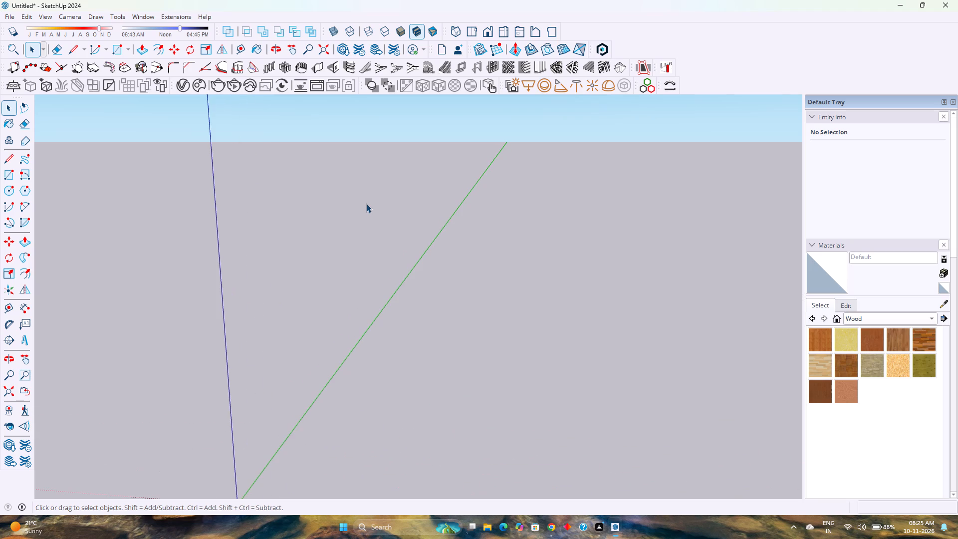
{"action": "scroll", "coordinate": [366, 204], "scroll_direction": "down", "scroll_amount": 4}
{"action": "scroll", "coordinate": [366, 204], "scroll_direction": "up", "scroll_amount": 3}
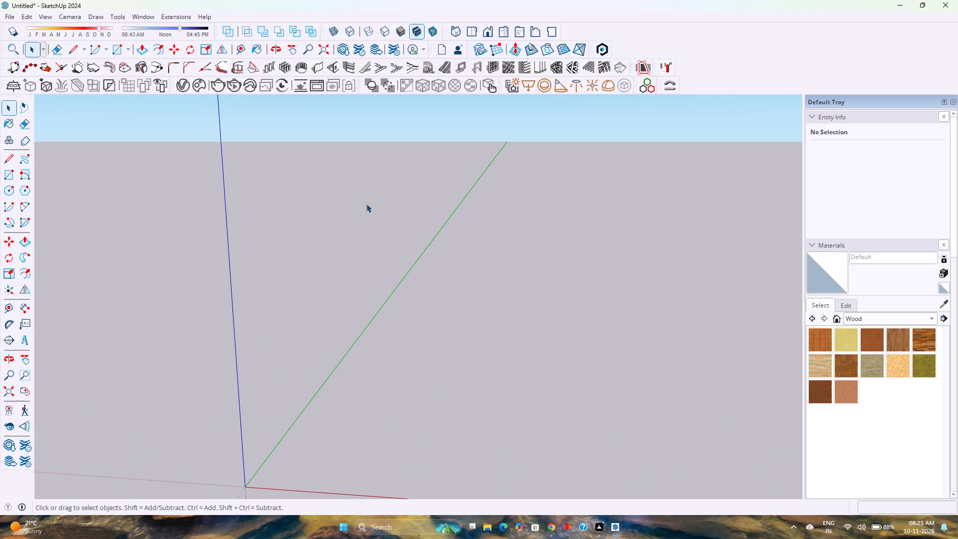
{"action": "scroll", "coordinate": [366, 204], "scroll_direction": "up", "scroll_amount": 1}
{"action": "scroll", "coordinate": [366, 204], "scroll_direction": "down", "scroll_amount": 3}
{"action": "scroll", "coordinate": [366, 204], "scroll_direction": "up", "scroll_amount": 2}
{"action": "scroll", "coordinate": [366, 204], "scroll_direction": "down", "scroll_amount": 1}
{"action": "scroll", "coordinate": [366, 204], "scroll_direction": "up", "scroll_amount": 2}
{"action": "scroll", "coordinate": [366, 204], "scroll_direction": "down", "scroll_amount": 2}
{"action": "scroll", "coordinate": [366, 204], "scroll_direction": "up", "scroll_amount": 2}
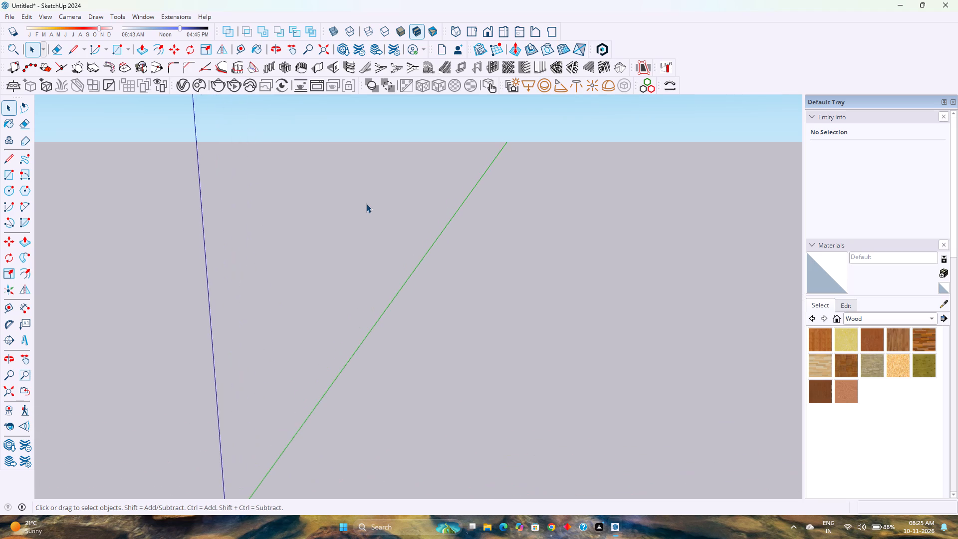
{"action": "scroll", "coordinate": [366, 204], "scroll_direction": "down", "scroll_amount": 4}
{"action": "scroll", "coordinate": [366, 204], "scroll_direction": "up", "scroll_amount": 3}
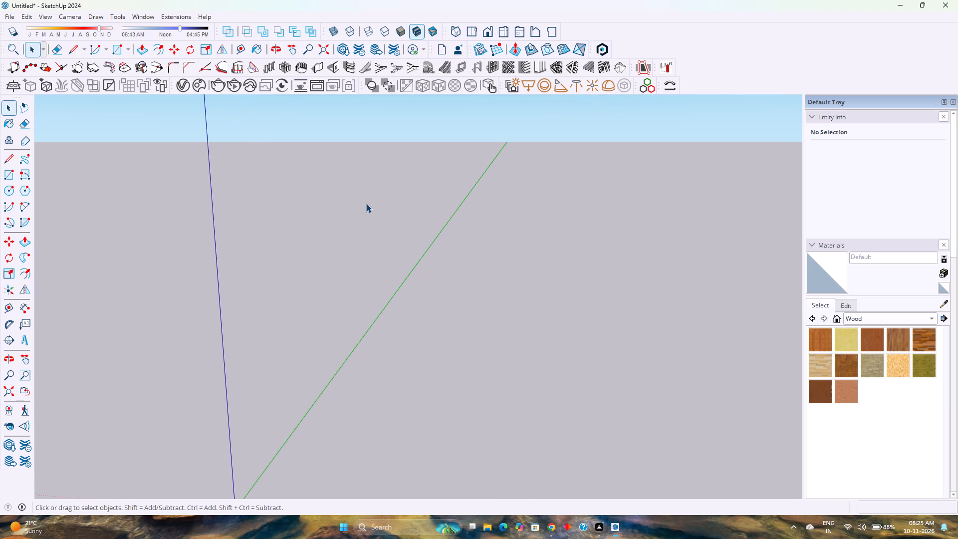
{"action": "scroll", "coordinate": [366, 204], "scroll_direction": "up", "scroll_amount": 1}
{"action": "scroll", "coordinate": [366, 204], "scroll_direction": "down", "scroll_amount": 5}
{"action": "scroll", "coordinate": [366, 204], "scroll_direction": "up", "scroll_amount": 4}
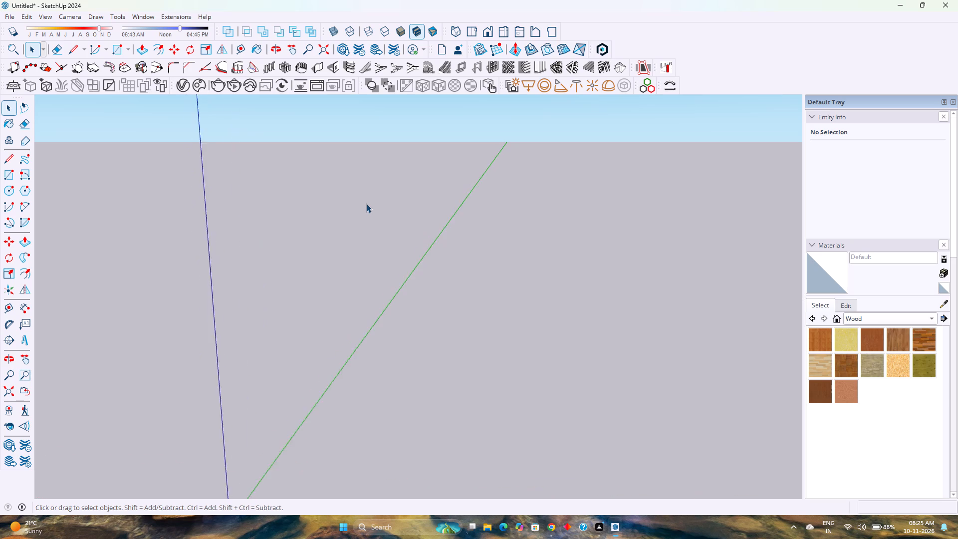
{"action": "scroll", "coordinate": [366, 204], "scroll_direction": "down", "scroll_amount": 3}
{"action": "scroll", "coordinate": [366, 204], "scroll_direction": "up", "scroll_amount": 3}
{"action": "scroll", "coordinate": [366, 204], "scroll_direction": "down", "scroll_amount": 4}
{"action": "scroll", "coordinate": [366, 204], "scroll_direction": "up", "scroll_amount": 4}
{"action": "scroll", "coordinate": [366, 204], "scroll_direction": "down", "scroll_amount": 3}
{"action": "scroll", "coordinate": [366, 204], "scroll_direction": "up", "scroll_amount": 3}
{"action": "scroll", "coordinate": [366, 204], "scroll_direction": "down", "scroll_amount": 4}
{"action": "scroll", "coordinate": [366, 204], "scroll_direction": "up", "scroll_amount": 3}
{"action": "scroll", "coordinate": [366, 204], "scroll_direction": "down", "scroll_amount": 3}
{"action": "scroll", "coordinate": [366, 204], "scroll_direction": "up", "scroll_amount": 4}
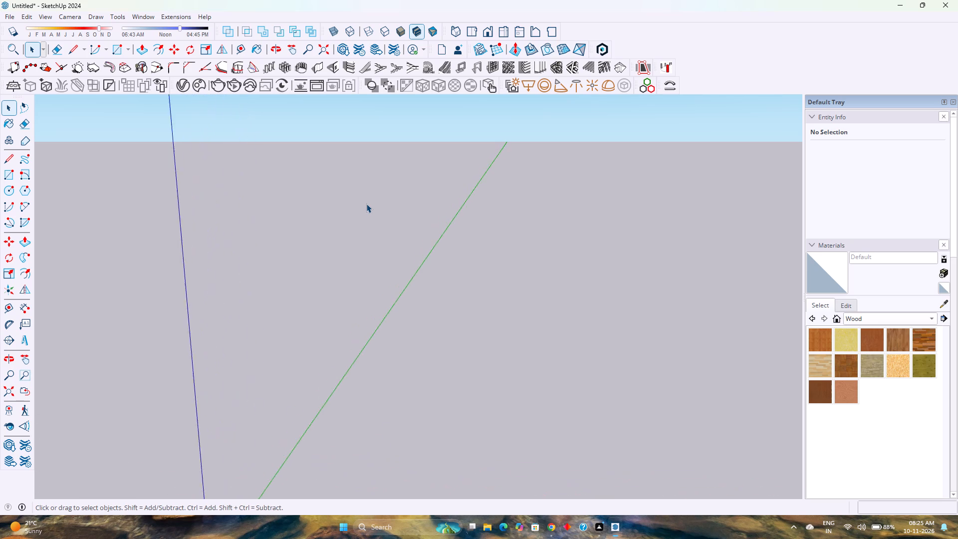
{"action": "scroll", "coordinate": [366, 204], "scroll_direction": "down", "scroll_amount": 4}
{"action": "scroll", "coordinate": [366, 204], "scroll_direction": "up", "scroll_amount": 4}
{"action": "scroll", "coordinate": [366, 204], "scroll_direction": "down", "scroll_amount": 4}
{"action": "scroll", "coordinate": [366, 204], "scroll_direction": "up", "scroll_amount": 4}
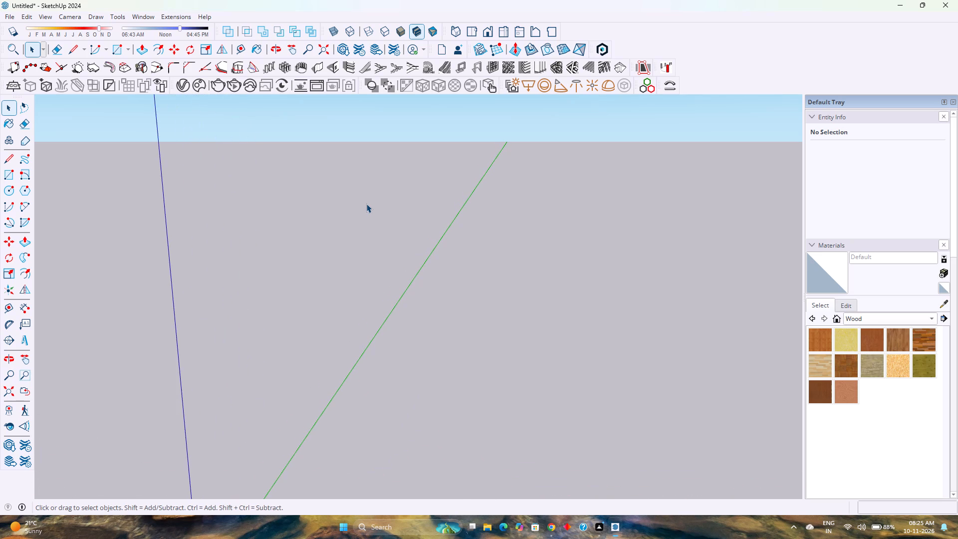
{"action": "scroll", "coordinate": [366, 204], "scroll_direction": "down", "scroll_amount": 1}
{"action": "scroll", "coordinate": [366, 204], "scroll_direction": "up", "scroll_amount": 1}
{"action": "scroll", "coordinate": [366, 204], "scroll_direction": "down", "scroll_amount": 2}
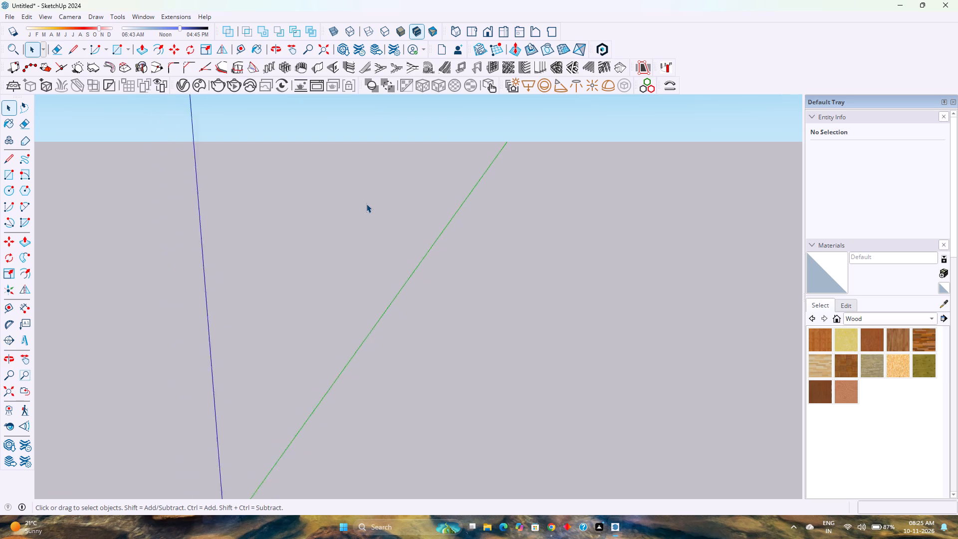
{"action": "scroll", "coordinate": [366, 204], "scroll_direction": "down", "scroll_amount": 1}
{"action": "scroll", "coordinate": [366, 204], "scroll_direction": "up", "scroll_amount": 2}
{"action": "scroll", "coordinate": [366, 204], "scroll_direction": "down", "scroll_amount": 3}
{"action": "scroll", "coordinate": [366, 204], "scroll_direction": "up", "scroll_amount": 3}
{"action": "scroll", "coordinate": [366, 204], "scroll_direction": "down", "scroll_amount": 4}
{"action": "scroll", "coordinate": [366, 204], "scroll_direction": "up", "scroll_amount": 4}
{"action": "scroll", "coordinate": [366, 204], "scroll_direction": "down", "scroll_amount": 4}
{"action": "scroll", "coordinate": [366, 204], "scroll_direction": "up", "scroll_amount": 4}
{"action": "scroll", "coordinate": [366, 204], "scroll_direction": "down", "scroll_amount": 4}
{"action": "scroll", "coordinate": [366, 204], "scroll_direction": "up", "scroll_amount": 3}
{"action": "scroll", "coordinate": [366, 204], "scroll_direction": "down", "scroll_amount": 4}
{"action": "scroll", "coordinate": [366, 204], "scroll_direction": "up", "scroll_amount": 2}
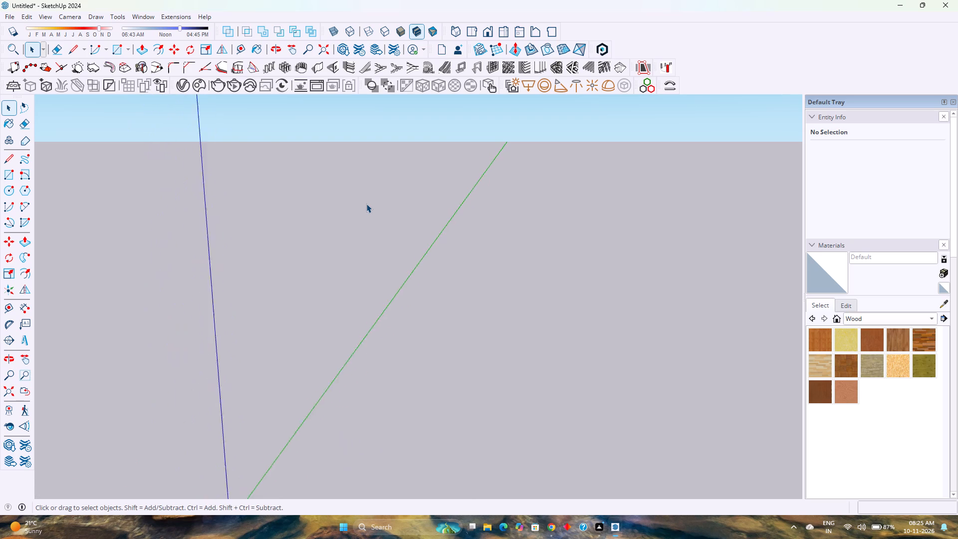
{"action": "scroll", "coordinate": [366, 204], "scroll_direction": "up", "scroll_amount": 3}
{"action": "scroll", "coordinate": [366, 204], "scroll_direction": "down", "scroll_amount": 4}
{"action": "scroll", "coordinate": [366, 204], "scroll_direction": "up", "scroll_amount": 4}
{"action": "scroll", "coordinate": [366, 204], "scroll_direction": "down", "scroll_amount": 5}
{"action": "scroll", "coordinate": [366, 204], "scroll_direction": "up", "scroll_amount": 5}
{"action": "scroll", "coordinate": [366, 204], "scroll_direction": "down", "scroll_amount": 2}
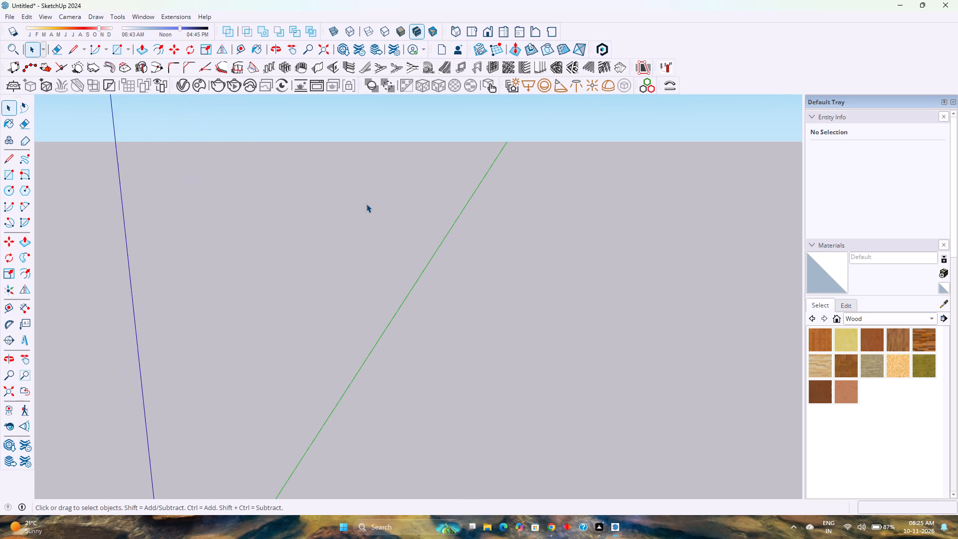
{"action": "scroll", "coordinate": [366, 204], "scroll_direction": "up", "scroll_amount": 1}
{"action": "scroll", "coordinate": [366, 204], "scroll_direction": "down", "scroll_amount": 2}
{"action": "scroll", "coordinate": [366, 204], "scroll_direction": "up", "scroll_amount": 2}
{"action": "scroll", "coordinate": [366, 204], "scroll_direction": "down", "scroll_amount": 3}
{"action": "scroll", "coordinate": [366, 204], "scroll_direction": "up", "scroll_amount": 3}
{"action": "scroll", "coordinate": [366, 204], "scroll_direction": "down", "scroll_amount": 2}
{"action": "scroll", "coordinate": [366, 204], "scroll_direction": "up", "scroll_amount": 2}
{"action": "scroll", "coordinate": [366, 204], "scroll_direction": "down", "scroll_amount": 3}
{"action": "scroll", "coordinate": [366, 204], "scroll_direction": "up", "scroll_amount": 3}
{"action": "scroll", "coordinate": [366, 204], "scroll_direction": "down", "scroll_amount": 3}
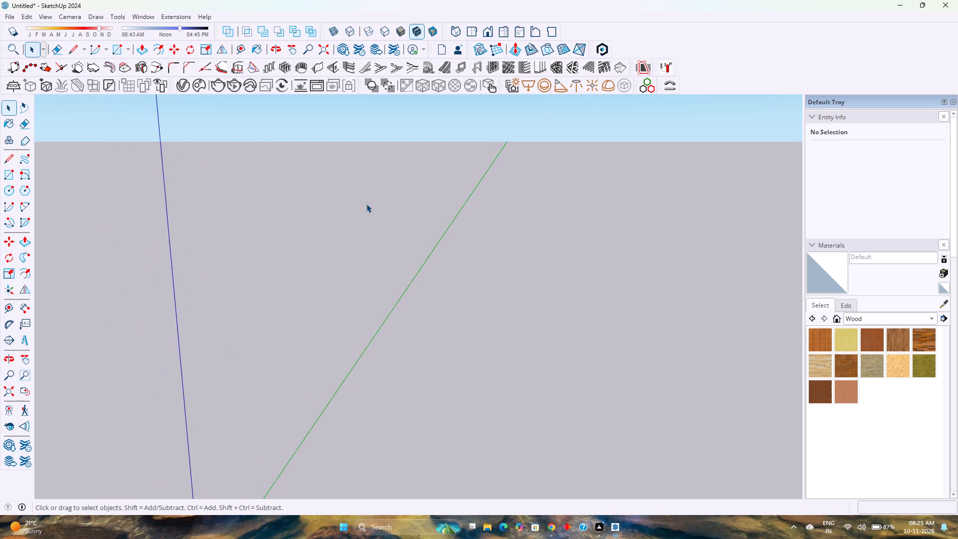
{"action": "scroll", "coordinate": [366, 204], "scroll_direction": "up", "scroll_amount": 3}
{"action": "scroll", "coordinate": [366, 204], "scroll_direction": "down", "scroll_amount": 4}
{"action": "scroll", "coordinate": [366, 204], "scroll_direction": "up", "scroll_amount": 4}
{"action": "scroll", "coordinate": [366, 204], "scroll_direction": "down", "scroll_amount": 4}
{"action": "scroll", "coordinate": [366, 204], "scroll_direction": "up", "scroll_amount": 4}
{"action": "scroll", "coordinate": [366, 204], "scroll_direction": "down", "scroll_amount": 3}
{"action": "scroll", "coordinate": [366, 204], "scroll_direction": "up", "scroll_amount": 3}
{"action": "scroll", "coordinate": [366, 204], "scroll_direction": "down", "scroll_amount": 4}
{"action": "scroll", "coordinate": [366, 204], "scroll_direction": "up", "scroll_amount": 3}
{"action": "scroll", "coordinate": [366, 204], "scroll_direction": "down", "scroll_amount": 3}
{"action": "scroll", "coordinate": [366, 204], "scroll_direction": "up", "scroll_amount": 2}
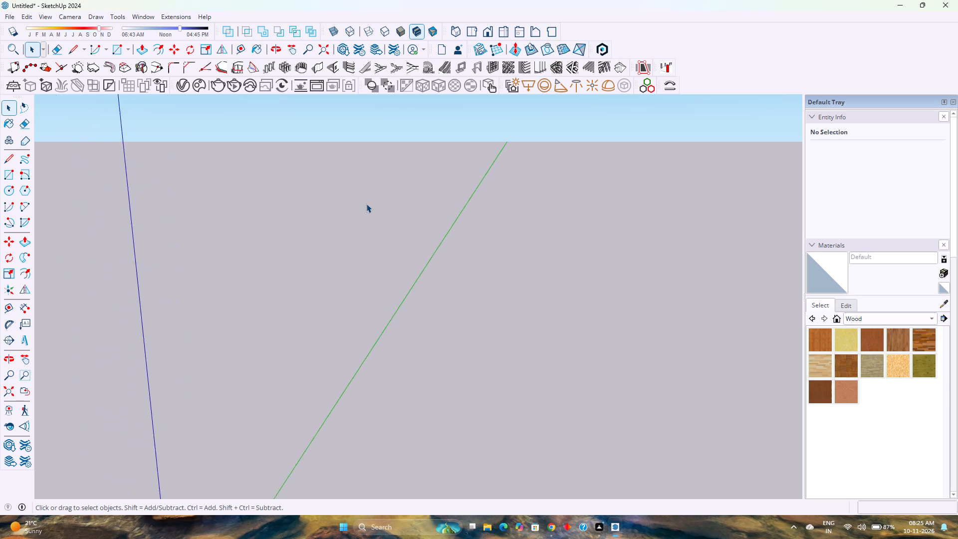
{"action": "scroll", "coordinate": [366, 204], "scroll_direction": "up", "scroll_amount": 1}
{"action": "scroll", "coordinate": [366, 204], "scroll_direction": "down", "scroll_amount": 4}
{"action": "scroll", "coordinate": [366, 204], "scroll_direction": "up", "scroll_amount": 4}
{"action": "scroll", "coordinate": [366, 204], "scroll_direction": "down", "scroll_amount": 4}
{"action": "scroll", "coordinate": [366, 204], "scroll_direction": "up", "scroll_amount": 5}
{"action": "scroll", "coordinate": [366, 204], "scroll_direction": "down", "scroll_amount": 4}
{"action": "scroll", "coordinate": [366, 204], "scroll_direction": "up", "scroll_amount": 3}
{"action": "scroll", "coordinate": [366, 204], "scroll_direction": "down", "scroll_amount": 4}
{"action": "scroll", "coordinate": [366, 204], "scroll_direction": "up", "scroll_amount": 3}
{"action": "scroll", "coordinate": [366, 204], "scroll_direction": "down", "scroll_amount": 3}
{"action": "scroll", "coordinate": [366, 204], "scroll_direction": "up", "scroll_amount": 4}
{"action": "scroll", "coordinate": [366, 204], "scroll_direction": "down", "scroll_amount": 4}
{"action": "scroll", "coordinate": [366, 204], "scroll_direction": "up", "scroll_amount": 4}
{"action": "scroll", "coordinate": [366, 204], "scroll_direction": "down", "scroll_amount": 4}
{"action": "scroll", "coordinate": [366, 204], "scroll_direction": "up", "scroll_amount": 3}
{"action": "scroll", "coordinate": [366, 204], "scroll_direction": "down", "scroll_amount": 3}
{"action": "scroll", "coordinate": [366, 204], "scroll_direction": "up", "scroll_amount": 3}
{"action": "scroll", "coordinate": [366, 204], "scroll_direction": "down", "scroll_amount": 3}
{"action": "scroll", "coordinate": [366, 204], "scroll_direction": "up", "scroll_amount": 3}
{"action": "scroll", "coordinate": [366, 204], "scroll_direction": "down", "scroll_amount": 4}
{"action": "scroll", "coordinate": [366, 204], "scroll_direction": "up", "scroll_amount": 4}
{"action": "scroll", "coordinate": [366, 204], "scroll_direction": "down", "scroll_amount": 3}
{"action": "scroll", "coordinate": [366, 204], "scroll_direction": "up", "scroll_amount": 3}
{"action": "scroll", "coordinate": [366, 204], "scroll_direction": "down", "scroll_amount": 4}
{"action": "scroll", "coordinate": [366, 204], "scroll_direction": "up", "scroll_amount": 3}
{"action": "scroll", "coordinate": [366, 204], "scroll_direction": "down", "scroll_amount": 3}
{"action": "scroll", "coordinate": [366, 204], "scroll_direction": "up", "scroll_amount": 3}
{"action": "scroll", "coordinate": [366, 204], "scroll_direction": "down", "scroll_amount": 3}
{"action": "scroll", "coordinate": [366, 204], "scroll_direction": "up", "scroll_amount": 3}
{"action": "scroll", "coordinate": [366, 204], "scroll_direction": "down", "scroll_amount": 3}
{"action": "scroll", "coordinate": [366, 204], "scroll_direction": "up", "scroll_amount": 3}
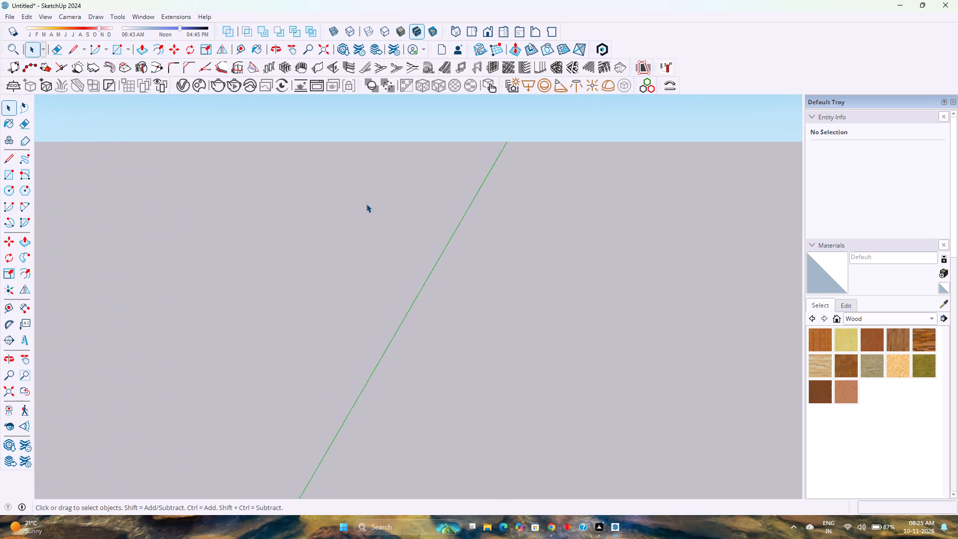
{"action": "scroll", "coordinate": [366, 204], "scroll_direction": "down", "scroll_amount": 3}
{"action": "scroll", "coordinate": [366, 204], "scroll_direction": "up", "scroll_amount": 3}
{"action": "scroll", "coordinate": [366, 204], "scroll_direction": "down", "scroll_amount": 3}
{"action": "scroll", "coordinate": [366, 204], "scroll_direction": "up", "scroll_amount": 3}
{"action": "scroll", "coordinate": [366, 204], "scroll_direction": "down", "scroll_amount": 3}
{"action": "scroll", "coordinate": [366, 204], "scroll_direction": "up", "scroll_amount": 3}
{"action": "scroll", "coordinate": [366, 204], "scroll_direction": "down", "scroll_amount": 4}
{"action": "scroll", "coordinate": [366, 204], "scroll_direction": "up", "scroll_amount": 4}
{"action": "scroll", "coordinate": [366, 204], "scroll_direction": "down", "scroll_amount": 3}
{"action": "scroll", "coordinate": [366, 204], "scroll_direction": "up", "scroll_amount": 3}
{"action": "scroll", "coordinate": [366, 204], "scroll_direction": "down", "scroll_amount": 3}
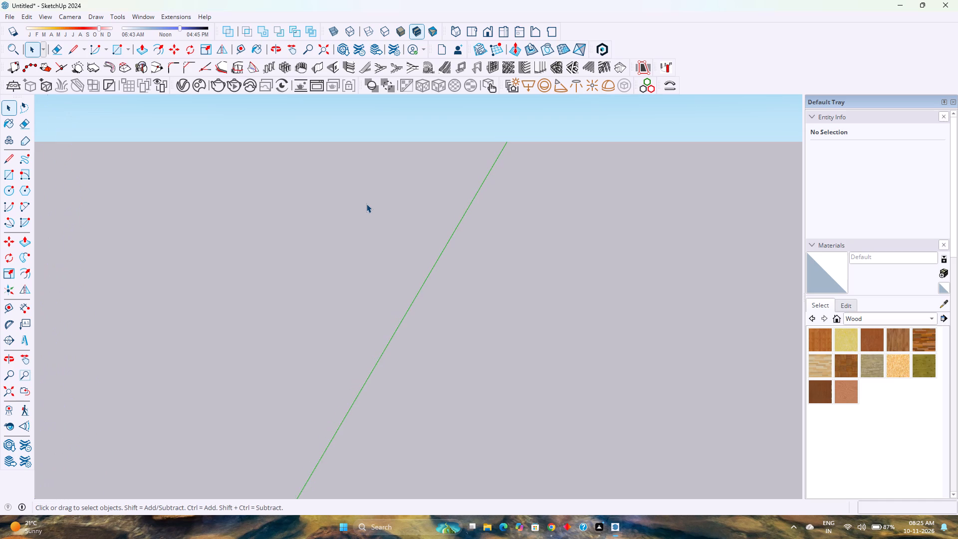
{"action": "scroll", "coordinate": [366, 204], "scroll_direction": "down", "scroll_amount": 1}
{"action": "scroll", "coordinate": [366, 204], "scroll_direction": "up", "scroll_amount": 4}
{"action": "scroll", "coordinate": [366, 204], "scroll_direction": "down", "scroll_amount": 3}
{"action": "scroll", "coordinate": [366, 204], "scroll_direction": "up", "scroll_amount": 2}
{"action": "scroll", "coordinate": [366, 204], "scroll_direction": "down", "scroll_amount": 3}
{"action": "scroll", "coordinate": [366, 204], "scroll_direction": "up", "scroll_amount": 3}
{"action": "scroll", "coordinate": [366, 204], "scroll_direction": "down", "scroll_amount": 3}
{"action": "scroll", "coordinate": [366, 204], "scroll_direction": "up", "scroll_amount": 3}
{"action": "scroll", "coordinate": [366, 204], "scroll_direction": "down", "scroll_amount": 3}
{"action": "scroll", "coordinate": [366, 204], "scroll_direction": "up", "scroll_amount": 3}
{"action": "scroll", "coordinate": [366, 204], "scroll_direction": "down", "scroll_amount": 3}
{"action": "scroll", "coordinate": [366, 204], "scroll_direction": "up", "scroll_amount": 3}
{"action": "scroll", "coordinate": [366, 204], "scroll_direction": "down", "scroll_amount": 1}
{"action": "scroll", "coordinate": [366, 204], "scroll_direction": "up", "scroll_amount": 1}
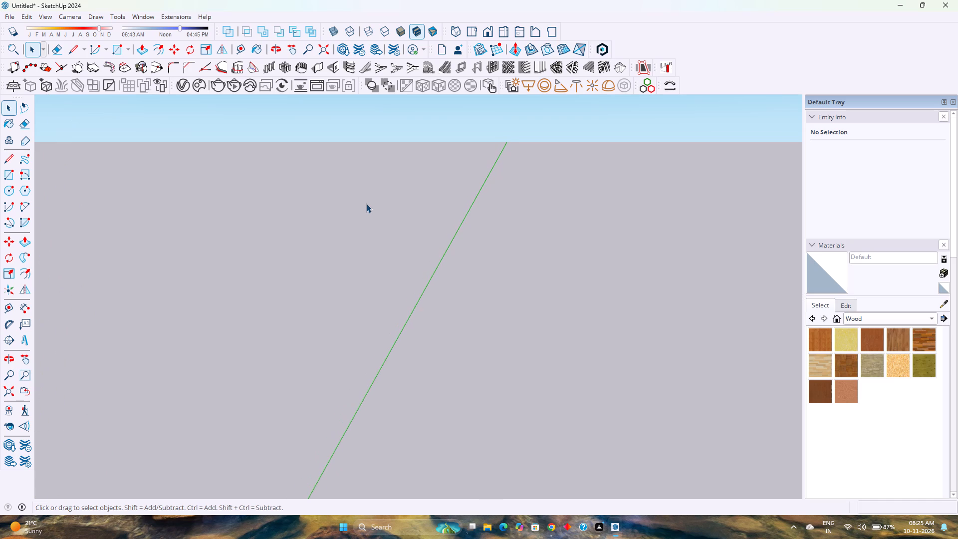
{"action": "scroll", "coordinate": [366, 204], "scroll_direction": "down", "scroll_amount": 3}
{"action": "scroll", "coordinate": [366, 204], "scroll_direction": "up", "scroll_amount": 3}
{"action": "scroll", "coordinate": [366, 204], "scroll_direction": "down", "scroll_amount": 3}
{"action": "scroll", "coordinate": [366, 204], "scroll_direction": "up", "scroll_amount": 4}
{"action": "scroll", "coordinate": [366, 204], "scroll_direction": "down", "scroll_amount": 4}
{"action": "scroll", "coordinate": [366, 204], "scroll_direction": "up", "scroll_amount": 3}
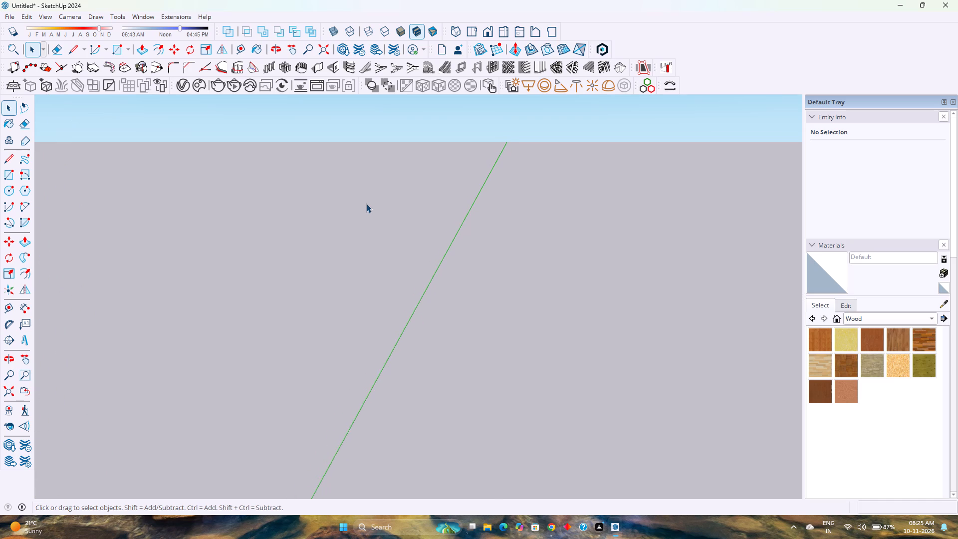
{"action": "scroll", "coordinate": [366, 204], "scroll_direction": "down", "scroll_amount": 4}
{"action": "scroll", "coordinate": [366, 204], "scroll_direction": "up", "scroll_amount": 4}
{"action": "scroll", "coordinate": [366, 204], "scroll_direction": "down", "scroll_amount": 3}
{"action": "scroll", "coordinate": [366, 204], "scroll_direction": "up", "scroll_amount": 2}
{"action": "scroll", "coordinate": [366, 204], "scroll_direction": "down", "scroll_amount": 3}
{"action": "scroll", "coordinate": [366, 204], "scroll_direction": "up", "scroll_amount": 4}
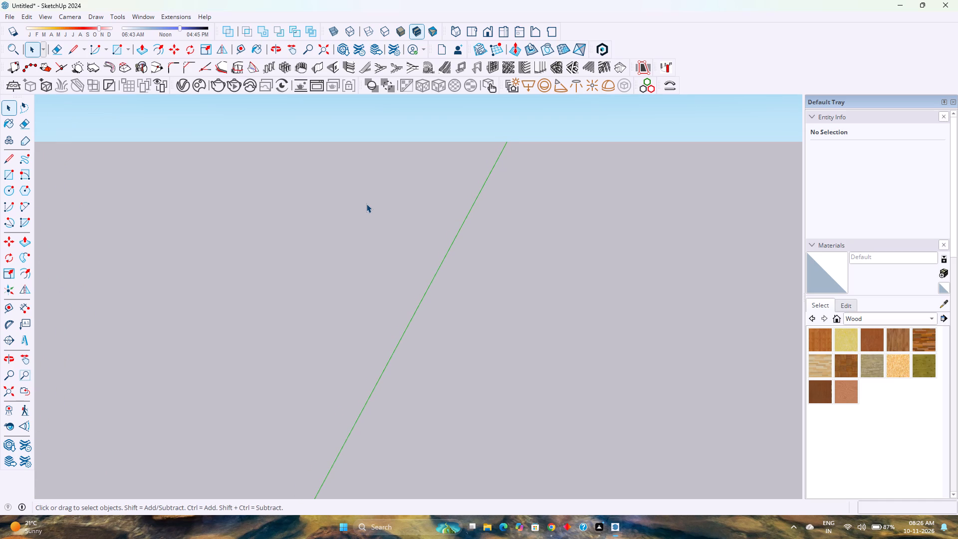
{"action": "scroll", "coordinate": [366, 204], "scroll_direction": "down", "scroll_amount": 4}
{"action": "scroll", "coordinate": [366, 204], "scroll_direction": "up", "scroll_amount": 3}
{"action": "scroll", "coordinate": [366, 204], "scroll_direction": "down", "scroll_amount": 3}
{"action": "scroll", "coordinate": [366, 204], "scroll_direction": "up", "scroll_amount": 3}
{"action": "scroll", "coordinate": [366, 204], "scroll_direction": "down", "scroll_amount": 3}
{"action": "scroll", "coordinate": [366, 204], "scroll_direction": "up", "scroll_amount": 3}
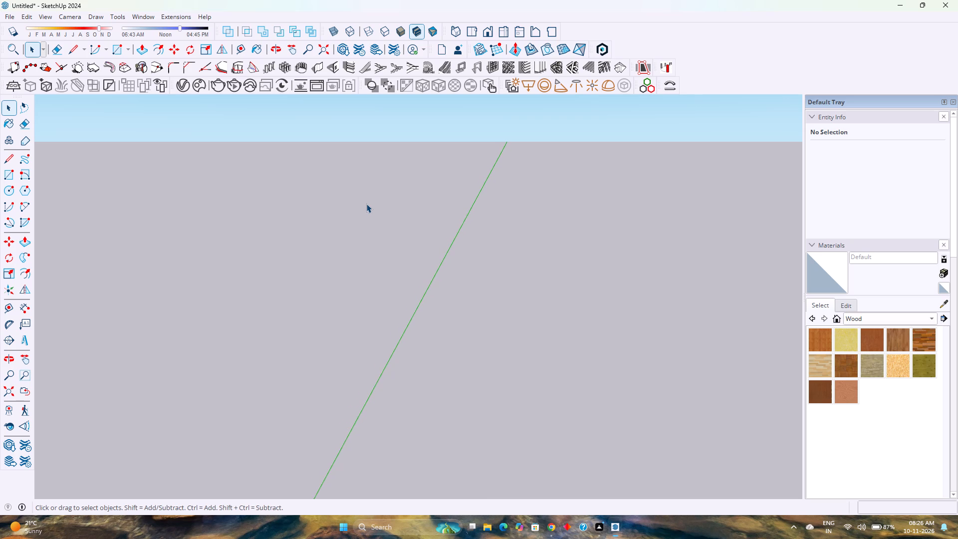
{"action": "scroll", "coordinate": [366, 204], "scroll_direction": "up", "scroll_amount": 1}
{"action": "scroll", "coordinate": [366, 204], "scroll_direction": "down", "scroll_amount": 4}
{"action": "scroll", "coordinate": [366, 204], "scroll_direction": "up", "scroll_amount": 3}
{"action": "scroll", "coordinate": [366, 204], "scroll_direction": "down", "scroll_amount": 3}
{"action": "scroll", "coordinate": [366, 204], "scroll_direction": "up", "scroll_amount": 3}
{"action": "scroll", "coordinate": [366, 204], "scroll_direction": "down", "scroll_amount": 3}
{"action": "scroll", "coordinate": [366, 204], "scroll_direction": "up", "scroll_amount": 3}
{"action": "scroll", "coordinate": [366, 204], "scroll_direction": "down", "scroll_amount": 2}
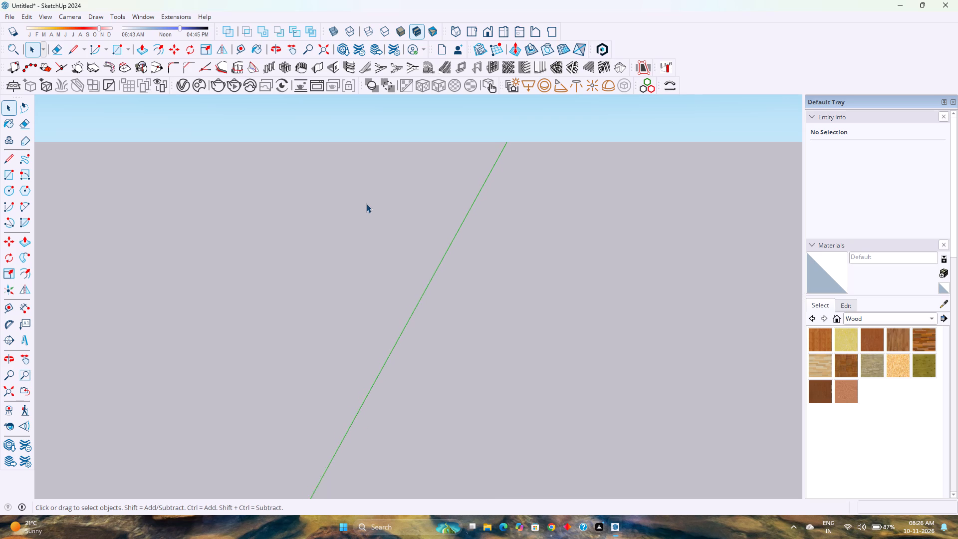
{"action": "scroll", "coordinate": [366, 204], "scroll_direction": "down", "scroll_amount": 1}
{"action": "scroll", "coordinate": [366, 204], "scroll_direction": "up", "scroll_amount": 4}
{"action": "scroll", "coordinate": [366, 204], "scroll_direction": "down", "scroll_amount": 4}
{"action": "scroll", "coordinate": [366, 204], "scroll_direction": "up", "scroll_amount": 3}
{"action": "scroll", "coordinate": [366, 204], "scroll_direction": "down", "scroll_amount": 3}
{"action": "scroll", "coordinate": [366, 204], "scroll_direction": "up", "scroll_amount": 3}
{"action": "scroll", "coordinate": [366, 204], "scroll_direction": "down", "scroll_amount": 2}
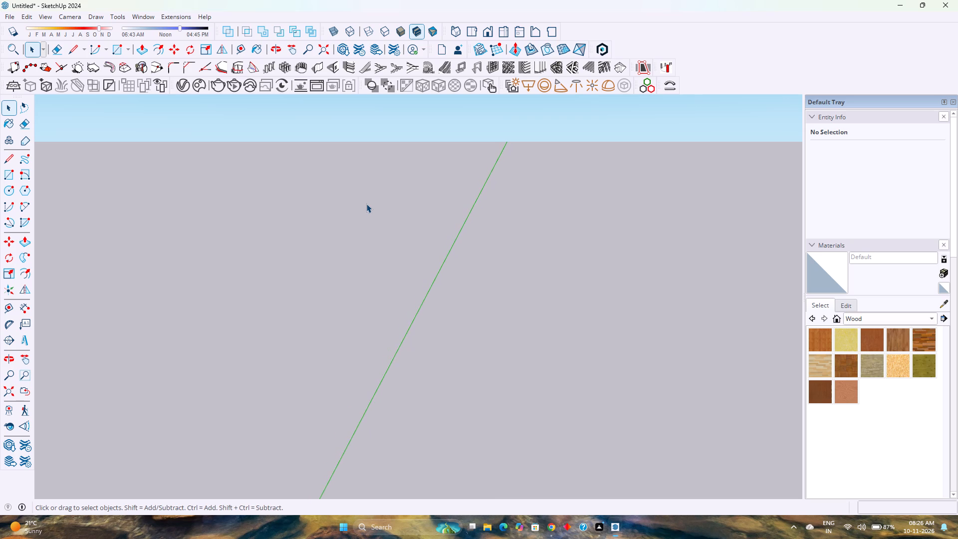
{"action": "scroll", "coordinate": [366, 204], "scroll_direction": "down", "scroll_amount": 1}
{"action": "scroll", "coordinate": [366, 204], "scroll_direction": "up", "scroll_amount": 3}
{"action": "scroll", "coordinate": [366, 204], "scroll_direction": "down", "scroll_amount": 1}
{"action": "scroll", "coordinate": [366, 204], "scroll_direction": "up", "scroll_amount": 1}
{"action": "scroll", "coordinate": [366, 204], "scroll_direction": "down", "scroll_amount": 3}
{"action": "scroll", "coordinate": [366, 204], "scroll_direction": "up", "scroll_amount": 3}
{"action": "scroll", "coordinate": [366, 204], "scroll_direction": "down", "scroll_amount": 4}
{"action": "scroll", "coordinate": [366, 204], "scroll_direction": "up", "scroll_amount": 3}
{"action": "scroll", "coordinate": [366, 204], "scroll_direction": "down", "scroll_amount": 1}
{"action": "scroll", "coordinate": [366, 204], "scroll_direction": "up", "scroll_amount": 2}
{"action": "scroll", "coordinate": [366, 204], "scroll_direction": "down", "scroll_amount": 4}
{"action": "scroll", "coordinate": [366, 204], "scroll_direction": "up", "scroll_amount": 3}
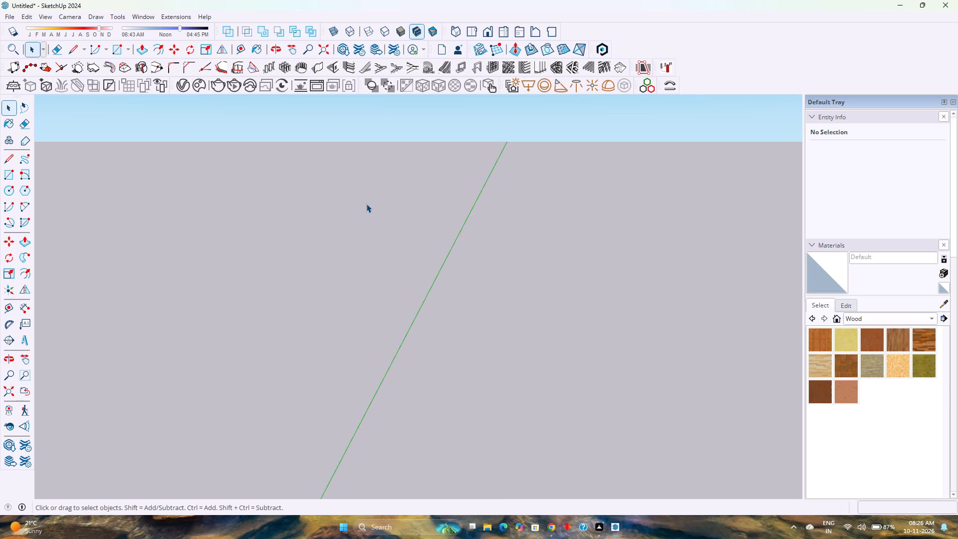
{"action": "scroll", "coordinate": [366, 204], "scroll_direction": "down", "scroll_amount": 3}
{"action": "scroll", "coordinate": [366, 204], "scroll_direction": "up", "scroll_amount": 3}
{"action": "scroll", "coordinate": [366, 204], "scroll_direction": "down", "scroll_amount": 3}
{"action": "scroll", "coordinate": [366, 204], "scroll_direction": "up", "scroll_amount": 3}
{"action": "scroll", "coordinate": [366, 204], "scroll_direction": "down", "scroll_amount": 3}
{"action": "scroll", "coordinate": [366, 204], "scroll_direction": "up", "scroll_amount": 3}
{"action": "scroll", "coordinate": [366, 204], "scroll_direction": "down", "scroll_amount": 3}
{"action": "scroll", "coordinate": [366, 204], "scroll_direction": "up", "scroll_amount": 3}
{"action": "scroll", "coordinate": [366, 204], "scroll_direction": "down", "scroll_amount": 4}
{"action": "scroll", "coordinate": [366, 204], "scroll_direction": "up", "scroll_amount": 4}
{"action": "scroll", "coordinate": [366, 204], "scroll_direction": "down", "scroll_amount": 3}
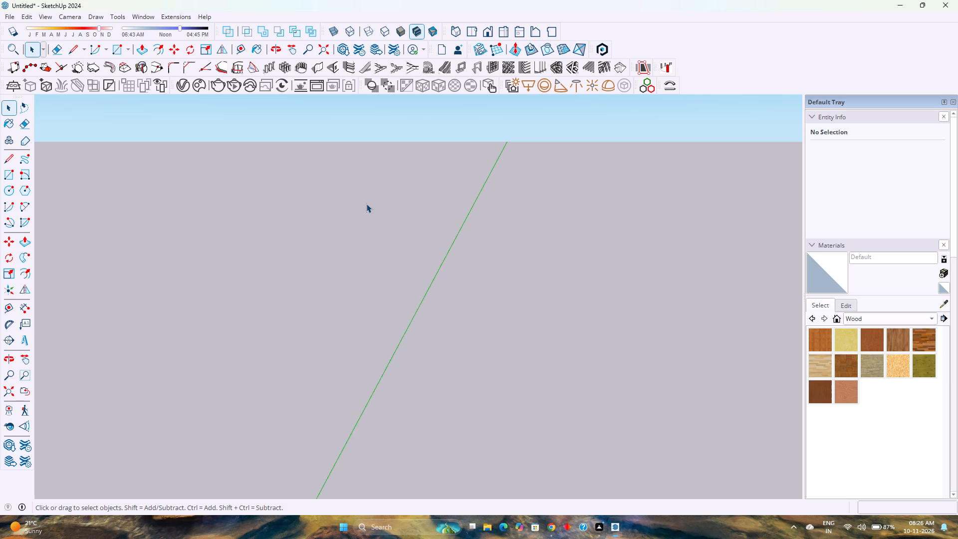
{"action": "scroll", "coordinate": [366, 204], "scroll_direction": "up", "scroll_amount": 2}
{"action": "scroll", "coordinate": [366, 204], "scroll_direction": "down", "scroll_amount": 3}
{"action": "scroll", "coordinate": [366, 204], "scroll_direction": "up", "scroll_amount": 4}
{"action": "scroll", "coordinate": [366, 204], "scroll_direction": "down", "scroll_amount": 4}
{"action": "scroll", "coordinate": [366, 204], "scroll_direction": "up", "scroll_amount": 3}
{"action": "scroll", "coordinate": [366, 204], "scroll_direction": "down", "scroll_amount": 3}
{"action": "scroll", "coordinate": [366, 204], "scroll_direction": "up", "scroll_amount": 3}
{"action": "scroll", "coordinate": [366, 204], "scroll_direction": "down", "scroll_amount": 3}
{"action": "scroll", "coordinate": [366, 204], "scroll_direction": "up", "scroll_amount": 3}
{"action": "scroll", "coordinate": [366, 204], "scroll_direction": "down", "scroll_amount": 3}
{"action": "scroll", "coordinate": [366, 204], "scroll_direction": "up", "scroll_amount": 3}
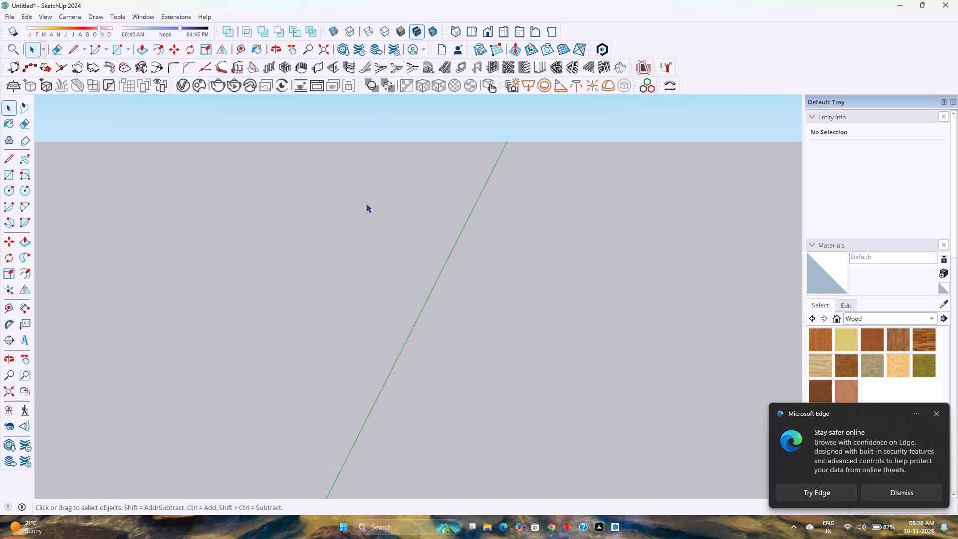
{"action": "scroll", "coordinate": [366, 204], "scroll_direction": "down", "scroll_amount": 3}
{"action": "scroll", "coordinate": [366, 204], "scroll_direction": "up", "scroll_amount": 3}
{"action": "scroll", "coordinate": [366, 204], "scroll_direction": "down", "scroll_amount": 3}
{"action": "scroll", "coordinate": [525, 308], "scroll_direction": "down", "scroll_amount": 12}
Bring the axes origin back into sight using the Front view, orbited to an angled perspective, and dismiss the Microsoft Edge notification.
{"action": "left_click", "coordinate": [484, 30]}
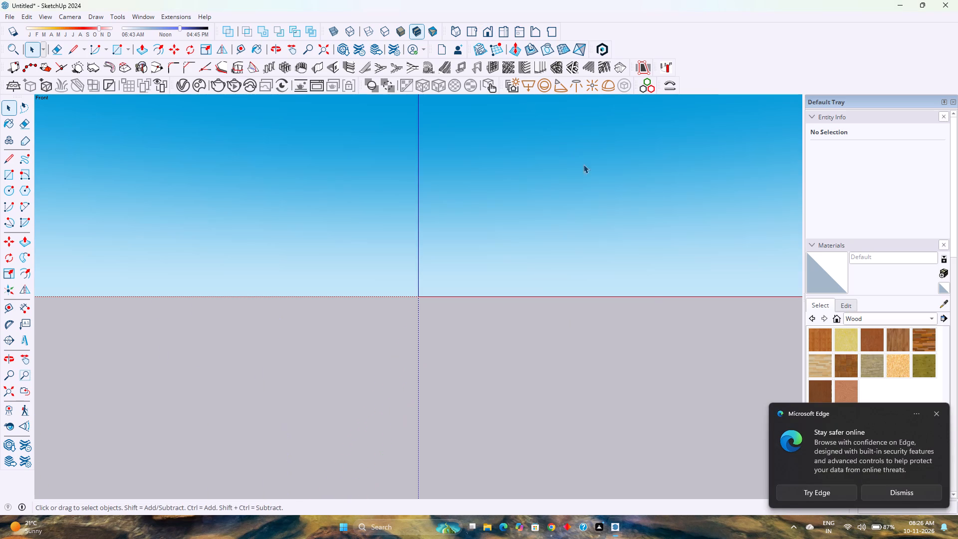
{"action": "left_click", "coordinate": [909, 495]}
{"action": "scroll", "coordinate": [521, 261], "scroll_direction": "down", "scroll_amount": 2}
{"action": "middle_click_drag", "start_coordinate": [501, 269], "coordinate": [488, 272]}
{"action": "middle_click_drag", "start_coordinate": [481, 274], "coordinate": [334, 312]}
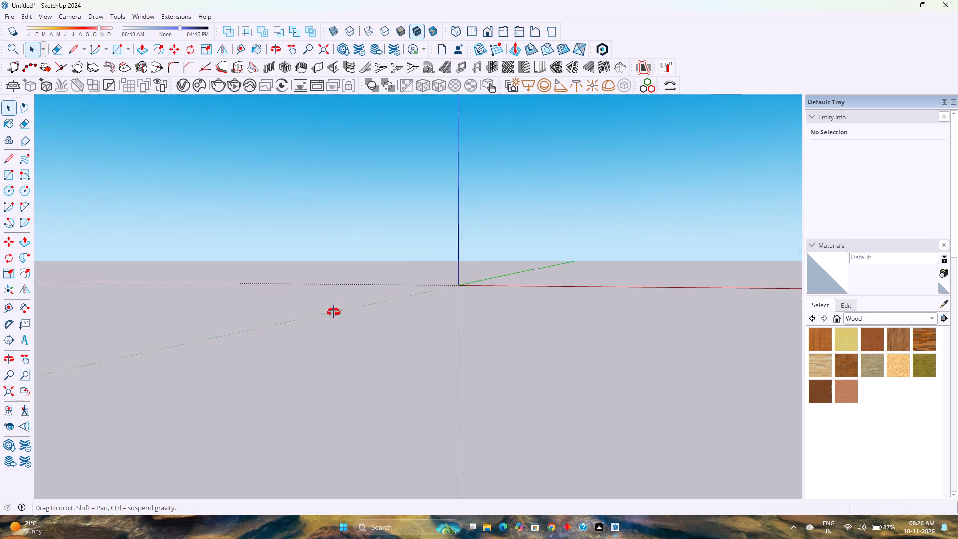
{"action": "middle_click_drag", "start_coordinate": [334, 312], "coordinate": [289, 329]}
{"action": "scroll", "coordinate": [324, 289], "scroll_direction": "down", "scroll_amount": 10}
{"action": "scroll", "coordinate": [567, 228], "scroll_direction": "up", "scroll_amount": 4}
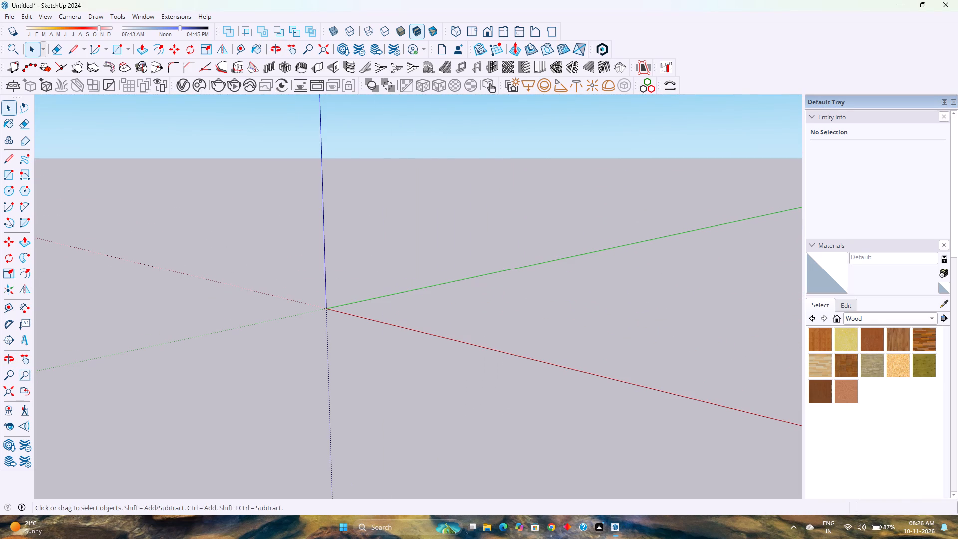
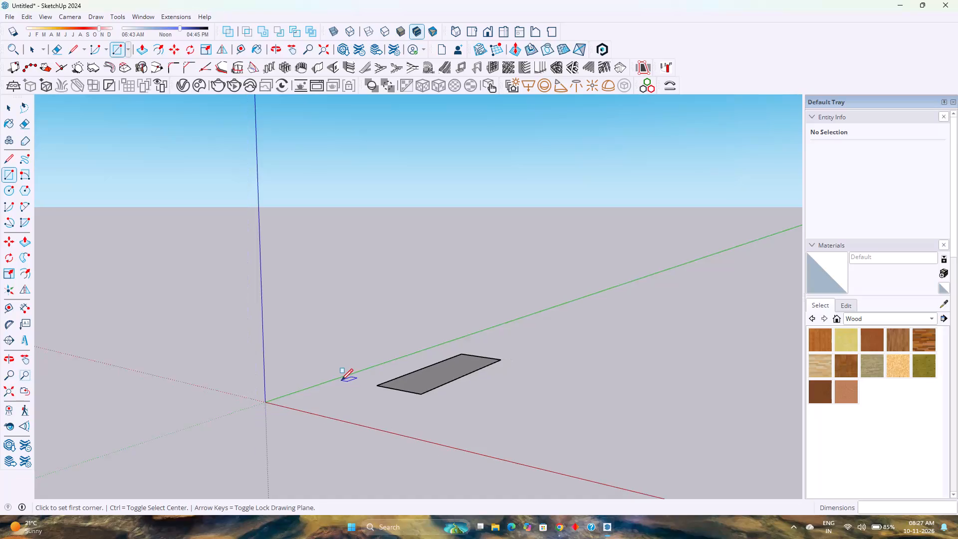
Delete the existing rectangle beside the green axis, including its edges.
{"action": "key", "text": "space"}
{"action": "double_click", "coordinate": [435, 382]}
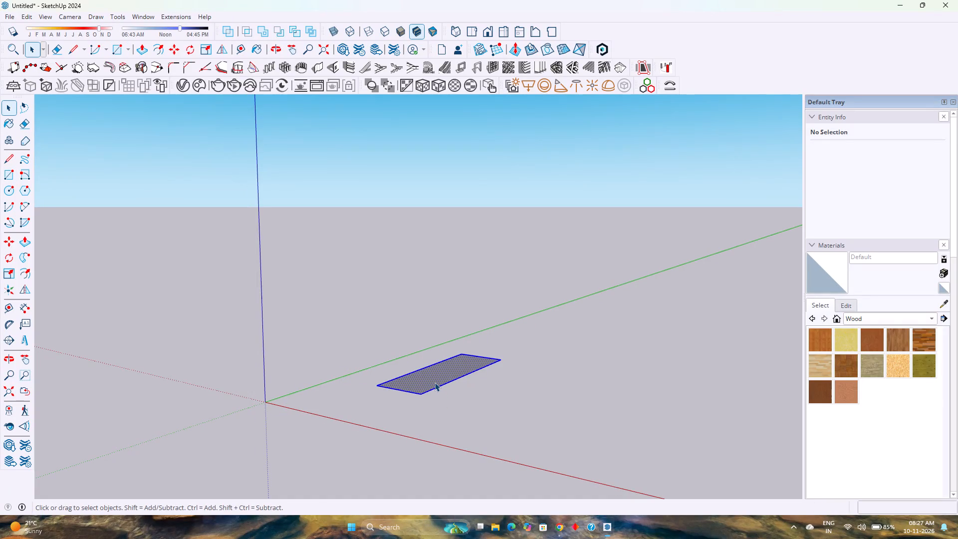
{"action": "key", "text": "Delete"}
Draw a 26' by 40' rectangle on the ground plane near the axes origin, between the red and green axes.
{"action": "scroll", "coordinate": [404, 368], "scroll_direction": "down", "scroll_amount": 6}
{"action": "scroll", "coordinate": [412, 359], "scroll_direction": "up", "scroll_amount": 1}
{"action": "middle_click_drag", "start_coordinate": [409, 358], "coordinate": [459, 460]}
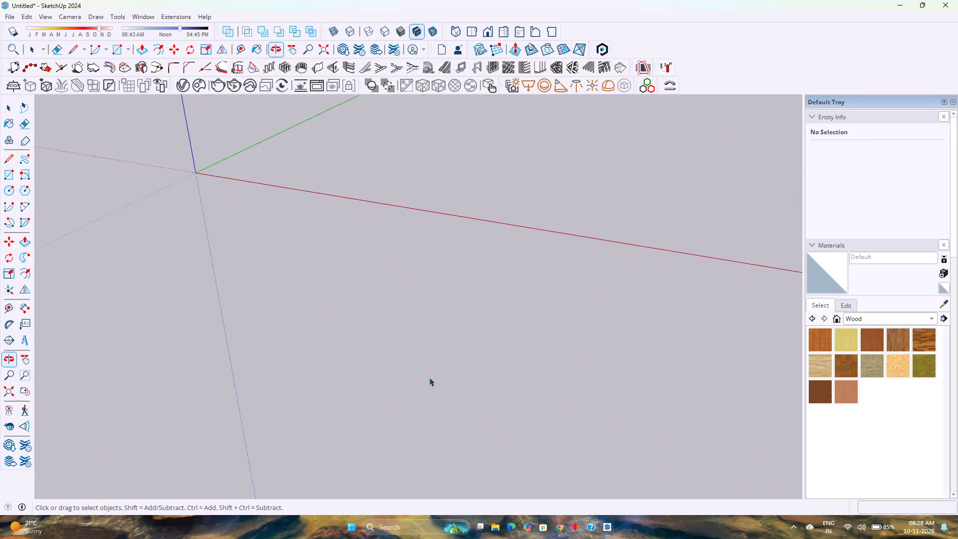
{"action": "scroll", "coordinate": [429, 377], "scroll_direction": "down", "scroll_amount": 5}
{"action": "middle_click", "coordinate": [424, 215], "text": "shift"}
{"action": "middle_click_drag", "start_coordinate": [424, 216], "coordinate": [429, 350], "text": "shift"}
{"action": "scroll", "coordinate": [405, 304], "scroll_direction": "down", "scroll_amount": 3}
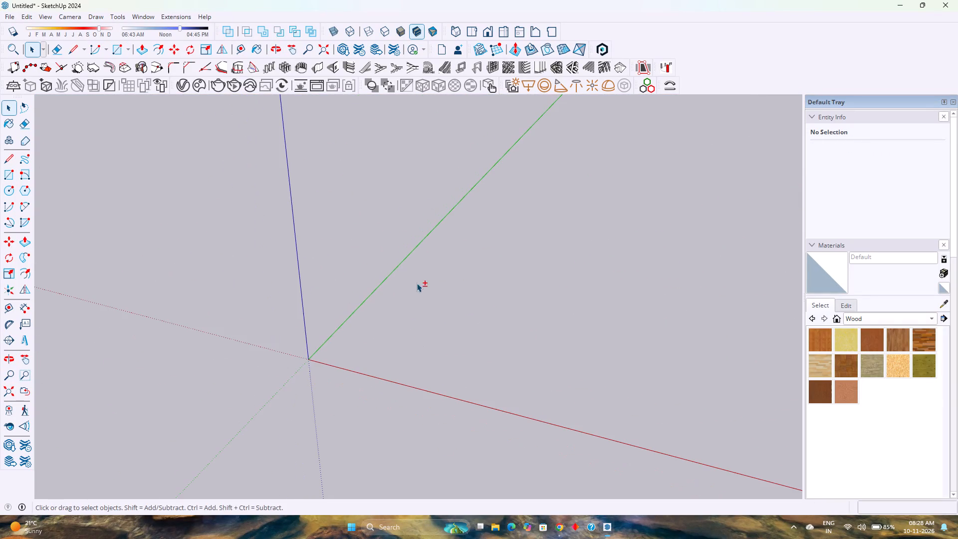
{"action": "middle_click_drag", "start_coordinate": [379, 275], "coordinate": [214, 260], "text": "shift"}
{"action": "middle_click", "coordinate": [212, 259], "text": "shift"}
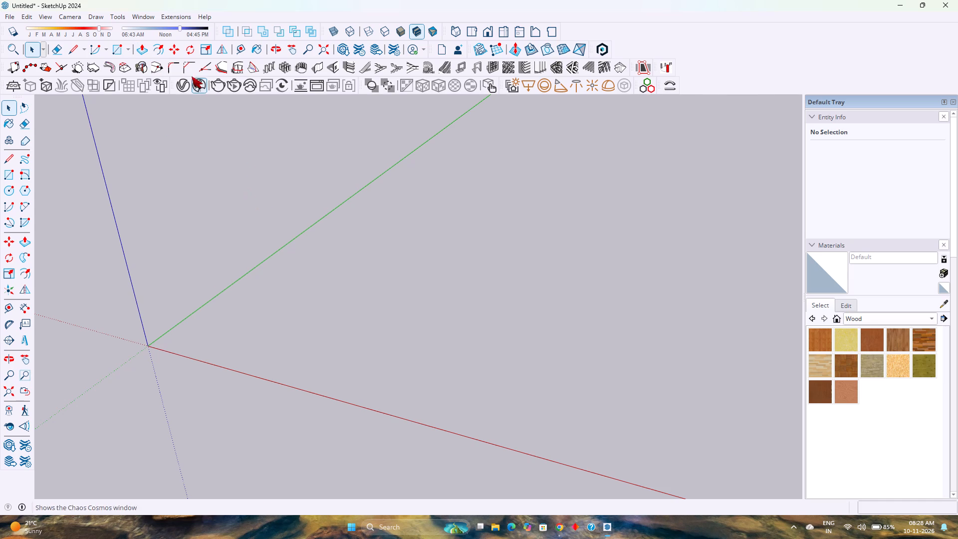
{"action": "left_click", "coordinate": [118, 48]}
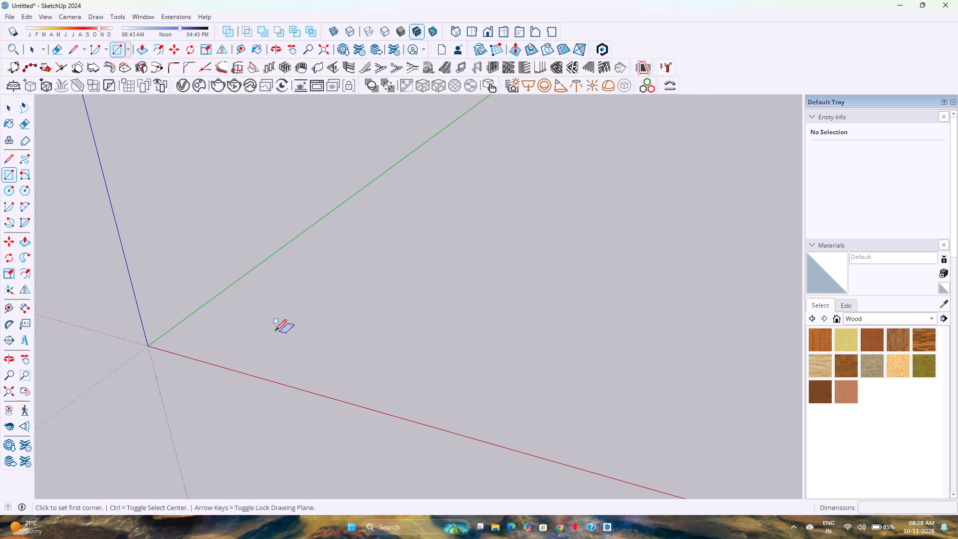
{"action": "left_click", "coordinate": [254, 326]}
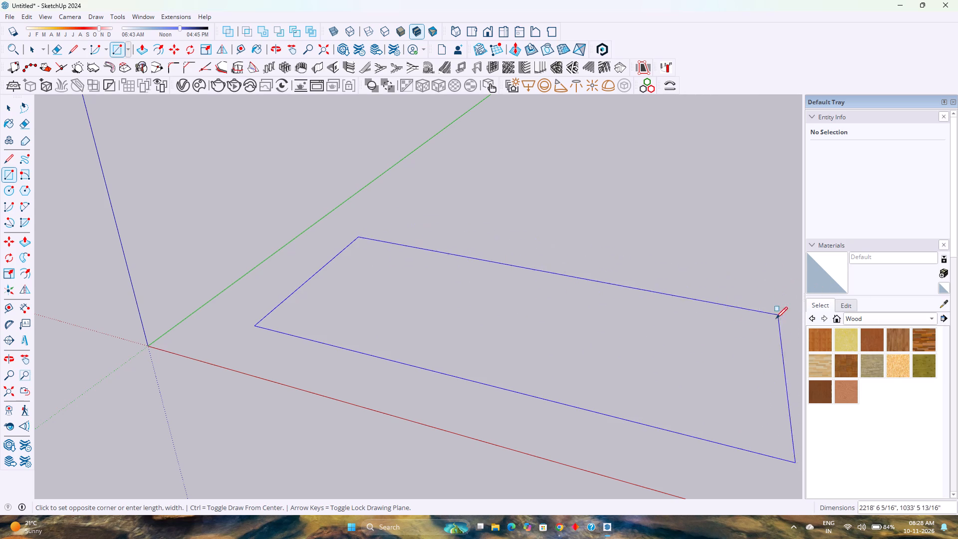
{"action": "type", "text": "26"}
{"action": "key", "text": "apostrophe"}
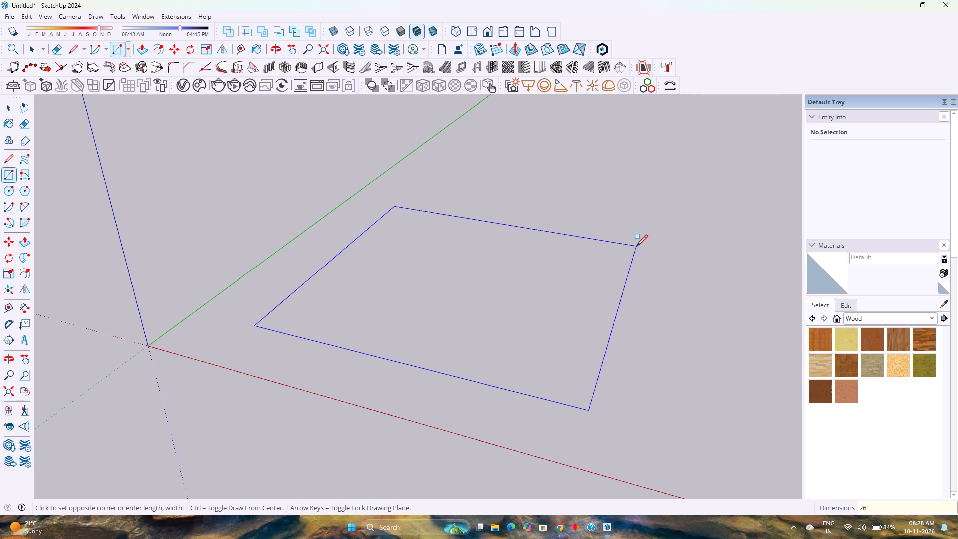
{"action": "key", "text": "comma"}
{"action": "type", "text": "40'"}
{"action": "key", "text": "Return"}
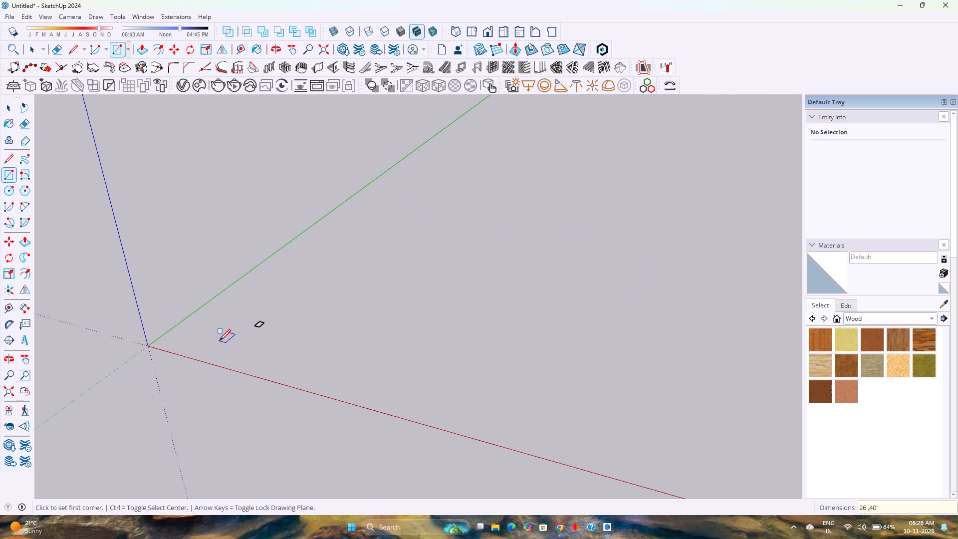
{"action": "scroll", "coordinate": [219, 341], "scroll_direction": "up", "scroll_amount": 18}
{"action": "key", "text": "space"}
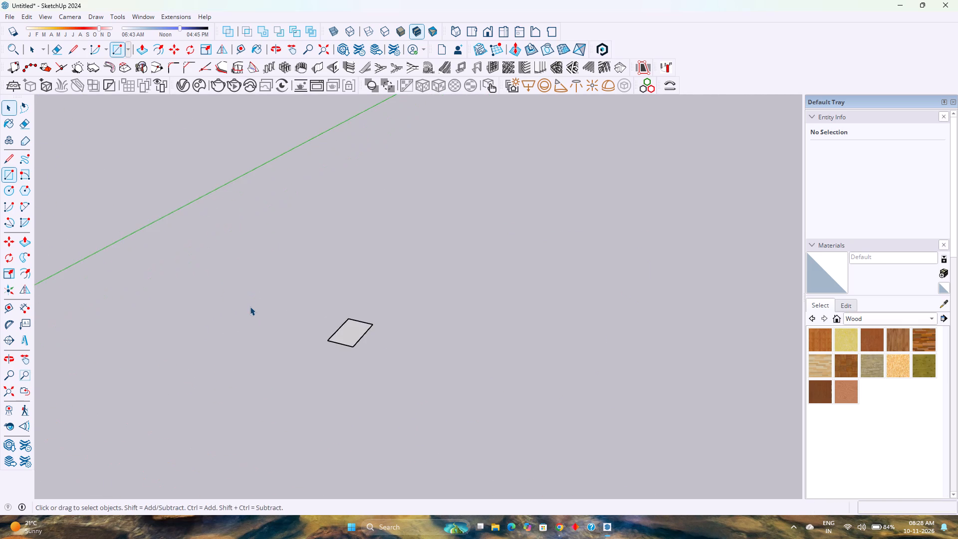
Move the whole rectangle, face and edges, about 370' across the ground plane to beside the axes origin.
{"action": "scroll", "coordinate": [250, 306], "scroll_direction": "down", "scroll_amount": 5}
{"action": "triple_click", "coordinate": [316, 324]}
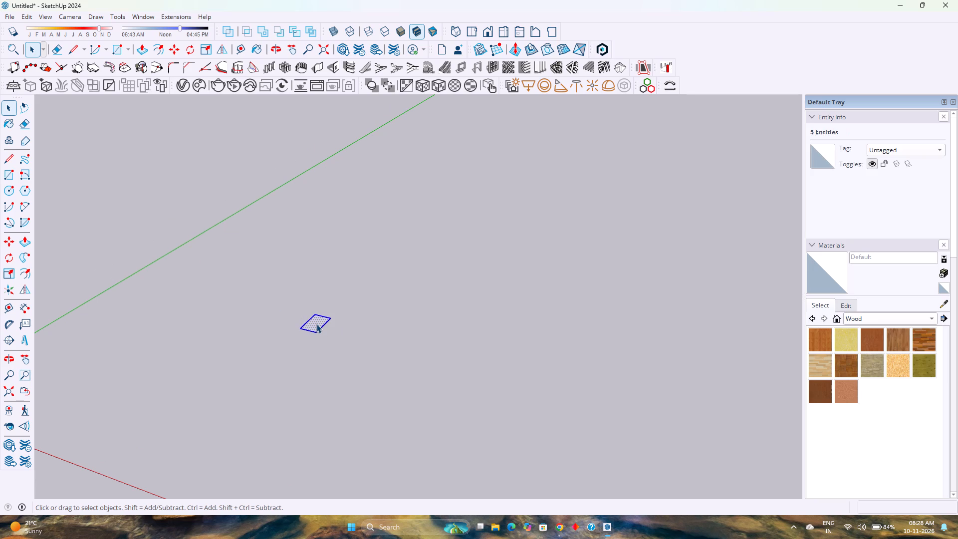
{"action": "key", "text": "m"}
{"action": "left_click", "coordinate": [315, 332]}
{"action": "scroll", "coordinate": [276, 354], "scroll_direction": "down", "scroll_amount": 4}
{"action": "middle_click_drag", "start_coordinate": [262, 366], "coordinate": [426, 328], "text": "shift"}
{"action": "middle_click", "coordinate": [426, 328], "text": "shift"}
{"action": "scroll", "coordinate": [280, 340], "scroll_direction": "up", "scroll_amount": 3}
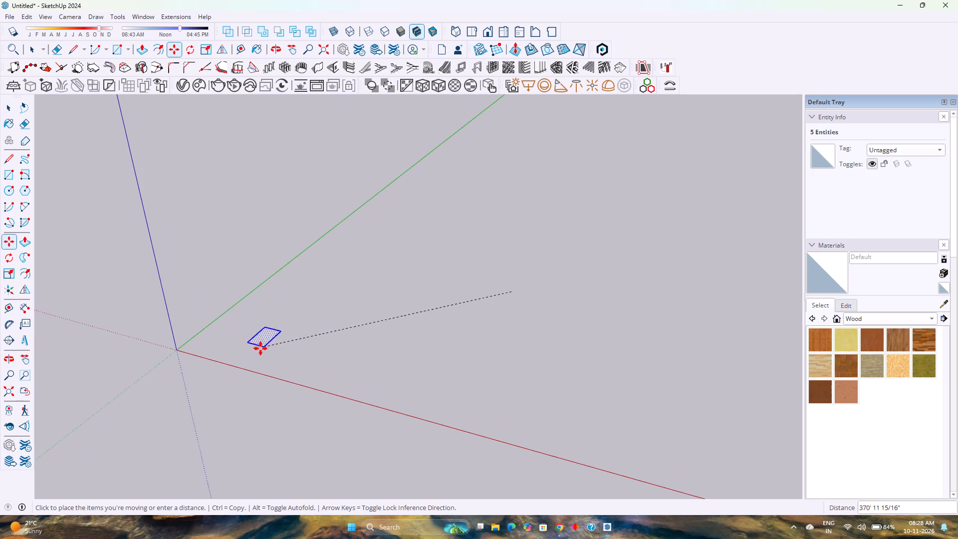
{"action": "left_click", "coordinate": [256, 349]}
{"action": "scroll", "coordinate": [255, 349], "scroll_direction": "up", "scroll_amount": 4}
{"action": "scroll", "coordinate": [255, 349], "scroll_direction": "down", "scroll_amount": 4}
{"action": "scroll", "coordinate": [251, 349], "scroll_direction": "up", "scroll_amount": 16}
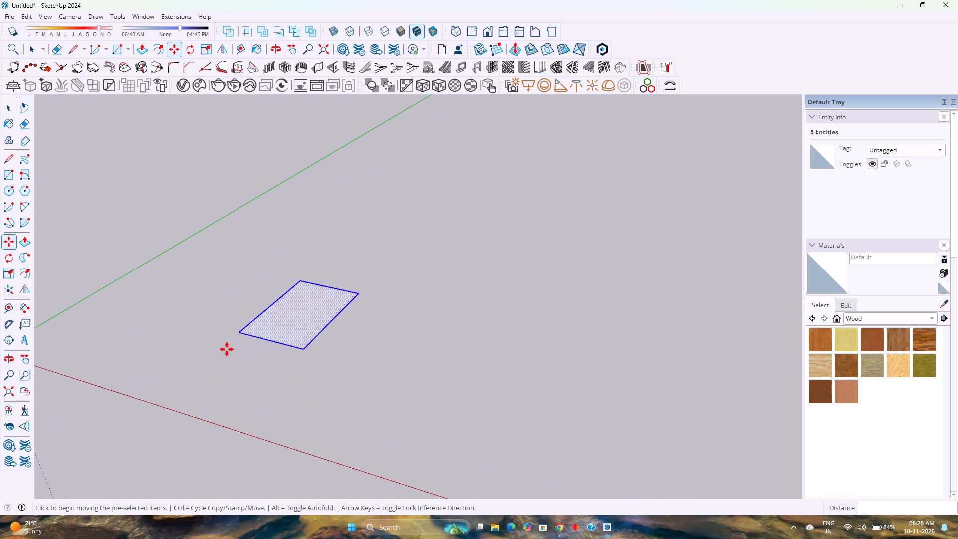
{"action": "middle_click_drag", "start_coordinate": [227, 349], "coordinate": [379, 365]}
{"action": "middle_click", "coordinate": [379, 365]}
{"action": "scroll", "coordinate": [330, 369], "scroll_direction": "up", "scroll_amount": 11}
{"action": "key", "text": "space"}
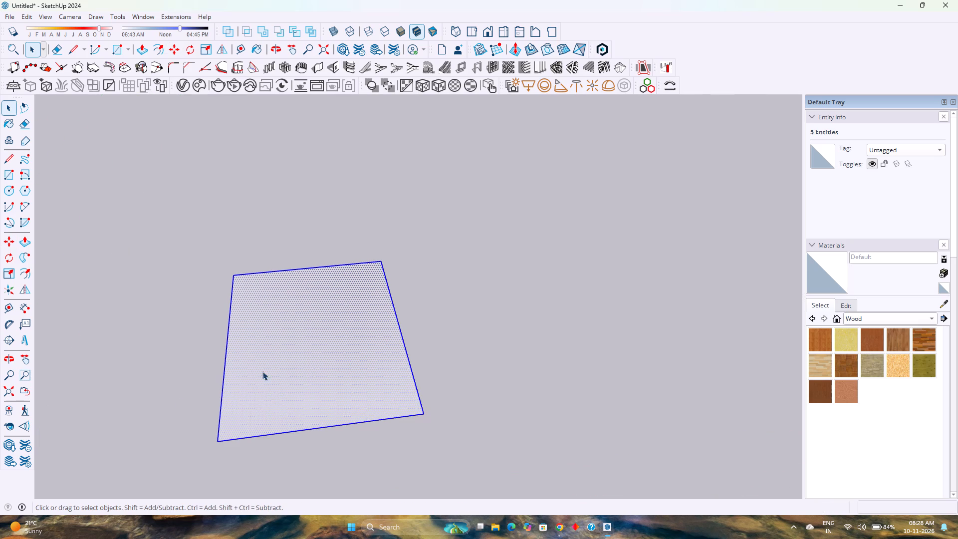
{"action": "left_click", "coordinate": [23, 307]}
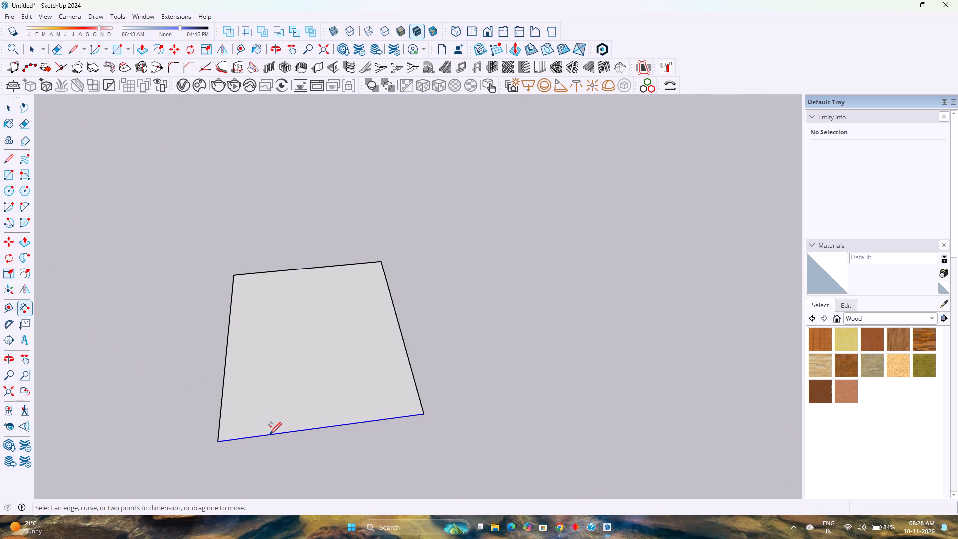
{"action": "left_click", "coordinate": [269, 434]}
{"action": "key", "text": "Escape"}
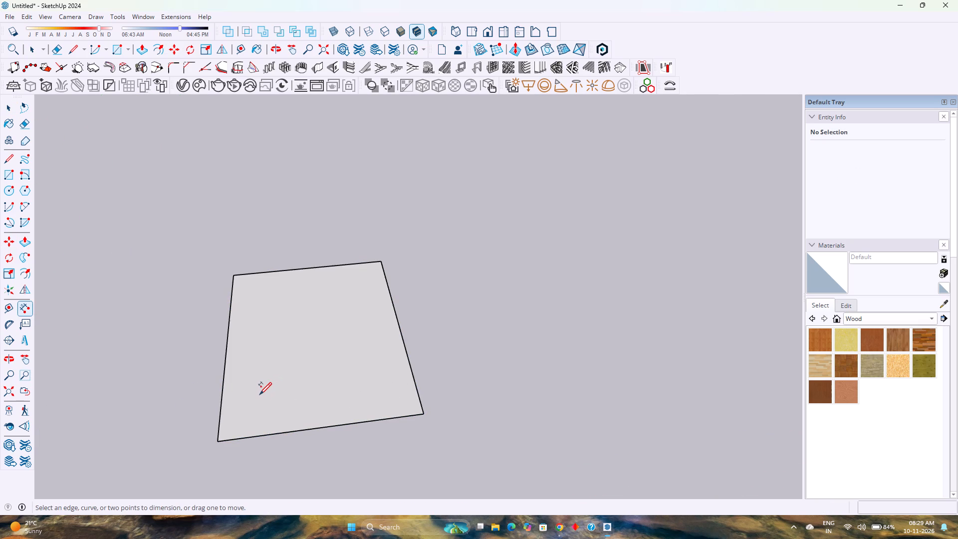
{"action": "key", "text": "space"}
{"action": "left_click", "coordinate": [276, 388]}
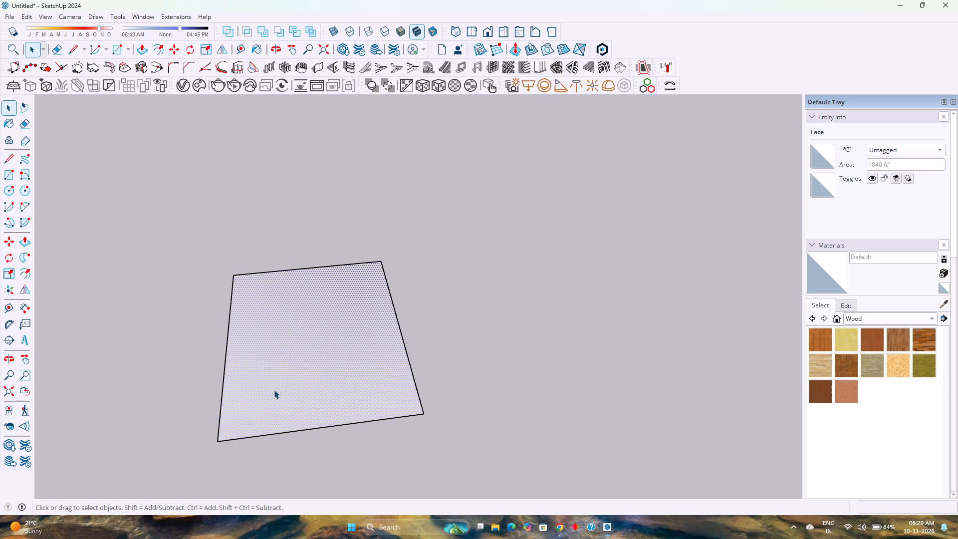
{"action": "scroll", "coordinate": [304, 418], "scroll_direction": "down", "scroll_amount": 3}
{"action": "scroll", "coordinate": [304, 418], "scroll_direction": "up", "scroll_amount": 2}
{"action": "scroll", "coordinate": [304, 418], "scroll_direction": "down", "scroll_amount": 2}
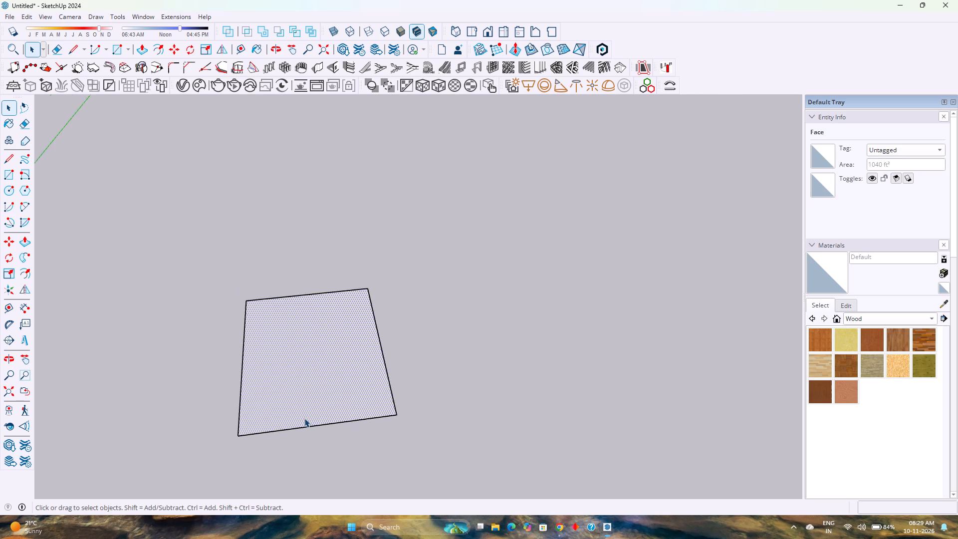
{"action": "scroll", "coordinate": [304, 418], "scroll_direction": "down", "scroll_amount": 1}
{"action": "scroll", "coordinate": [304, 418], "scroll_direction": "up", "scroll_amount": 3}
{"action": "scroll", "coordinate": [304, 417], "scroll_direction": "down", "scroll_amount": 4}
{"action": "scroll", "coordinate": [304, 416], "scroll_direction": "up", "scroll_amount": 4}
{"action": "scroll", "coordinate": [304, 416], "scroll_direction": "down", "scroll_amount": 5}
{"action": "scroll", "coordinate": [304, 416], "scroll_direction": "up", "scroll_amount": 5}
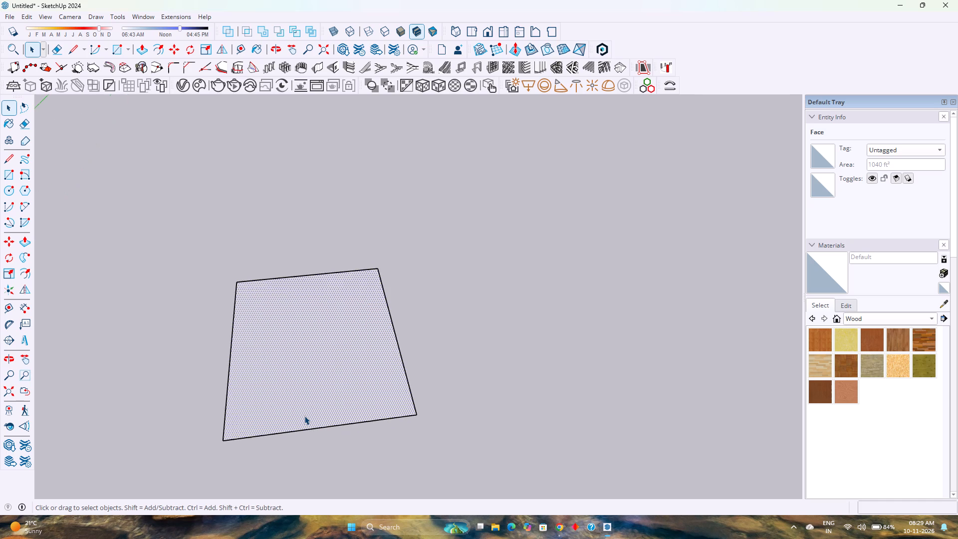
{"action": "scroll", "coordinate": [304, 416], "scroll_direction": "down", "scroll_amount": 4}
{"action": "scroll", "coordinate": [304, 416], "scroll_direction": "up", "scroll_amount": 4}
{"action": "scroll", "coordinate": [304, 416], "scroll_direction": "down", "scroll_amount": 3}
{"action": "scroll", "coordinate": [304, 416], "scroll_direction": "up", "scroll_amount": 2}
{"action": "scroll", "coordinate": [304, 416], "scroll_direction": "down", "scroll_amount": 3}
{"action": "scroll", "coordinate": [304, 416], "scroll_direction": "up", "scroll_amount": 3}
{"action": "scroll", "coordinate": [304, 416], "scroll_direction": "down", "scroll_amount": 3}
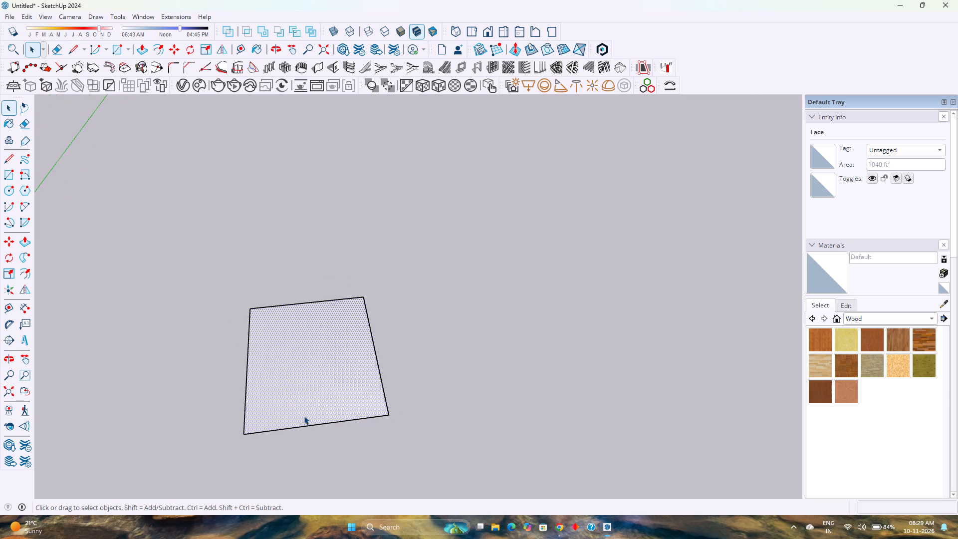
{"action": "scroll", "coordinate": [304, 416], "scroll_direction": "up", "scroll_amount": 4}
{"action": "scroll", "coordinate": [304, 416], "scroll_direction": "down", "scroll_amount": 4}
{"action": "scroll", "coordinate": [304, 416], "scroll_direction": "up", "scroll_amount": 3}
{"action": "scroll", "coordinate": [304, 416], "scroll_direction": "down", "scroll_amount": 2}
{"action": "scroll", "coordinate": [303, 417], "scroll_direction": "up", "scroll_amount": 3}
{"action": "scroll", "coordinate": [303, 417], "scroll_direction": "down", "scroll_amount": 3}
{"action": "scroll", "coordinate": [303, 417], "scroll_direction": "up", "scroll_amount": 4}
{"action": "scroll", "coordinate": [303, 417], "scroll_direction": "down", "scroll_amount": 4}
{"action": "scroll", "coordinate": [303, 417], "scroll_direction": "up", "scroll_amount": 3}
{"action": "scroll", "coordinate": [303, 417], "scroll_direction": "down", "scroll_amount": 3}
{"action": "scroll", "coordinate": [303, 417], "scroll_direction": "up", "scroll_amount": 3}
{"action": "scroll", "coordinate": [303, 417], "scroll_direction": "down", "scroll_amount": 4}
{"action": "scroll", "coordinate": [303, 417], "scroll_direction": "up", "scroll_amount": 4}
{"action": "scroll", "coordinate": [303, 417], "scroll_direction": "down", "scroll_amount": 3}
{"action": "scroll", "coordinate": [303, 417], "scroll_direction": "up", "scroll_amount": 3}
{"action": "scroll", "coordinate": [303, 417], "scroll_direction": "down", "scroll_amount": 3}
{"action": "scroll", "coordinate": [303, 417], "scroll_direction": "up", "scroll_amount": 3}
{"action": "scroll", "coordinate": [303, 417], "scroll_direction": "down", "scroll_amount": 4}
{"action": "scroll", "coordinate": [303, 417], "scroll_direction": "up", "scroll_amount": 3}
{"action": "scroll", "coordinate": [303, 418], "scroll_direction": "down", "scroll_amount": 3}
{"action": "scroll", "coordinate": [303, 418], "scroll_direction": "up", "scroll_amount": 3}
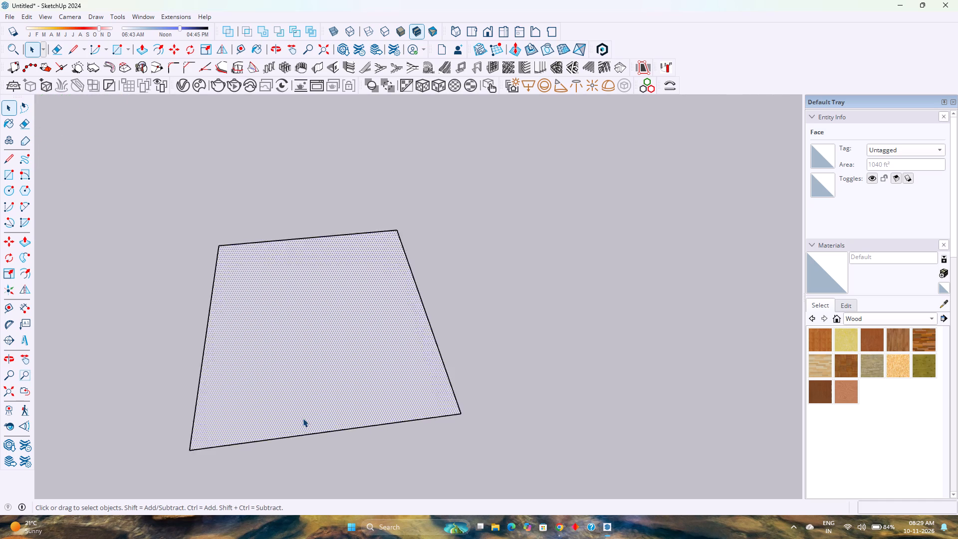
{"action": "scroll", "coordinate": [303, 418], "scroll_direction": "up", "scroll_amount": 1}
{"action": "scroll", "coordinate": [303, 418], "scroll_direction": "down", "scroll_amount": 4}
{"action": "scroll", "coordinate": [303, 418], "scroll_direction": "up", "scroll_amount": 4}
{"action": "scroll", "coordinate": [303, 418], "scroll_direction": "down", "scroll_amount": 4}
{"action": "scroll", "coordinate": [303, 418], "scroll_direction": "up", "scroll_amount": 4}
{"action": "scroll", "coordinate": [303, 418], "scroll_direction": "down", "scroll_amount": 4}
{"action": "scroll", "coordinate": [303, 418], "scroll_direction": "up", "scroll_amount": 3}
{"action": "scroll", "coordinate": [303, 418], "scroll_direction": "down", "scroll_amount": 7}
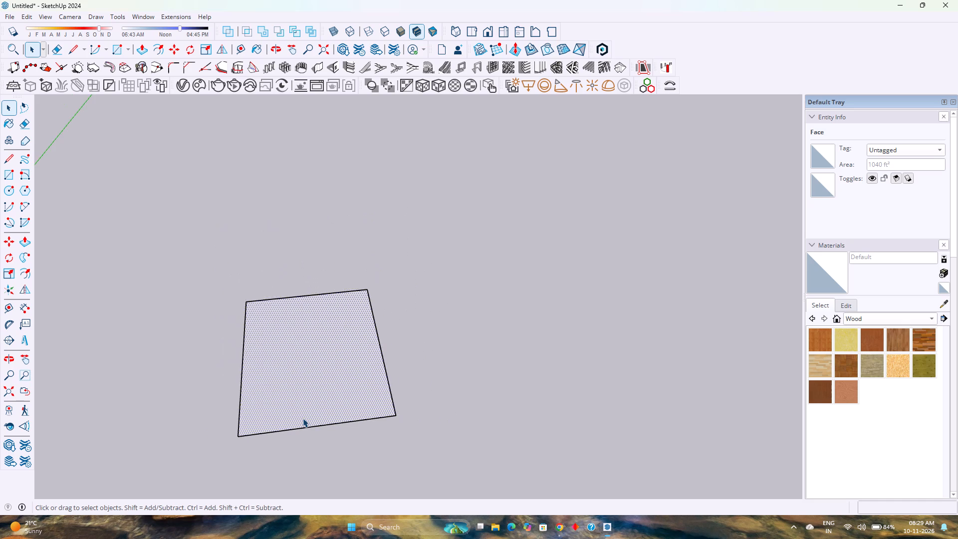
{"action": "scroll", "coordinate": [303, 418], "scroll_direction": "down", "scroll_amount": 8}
Make a group from the rectangle's face and edges and open that group for editing.
{"action": "left_click", "coordinate": [304, 419]}
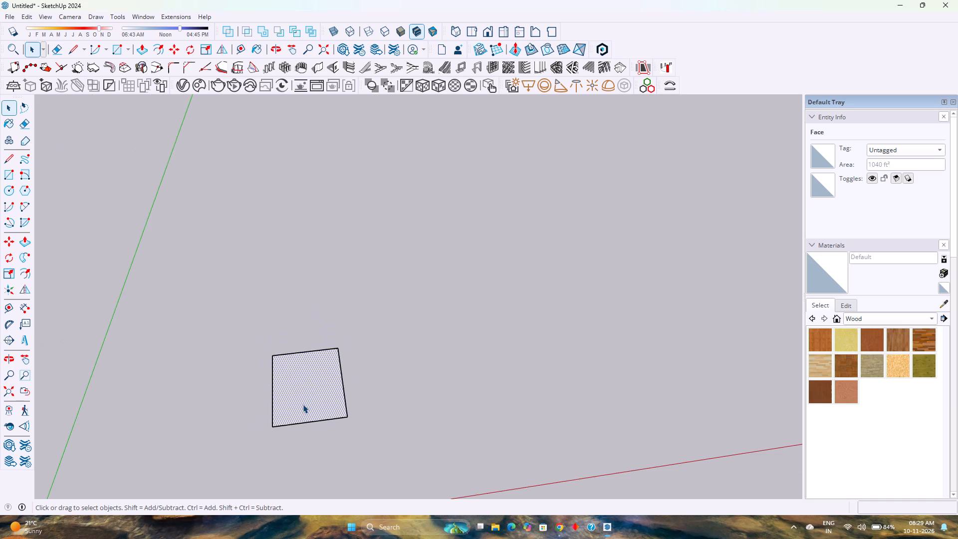
{"action": "double_click", "coordinate": [303, 404]}
{"action": "scroll", "coordinate": [301, 404], "scroll_direction": "up", "scroll_amount": 3}
{"action": "triple_click", "coordinate": [300, 404]}
{"action": "right_click", "coordinate": [300, 404]}
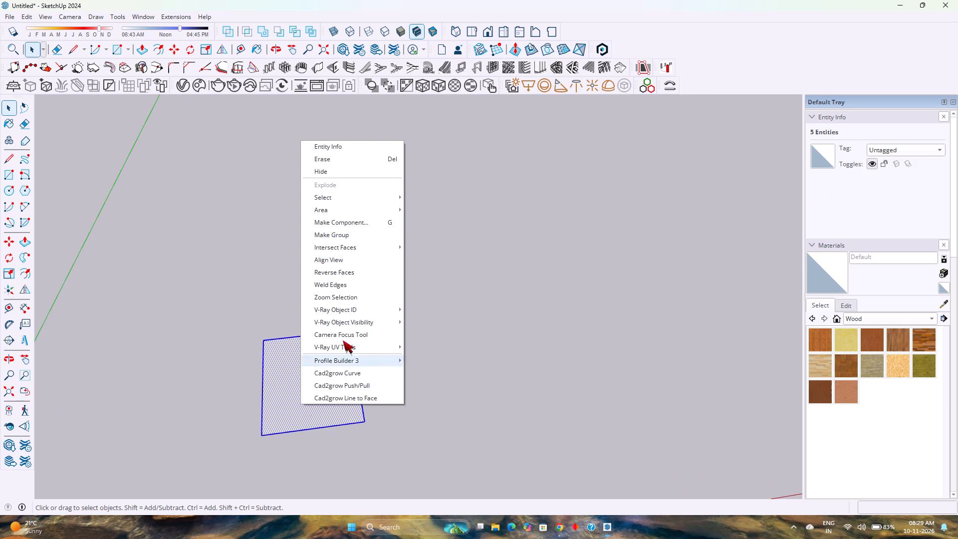
{"action": "left_click", "coordinate": [381, 233]}
{"action": "double_click", "coordinate": [311, 361]}
{"action": "scroll", "coordinate": [311, 360], "scroll_direction": "down", "scroll_amount": 3}
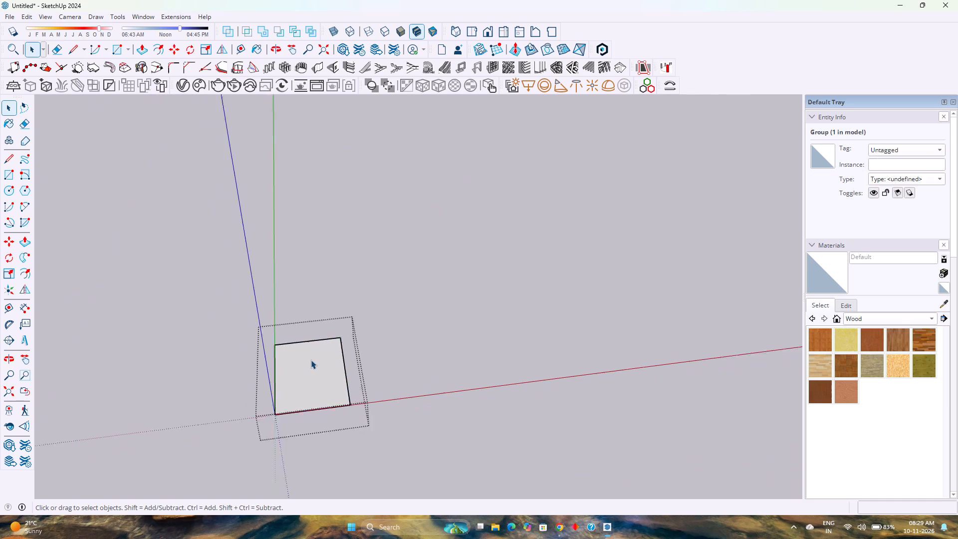
{"action": "scroll", "coordinate": [311, 360], "scroll_direction": "down", "scroll_amount": 2}
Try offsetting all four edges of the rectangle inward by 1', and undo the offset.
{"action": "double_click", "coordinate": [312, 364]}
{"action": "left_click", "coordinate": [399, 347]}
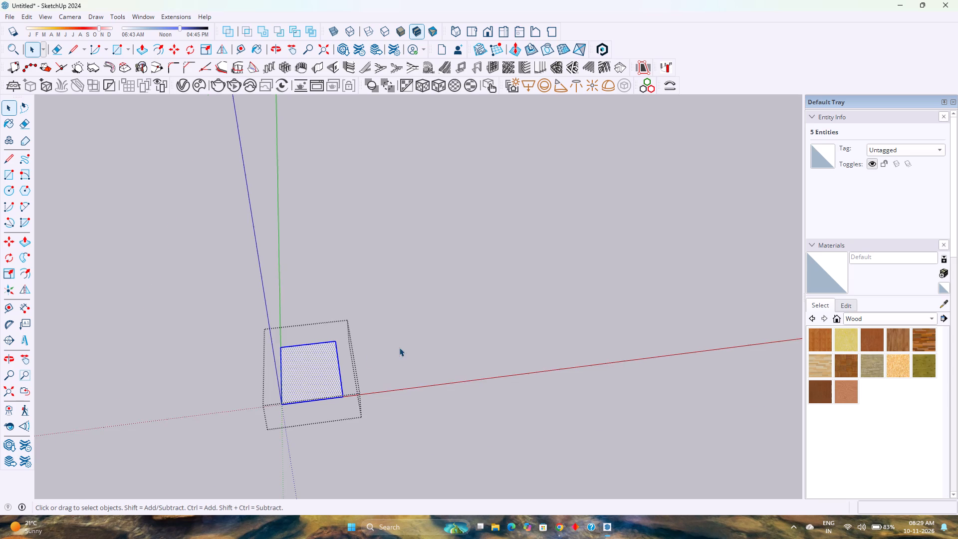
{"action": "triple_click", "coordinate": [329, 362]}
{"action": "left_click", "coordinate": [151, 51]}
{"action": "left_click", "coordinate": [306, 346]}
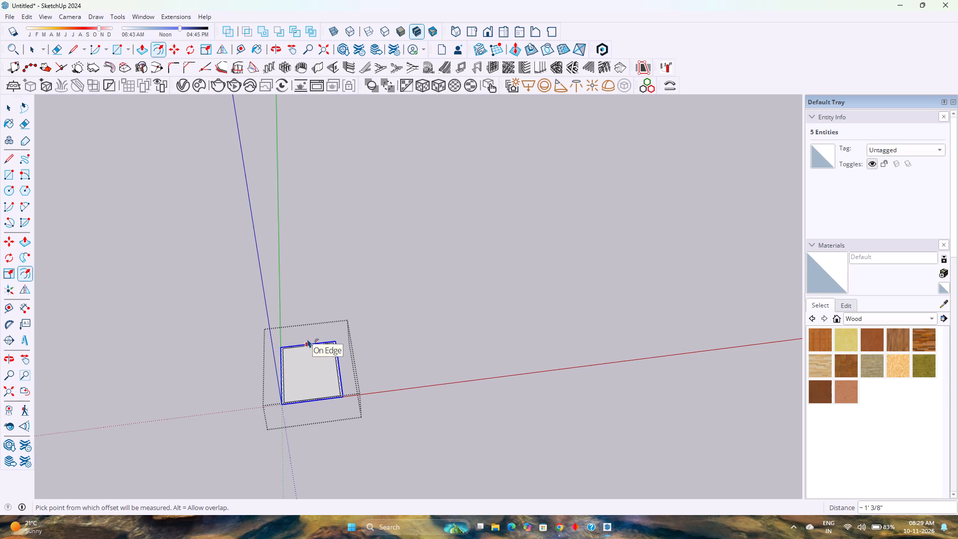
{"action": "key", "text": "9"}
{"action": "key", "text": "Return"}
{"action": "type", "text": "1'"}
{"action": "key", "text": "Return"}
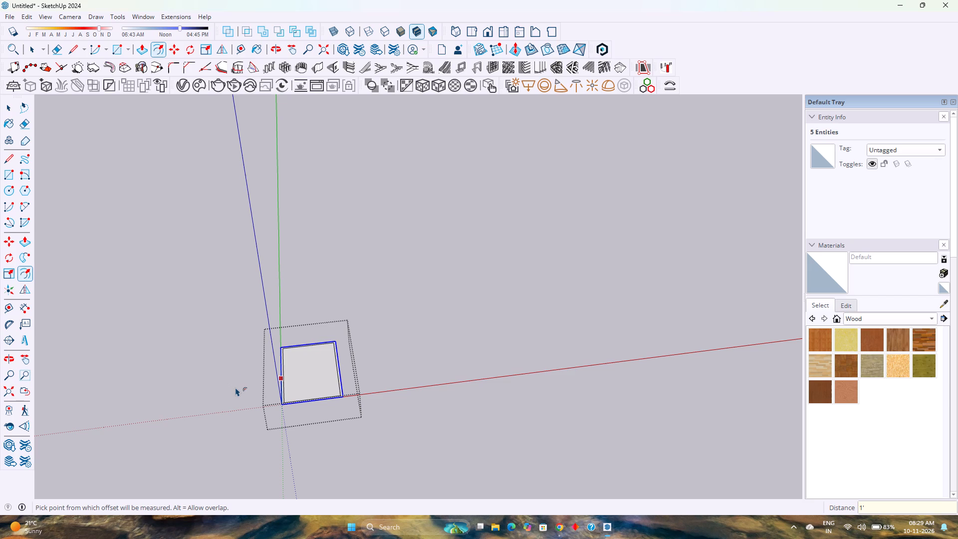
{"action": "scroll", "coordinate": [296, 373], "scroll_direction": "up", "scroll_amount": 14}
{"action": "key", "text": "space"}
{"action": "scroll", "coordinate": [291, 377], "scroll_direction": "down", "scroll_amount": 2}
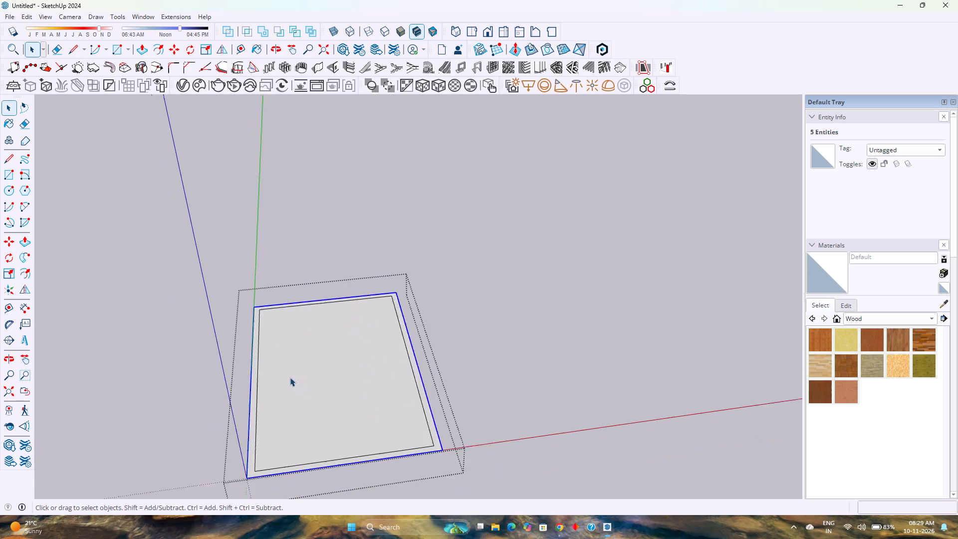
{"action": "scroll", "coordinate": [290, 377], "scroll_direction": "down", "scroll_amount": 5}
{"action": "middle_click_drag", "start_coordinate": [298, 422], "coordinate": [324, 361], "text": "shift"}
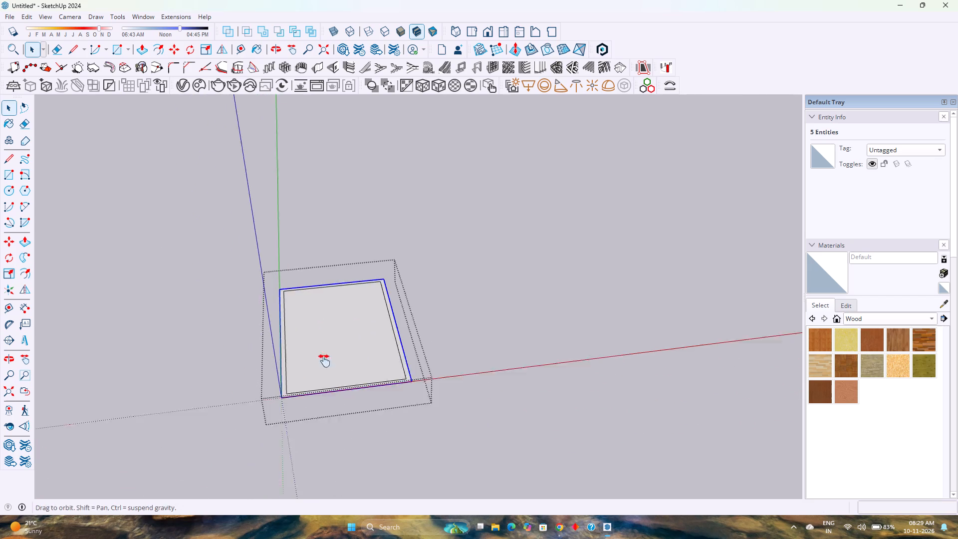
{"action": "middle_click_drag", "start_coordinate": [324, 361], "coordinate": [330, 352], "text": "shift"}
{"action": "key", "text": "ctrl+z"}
Offset three edges of the rectangle inward by 1', leaving out the edge that runs along the red axis.
{"action": "left_click", "coordinate": [292, 357]}
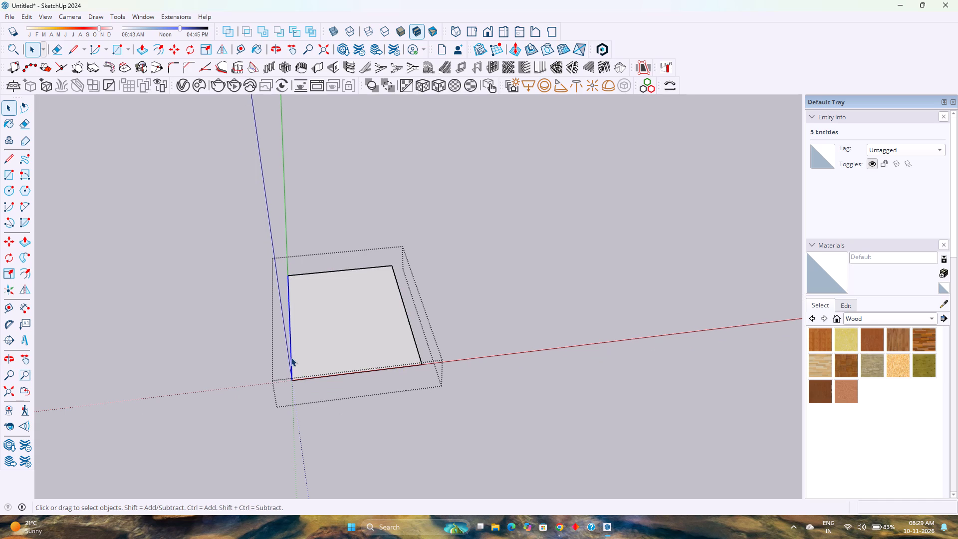
{"action": "left_click", "coordinate": [341, 270], "text": "ctrl"}
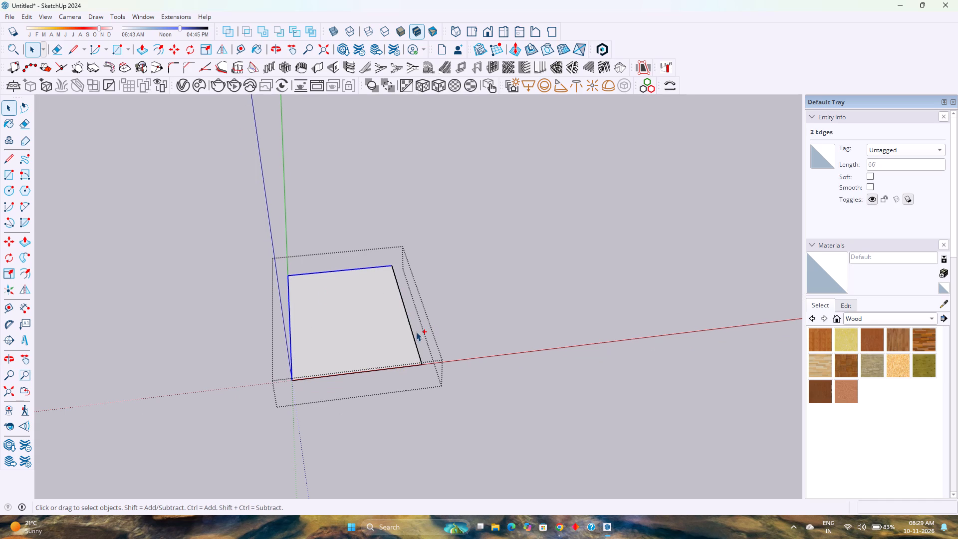
{"action": "left_click", "coordinate": [413, 335], "text": "ctrl"}
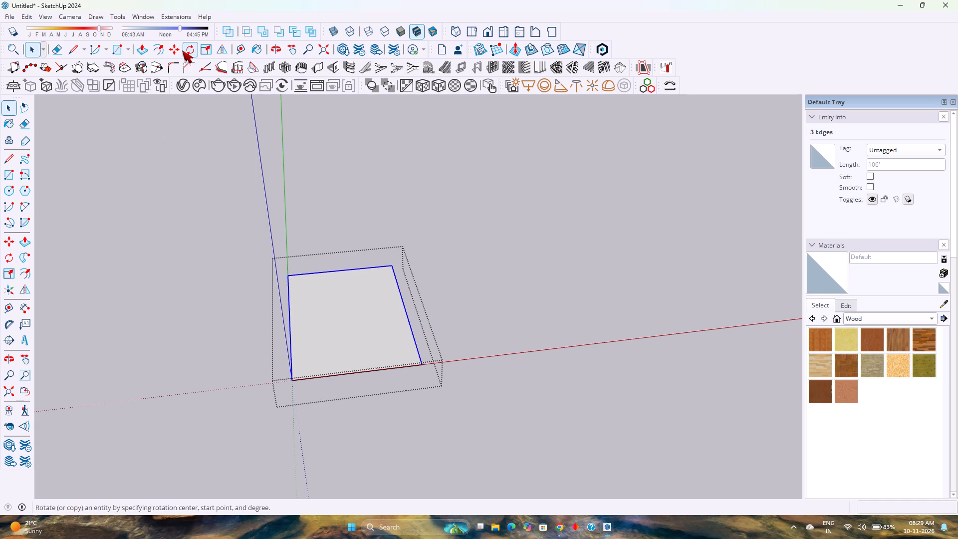
{"action": "left_click", "coordinate": [159, 55]}
{"action": "left_click", "coordinate": [289, 325]}
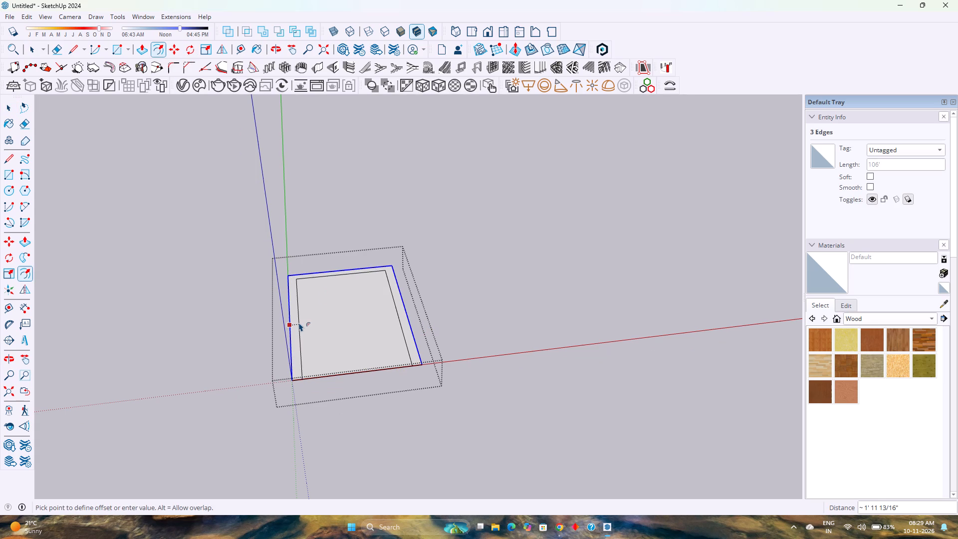
{"action": "type", "text": "1'"}
{"action": "key", "text": "Return"}
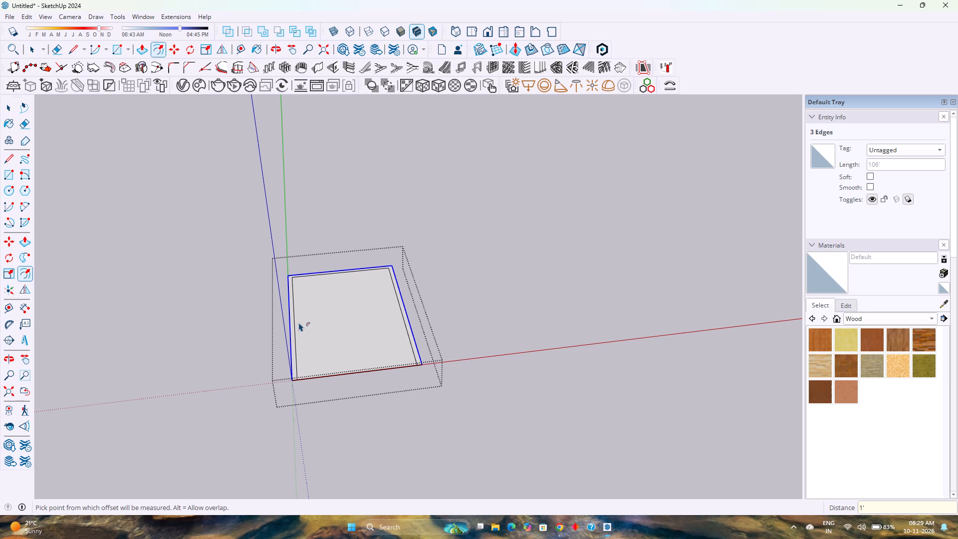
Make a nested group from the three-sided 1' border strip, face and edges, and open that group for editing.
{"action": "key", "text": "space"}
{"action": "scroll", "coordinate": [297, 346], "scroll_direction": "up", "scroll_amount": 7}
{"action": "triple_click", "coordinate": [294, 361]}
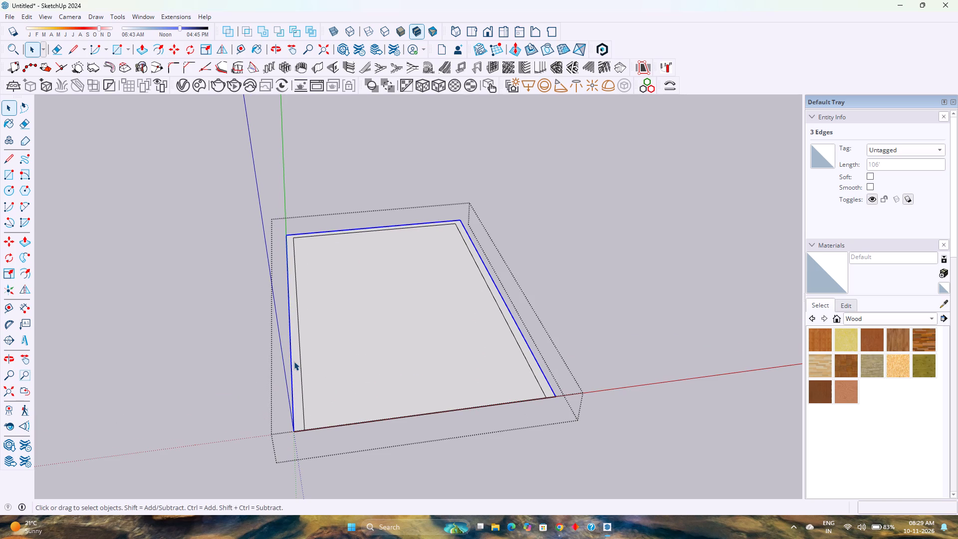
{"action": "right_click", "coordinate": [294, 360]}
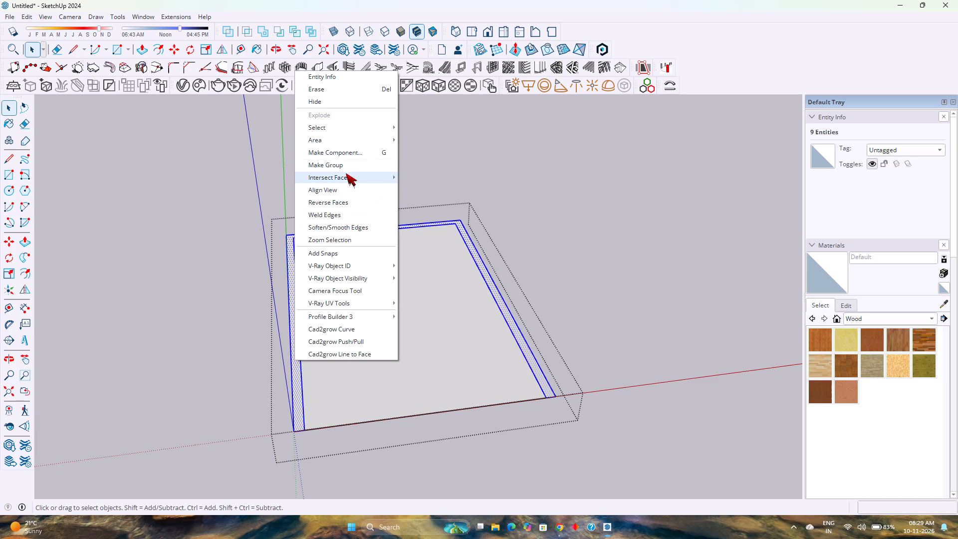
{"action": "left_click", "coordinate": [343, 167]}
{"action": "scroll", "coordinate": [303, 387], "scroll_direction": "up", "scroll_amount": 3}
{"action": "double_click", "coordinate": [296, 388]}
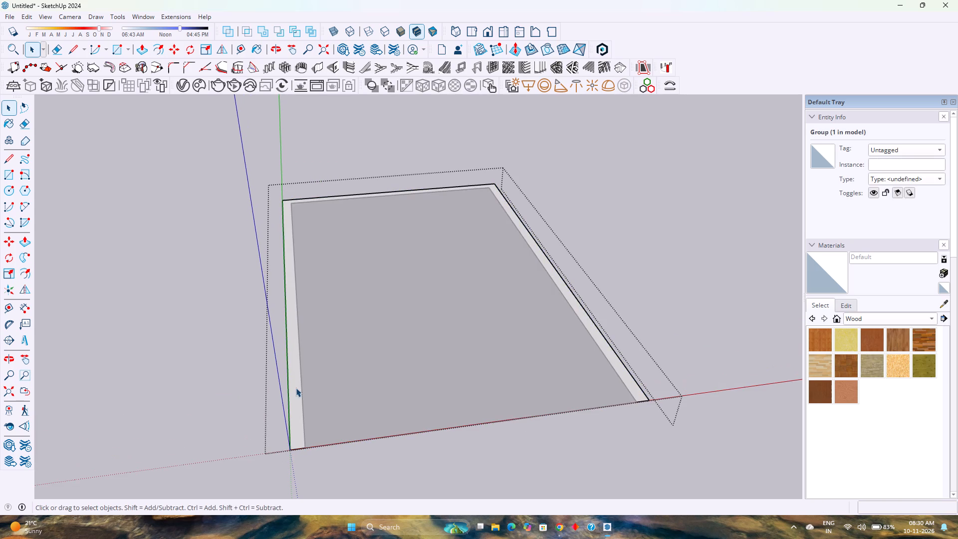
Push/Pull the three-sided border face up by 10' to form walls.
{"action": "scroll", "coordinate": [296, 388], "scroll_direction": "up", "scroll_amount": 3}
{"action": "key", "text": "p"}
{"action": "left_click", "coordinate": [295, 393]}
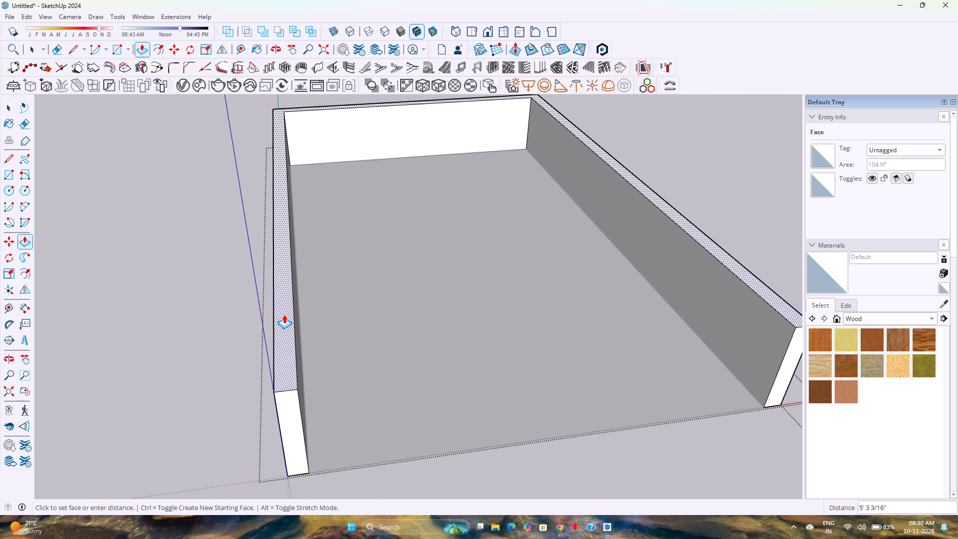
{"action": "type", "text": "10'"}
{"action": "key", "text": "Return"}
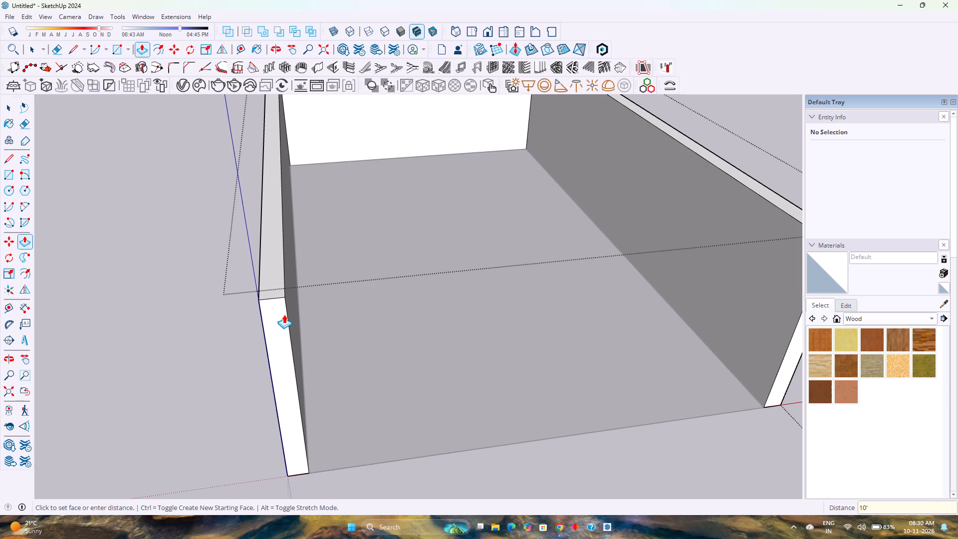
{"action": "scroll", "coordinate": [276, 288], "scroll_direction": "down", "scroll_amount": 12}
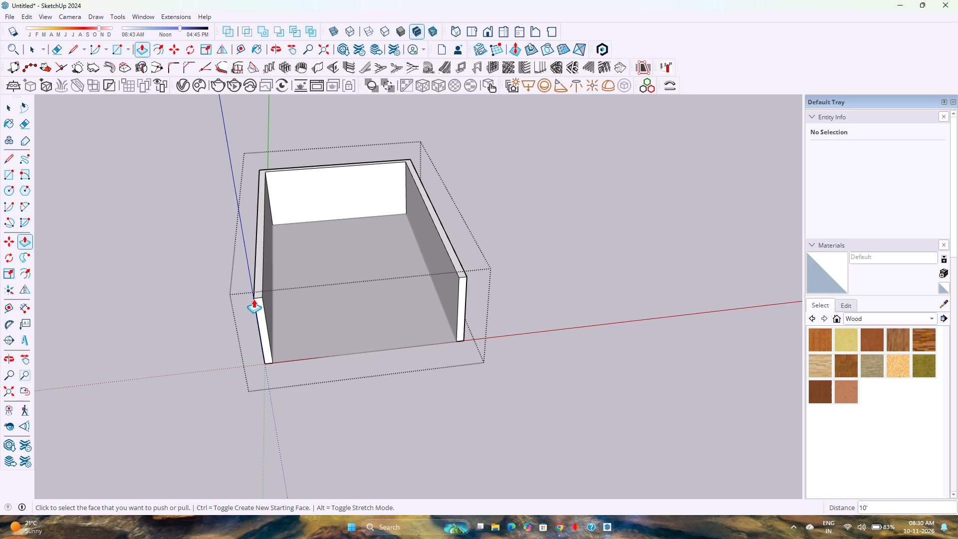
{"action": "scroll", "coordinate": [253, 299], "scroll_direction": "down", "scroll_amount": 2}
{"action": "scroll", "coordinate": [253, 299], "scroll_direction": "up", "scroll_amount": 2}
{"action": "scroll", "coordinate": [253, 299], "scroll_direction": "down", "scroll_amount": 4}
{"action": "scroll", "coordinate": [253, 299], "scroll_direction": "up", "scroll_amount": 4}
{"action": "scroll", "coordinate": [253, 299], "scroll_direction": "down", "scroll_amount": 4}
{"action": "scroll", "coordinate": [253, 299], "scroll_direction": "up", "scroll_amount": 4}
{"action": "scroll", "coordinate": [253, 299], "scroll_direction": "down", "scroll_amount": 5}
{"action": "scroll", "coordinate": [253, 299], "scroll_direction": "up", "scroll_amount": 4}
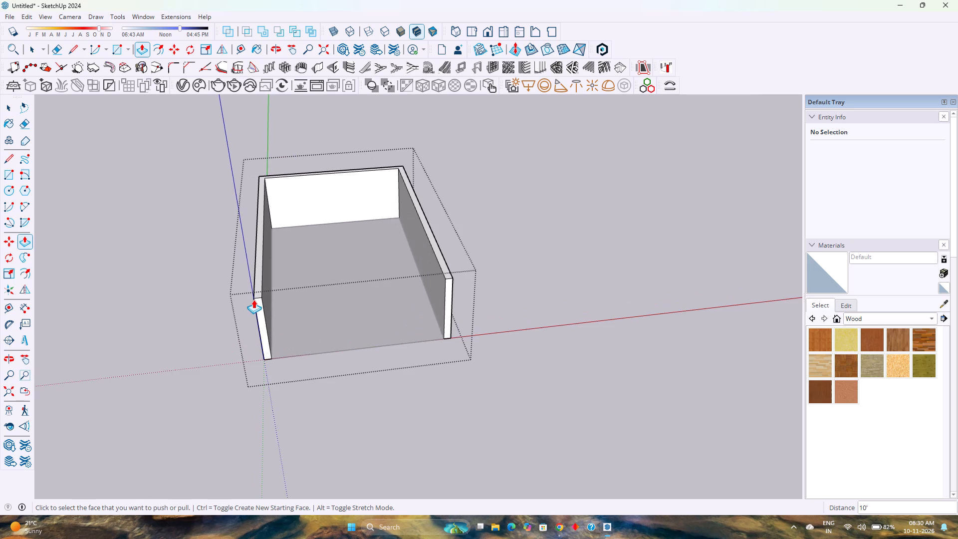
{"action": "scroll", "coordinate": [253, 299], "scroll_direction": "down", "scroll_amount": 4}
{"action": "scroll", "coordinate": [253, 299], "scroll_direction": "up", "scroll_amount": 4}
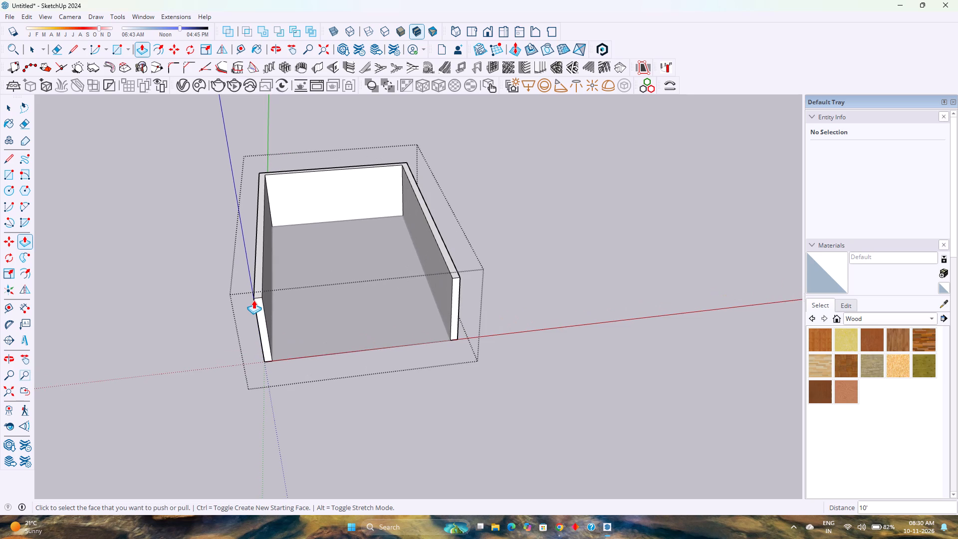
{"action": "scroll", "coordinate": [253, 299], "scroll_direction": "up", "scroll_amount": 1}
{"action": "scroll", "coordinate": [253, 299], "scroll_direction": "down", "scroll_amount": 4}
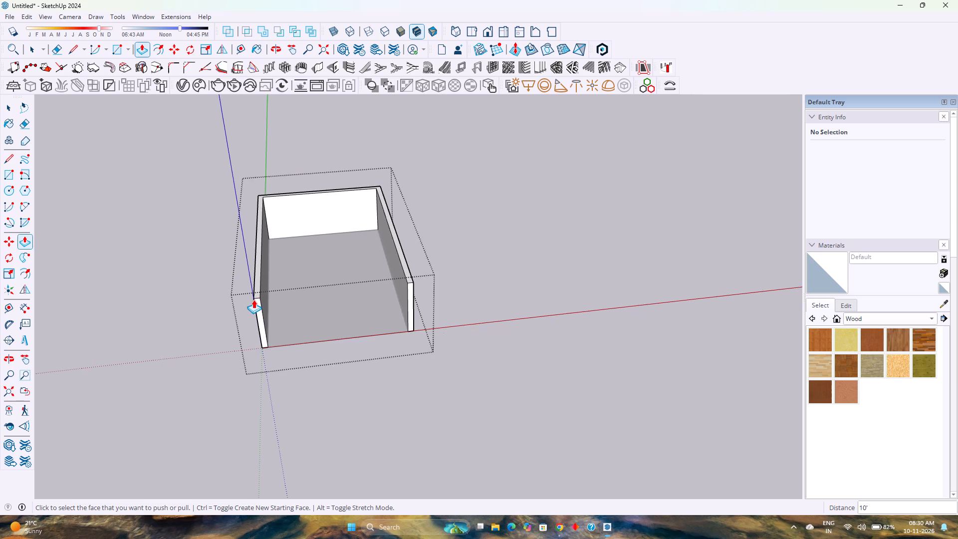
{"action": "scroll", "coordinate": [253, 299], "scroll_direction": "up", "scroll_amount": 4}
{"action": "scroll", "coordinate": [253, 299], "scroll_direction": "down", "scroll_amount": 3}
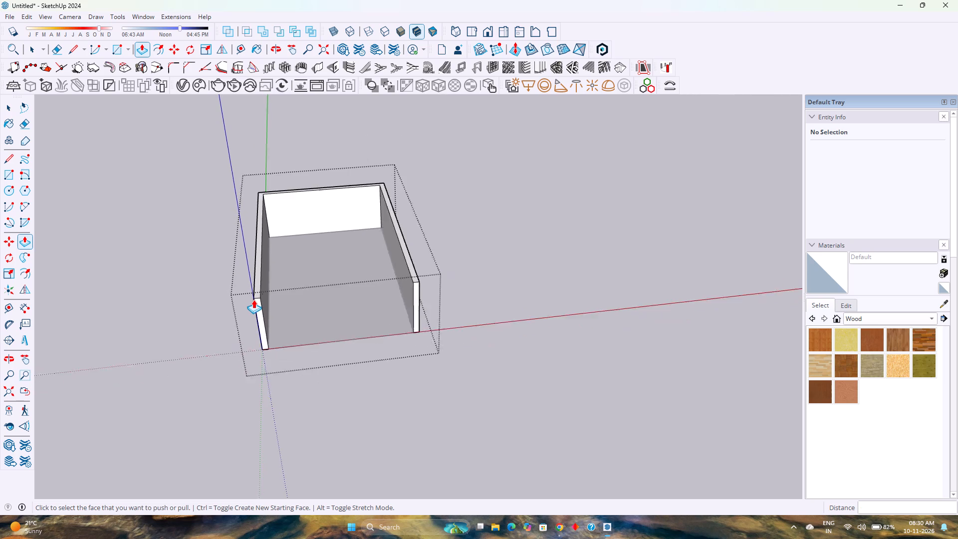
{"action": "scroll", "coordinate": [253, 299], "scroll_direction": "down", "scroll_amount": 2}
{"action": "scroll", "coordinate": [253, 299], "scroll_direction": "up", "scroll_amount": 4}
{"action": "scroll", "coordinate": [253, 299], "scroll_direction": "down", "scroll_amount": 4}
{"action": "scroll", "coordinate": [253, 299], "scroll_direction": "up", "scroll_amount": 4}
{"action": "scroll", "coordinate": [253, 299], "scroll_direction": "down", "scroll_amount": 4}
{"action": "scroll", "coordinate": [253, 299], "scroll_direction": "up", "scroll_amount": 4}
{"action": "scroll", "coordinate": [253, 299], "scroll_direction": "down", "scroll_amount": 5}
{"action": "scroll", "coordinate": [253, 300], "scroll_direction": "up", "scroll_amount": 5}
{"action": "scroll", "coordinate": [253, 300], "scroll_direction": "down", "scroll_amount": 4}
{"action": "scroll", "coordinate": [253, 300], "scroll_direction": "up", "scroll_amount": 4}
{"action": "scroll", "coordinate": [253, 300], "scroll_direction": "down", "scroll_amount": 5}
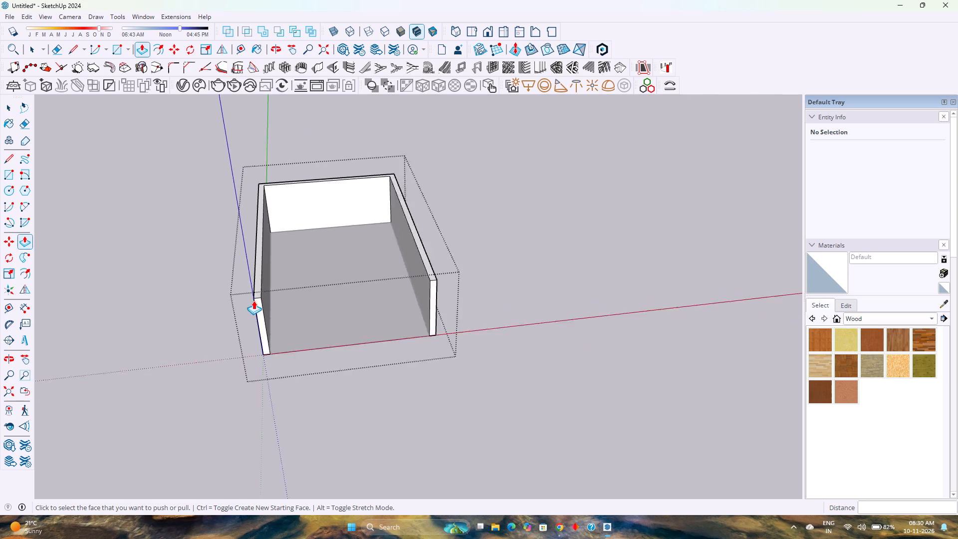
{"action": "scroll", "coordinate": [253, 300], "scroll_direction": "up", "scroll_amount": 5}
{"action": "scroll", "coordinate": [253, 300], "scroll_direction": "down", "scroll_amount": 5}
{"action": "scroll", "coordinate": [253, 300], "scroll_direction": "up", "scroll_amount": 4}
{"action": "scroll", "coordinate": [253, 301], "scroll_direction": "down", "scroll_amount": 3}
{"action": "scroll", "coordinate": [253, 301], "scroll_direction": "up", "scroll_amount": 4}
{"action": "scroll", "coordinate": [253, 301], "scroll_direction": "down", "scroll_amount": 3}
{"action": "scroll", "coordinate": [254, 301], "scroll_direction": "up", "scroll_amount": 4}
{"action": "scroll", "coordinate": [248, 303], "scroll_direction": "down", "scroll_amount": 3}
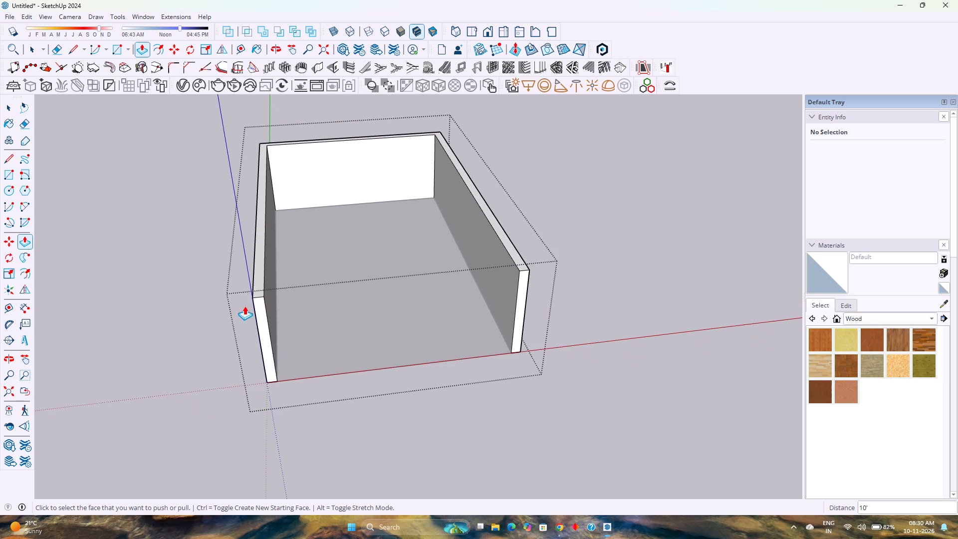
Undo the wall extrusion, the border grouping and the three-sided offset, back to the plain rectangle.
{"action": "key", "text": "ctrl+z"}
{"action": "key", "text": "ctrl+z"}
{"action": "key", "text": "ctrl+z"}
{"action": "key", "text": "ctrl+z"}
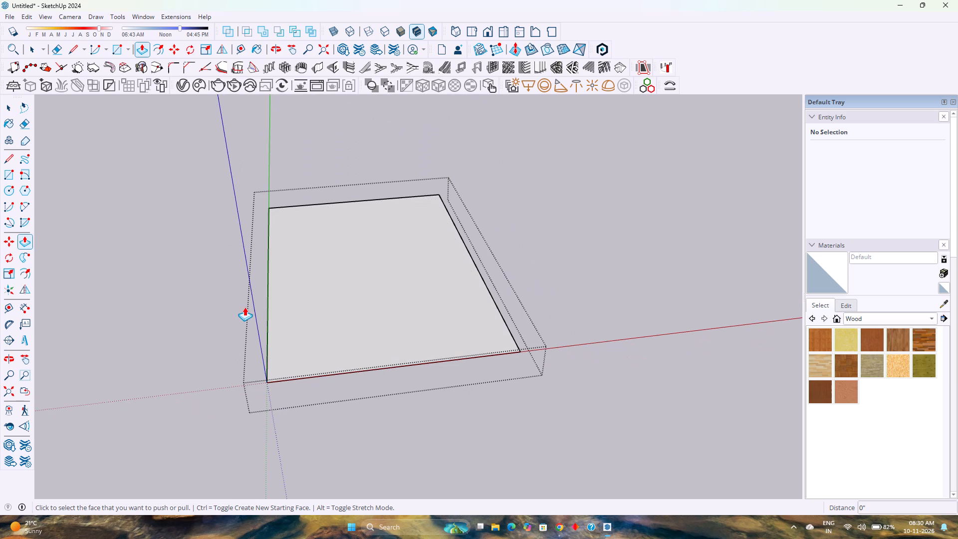
Offset all four edges of the rectangle's face inward by 1'.
{"action": "left_click", "coordinate": [161, 45]}
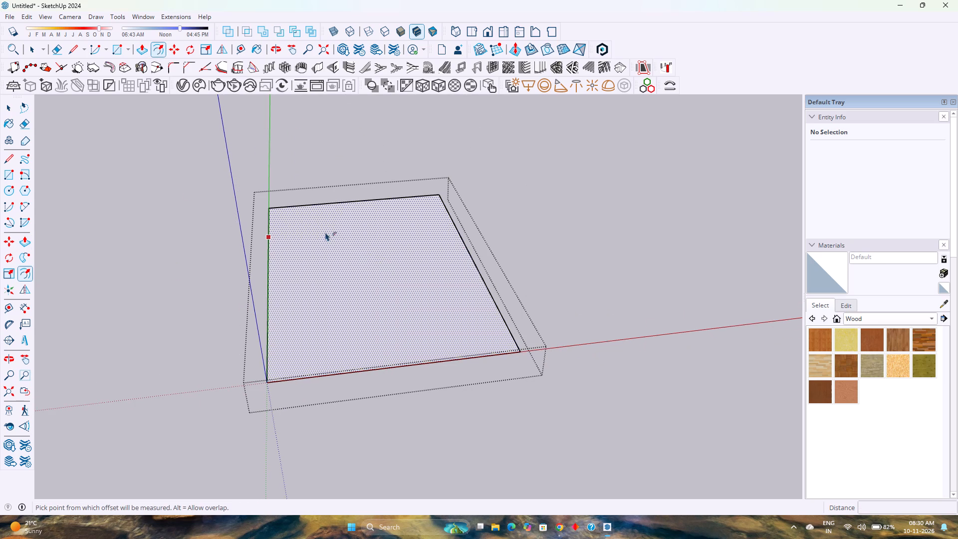
{"action": "left_click", "coordinate": [324, 231]}
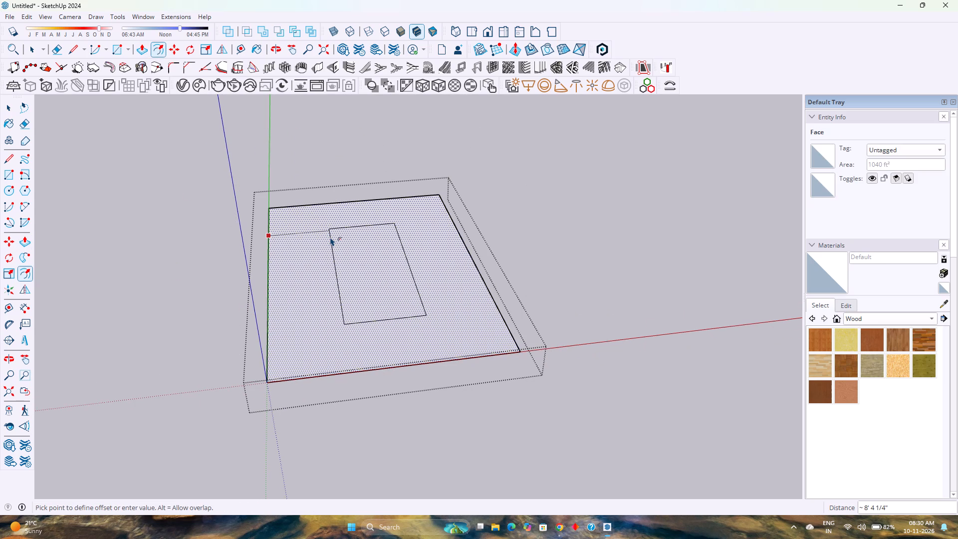
{"action": "type", "text": "1'"}
{"action": "key", "text": "Return"}
{"action": "key", "text": "space"}
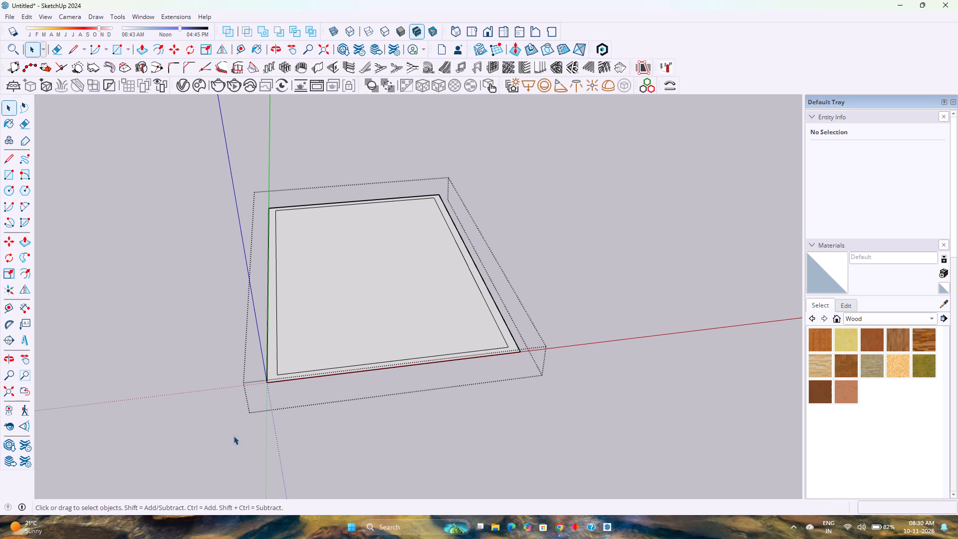
Delete the inner face enclosed by the offset edges, leaving only the border frame.
{"action": "scroll", "coordinate": [210, 409], "scroll_direction": "down", "scroll_amount": 1}
{"action": "scroll", "coordinate": [210, 405], "scroll_direction": "up", "scroll_amount": 2}
{"action": "left_click", "coordinate": [317, 335]}
{"action": "key", "text": "Delete"}
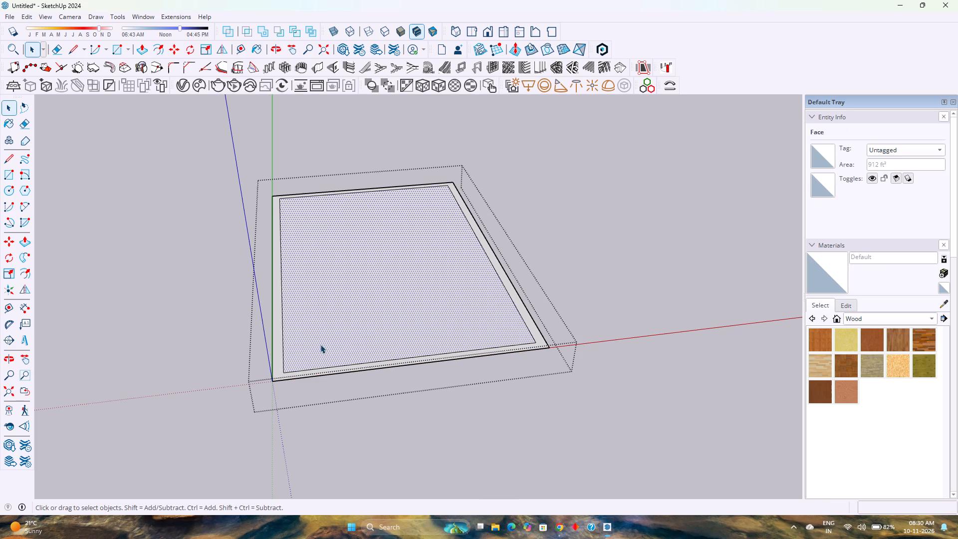
Make a nested group from the four-sided border frame, face and edges, and open that group for editing.
{"action": "scroll", "coordinate": [274, 359], "scroll_direction": "up", "scroll_amount": 4}
{"action": "double_click", "coordinate": [279, 354]}
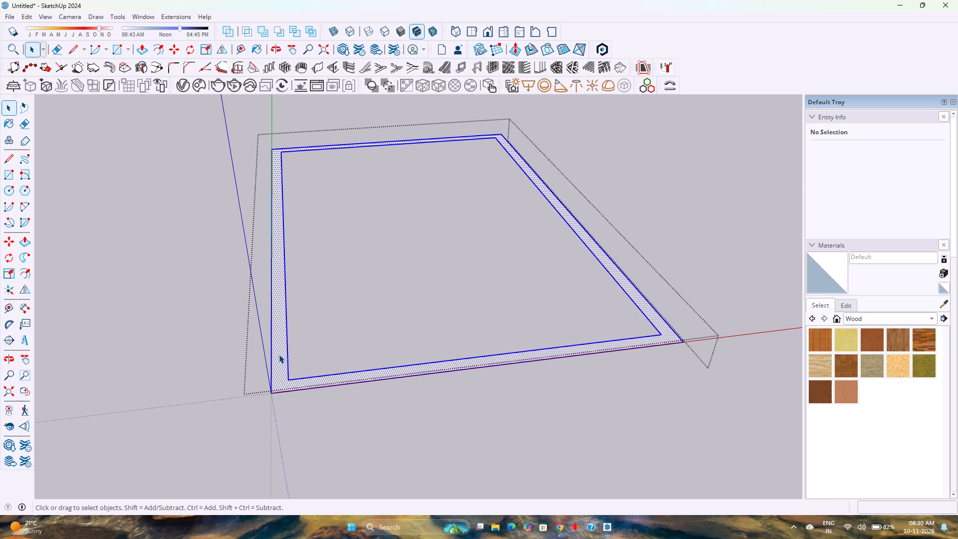
{"action": "right_click", "coordinate": [279, 354]}
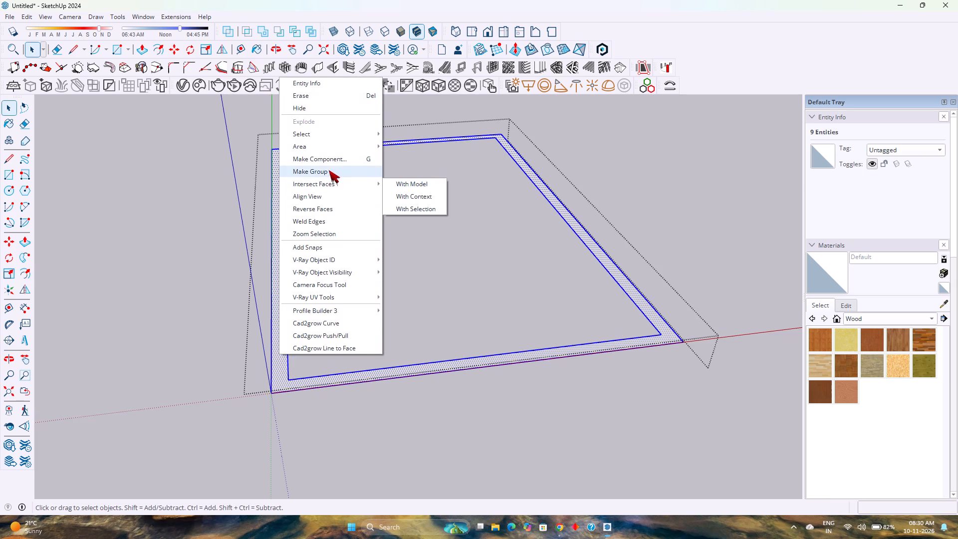
{"action": "left_click", "coordinate": [328, 170]}
{"action": "double_click", "coordinate": [278, 343]}
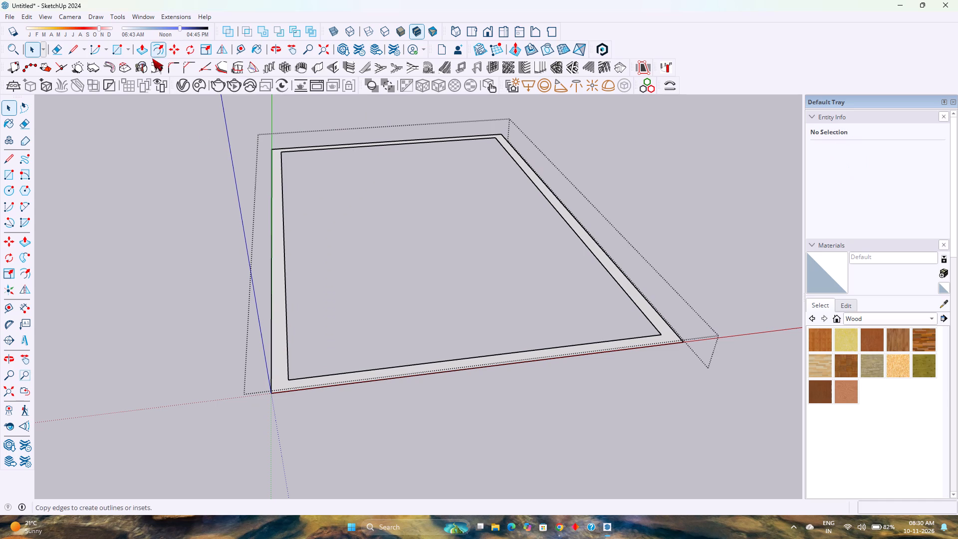
Push/Pull the border frame's face up by the same 10' used before, forming walls on all four sides.
{"action": "left_click", "coordinate": [139, 54]}
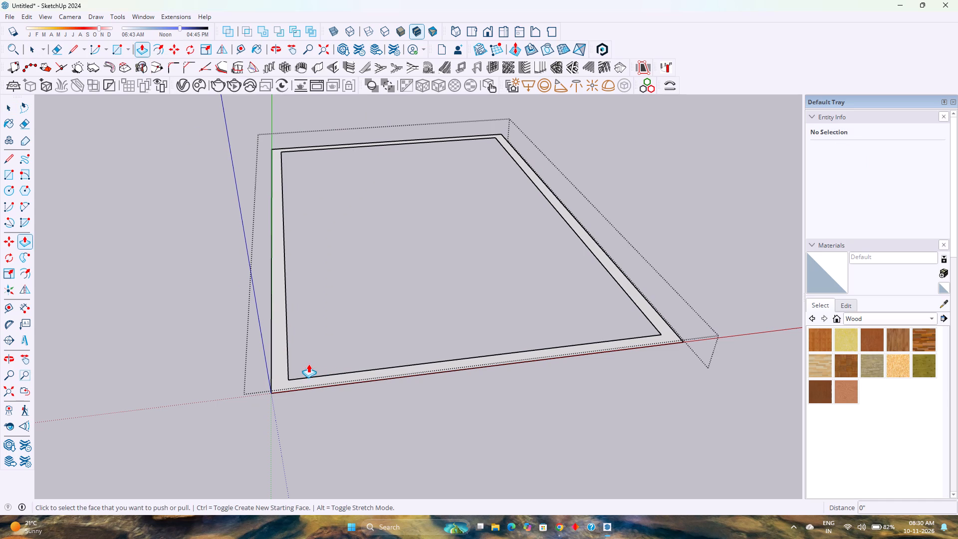
{"action": "double_click", "coordinate": [283, 362]}
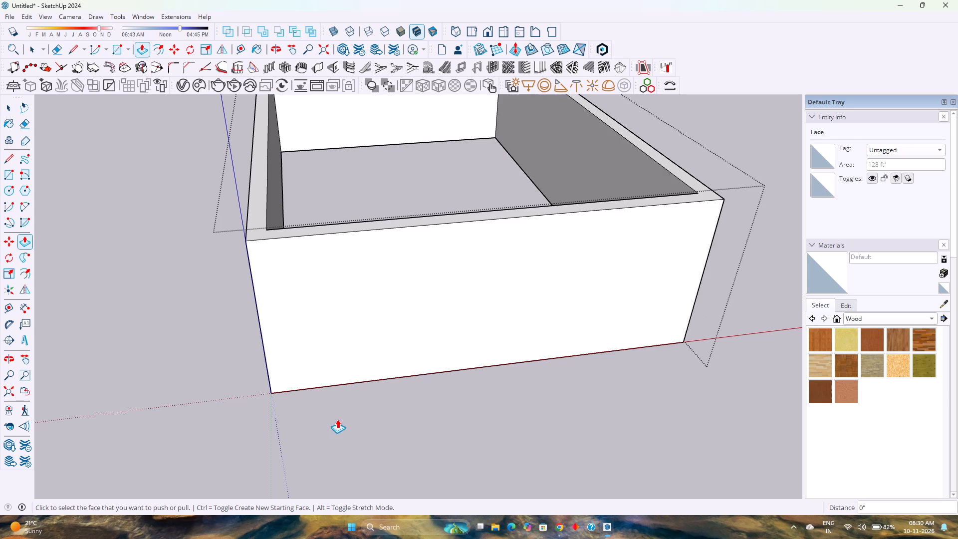
{"action": "scroll", "coordinate": [337, 419], "scroll_direction": "down", "scroll_amount": 5}
{"action": "middle_click_drag", "start_coordinate": [347, 416], "coordinate": [247, 344]}
{"action": "middle_click", "coordinate": [247, 343]}
{"action": "middle_click_drag", "start_coordinate": [247, 342], "coordinate": [247, 337]}
{"action": "key", "text": "space"}
{"action": "scroll", "coordinate": [328, 327], "scroll_direction": "down", "scroll_amount": 6}
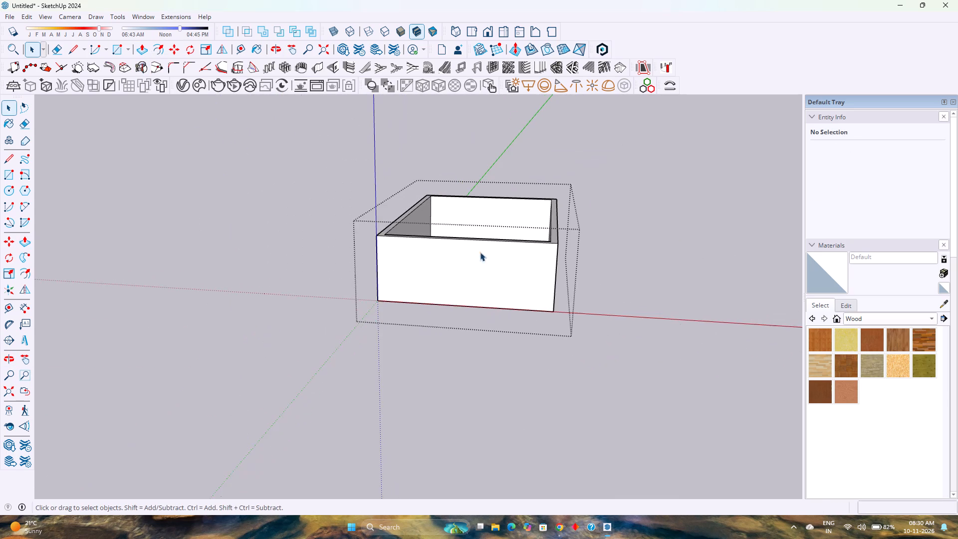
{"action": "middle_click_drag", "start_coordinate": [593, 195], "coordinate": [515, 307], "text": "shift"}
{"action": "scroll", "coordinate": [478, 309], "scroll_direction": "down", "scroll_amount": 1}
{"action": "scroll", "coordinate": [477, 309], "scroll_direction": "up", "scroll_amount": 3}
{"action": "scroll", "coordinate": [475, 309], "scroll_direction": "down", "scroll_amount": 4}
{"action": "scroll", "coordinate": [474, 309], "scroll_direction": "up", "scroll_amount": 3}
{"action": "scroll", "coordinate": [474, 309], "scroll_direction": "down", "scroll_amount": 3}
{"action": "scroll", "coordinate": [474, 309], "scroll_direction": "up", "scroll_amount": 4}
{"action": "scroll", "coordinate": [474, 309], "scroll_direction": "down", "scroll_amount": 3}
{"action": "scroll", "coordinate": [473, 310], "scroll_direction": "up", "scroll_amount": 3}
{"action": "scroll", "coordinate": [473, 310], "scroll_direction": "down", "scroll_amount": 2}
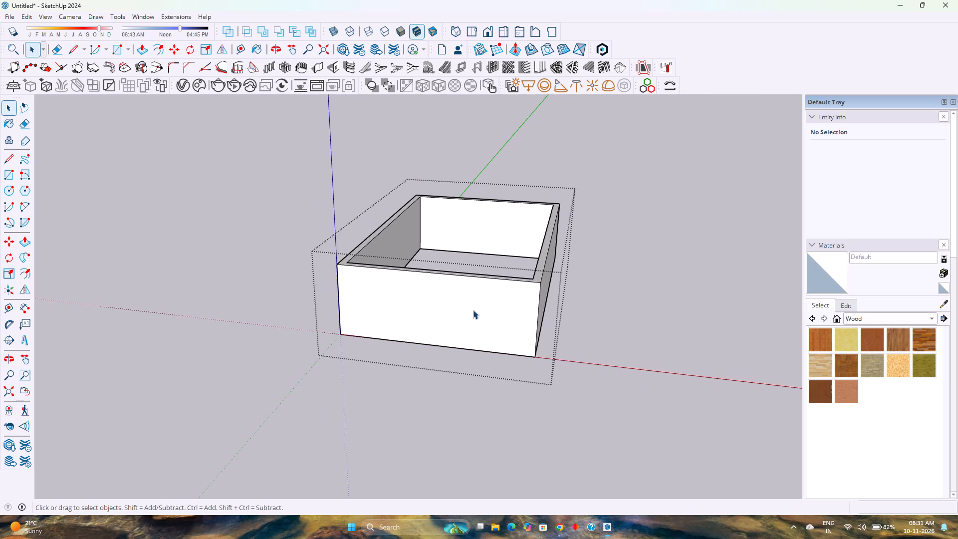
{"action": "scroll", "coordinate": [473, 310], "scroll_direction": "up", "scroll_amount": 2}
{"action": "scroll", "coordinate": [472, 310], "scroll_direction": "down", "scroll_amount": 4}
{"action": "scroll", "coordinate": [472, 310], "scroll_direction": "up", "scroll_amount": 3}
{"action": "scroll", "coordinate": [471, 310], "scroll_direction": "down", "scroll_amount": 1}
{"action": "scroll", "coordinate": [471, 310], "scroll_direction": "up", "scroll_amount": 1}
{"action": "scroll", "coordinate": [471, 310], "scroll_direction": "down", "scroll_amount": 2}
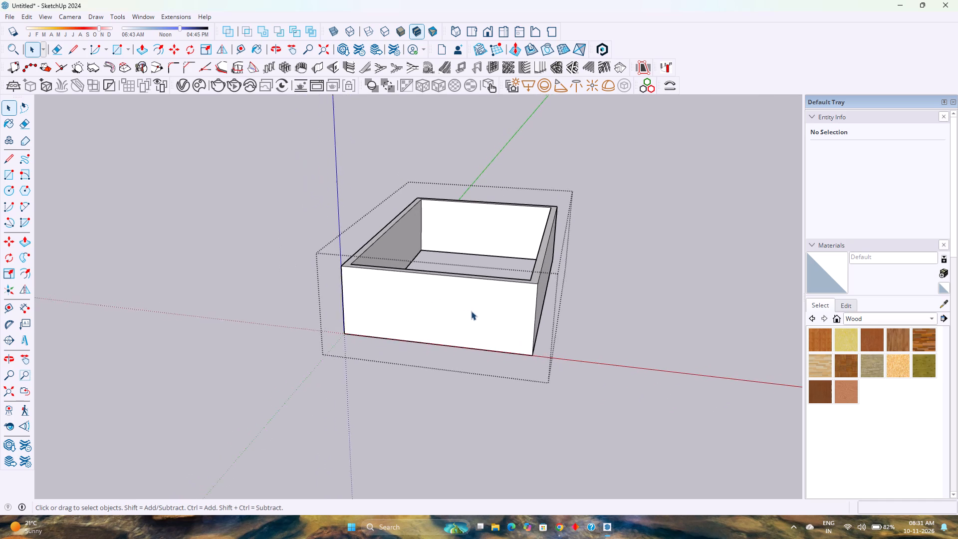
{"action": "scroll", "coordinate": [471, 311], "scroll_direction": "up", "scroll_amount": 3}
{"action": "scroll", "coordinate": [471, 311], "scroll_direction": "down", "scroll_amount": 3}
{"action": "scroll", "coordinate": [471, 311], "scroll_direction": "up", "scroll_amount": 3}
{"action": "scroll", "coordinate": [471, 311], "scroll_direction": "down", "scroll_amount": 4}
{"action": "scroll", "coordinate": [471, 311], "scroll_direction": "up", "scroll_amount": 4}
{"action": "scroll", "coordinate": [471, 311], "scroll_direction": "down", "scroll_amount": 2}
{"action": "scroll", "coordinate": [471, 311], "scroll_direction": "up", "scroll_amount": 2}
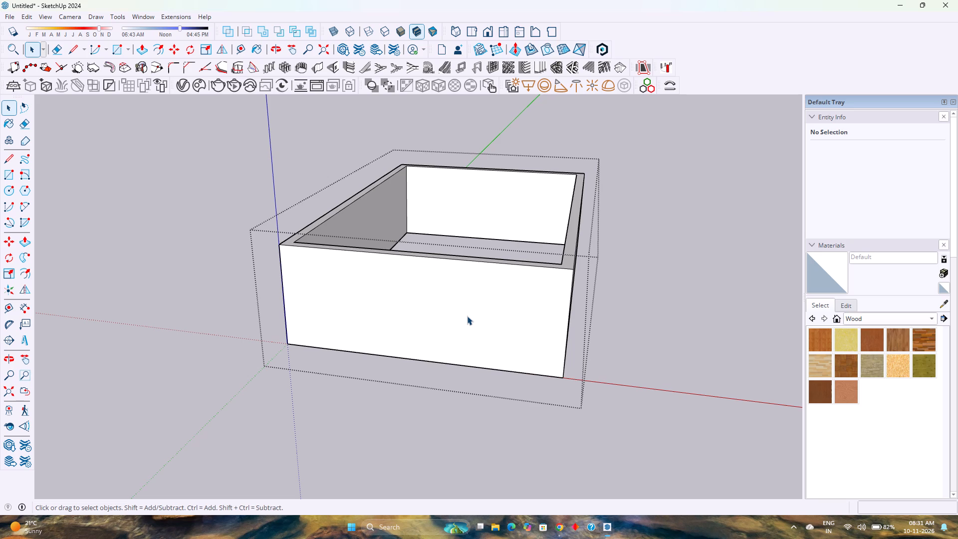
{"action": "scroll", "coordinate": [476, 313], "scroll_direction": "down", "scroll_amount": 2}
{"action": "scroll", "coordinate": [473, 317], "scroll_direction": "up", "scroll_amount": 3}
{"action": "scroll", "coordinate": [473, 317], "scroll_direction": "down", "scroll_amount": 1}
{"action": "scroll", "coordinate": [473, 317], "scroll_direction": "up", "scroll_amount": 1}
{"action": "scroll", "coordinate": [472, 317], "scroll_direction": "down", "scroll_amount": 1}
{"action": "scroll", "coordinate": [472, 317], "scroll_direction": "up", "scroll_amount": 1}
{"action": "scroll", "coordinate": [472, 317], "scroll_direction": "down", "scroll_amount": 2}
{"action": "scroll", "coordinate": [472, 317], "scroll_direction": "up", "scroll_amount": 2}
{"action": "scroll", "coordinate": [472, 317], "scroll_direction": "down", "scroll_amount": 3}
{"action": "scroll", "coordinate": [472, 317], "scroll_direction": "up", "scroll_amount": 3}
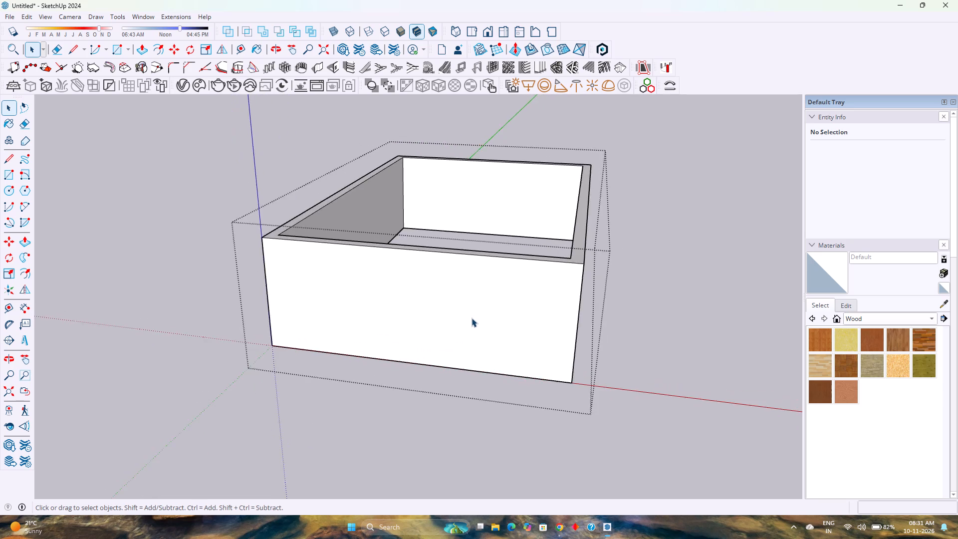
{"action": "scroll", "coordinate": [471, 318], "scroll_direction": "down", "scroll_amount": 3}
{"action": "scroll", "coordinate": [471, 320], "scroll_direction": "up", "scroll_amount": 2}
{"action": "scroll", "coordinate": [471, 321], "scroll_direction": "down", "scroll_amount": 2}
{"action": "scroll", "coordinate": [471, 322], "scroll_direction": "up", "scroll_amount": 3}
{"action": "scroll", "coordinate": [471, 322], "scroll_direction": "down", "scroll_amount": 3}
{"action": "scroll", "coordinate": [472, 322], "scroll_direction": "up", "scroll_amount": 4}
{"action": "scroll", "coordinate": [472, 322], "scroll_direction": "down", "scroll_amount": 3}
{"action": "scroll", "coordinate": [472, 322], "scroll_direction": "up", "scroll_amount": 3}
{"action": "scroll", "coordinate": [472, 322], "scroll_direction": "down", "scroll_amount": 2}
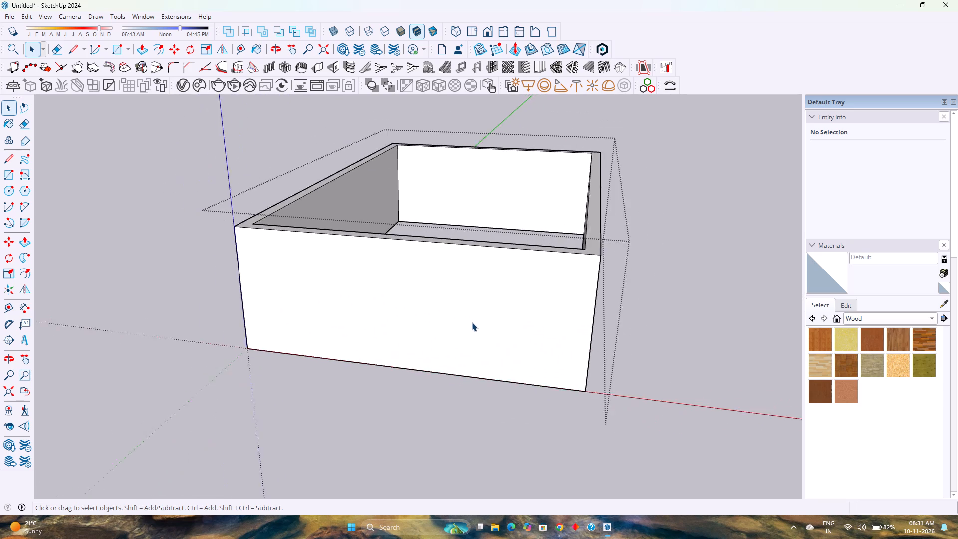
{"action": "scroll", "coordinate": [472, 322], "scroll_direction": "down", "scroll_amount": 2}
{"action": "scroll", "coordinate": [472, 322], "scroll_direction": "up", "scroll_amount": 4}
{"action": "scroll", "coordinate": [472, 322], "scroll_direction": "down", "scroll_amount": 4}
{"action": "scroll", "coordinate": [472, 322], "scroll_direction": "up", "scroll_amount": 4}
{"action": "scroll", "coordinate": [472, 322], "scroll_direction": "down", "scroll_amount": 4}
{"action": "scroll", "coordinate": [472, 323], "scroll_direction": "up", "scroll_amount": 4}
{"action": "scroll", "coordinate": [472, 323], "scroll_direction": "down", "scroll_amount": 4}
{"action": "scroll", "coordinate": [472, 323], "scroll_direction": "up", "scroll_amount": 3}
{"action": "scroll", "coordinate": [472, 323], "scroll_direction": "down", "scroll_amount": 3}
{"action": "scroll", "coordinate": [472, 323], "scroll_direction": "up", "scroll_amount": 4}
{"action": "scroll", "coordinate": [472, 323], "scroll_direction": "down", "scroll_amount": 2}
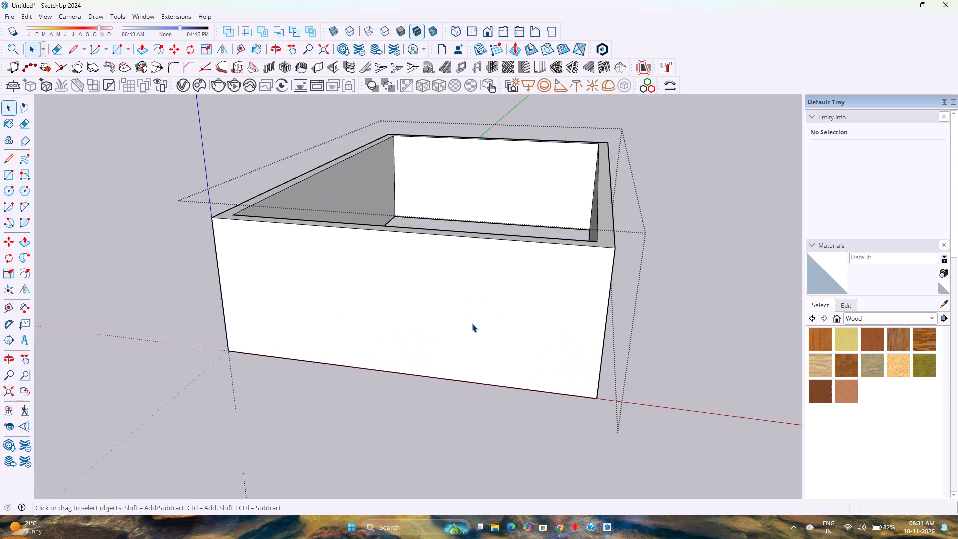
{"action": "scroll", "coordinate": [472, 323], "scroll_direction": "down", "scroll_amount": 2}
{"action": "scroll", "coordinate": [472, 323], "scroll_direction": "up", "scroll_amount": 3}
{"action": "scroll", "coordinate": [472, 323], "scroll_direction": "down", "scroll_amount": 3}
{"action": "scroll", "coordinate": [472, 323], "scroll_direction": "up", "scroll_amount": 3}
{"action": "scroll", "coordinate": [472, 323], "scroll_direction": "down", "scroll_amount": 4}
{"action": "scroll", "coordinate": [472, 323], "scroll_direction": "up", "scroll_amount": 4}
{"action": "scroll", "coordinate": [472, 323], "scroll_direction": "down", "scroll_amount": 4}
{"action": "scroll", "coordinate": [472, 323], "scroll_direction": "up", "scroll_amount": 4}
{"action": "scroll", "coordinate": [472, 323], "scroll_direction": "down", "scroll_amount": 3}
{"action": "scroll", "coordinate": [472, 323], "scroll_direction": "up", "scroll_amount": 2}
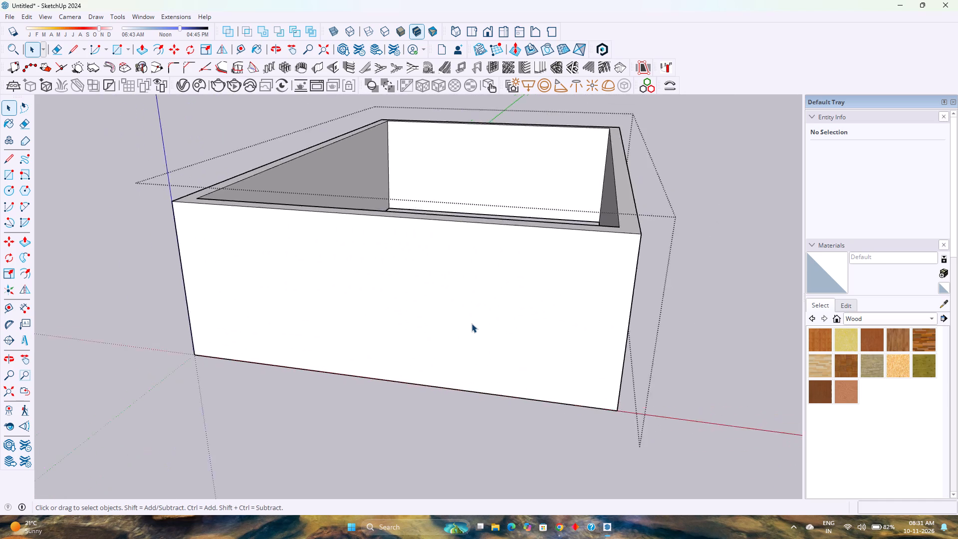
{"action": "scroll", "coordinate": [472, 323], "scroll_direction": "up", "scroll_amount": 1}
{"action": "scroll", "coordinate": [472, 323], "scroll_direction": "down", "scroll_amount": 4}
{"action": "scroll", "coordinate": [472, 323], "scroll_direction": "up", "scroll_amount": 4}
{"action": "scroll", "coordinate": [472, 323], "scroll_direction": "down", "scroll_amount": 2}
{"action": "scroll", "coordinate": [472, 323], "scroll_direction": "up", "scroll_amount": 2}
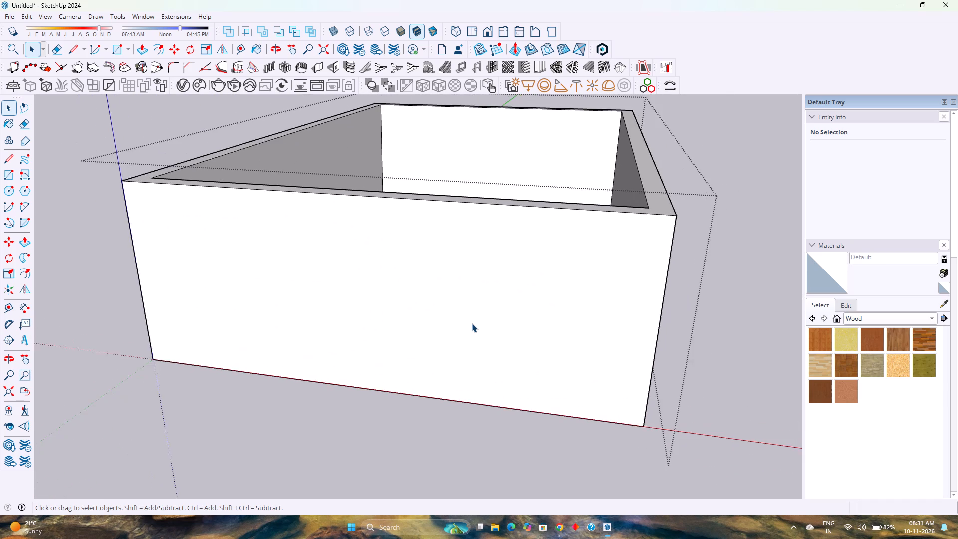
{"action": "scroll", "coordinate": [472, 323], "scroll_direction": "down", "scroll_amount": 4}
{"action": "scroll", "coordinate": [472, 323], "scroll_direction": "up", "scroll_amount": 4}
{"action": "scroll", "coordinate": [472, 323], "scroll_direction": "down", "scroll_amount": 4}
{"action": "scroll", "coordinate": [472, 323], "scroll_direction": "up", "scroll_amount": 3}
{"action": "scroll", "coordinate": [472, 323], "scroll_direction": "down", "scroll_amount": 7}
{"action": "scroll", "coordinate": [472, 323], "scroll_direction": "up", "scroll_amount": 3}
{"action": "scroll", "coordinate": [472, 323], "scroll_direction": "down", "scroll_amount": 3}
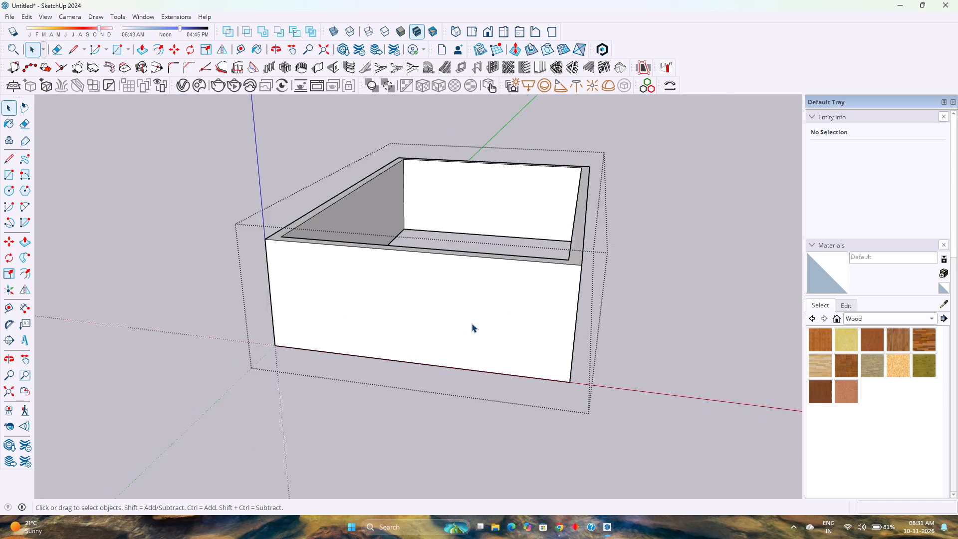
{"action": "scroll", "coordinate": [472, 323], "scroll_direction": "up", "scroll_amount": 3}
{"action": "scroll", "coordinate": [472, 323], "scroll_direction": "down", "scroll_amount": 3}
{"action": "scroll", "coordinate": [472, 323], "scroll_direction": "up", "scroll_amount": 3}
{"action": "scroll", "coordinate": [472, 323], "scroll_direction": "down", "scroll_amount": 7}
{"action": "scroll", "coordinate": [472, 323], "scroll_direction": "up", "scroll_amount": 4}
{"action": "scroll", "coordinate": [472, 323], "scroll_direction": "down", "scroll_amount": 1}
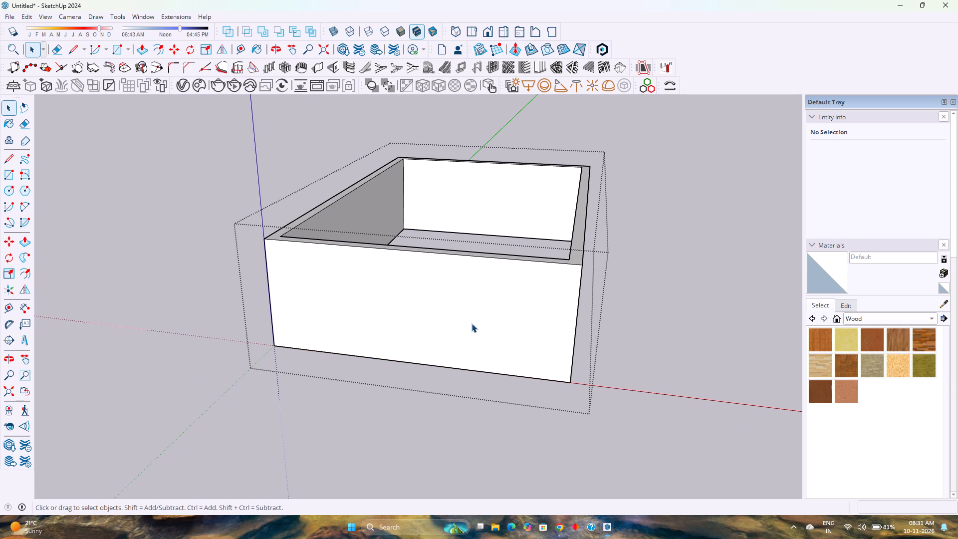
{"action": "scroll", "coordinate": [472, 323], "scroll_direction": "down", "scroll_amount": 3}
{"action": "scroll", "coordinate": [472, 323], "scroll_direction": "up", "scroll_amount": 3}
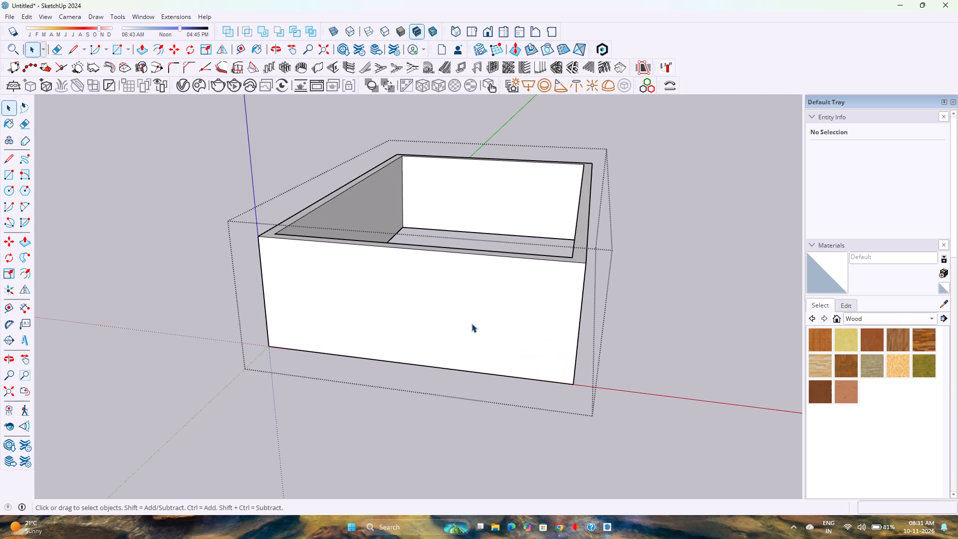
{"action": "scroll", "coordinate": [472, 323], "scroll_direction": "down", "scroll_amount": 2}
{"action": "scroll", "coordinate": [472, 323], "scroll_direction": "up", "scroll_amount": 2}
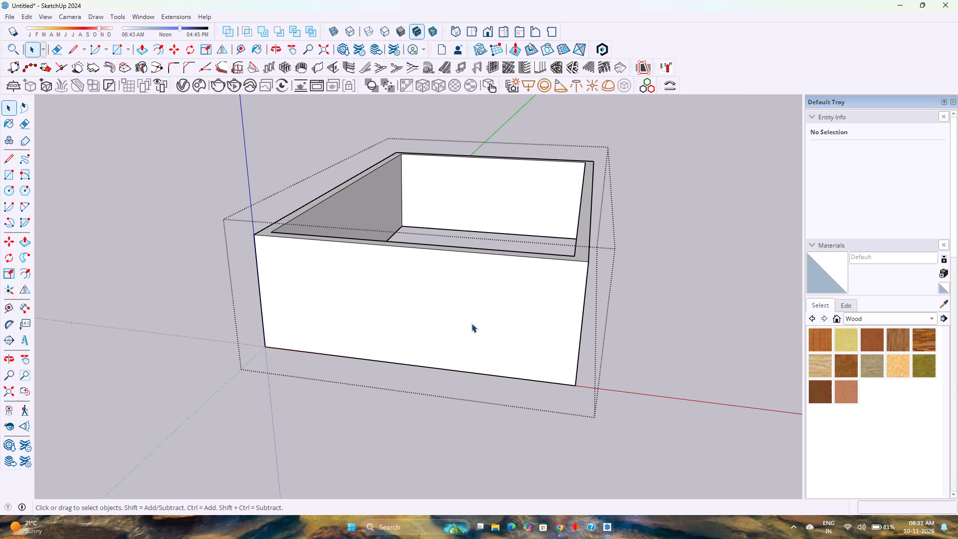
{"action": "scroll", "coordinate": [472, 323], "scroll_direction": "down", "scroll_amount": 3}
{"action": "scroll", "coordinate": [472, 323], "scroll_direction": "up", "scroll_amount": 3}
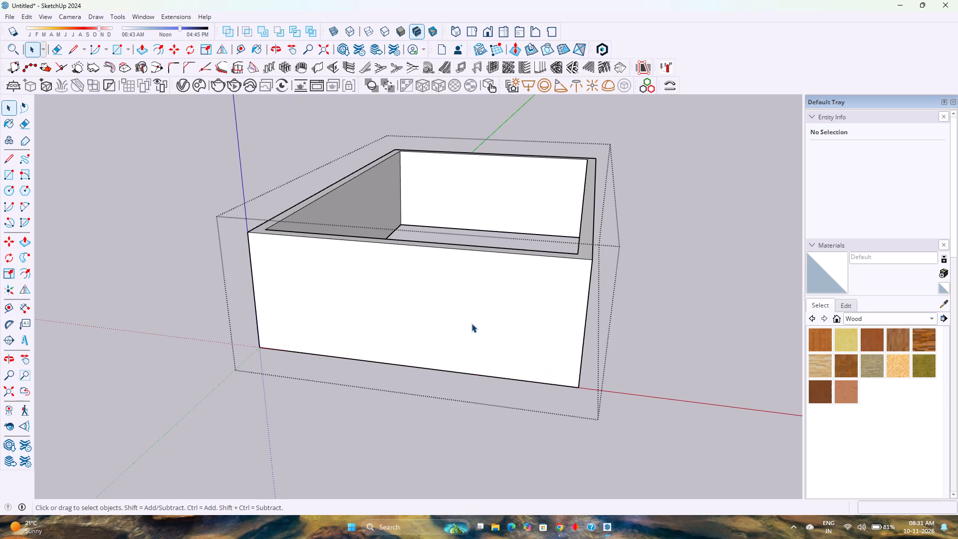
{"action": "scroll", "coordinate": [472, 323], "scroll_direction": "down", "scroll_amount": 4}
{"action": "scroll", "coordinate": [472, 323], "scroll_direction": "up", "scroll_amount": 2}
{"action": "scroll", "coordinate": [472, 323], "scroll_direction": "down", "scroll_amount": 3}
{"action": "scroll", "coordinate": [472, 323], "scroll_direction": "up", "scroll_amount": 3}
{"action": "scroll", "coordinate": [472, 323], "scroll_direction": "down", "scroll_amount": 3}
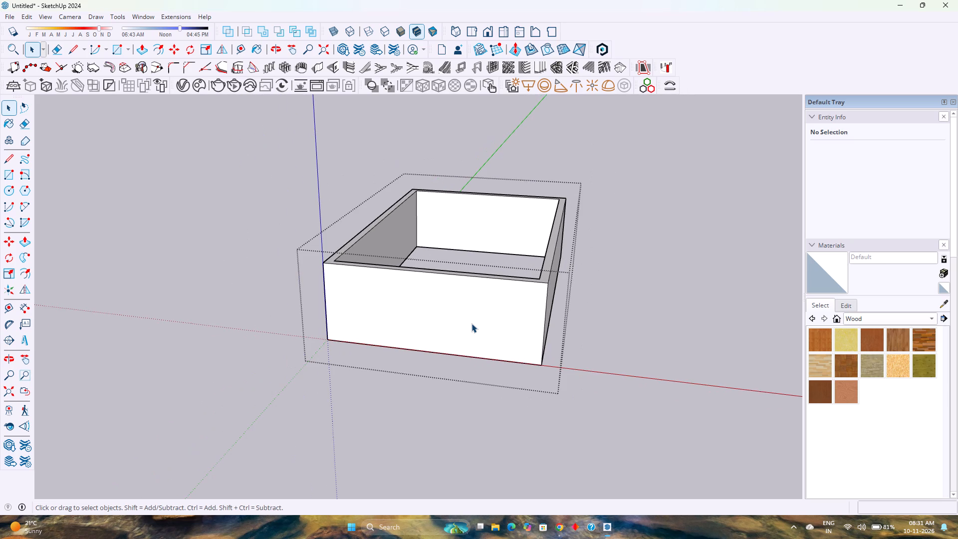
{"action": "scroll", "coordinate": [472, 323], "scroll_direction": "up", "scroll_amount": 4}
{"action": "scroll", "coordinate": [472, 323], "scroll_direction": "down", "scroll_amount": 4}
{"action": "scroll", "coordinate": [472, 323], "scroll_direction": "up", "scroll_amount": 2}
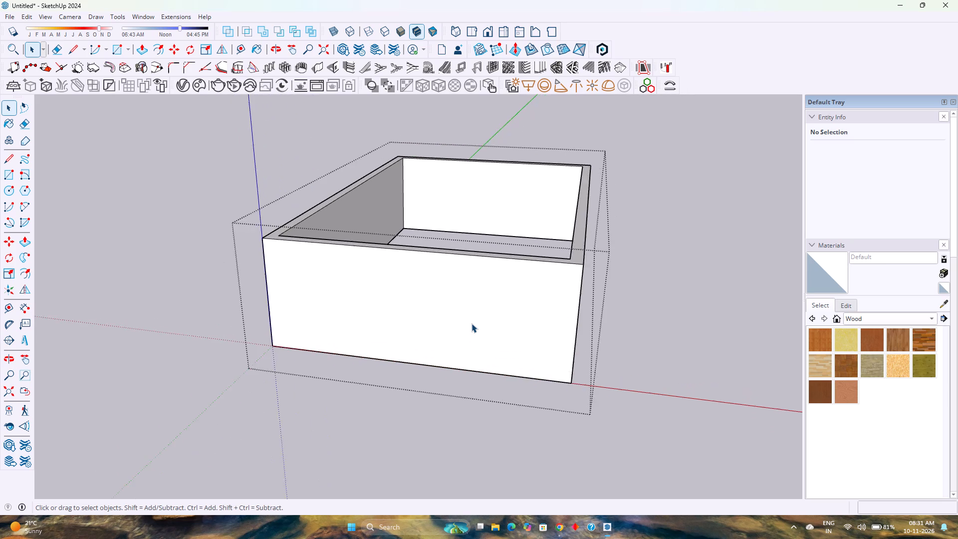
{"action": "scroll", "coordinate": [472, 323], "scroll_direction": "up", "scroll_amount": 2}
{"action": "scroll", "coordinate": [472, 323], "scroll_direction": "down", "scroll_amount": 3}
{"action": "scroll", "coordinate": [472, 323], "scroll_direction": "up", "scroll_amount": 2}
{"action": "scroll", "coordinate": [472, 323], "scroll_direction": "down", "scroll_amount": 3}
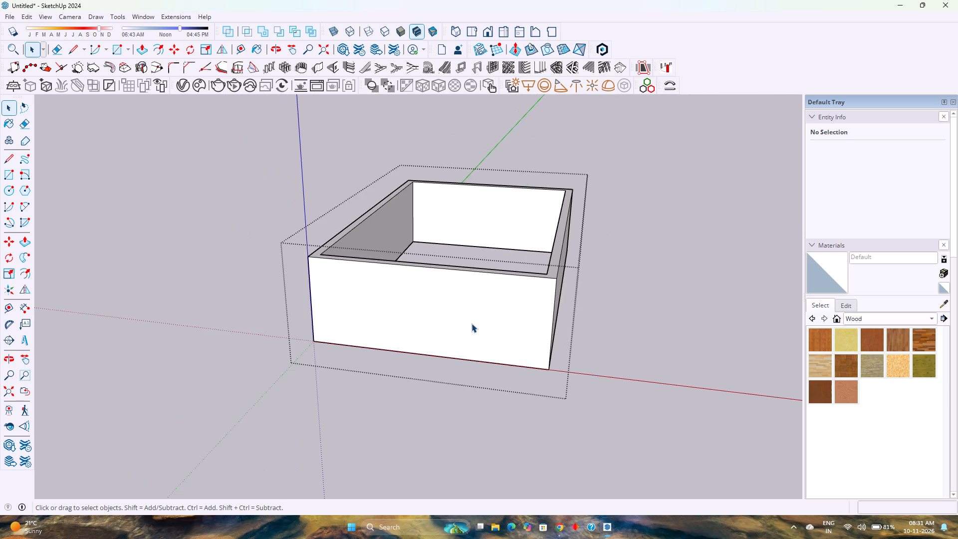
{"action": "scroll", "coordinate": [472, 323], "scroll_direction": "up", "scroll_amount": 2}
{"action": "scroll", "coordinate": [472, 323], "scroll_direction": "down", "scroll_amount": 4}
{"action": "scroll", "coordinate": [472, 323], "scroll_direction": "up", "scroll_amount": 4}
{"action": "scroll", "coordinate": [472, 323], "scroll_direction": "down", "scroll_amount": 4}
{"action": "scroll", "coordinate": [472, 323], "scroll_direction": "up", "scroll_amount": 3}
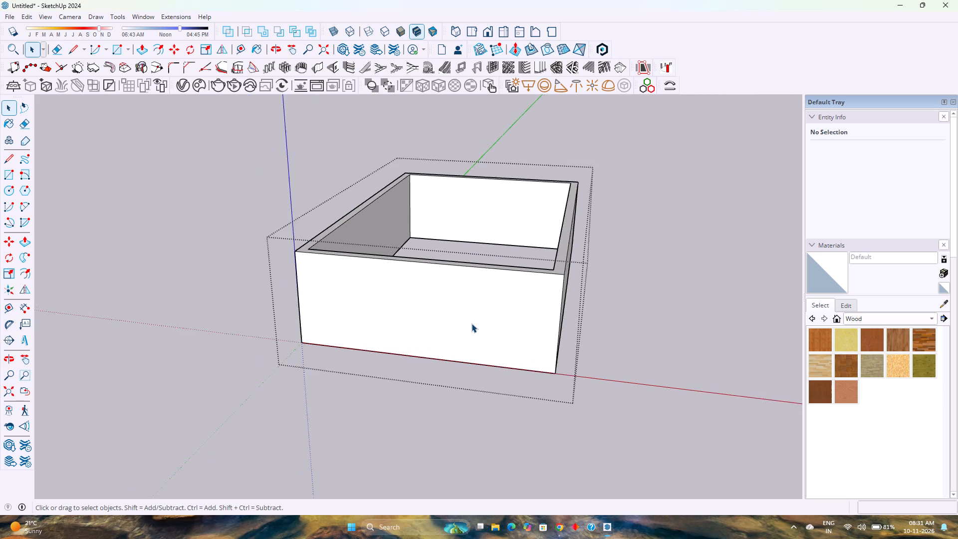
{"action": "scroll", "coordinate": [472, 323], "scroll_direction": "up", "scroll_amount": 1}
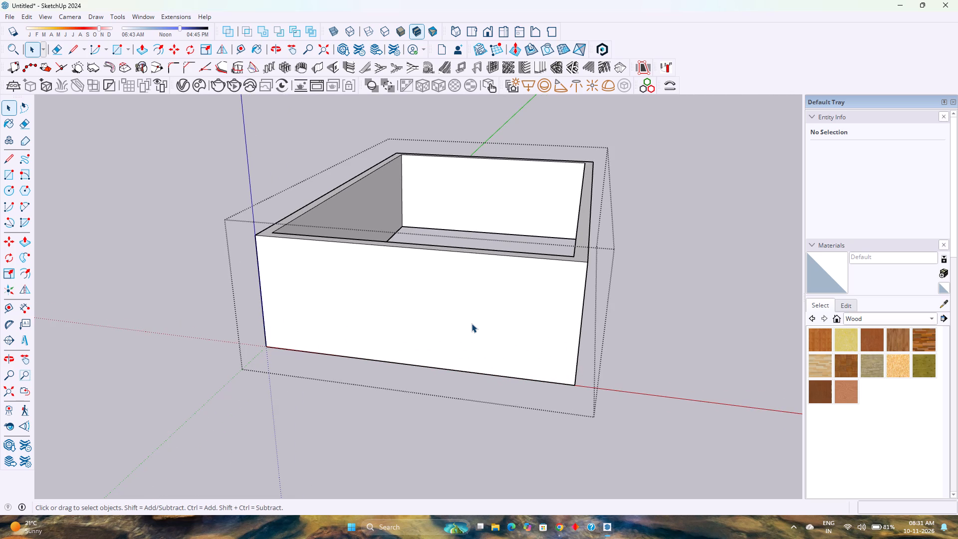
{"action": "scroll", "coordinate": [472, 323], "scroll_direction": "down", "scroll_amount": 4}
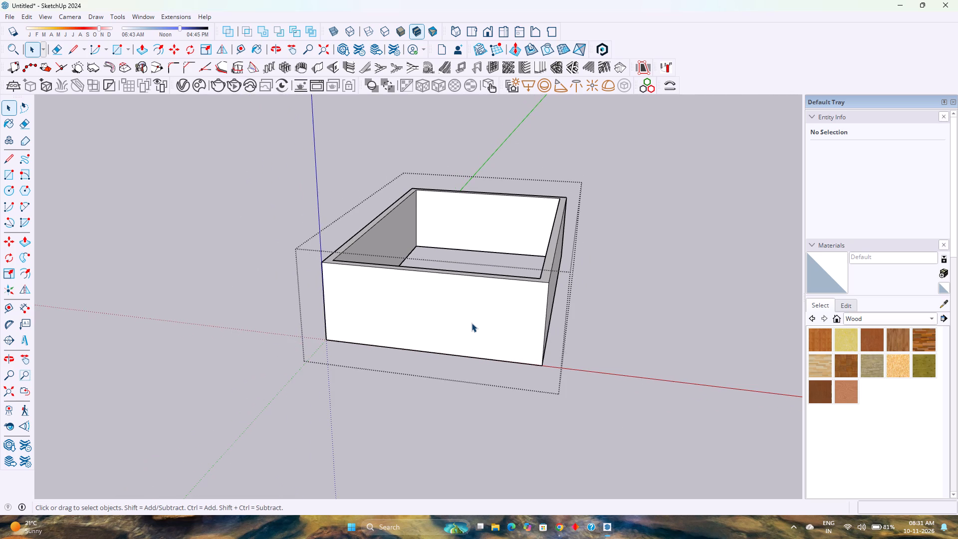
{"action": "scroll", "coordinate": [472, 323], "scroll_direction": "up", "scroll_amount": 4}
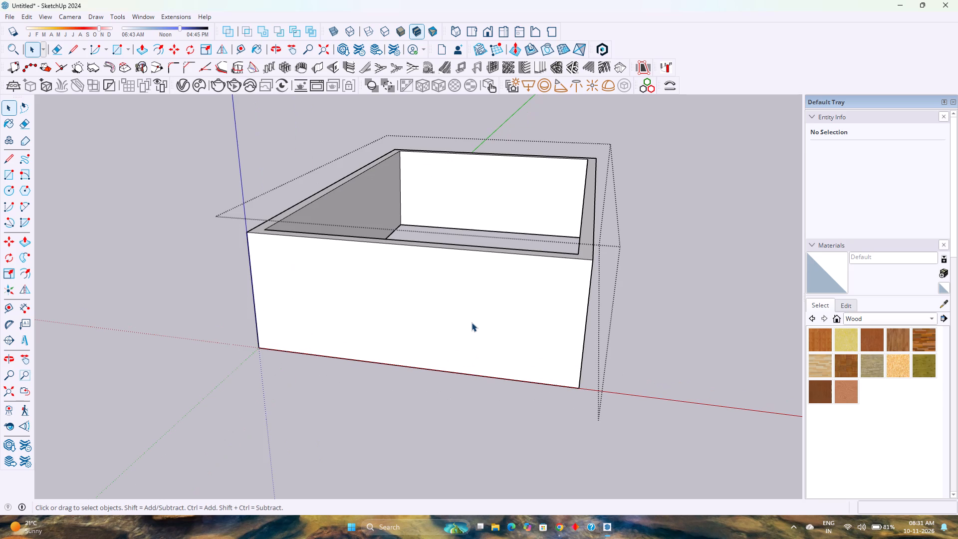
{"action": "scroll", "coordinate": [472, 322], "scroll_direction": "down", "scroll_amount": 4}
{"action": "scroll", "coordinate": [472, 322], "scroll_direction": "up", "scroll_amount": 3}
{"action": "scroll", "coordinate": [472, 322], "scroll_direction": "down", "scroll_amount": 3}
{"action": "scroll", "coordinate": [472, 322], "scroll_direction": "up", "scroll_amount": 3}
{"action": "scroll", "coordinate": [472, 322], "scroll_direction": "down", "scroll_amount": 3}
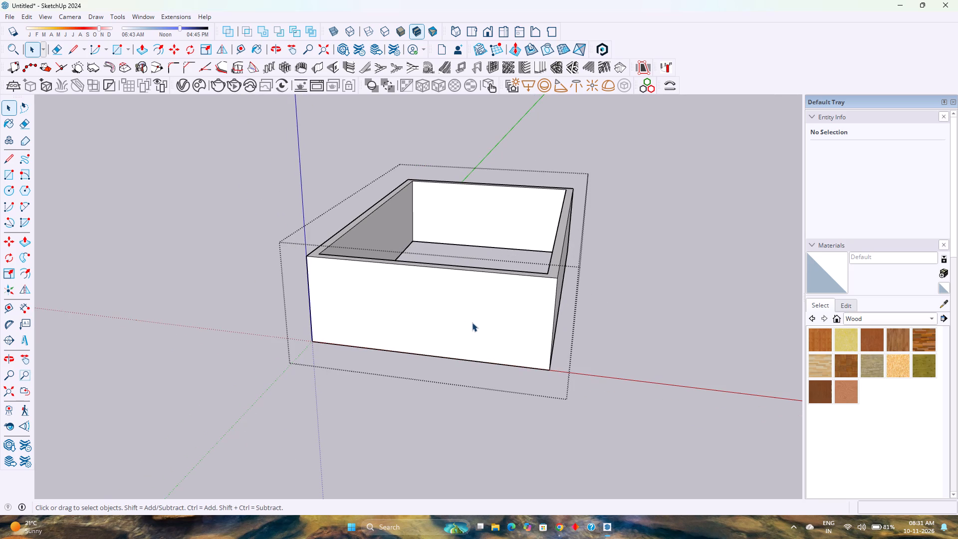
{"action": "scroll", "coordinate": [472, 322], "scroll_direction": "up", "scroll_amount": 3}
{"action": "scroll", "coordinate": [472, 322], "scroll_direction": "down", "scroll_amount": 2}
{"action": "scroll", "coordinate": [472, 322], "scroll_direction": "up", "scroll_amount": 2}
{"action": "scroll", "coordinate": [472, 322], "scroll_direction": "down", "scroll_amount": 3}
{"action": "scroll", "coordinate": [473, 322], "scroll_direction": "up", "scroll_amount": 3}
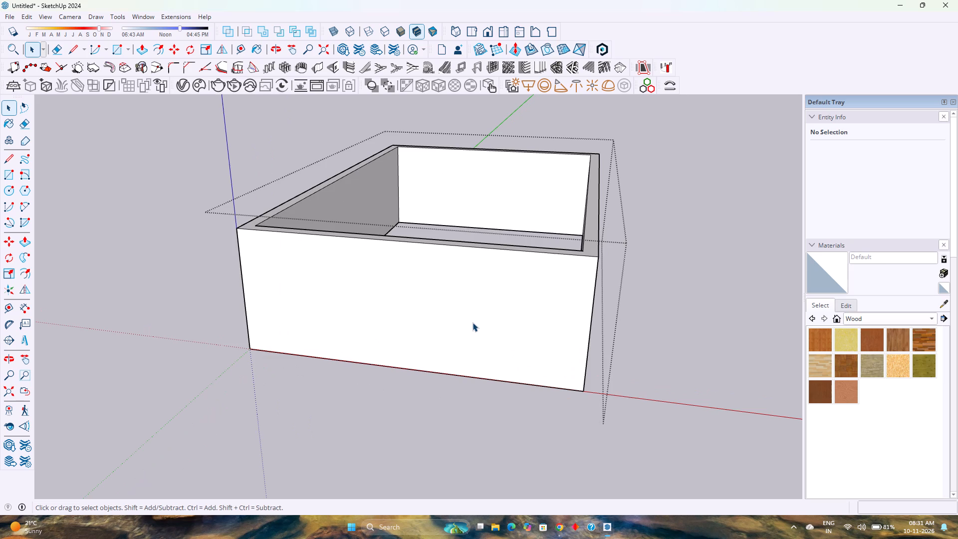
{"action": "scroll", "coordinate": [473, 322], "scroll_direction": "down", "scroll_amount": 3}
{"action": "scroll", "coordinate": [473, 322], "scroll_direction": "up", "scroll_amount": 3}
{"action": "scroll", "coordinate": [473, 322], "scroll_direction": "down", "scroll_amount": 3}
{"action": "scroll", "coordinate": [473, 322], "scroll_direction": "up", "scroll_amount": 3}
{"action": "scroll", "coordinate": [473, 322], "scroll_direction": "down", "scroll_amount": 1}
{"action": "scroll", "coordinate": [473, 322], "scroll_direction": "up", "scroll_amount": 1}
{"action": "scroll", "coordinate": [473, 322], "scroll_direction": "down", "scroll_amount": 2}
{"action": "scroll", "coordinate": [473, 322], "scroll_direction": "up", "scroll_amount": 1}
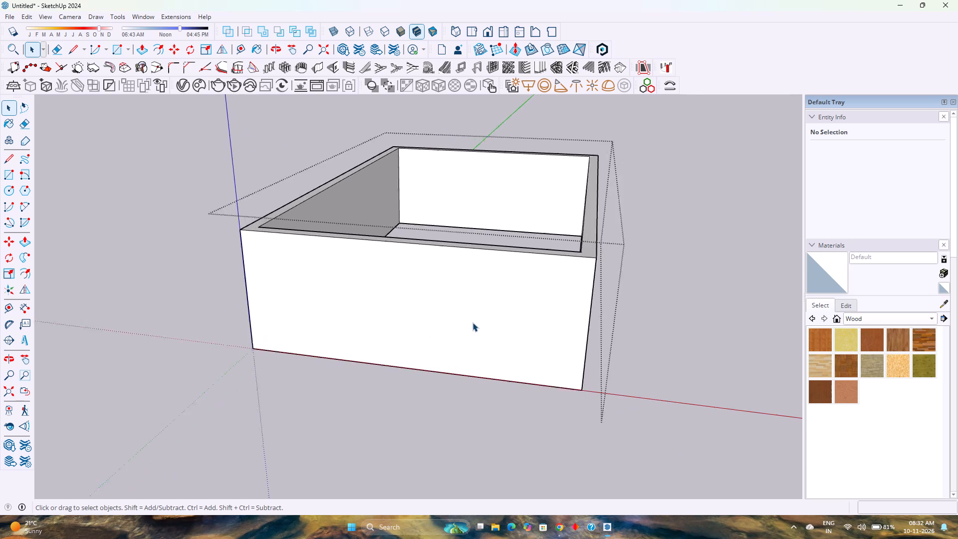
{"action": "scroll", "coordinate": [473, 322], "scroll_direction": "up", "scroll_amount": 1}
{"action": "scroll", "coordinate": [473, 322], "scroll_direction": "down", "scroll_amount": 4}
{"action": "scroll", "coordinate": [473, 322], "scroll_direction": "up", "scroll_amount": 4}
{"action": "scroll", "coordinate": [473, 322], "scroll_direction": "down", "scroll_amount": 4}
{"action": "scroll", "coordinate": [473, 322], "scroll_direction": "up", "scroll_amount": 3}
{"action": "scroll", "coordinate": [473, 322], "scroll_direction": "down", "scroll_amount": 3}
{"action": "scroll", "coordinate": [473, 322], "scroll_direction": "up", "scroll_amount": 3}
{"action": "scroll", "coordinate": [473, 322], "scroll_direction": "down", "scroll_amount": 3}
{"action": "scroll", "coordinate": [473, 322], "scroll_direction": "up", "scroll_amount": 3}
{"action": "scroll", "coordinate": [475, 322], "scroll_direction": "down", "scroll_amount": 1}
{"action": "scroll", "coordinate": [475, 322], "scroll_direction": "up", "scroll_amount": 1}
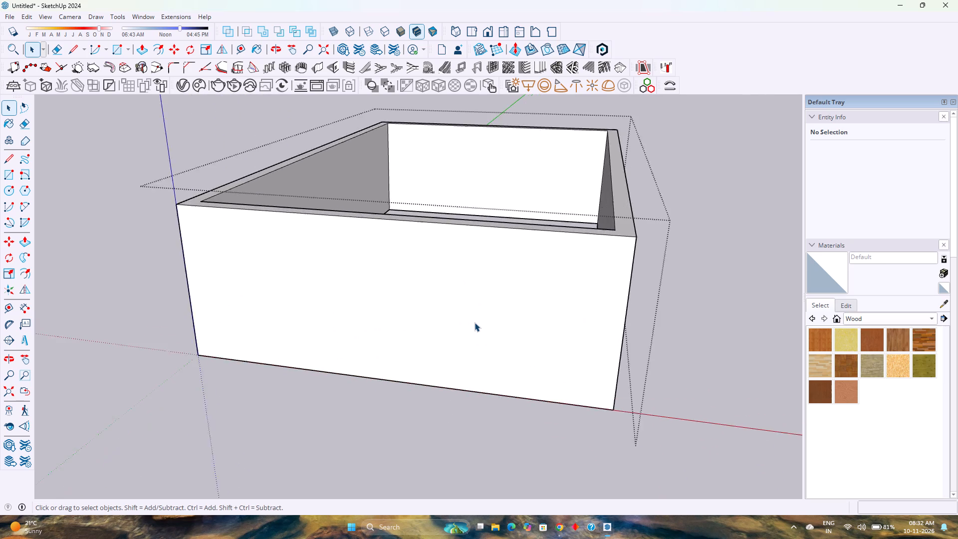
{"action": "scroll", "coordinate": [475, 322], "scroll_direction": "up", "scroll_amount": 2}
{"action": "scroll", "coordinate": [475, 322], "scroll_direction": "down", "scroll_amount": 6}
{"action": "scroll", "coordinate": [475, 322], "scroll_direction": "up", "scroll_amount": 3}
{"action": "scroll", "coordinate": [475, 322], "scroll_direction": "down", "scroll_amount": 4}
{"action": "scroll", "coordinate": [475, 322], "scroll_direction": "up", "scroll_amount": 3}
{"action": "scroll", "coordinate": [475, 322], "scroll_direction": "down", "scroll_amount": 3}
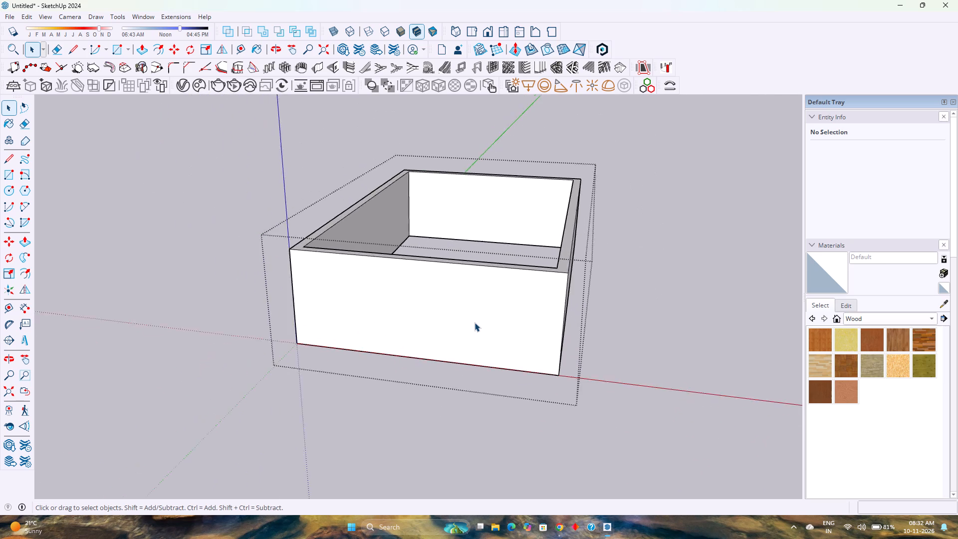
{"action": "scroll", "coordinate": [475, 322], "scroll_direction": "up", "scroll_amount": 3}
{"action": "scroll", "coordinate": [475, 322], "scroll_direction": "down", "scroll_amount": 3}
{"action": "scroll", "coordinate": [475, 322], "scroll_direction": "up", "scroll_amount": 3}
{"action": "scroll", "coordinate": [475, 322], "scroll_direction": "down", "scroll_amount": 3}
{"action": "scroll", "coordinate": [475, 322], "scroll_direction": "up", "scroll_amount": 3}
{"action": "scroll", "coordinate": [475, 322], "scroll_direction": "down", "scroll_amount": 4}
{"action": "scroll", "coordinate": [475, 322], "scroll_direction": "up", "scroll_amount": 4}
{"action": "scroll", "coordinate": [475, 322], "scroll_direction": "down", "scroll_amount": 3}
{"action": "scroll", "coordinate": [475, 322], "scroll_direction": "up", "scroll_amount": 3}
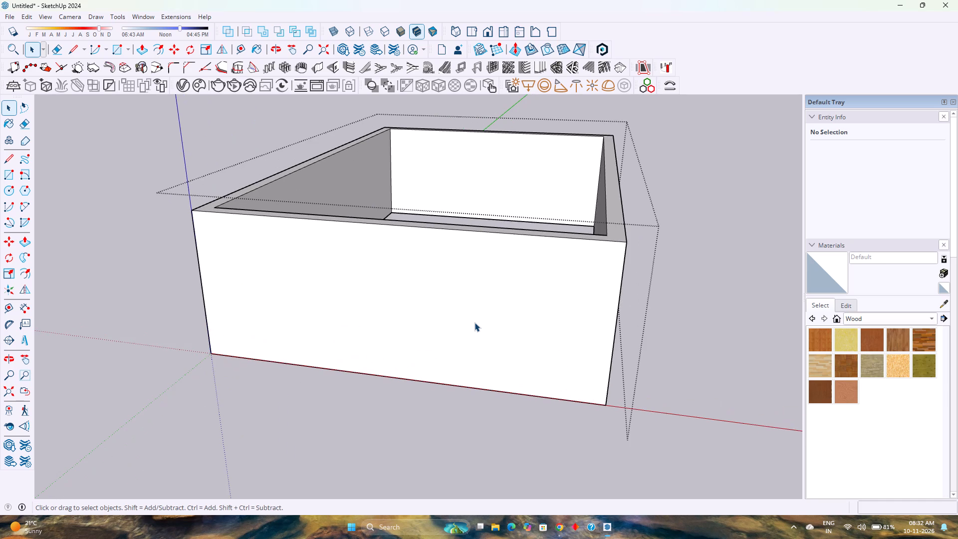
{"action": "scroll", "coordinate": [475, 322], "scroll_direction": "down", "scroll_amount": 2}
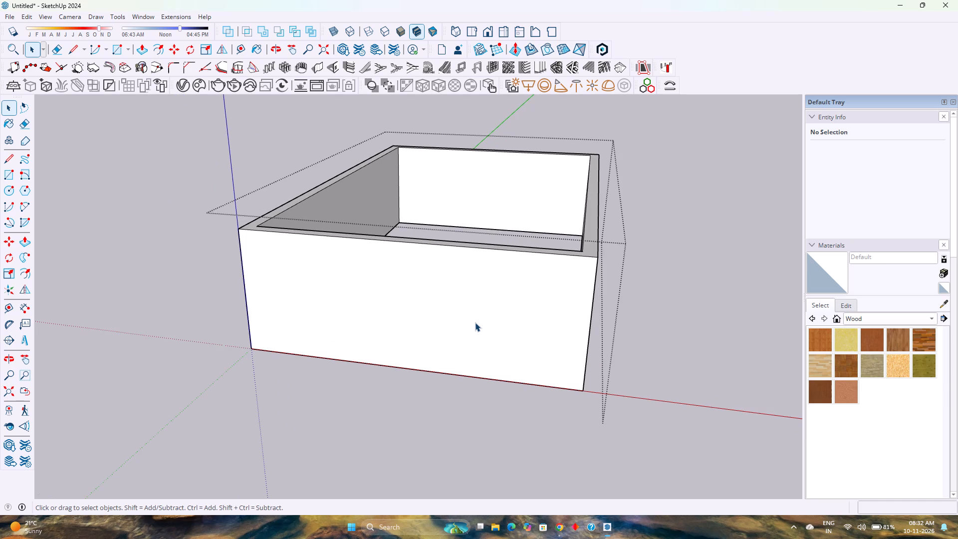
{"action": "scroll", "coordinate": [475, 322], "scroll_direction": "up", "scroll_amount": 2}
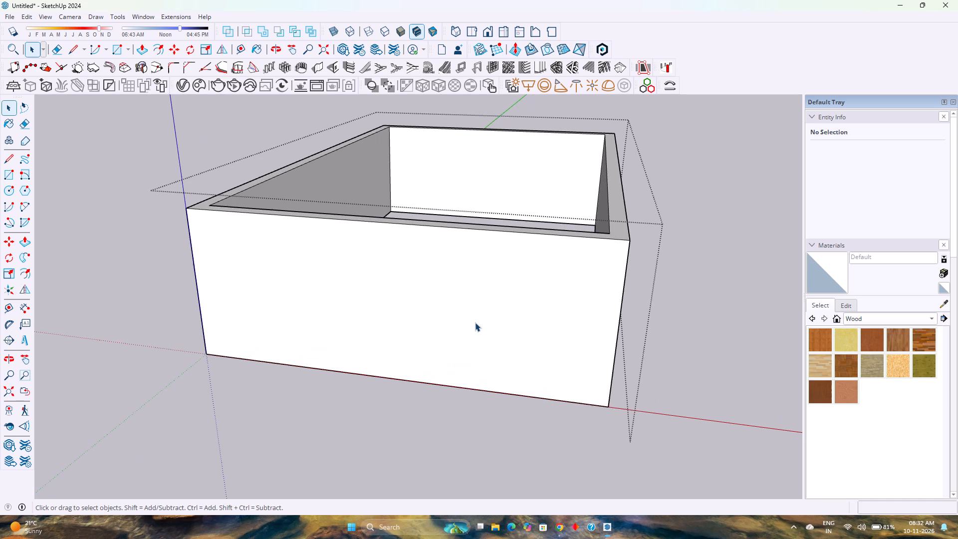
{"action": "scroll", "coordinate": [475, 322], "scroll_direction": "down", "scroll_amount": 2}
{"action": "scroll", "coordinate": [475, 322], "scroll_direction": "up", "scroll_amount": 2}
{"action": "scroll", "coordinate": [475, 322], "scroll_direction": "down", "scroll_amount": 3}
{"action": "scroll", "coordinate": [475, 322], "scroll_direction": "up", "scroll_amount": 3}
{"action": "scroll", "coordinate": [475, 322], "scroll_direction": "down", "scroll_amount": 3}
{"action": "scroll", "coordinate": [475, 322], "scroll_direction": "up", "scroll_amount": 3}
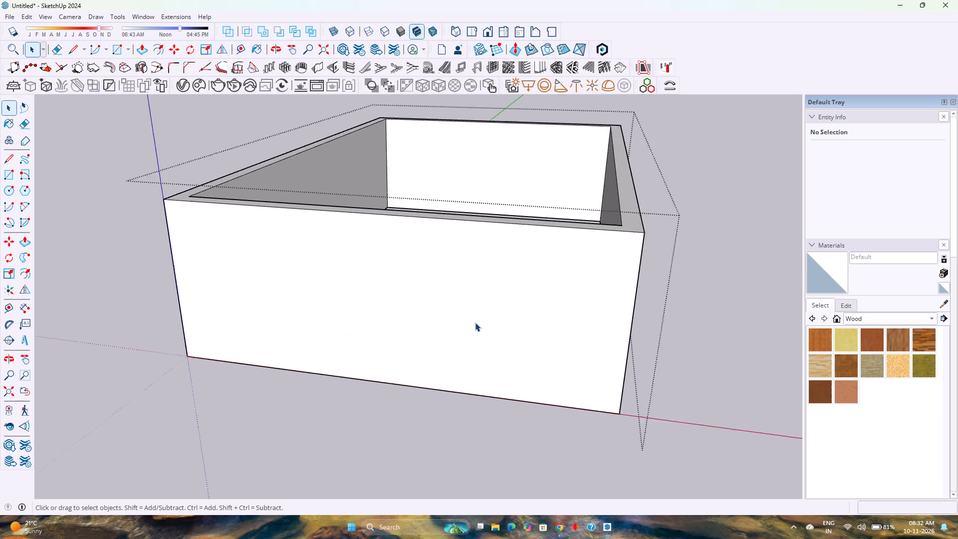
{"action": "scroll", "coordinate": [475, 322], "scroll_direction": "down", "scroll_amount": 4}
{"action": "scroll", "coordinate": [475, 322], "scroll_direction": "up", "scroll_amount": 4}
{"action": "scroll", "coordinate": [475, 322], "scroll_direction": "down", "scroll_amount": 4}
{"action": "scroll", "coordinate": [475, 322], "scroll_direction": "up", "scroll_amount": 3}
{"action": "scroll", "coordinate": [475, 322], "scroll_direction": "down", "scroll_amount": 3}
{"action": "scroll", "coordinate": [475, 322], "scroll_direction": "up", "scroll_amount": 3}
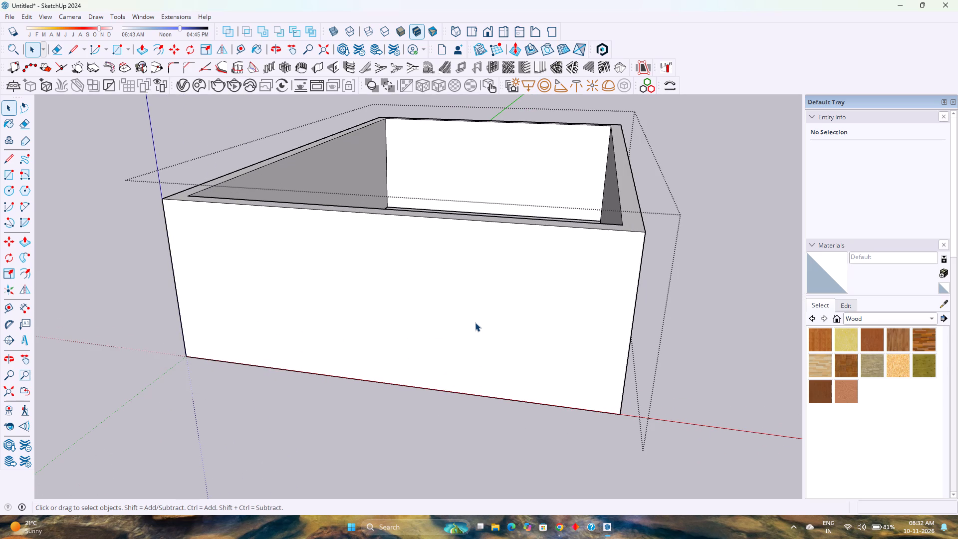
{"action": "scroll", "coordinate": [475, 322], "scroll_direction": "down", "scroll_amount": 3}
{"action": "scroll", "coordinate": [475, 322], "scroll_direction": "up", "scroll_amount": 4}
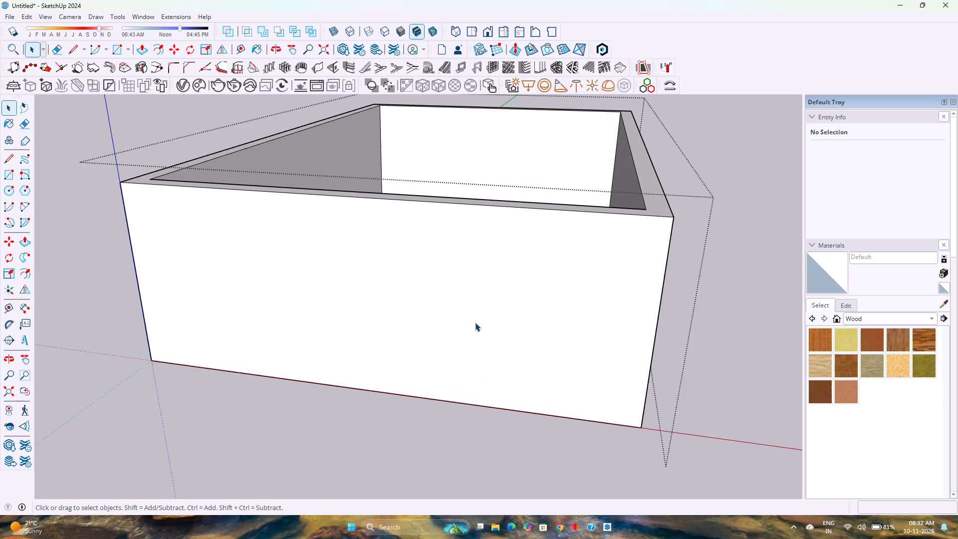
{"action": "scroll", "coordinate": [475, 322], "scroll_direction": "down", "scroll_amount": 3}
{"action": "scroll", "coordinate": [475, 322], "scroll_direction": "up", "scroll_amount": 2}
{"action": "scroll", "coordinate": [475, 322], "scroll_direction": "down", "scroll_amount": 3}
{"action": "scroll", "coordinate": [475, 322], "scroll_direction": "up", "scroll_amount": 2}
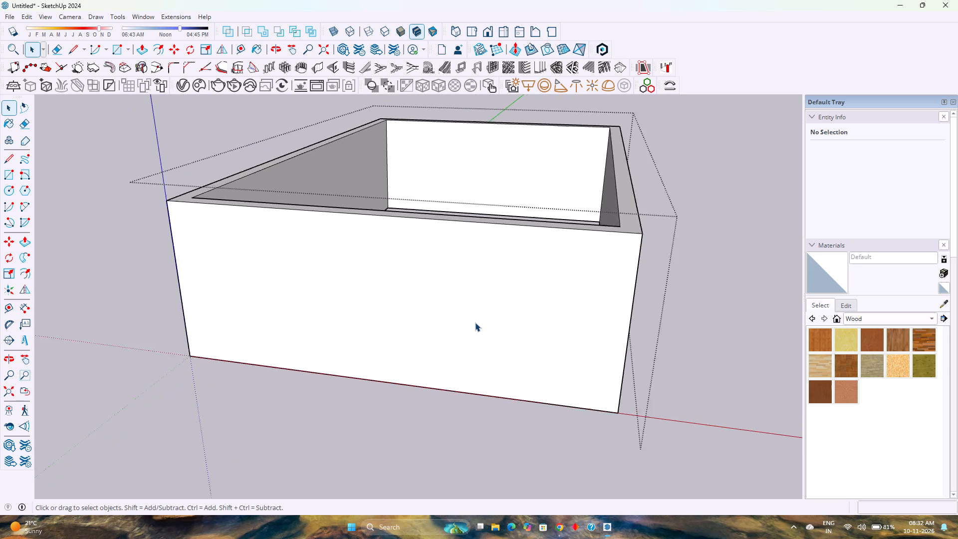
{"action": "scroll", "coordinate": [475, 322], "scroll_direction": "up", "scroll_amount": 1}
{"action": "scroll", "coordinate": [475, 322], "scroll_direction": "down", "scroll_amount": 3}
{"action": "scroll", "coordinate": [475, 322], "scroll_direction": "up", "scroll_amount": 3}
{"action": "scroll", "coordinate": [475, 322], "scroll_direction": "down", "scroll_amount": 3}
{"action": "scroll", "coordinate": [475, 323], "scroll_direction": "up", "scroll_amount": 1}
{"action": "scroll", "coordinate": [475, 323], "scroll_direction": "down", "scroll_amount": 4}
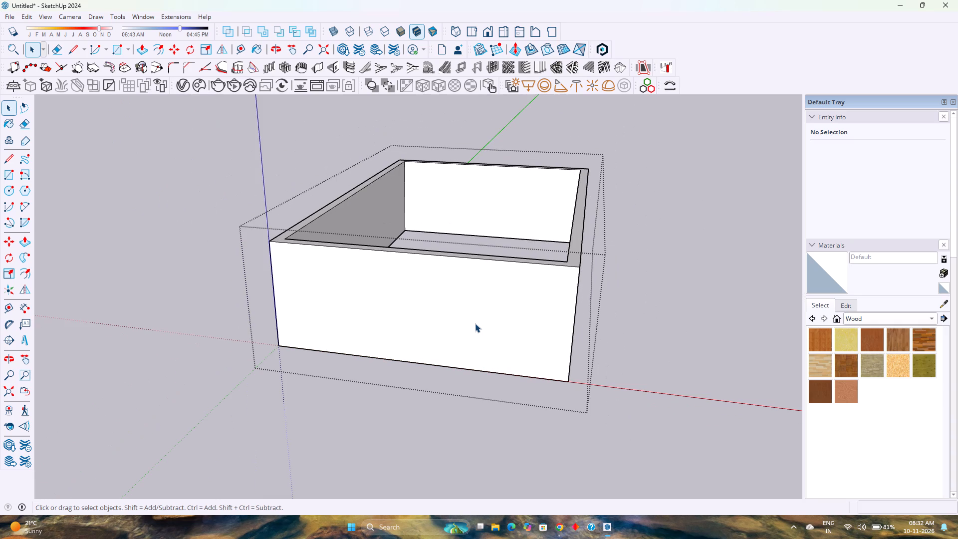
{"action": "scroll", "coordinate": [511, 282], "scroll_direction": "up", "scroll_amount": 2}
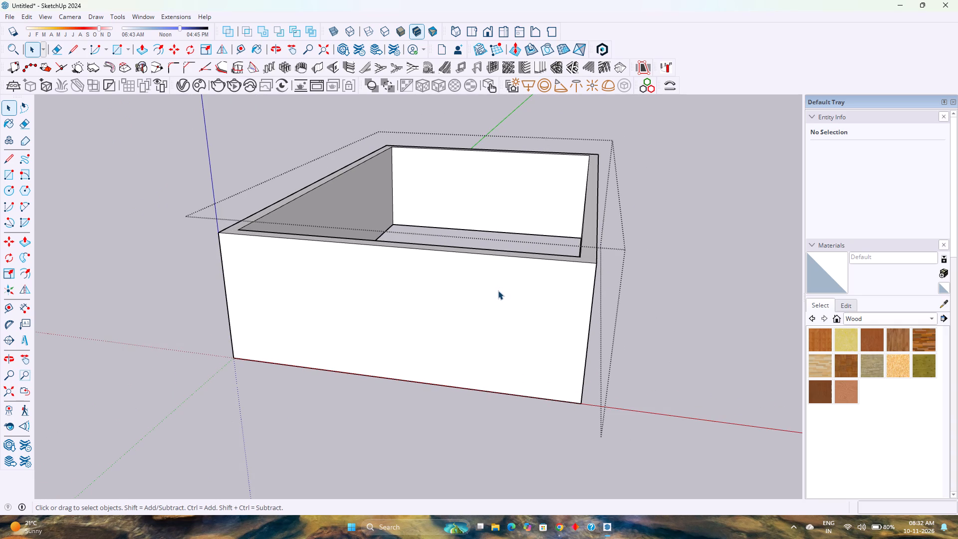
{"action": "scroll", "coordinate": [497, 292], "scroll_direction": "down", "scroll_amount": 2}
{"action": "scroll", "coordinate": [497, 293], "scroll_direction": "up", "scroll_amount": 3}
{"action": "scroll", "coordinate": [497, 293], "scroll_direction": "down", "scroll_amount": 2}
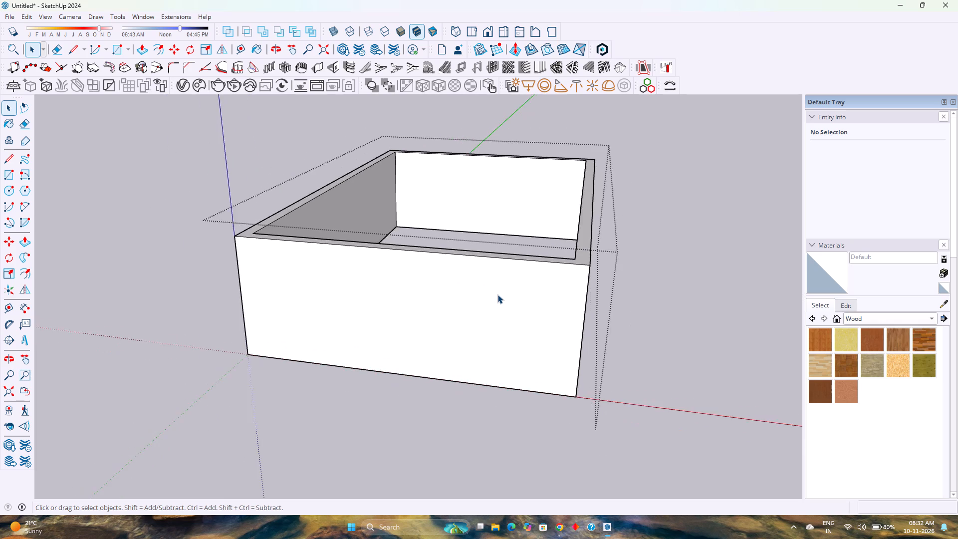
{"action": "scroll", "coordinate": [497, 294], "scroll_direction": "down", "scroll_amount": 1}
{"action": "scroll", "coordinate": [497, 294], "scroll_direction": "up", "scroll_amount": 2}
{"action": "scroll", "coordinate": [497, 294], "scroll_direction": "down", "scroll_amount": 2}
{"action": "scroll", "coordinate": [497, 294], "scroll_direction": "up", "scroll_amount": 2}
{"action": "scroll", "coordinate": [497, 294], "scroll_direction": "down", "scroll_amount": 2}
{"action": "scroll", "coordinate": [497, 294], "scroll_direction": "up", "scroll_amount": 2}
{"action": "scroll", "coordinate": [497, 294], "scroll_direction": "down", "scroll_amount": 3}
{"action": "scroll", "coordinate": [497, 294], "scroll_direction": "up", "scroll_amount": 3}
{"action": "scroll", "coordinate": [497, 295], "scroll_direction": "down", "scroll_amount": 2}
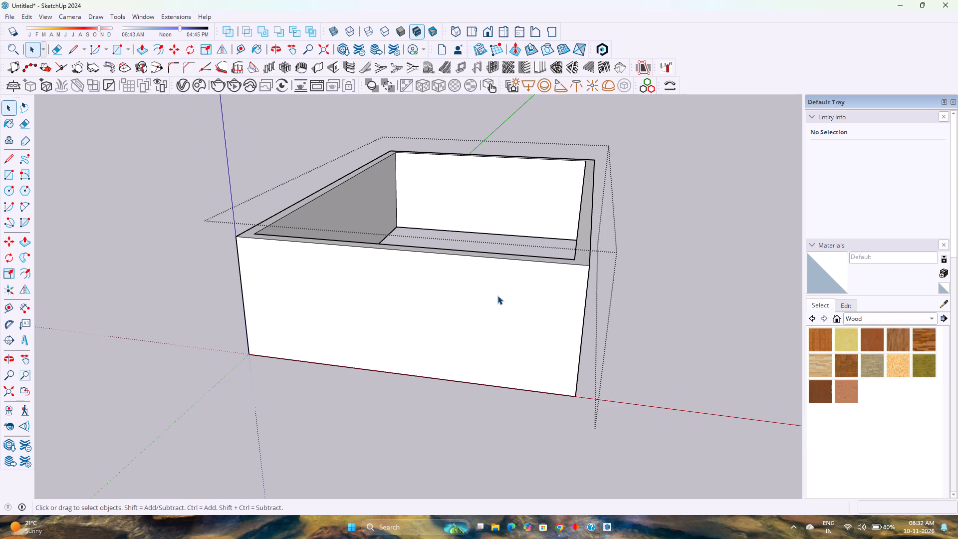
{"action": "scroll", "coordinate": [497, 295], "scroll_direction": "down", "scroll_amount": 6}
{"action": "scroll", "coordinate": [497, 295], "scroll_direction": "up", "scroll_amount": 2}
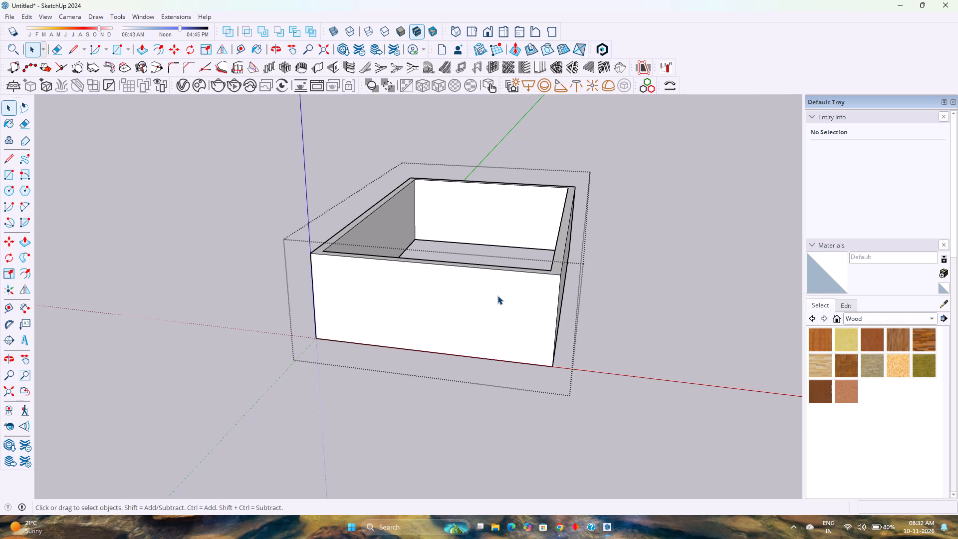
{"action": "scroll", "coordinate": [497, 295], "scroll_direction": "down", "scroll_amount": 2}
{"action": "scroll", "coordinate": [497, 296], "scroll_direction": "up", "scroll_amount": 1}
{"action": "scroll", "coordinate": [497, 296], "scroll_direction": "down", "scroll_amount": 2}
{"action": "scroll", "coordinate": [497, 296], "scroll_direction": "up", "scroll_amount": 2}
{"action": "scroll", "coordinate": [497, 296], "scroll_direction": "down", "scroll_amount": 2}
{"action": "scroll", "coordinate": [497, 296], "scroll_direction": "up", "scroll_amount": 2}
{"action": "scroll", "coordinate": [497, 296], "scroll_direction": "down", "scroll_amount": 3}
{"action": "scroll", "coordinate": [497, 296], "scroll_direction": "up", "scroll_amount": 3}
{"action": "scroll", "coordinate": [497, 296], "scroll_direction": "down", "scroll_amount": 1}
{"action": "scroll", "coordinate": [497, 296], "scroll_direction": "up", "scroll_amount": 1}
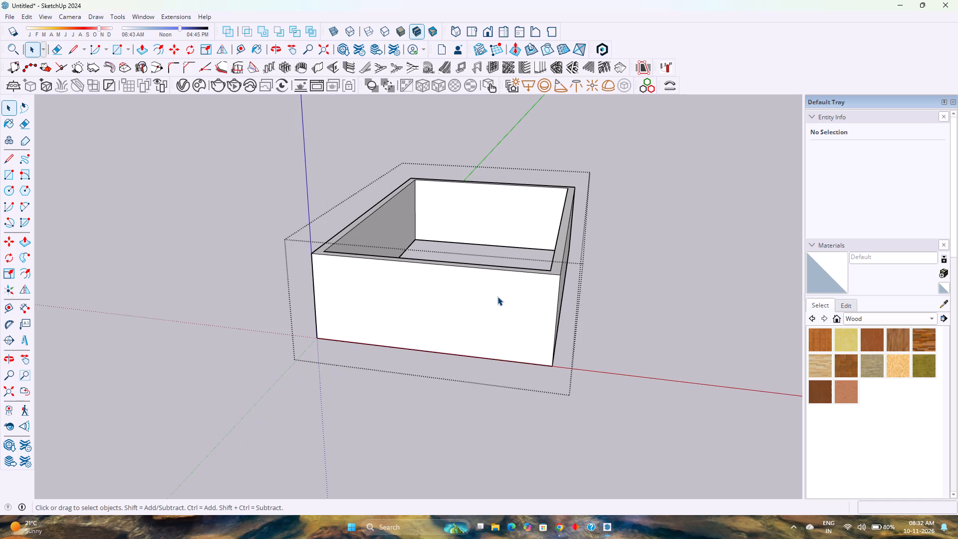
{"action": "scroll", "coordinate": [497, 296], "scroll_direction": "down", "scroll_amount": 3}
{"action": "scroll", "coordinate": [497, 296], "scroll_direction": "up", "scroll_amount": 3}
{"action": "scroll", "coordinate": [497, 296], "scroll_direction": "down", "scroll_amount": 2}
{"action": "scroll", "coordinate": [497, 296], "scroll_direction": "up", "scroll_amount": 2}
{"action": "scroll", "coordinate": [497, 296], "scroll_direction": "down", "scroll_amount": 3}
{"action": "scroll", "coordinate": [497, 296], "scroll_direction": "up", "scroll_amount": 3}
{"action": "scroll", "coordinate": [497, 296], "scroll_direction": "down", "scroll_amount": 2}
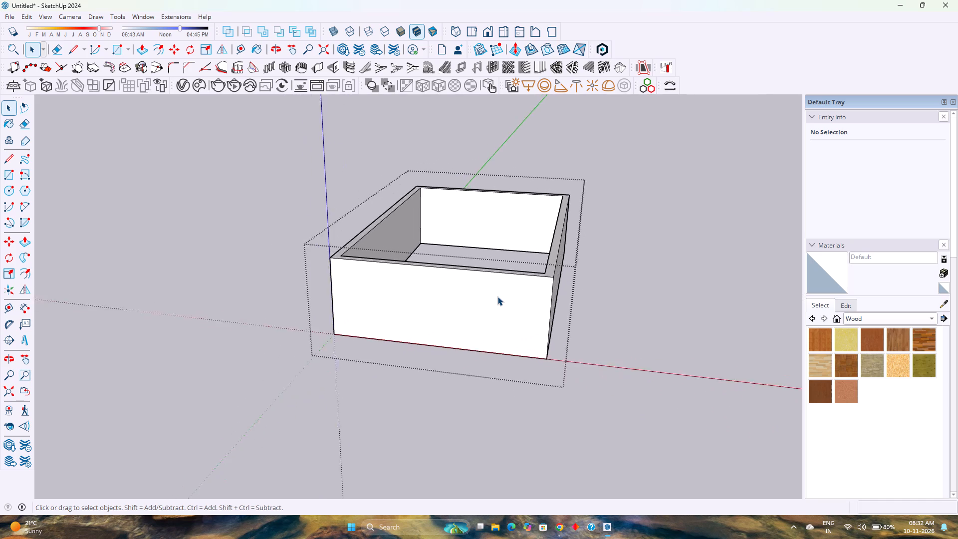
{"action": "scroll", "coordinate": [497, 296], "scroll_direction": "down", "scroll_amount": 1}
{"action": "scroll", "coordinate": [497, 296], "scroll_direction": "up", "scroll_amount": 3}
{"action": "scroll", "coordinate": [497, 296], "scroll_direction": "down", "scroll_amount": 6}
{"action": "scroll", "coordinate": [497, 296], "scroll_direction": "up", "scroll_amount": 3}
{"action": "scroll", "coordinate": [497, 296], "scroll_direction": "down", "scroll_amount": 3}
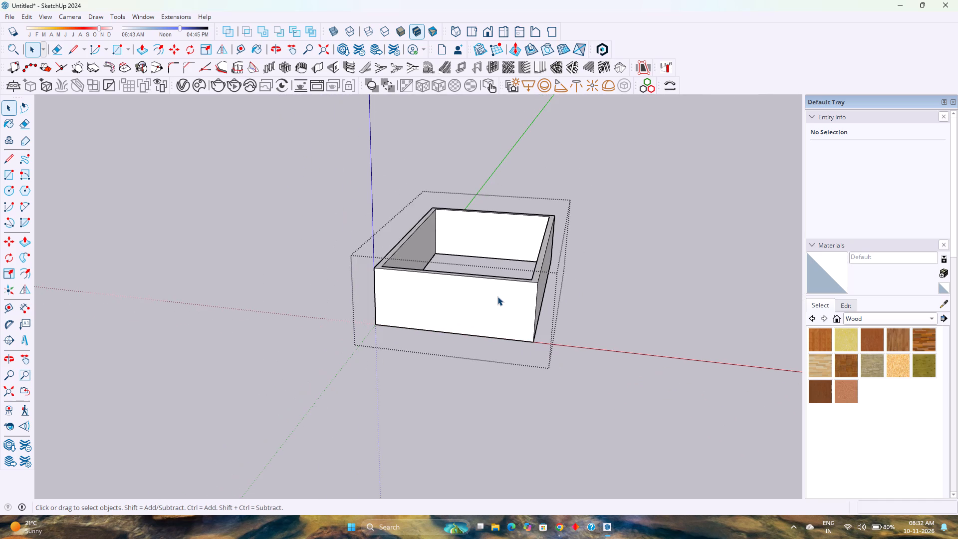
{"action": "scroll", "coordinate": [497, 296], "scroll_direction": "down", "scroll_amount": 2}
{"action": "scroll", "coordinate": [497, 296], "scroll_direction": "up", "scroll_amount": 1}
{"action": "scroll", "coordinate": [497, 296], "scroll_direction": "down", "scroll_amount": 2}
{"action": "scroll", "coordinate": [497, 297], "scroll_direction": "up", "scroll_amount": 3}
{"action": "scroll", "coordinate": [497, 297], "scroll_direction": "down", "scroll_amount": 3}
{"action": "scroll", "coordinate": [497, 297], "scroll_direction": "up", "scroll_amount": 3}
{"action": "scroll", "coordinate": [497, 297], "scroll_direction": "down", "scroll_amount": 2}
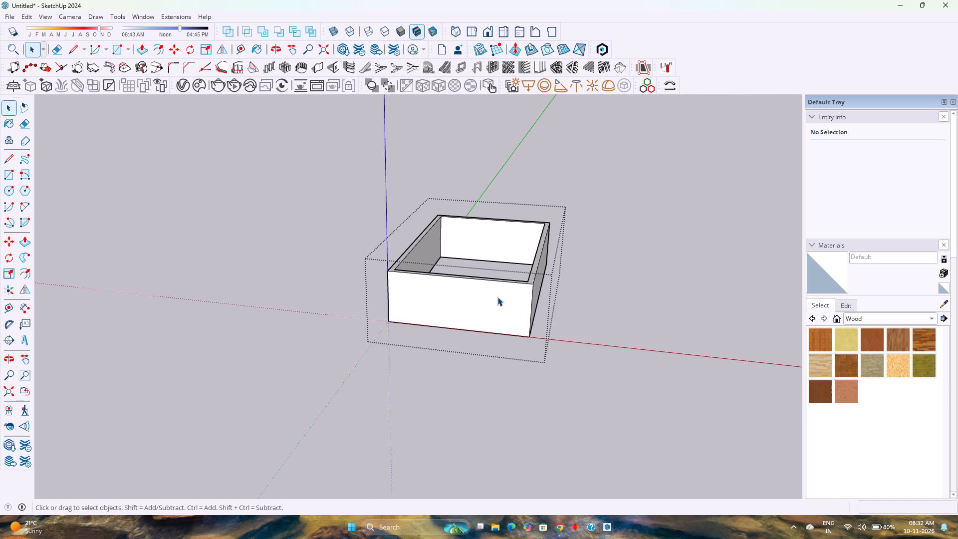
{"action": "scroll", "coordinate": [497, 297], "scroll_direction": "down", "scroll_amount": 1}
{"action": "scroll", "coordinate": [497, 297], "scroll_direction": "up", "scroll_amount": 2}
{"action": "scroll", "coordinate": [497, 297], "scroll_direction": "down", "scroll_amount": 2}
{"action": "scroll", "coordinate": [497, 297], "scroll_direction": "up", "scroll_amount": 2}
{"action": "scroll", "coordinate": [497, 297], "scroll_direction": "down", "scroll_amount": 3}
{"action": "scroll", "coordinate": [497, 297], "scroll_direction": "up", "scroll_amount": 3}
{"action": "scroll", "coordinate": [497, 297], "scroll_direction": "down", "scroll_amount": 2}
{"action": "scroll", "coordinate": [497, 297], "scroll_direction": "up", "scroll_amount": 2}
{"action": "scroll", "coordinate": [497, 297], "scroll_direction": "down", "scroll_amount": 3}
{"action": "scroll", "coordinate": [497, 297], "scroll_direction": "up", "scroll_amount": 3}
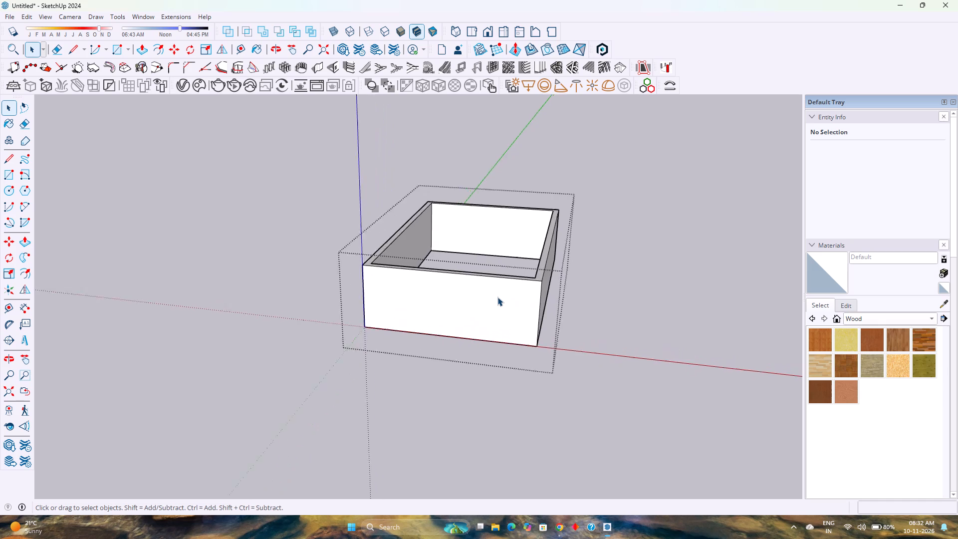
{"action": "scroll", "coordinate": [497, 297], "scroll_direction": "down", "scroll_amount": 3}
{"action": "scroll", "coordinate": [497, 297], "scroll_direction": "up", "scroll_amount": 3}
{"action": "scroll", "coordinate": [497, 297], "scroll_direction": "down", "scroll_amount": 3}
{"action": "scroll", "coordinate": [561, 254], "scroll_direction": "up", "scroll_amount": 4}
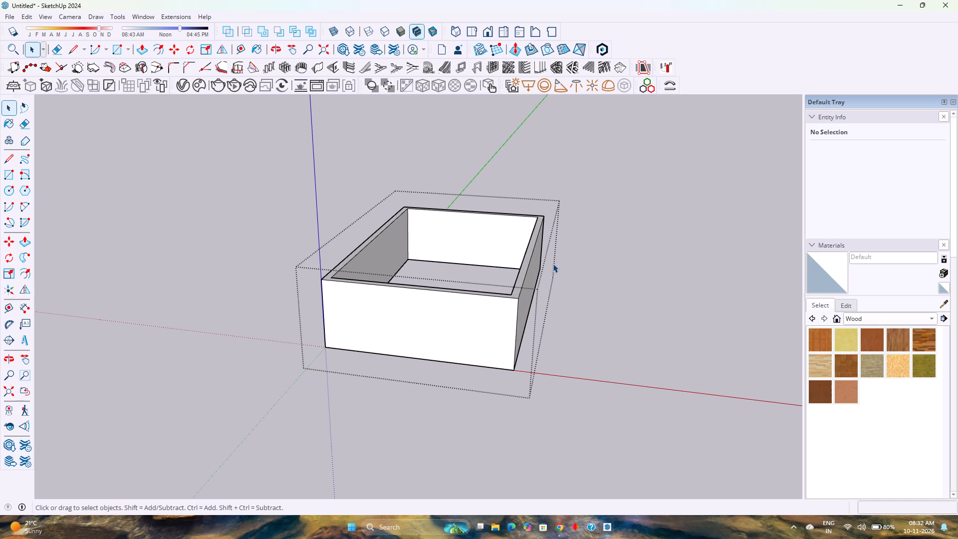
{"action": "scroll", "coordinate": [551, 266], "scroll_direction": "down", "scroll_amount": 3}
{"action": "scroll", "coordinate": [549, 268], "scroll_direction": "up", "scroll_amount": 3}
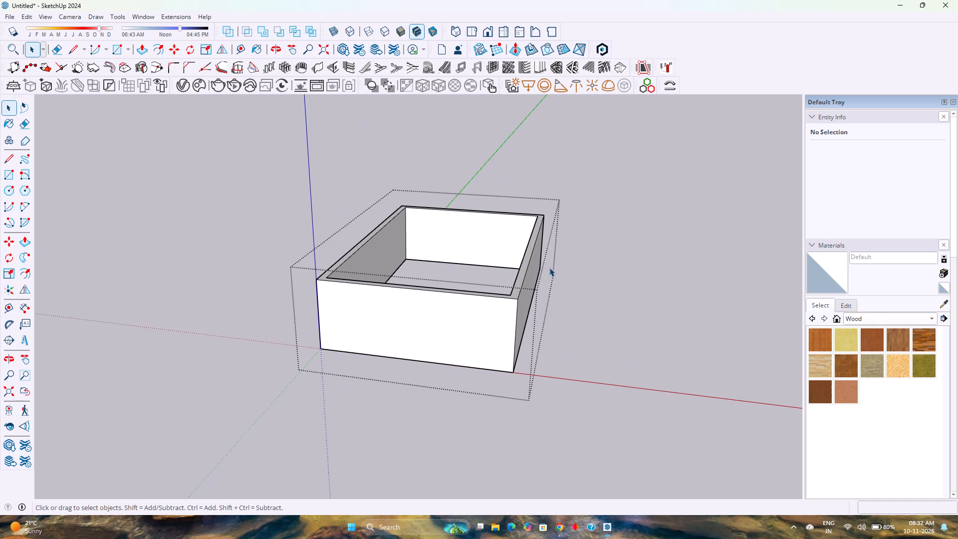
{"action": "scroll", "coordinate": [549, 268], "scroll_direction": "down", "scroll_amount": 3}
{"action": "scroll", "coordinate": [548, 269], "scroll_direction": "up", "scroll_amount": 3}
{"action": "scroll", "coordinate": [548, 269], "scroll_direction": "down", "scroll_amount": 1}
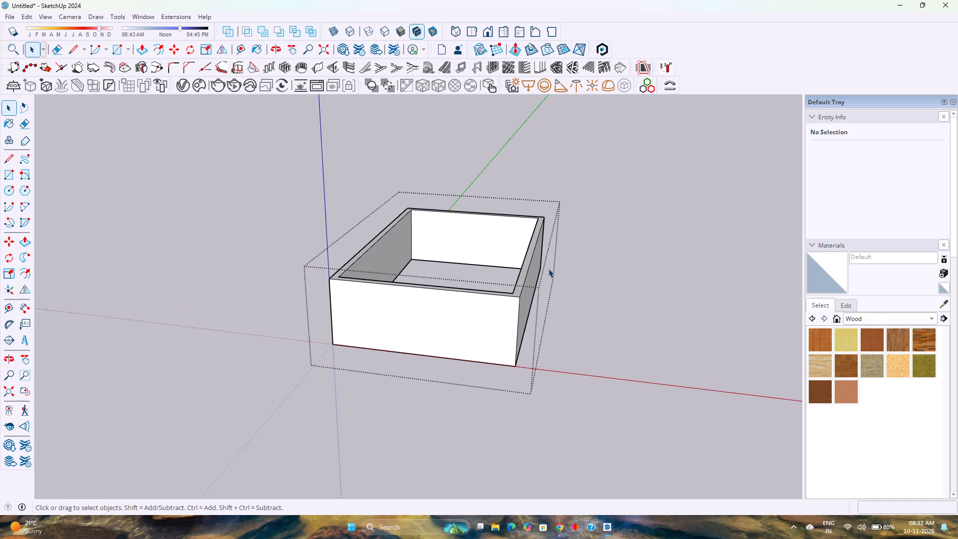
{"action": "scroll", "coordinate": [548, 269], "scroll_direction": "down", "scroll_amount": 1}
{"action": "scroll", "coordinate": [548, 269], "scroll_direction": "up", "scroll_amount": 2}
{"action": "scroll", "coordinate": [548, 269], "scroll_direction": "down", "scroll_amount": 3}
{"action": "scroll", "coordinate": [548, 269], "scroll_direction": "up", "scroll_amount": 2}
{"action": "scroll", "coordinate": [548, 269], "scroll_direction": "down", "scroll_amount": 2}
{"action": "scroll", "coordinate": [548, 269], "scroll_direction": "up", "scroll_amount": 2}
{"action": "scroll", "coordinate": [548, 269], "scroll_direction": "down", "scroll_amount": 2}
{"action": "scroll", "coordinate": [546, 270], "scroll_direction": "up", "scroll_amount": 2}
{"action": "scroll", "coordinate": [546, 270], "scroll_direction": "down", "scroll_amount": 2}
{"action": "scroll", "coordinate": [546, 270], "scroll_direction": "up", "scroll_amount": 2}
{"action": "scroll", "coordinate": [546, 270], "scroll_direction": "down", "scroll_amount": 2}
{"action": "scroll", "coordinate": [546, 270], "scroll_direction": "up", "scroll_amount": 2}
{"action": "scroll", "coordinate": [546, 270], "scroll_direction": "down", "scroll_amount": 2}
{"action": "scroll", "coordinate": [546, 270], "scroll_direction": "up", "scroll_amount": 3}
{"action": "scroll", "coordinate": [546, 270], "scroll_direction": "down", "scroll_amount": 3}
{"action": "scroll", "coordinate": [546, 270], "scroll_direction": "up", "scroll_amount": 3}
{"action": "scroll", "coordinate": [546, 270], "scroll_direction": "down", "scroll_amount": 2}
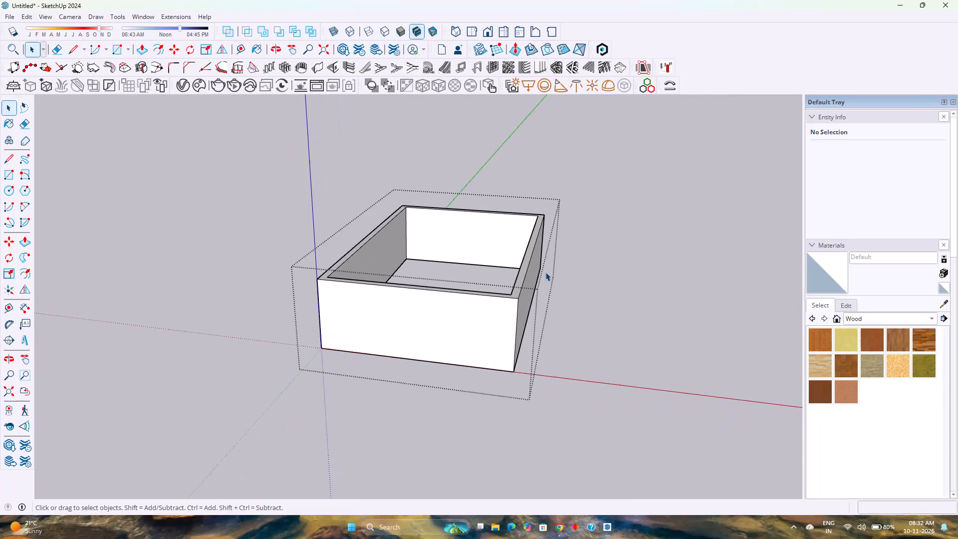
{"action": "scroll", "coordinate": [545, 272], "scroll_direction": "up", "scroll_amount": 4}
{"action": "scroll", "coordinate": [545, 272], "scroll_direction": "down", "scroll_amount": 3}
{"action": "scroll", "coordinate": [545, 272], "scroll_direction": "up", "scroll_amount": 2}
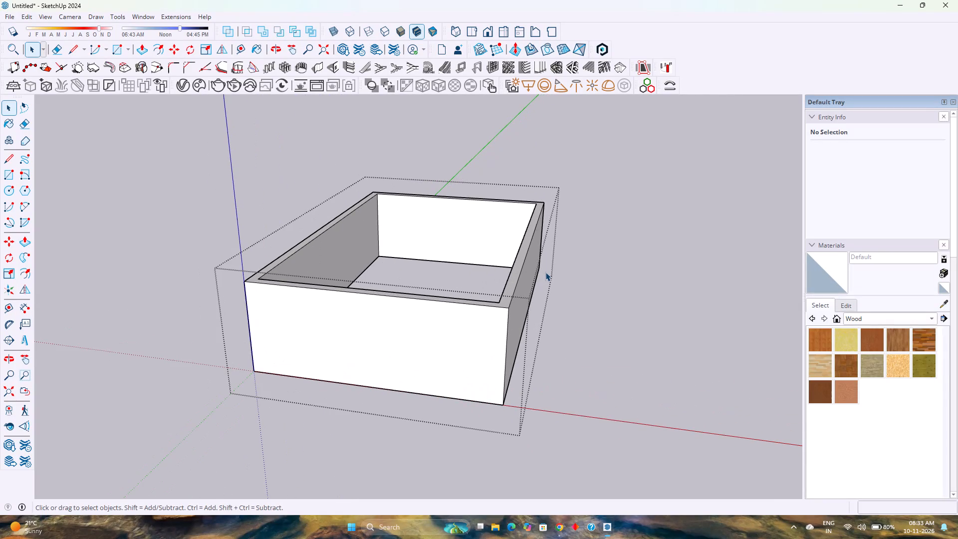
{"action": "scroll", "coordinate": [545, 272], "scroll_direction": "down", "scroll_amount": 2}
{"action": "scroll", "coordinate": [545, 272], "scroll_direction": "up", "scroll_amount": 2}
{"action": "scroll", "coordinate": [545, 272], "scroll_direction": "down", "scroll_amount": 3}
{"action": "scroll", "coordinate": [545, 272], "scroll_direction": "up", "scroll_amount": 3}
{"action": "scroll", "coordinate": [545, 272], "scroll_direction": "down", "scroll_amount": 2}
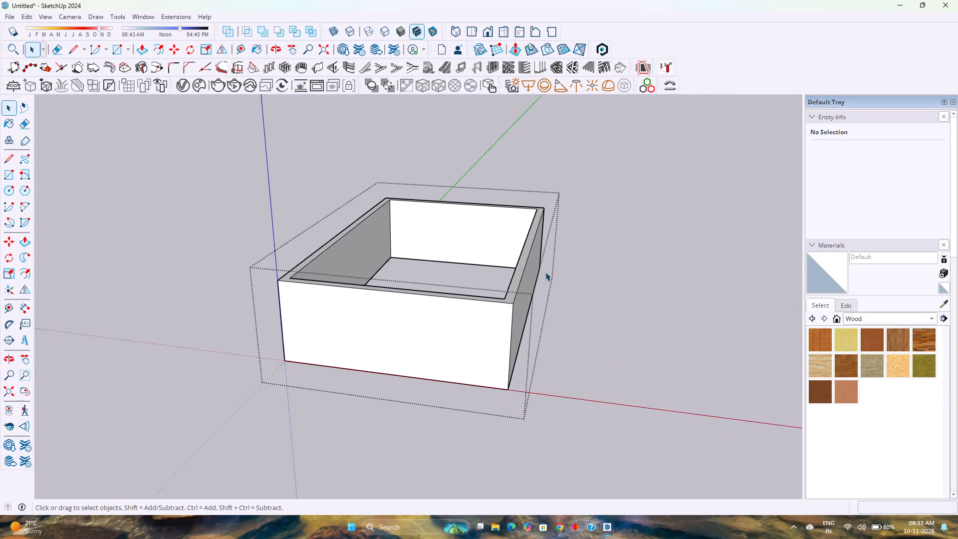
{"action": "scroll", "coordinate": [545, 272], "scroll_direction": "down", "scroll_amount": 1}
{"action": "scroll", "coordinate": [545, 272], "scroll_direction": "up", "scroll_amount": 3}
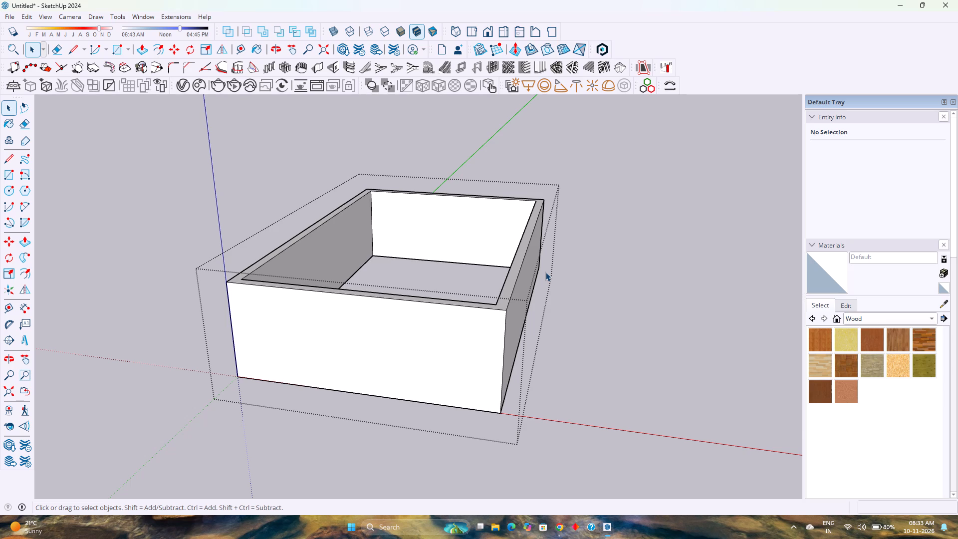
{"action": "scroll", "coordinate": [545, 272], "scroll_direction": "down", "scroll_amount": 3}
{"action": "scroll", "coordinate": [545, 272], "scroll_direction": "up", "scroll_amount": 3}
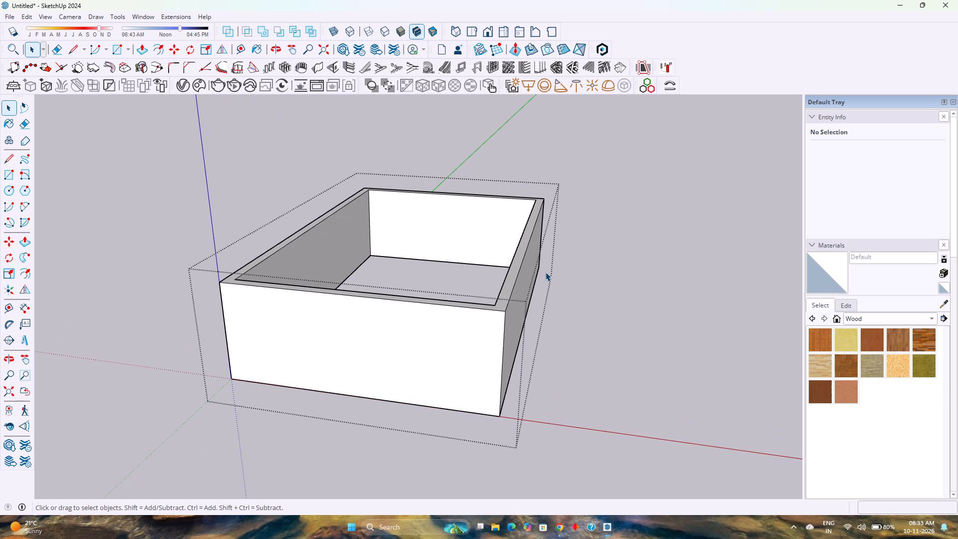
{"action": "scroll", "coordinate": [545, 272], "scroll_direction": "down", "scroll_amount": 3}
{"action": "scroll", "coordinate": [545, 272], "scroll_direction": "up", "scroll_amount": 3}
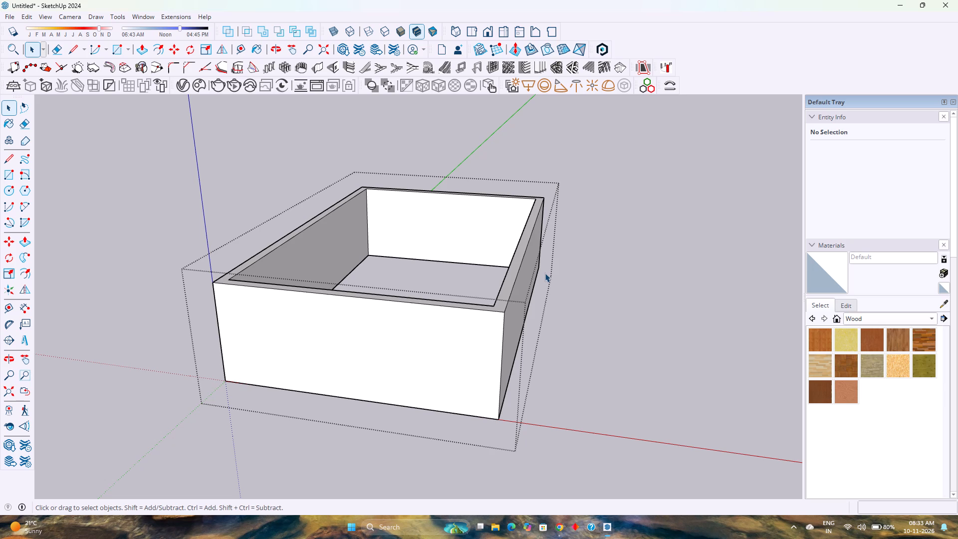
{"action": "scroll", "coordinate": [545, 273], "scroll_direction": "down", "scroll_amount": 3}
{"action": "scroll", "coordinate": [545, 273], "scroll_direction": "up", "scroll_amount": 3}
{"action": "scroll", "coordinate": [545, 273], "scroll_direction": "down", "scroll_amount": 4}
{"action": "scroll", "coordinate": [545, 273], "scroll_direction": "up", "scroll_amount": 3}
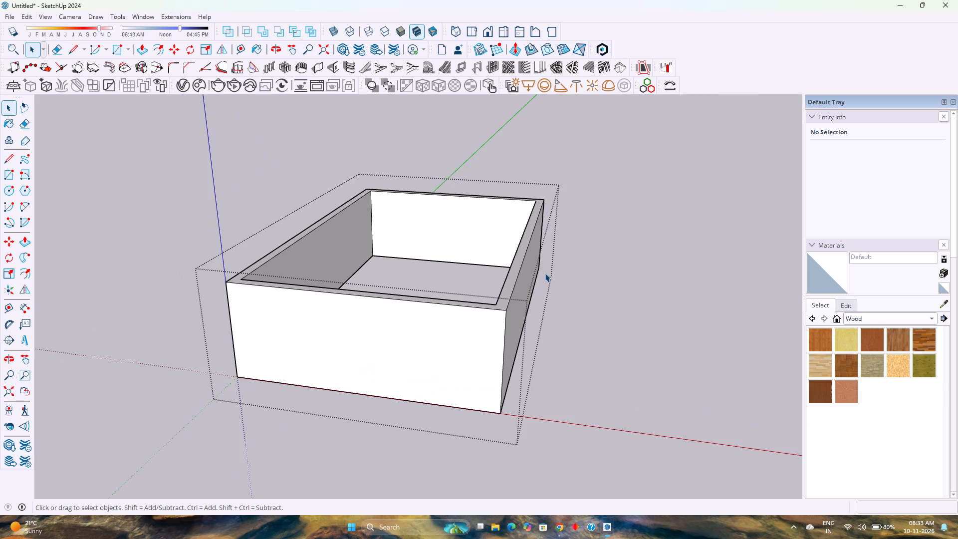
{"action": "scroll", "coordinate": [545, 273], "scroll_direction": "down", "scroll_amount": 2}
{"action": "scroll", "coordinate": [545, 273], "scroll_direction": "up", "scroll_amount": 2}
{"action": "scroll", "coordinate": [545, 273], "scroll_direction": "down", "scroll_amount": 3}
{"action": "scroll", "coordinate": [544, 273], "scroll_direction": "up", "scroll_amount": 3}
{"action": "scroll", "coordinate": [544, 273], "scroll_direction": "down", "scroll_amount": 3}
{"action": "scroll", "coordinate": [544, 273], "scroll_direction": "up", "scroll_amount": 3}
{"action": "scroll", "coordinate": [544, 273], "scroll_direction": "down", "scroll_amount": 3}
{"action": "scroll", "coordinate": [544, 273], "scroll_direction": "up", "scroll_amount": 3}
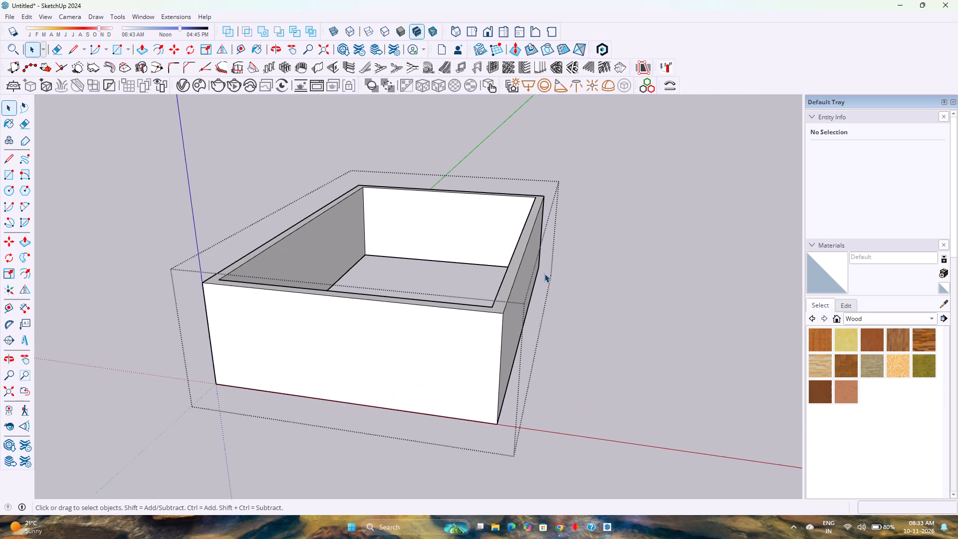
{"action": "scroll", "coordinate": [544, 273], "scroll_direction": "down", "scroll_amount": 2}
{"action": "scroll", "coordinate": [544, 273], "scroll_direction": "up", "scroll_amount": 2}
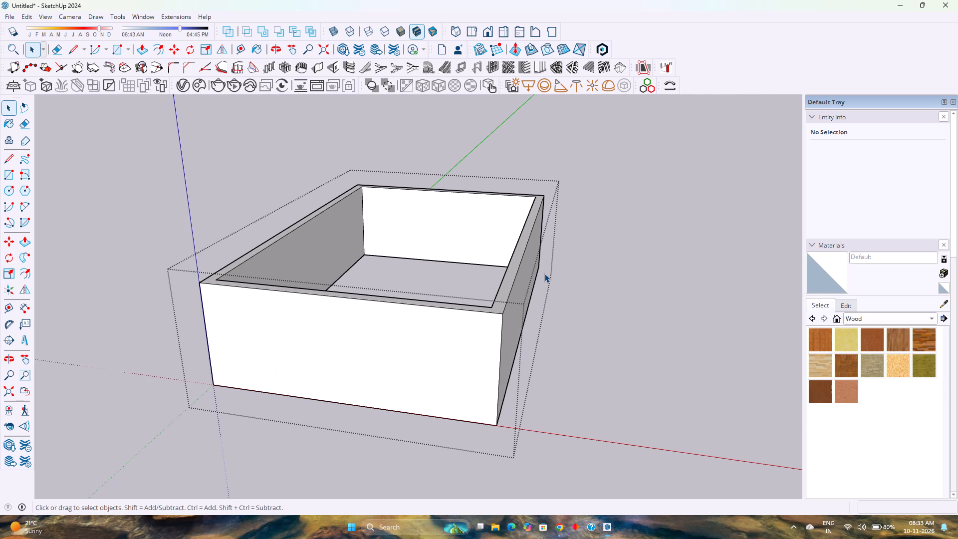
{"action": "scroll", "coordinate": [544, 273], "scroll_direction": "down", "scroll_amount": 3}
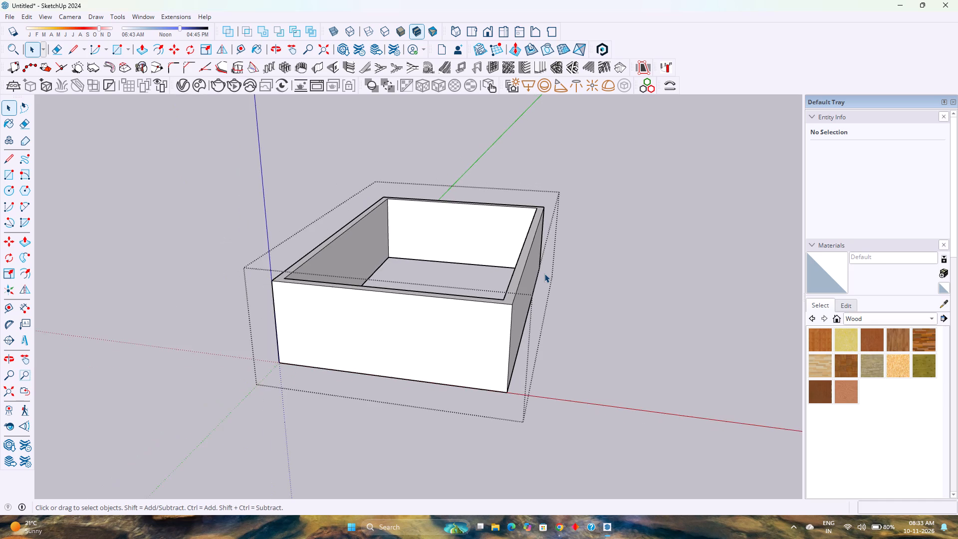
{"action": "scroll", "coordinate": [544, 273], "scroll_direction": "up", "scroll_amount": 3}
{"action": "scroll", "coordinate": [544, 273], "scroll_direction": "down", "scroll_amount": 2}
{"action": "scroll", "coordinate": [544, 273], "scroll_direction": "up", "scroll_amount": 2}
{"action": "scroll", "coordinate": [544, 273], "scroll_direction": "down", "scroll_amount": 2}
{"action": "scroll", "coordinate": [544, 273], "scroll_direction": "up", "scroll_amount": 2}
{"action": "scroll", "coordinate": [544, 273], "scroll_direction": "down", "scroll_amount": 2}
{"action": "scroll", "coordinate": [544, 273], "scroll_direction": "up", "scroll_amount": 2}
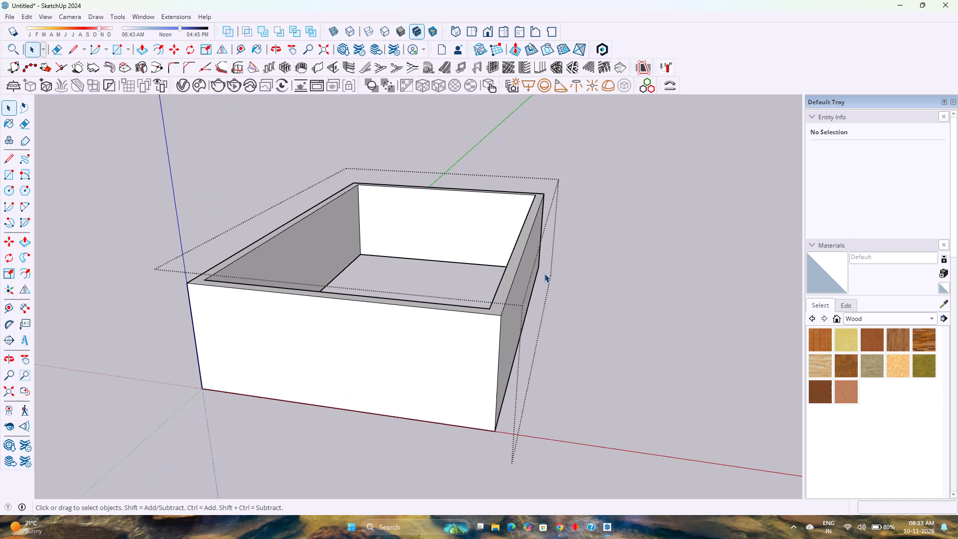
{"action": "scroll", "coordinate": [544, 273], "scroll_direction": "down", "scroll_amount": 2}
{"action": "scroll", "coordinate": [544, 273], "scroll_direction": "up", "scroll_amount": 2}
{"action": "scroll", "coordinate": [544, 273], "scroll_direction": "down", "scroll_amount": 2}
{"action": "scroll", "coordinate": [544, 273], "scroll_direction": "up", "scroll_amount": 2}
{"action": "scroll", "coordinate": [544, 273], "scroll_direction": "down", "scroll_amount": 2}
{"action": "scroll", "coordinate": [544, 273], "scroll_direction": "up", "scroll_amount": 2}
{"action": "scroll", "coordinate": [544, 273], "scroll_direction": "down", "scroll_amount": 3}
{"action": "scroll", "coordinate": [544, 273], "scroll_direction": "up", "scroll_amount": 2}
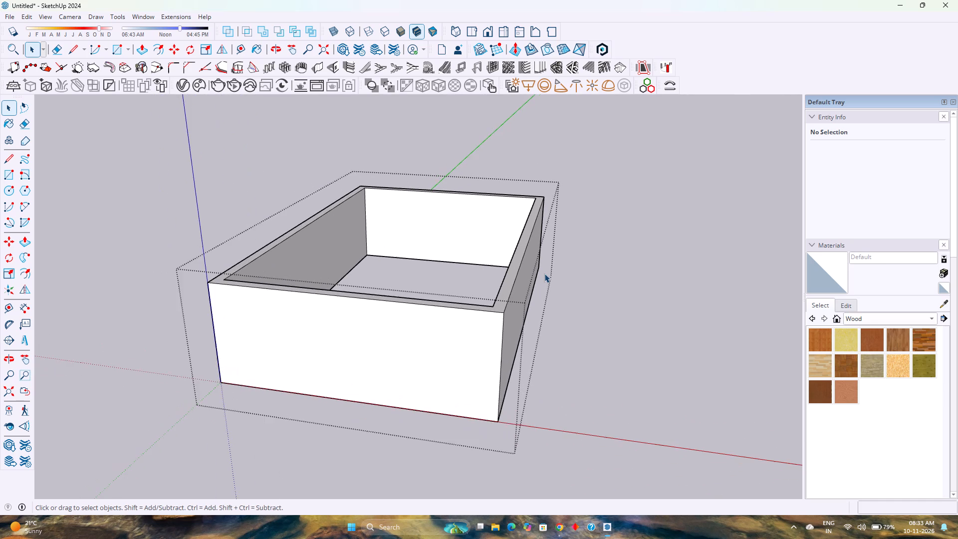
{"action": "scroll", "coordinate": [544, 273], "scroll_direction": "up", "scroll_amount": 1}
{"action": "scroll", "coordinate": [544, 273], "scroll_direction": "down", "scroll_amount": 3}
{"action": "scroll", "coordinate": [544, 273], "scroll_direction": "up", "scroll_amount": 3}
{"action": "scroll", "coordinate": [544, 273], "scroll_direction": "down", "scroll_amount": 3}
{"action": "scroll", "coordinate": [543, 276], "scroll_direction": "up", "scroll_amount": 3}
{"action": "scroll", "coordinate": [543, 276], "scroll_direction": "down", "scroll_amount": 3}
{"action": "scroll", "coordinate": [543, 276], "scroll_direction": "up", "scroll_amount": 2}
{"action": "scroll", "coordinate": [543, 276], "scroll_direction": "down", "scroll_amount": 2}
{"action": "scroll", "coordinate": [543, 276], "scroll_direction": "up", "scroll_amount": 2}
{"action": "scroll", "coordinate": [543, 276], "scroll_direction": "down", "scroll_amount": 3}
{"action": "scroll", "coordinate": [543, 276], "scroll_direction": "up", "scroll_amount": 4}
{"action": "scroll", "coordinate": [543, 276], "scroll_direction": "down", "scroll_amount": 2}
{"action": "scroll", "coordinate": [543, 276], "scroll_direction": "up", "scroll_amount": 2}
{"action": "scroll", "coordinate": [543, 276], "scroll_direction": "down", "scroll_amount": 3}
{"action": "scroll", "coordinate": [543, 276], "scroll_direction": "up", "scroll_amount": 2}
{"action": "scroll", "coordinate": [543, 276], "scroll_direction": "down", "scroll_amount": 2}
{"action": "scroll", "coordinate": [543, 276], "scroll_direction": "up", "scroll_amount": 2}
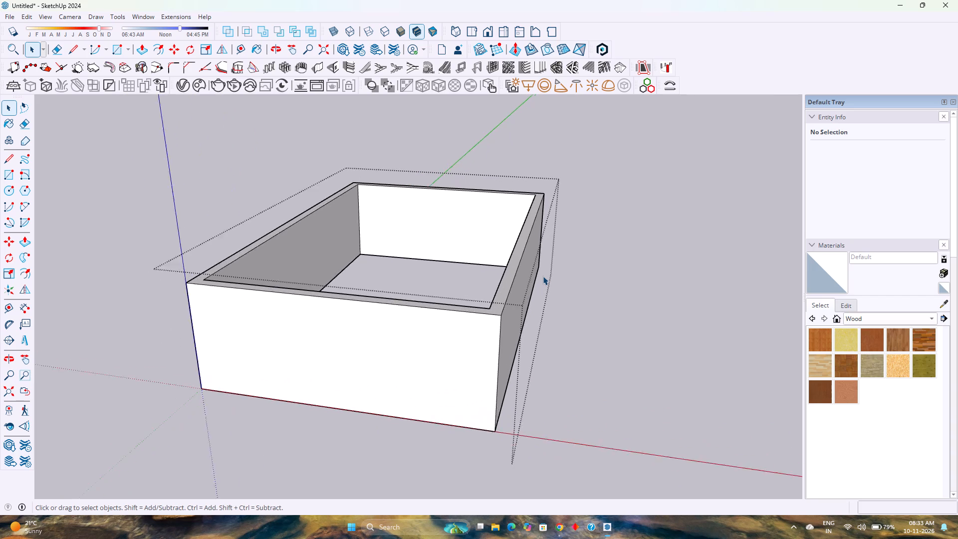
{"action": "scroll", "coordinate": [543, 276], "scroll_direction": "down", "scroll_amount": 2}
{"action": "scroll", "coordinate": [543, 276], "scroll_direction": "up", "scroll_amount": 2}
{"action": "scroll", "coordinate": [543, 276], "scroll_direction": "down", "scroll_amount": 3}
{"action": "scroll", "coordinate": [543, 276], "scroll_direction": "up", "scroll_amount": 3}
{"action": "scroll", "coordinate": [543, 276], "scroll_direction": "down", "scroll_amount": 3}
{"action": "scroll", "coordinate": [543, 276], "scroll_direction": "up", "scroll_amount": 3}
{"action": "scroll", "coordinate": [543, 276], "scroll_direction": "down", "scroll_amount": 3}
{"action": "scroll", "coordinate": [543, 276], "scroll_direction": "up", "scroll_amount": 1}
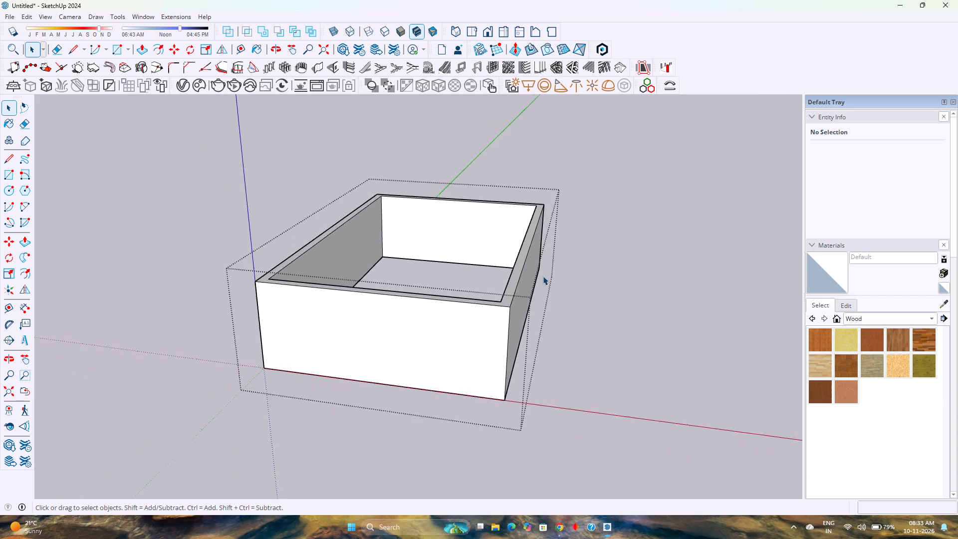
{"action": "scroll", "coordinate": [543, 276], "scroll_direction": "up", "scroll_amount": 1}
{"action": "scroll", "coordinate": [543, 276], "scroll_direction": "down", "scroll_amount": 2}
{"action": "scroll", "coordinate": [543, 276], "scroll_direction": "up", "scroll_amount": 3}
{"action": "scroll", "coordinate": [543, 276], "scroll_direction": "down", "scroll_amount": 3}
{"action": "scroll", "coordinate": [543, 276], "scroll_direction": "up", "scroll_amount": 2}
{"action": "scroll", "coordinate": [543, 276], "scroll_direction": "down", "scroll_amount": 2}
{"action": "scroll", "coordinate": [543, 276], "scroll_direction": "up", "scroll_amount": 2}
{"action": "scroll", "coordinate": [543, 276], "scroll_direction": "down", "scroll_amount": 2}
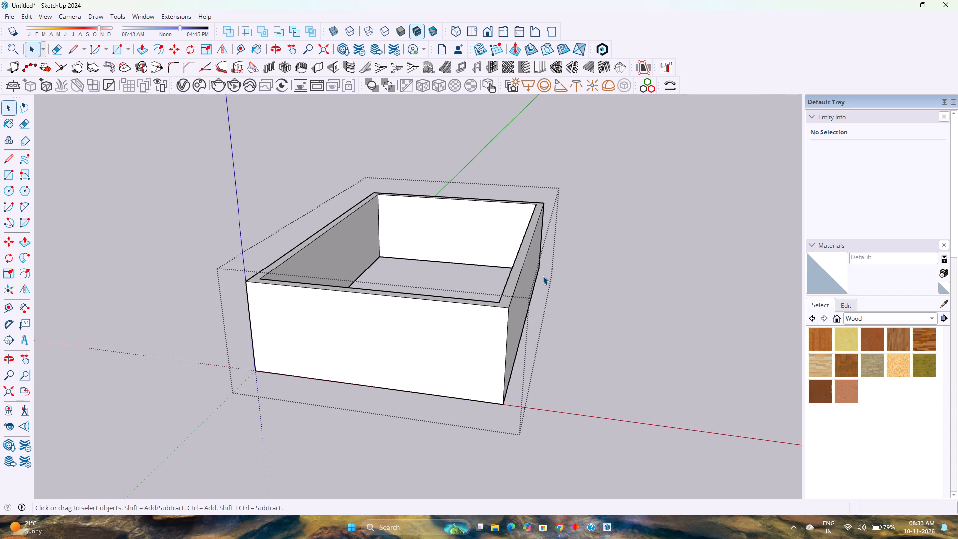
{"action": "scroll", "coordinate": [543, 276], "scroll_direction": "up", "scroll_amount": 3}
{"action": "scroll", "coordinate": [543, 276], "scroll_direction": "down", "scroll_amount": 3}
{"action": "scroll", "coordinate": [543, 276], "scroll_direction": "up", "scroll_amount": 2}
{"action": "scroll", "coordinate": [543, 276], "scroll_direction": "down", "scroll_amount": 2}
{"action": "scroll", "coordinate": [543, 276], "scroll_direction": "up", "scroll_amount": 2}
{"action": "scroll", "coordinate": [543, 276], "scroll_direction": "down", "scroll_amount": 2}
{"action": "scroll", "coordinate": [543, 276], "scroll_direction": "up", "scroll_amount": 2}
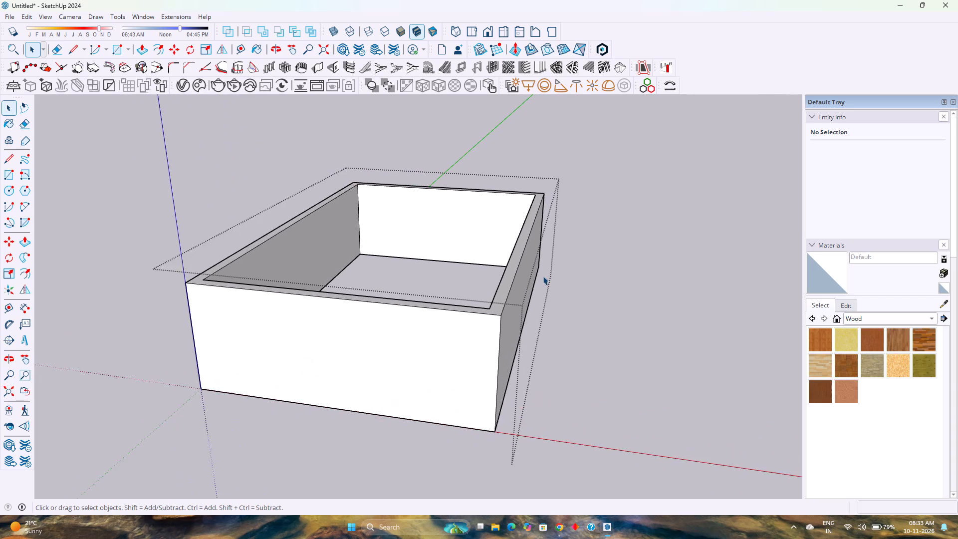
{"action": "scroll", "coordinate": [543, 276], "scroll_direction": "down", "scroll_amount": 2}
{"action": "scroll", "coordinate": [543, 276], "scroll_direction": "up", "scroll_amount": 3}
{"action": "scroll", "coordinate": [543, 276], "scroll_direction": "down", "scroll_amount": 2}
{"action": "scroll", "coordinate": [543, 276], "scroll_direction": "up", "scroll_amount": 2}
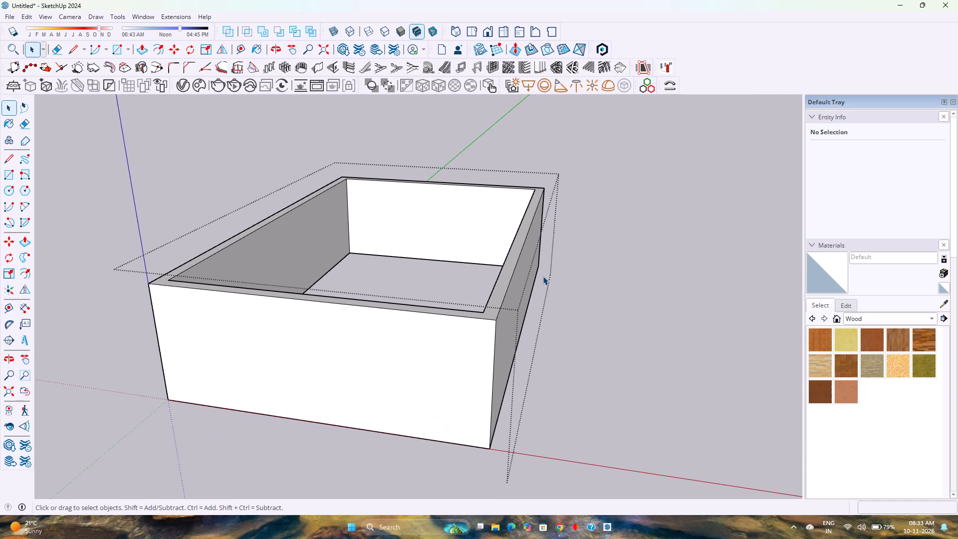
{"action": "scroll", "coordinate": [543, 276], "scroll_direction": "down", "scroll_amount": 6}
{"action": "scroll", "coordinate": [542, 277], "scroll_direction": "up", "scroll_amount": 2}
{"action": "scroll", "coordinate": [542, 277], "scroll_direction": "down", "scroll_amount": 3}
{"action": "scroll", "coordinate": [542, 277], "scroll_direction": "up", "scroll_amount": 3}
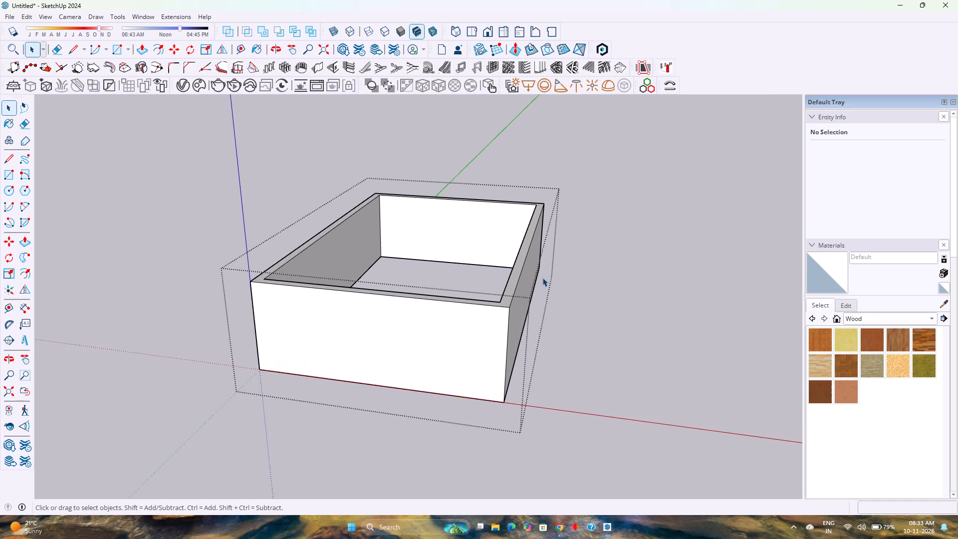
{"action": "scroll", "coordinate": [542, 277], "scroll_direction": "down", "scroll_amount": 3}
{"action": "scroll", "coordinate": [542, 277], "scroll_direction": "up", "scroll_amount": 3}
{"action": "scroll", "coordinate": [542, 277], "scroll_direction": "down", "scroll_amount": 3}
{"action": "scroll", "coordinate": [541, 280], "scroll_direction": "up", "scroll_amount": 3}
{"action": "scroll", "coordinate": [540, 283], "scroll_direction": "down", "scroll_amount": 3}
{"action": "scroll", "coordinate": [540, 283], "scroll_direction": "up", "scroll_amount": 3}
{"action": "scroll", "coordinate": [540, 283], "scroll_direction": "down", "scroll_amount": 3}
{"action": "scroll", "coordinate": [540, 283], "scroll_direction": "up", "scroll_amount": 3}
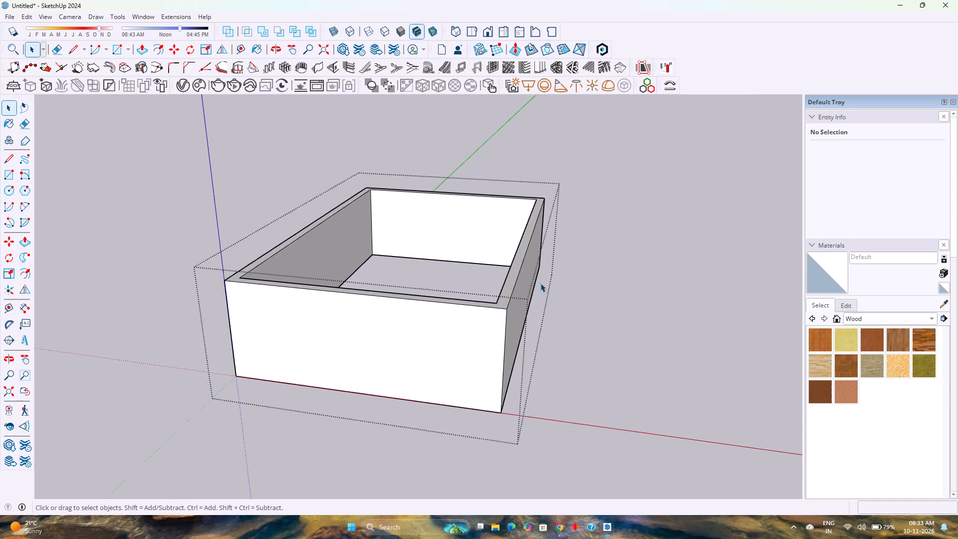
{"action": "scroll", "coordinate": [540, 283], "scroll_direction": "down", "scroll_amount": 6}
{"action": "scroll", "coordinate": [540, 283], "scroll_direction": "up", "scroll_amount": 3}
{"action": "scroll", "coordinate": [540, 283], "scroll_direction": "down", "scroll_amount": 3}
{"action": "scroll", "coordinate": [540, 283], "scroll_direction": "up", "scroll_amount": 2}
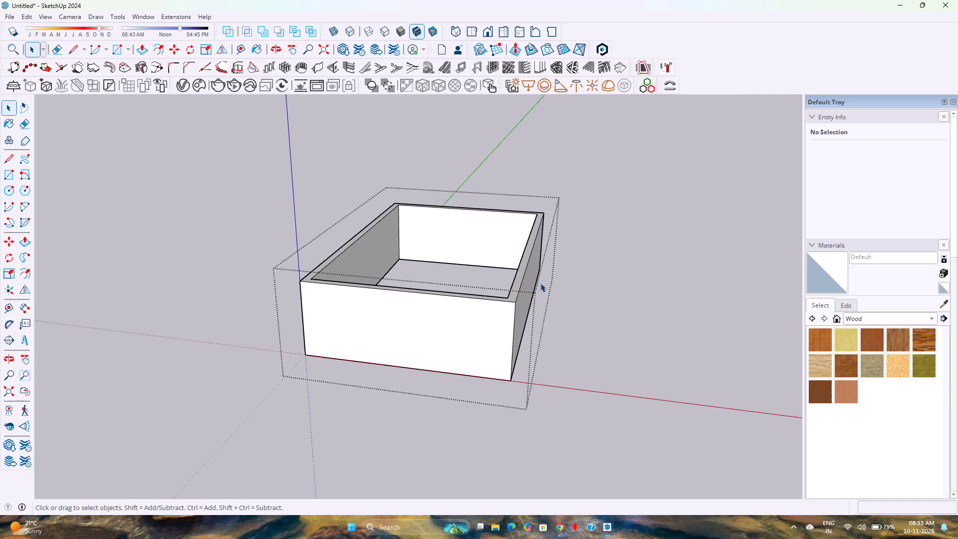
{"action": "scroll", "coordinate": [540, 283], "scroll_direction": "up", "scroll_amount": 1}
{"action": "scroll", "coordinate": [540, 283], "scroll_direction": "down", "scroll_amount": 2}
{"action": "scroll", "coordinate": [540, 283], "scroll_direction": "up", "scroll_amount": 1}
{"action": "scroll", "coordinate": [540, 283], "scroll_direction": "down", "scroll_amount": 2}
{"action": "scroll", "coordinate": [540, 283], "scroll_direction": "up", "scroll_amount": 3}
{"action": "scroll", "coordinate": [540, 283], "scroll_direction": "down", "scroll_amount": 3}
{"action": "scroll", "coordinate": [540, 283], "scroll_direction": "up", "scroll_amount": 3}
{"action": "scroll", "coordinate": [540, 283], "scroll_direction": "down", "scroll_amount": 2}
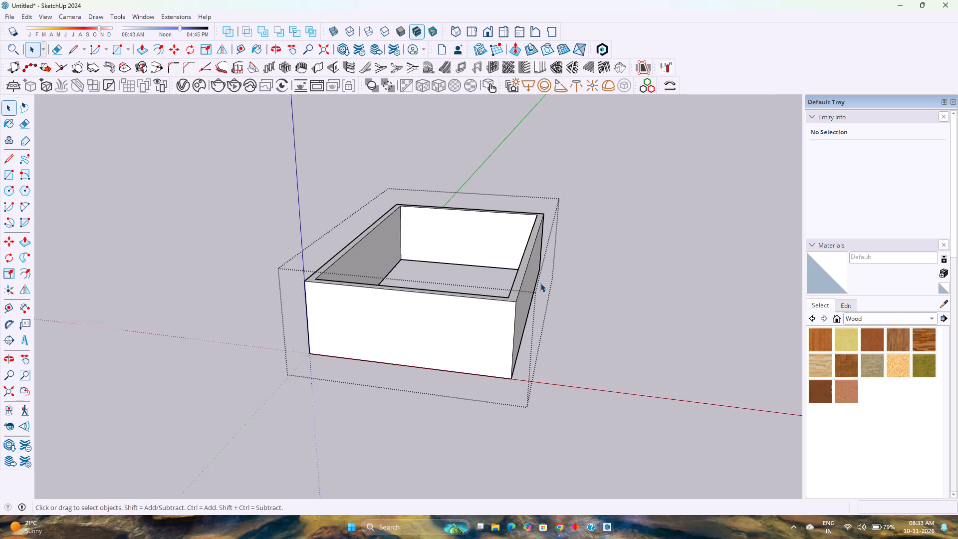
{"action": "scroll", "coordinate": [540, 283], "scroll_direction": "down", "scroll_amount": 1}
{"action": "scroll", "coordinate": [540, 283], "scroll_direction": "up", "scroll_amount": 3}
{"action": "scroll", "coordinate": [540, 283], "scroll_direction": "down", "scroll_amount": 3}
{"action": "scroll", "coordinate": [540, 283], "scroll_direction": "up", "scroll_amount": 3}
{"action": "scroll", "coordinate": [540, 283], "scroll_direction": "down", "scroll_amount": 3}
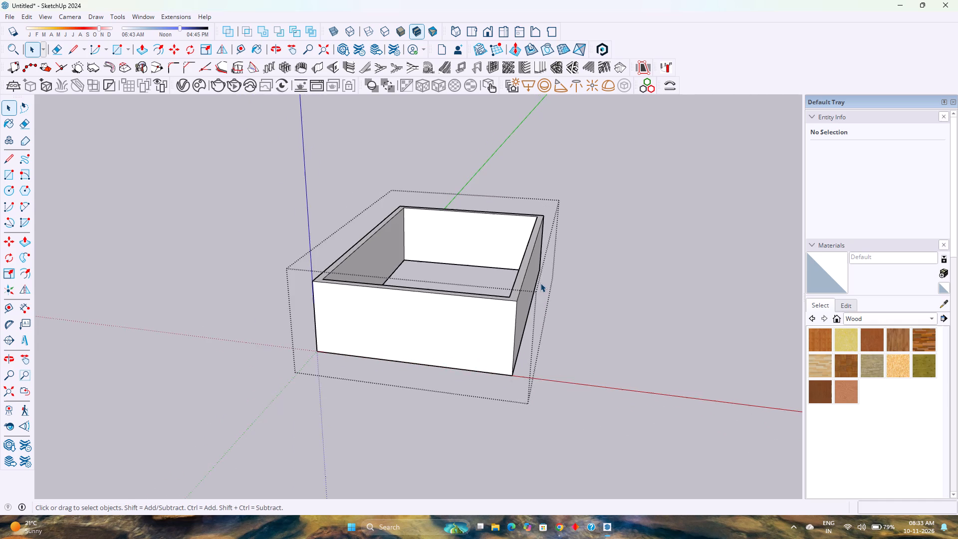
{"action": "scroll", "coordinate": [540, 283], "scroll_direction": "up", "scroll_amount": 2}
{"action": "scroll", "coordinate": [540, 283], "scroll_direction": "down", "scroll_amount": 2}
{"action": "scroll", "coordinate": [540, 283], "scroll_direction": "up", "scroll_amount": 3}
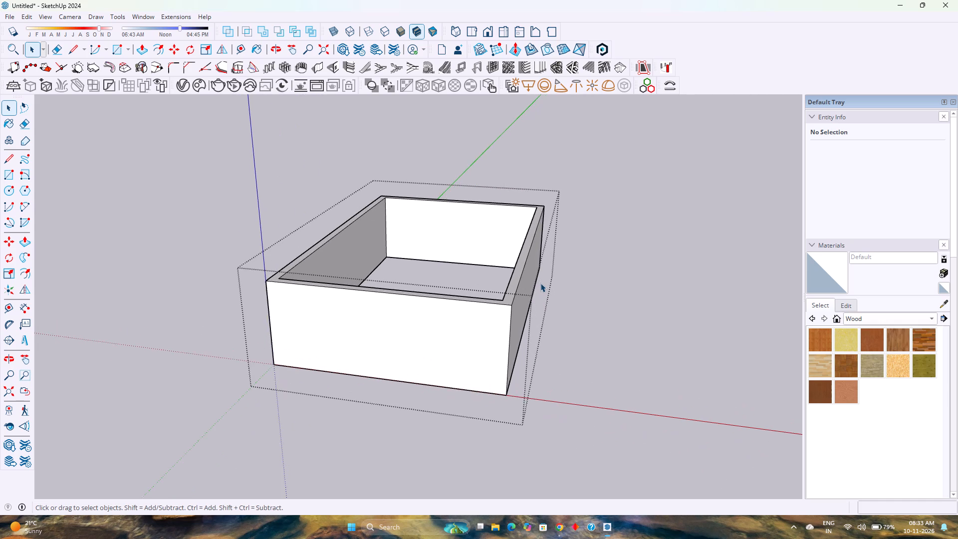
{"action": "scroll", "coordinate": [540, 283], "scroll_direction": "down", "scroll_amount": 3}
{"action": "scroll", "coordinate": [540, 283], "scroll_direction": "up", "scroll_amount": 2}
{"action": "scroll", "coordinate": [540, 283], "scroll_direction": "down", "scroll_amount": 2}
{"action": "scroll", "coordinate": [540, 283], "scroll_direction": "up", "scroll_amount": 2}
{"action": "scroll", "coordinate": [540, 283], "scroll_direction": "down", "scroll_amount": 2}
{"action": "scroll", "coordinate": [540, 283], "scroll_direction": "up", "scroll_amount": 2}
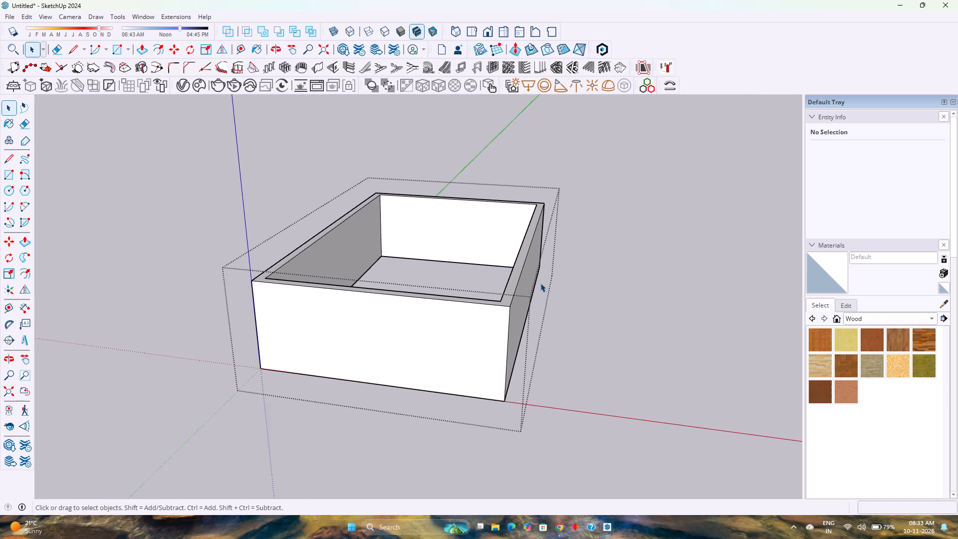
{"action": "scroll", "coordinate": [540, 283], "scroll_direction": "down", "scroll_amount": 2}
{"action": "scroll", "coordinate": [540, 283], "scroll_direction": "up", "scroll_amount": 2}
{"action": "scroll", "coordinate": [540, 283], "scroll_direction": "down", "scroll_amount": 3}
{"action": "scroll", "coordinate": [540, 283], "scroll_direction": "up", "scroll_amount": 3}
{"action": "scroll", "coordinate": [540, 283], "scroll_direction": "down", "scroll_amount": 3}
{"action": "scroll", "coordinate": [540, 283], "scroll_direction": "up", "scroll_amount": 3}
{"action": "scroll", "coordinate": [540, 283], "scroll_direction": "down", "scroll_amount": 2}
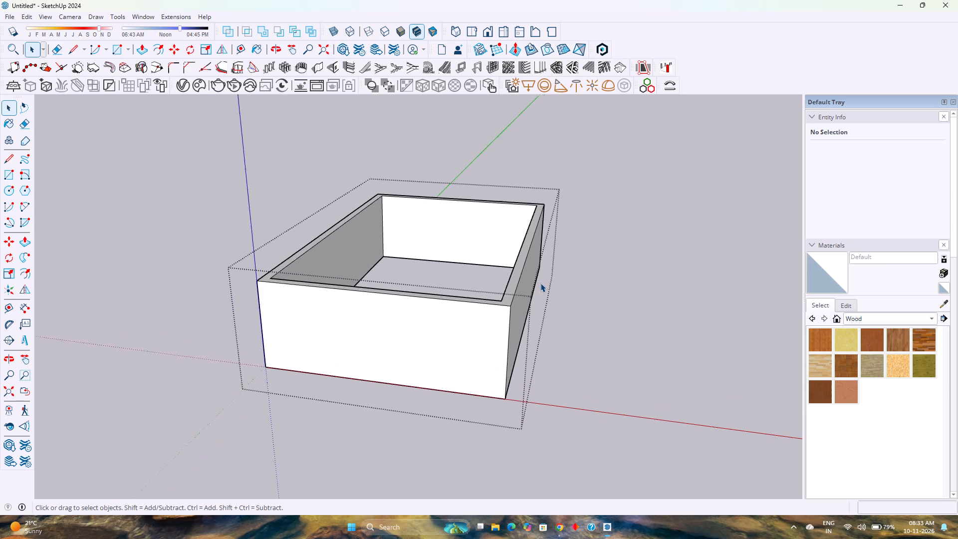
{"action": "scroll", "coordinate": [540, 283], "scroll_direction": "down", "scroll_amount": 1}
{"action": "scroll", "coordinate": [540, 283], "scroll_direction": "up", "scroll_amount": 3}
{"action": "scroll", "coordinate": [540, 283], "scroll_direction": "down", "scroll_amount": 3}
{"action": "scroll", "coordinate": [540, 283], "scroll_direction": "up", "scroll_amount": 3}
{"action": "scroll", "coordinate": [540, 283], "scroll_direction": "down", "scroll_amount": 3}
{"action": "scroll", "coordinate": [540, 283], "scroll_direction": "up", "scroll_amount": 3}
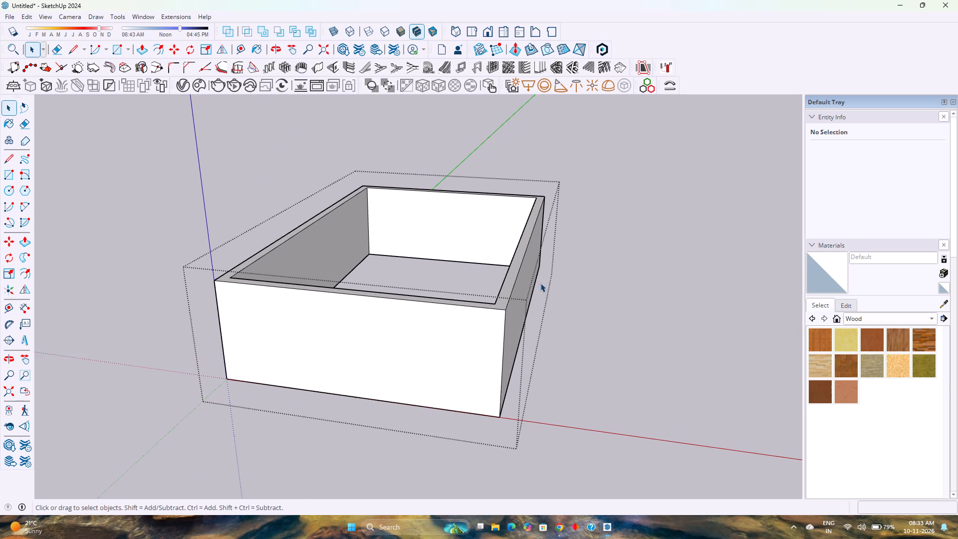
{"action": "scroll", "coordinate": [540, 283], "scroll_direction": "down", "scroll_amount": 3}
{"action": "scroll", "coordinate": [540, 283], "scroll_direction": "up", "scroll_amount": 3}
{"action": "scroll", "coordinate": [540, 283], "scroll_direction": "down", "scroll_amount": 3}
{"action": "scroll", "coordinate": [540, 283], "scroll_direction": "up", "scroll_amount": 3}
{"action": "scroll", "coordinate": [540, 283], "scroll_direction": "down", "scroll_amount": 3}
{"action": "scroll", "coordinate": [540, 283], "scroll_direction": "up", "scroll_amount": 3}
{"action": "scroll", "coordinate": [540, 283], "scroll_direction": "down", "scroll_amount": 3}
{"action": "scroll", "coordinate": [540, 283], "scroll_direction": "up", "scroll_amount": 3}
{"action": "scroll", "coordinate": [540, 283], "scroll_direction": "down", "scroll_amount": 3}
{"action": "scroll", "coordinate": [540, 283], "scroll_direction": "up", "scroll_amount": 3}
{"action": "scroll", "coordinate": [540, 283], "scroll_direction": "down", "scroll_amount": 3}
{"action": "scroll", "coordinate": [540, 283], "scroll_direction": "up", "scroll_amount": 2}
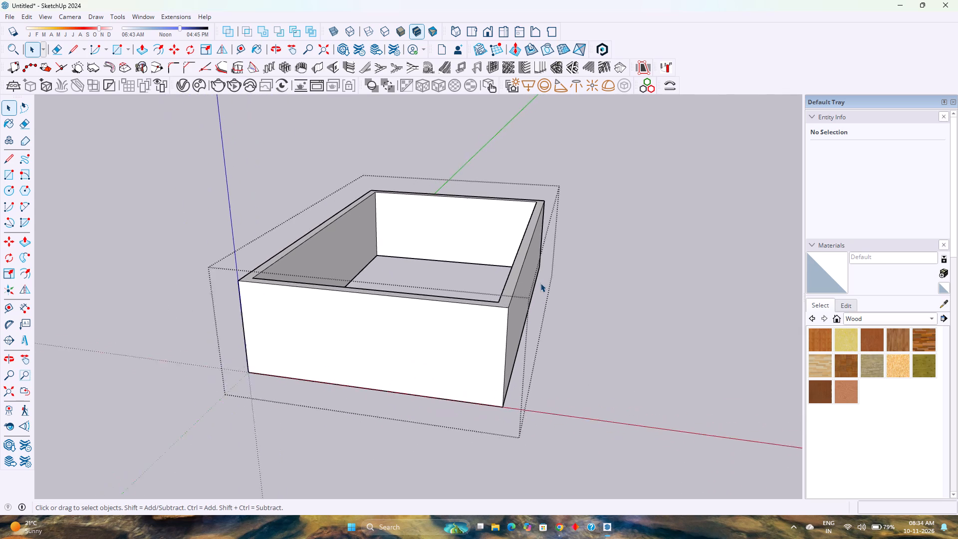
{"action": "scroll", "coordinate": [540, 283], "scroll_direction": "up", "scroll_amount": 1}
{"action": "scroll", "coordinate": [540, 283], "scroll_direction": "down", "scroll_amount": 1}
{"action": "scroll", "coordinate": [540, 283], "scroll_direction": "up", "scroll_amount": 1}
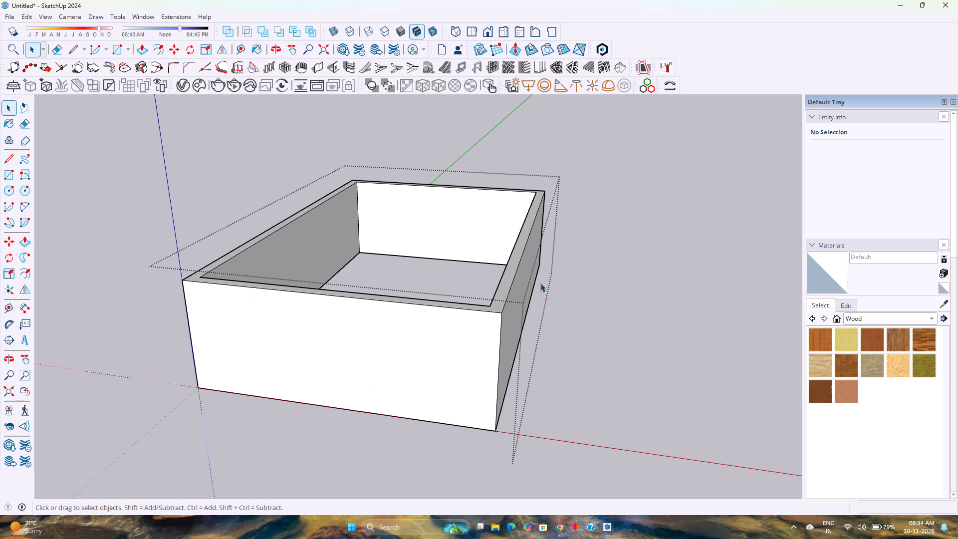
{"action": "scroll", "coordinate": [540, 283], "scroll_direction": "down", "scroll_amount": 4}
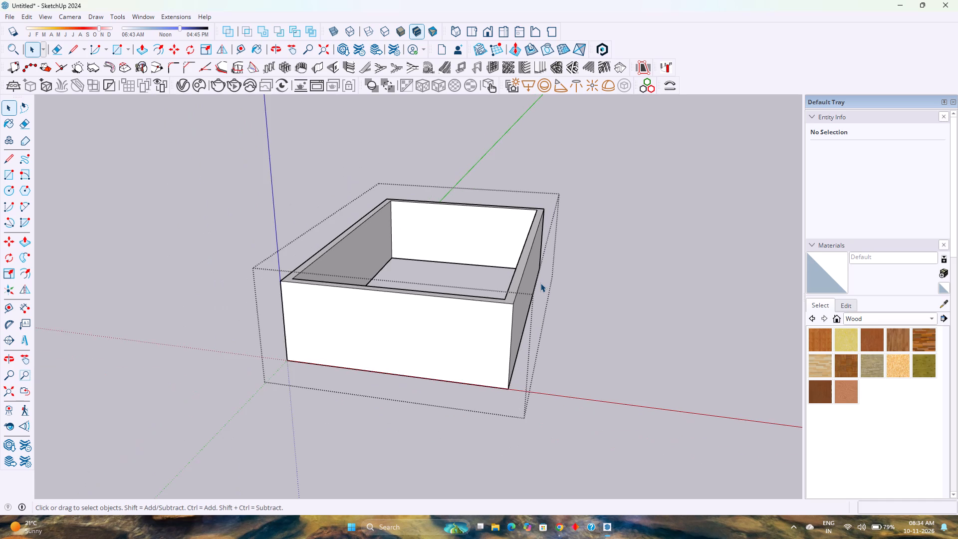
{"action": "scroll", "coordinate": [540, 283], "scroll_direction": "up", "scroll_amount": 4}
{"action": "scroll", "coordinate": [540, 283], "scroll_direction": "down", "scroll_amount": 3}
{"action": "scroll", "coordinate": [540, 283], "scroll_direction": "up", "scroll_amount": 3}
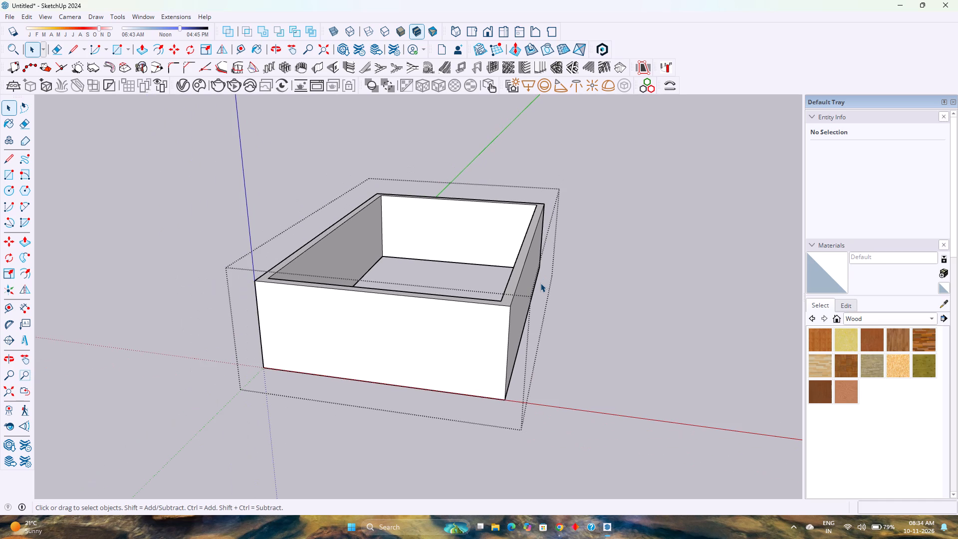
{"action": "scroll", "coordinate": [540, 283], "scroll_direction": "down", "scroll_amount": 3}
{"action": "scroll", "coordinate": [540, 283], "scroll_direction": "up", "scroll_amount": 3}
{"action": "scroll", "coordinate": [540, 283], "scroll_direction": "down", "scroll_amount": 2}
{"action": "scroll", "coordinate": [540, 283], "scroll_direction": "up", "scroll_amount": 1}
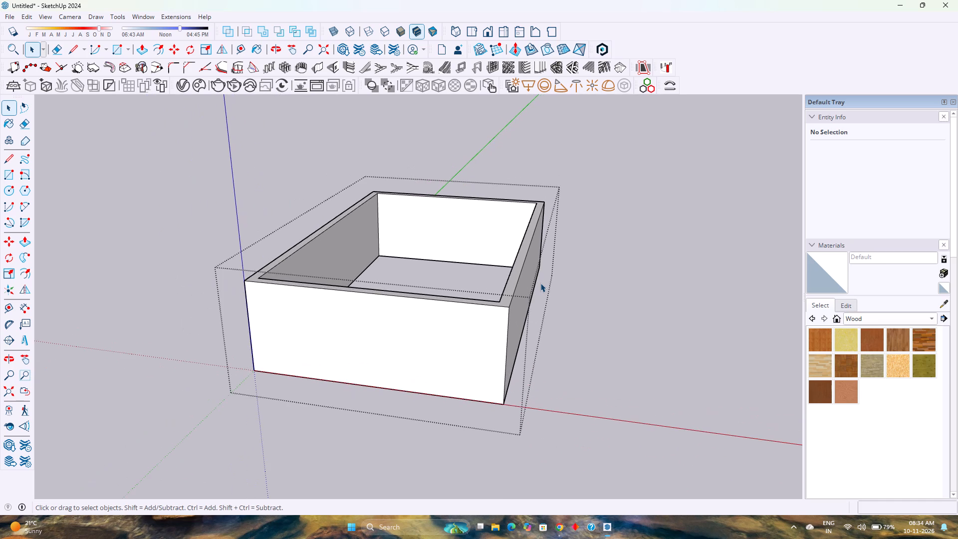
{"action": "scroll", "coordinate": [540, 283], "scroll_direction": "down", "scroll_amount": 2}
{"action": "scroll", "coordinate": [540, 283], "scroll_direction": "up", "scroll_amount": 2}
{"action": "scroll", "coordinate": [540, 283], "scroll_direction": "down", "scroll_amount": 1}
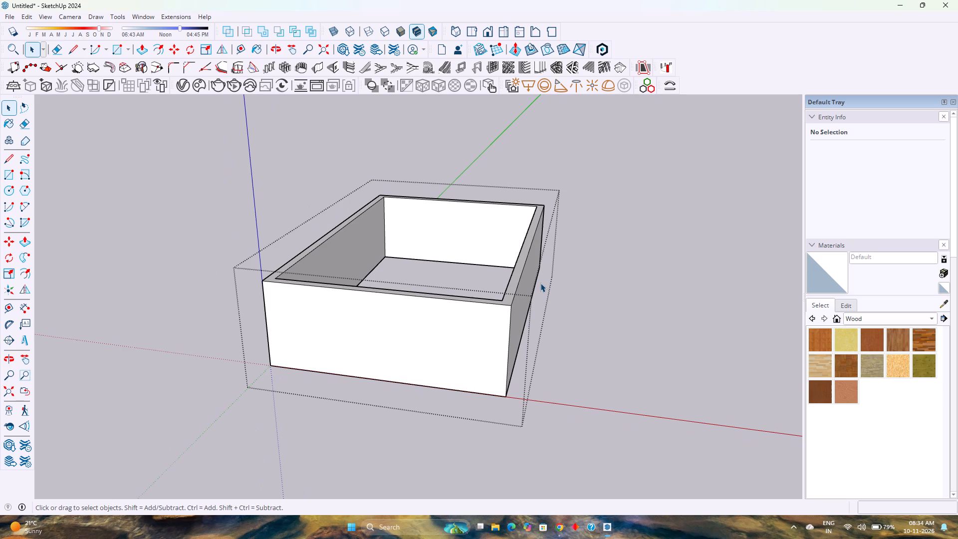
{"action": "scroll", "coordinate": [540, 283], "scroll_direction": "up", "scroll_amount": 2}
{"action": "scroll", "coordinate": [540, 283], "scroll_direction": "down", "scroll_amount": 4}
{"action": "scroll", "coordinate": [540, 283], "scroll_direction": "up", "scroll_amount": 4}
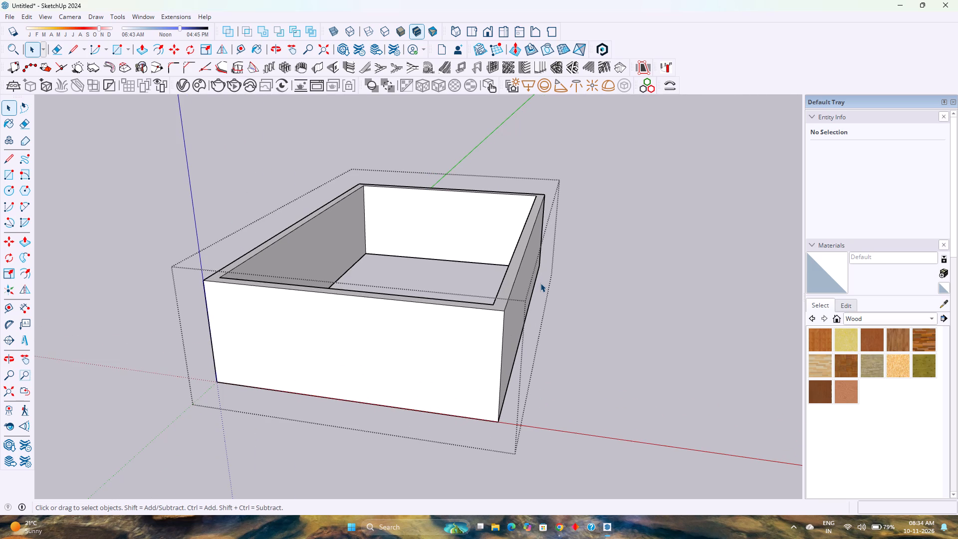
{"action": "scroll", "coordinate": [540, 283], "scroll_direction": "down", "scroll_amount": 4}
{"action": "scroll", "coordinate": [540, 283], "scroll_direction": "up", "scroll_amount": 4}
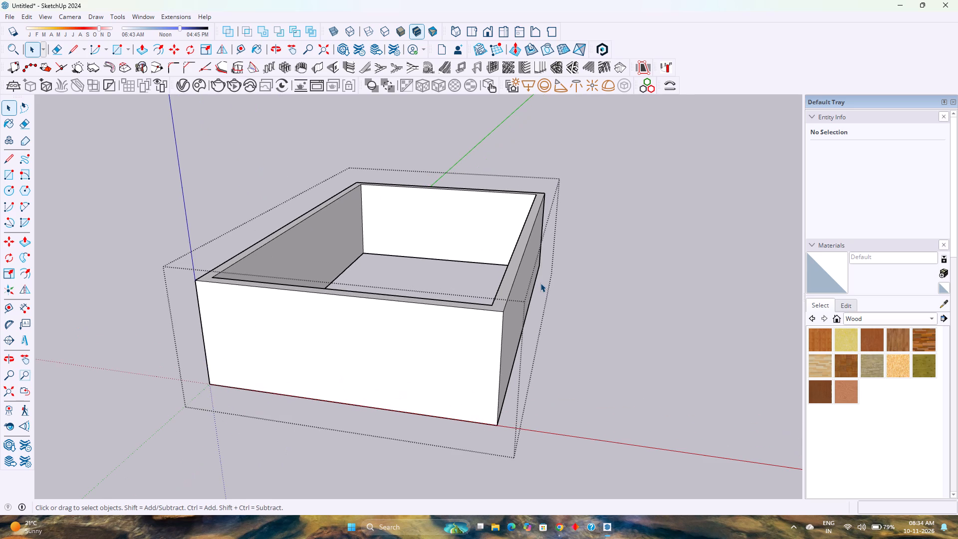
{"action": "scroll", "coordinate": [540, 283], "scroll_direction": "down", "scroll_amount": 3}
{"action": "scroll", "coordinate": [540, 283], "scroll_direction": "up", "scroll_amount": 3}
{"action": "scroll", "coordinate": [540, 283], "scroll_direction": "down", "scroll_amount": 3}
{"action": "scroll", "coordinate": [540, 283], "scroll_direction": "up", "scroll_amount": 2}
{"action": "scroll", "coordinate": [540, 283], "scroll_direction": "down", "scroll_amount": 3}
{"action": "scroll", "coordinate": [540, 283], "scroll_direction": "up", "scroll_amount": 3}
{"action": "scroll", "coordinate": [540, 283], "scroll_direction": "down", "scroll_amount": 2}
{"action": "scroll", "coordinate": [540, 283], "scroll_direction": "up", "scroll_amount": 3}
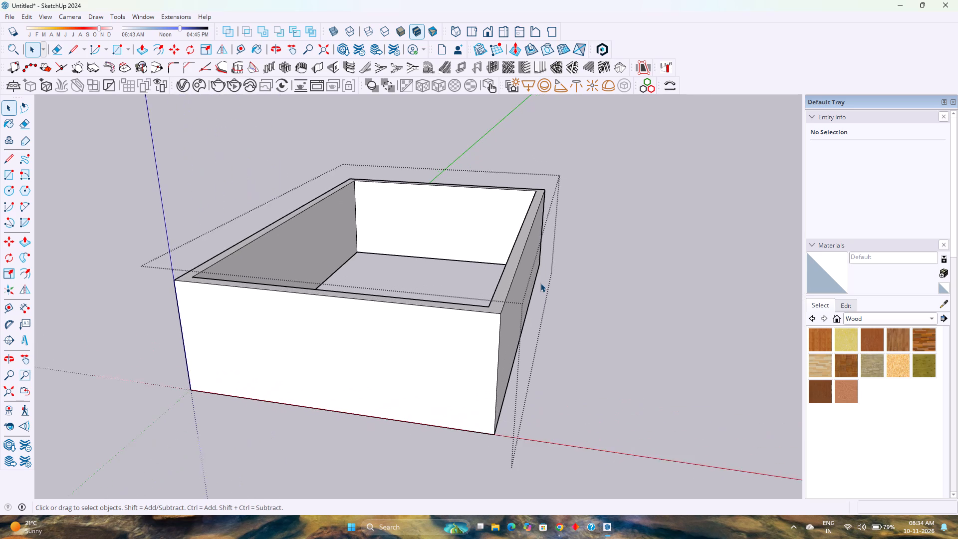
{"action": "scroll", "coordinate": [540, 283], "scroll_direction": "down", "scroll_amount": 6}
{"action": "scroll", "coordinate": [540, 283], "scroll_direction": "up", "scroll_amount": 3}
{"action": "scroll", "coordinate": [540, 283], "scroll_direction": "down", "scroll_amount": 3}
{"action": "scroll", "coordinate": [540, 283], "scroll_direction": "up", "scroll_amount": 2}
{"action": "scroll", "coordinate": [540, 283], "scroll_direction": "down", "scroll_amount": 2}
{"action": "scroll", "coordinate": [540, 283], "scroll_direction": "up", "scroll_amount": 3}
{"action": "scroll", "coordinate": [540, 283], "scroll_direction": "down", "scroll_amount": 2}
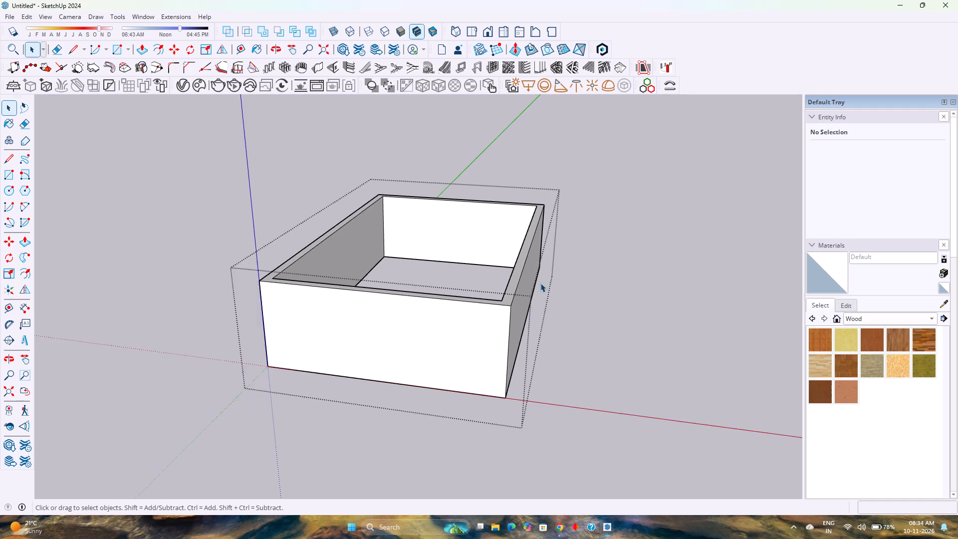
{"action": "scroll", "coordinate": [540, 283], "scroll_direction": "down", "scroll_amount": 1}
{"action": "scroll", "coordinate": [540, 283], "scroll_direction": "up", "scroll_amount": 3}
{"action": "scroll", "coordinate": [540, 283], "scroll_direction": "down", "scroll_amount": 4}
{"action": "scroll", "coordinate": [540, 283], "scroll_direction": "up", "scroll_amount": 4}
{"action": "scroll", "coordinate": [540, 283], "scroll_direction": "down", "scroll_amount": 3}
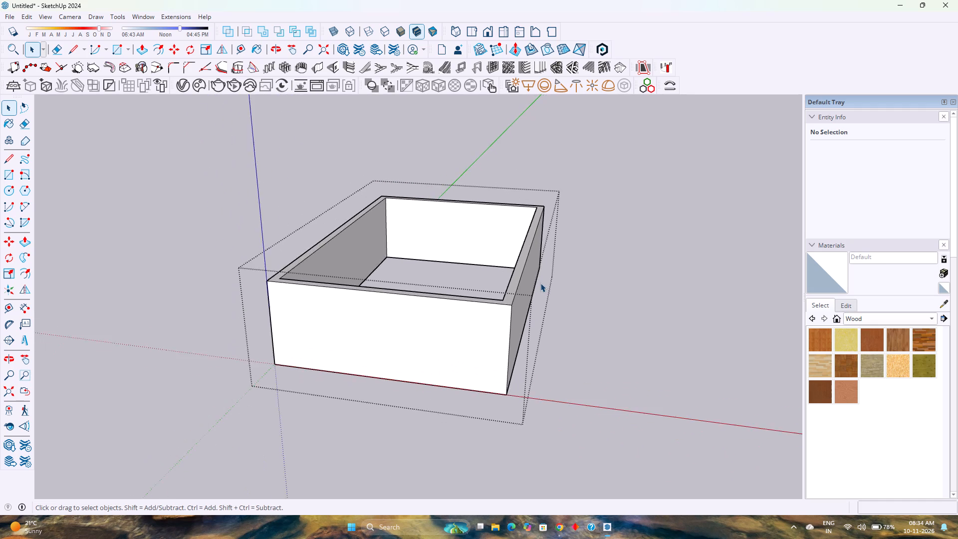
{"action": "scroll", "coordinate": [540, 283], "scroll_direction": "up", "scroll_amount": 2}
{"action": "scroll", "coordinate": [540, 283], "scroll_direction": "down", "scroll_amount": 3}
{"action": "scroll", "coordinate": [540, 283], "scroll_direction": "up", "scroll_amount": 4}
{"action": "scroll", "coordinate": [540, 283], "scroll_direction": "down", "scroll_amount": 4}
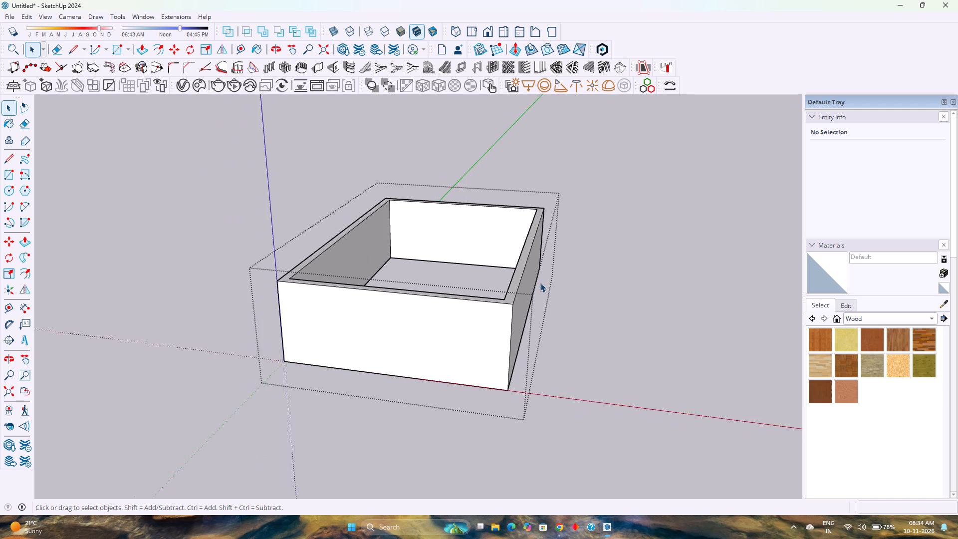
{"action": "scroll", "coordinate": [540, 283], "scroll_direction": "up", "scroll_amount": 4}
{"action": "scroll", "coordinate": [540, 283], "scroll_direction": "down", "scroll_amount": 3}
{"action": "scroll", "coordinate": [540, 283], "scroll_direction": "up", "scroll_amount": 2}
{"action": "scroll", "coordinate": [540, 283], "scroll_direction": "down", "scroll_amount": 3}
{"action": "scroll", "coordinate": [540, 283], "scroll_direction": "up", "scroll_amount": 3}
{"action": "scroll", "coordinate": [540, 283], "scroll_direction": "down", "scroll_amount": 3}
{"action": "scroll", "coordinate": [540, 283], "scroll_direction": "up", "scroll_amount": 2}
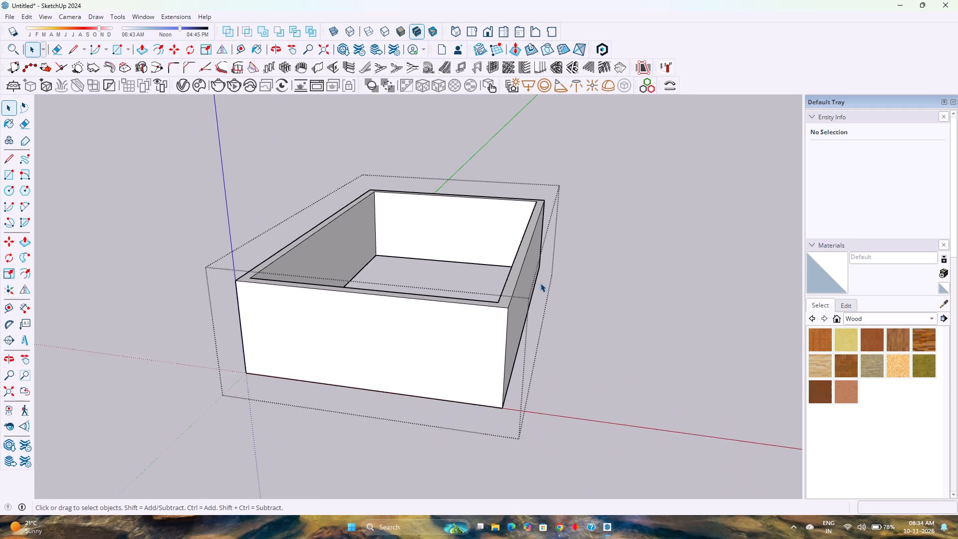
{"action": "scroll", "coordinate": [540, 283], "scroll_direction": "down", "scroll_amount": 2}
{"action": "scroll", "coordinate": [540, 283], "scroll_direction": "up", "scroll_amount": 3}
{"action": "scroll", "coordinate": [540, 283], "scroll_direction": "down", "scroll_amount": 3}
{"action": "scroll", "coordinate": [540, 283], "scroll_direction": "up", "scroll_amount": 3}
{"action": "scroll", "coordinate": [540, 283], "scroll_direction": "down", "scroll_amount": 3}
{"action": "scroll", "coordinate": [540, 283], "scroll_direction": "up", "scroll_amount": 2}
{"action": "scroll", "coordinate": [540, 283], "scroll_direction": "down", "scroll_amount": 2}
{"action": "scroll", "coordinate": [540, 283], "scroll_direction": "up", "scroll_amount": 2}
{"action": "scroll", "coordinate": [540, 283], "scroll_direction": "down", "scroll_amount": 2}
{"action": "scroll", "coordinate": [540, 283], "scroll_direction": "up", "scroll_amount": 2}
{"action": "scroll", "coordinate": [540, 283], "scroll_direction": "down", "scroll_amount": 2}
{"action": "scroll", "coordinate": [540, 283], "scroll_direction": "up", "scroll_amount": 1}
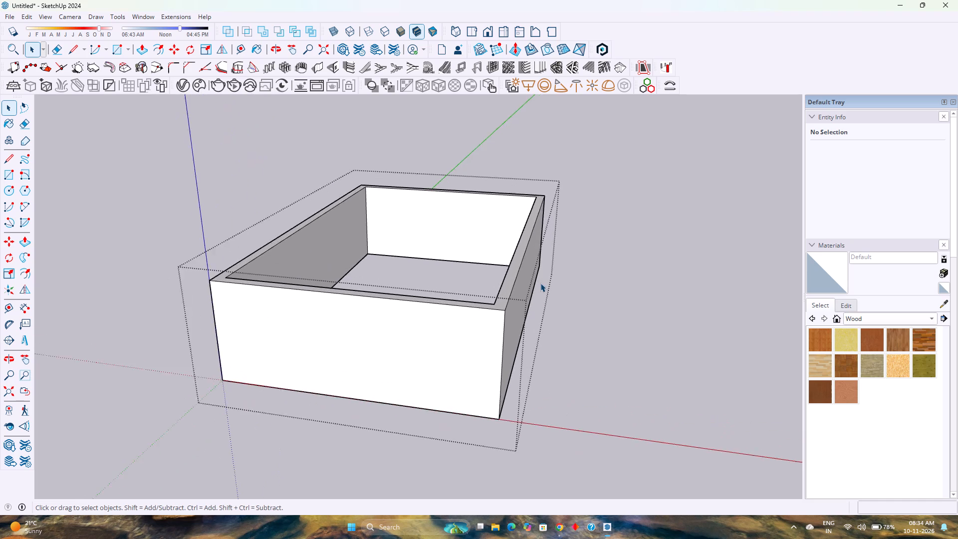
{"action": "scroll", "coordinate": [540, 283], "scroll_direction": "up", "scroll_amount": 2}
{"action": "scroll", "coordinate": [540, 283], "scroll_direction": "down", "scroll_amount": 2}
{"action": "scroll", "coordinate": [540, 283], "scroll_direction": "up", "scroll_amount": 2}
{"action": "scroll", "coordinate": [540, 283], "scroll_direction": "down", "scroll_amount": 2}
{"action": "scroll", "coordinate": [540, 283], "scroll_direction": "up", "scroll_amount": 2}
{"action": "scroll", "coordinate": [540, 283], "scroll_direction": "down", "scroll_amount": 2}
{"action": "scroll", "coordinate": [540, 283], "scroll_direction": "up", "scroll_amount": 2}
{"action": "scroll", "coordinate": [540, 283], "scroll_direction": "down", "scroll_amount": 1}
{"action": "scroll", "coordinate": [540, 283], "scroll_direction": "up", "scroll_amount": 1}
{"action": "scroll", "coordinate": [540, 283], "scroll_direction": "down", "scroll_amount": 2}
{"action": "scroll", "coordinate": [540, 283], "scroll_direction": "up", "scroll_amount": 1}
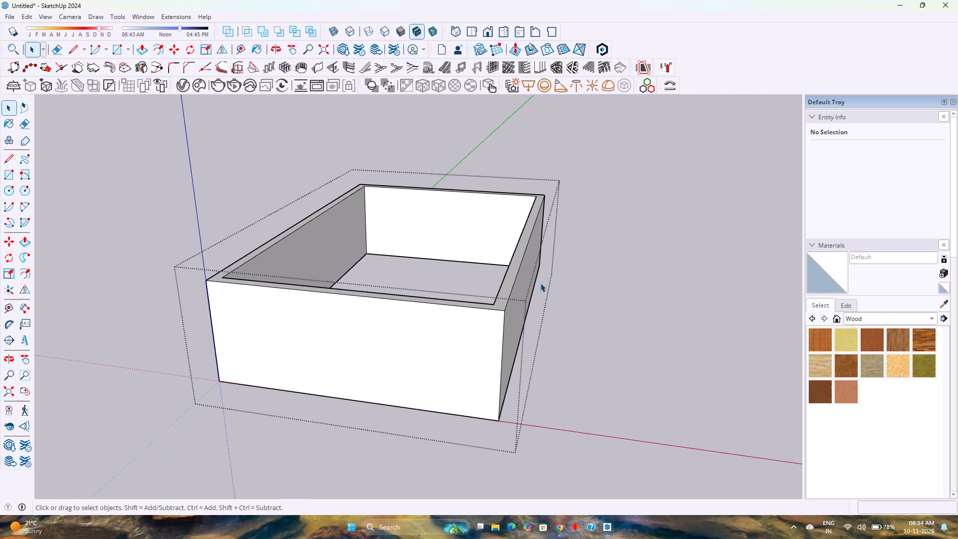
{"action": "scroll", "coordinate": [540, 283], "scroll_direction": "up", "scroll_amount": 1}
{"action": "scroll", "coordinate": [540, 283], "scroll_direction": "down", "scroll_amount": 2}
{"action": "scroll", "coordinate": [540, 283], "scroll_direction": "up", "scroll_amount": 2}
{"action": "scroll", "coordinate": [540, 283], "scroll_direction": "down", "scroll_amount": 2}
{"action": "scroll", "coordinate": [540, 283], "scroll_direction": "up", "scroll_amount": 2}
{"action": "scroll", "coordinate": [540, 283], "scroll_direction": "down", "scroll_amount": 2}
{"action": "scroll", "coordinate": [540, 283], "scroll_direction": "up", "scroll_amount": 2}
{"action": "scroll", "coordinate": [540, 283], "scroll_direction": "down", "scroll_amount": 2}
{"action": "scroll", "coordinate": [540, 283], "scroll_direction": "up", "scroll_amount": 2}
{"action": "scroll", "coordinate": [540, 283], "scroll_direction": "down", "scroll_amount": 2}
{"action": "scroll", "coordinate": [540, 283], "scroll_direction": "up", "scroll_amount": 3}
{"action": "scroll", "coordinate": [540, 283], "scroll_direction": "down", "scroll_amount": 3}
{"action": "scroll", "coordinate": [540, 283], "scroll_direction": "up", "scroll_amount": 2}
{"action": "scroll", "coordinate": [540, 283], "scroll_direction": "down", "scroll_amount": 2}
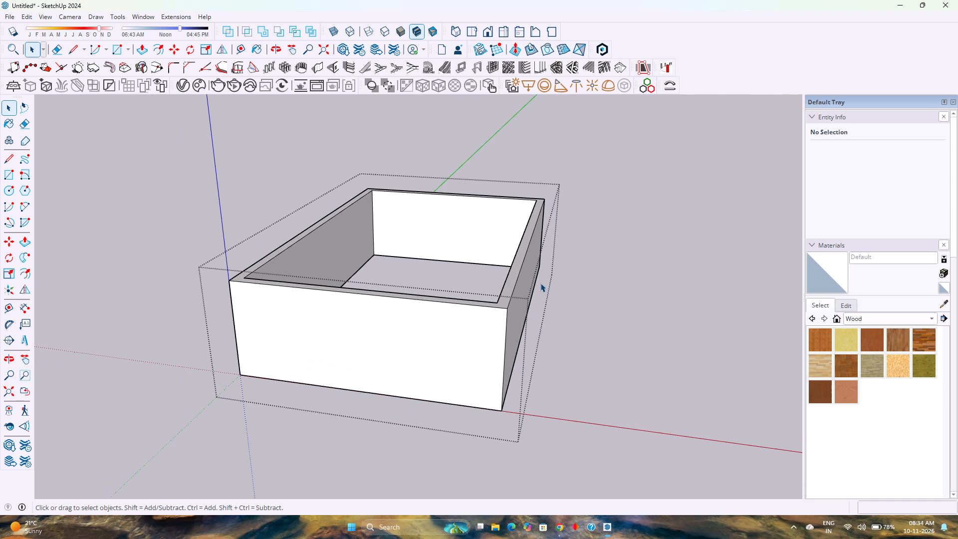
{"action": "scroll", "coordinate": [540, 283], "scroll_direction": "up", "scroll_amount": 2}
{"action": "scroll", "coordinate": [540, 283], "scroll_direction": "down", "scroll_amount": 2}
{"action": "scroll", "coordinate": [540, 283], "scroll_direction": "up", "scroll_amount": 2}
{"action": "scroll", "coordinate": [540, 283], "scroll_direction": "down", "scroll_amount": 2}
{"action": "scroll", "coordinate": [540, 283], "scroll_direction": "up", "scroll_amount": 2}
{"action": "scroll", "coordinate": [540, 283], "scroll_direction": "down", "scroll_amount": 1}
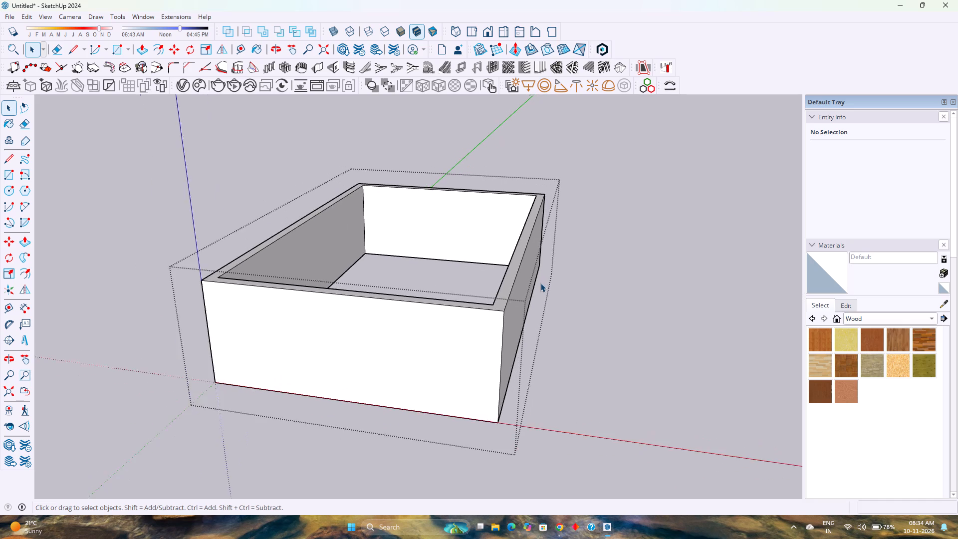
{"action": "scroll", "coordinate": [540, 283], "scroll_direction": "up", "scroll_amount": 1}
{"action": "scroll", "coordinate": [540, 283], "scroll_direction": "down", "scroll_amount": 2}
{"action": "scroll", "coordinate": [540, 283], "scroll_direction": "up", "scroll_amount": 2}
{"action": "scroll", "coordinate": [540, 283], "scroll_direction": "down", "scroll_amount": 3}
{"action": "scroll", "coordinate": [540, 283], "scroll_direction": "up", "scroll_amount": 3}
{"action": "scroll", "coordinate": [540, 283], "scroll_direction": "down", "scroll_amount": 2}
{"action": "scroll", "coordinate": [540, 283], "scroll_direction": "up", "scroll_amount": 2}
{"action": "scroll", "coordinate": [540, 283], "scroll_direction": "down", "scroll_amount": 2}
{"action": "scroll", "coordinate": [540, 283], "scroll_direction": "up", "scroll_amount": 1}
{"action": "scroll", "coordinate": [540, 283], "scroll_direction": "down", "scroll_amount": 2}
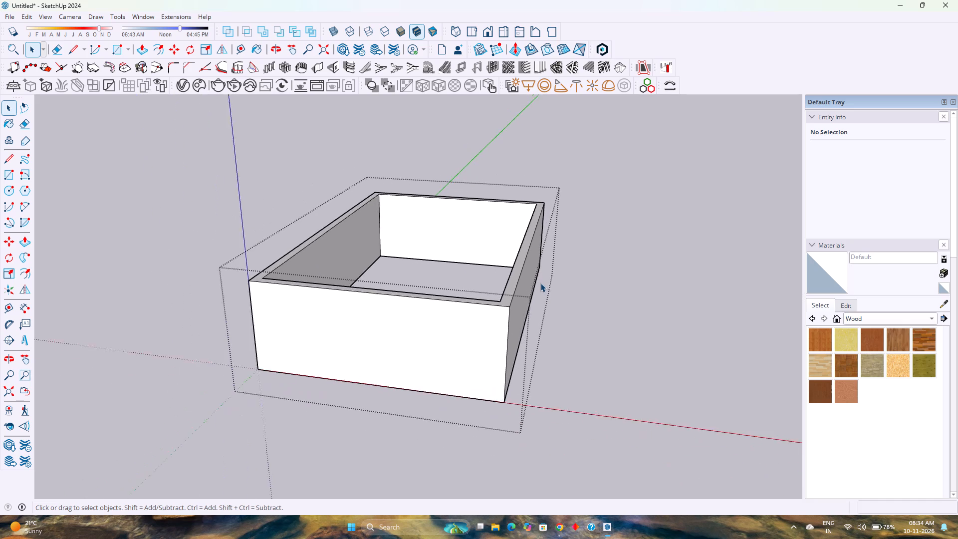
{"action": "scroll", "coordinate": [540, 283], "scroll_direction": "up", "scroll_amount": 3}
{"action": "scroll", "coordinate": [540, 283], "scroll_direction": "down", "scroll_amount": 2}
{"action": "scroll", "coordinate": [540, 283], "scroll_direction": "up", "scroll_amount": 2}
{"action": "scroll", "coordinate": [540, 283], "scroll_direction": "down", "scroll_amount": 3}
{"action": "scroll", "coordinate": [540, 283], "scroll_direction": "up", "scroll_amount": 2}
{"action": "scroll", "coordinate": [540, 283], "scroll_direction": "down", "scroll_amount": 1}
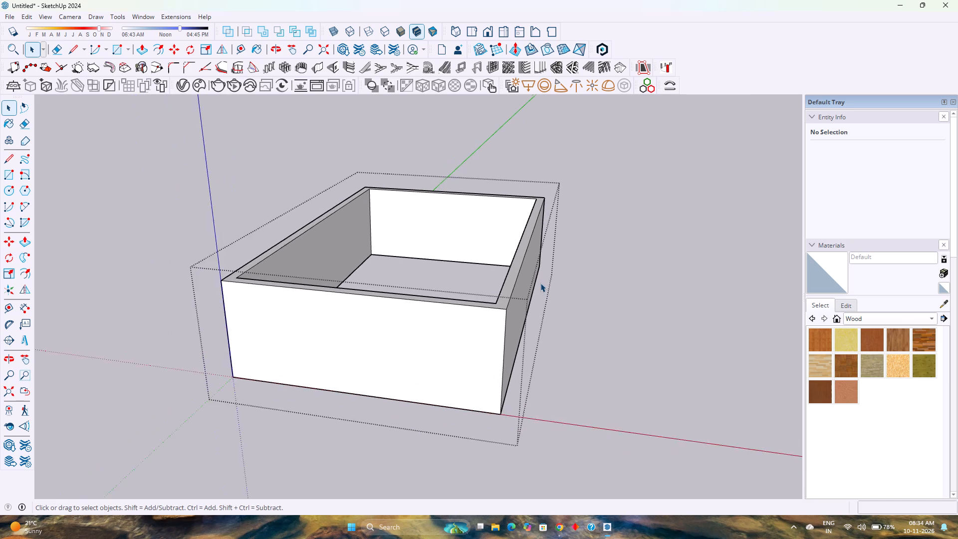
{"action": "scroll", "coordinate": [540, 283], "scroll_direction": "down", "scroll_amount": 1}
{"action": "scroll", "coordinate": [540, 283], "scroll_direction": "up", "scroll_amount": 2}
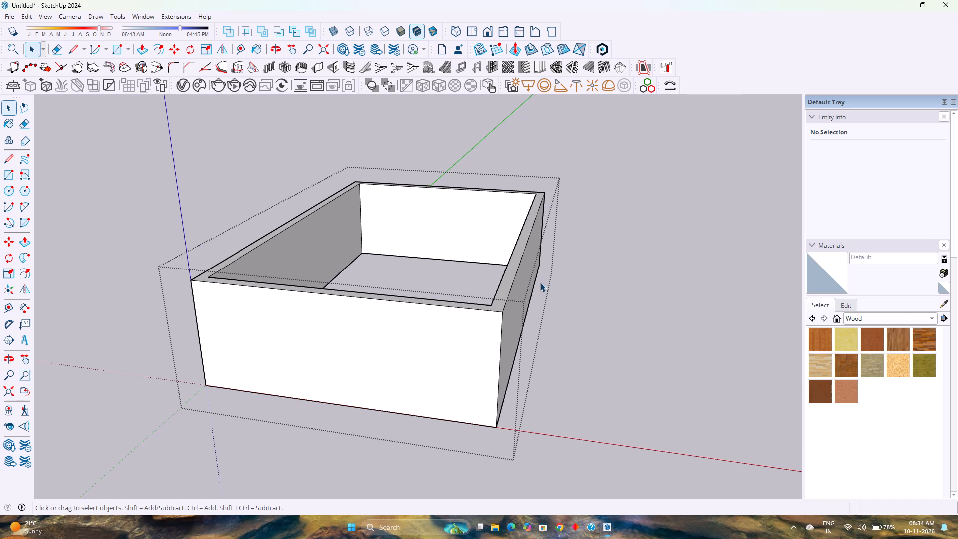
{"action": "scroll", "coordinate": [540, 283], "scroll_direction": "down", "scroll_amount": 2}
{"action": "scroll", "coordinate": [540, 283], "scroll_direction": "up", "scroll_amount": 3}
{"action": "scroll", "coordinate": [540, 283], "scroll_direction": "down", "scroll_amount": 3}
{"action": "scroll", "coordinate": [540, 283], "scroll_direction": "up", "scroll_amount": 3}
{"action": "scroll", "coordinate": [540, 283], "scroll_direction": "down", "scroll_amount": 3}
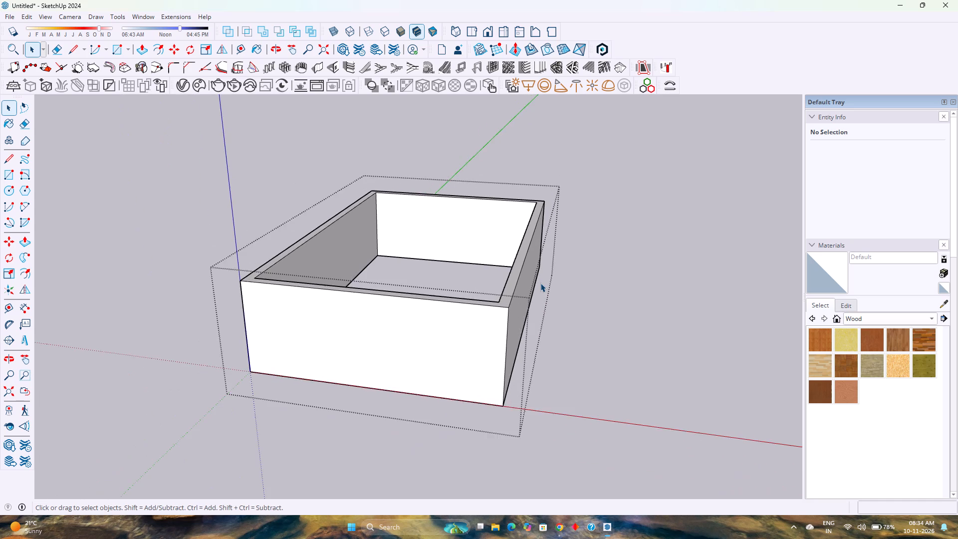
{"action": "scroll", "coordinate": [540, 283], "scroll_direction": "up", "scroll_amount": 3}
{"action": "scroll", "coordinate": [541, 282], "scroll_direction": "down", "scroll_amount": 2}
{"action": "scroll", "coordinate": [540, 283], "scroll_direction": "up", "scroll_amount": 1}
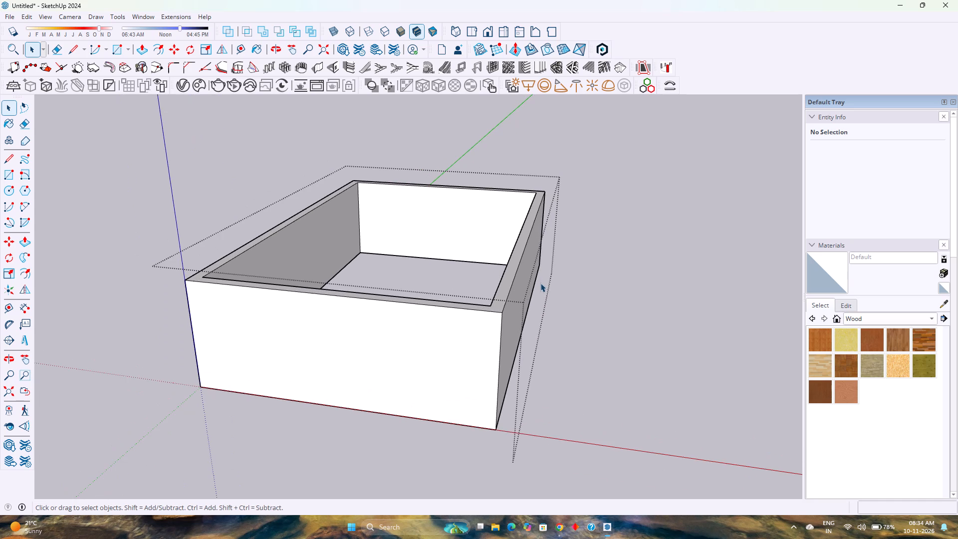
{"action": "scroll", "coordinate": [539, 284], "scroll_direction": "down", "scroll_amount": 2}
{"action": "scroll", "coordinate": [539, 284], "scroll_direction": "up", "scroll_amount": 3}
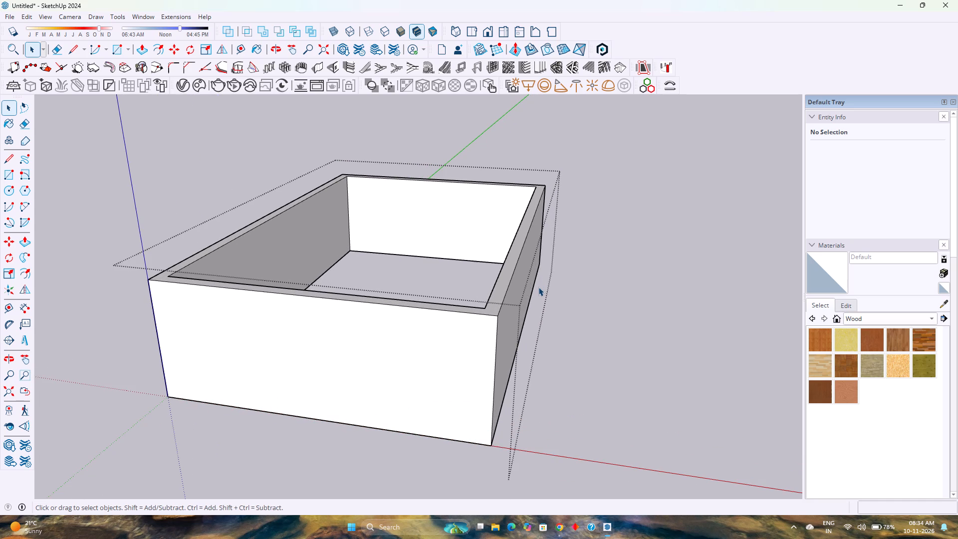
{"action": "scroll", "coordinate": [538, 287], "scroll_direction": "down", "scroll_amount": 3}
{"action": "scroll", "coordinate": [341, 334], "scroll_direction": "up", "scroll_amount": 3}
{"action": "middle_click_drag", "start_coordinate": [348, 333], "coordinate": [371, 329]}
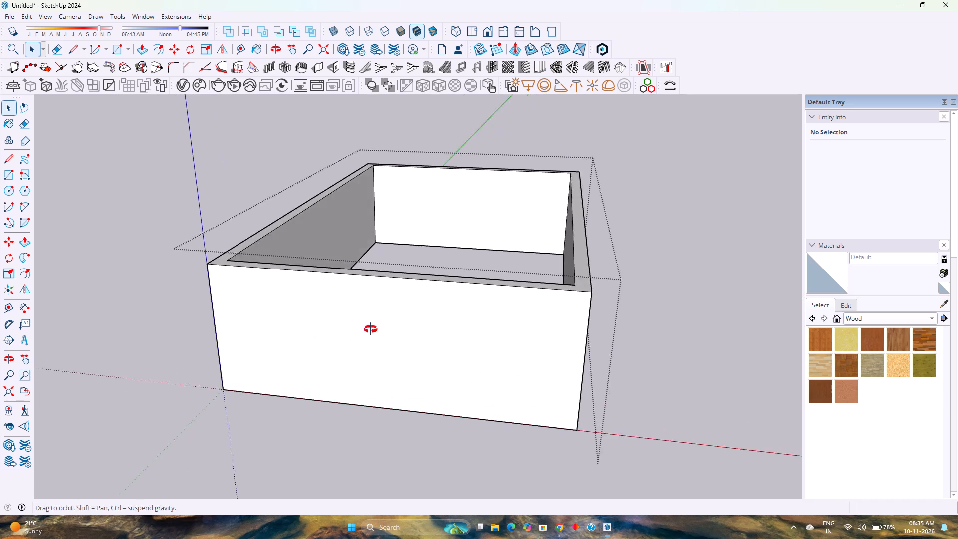
Inspect the four finished walls and the open interior from several angles.
{"action": "middle_click_drag", "start_coordinate": [371, 329], "coordinate": [400, 324]}
{"action": "middle_click", "coordinate": [401, 324]}
{"action": "scroll", "coordinate": [406, 323], "scroll_direction": "down", "scroll_amount": 4}
{"action": "scroll", "coordinate": [535, 297], "scroll_direction": "up", "scroll_amount": 3}
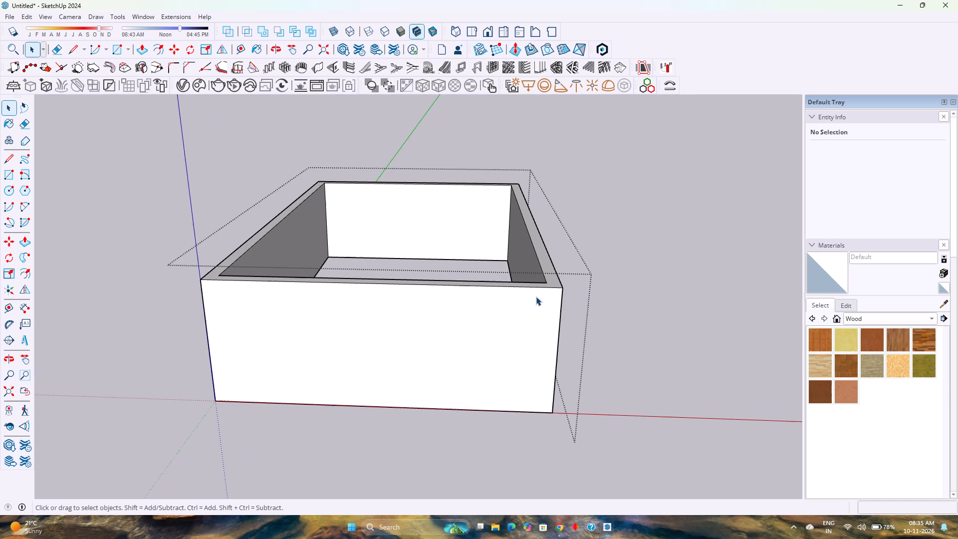
{"action": "middle_click_drag", "start_coordinate": [537, 295], "coordinate": [498, 339]}
{"action": "middle_click", "coordinate": [498, 339]}
{"action": "scroll", "coordinate": [494, 335], "scroll_direction": "down", "scroll_amount": 1}
{"action": "scroll", "coordinate": [416, 324], "scroll_direction": "up", "scroll_amount": 1}
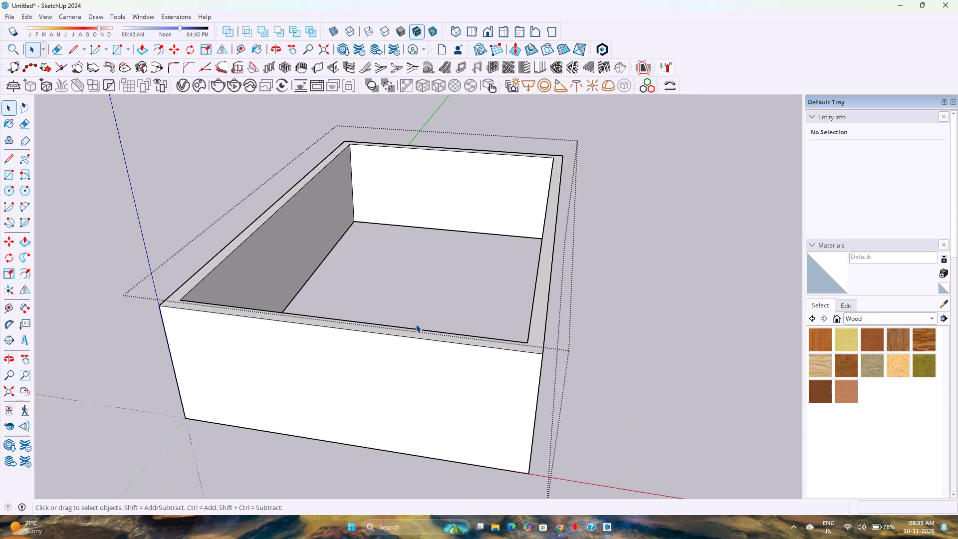
{"action": "scroll", "coordinate": [416, 324], "scroll_direction": "up", "scroll_amount": 3}
{"action": "scroll", "coordinate": [424, 324], "scroll_direction": "down", "scroll_amount": 2}
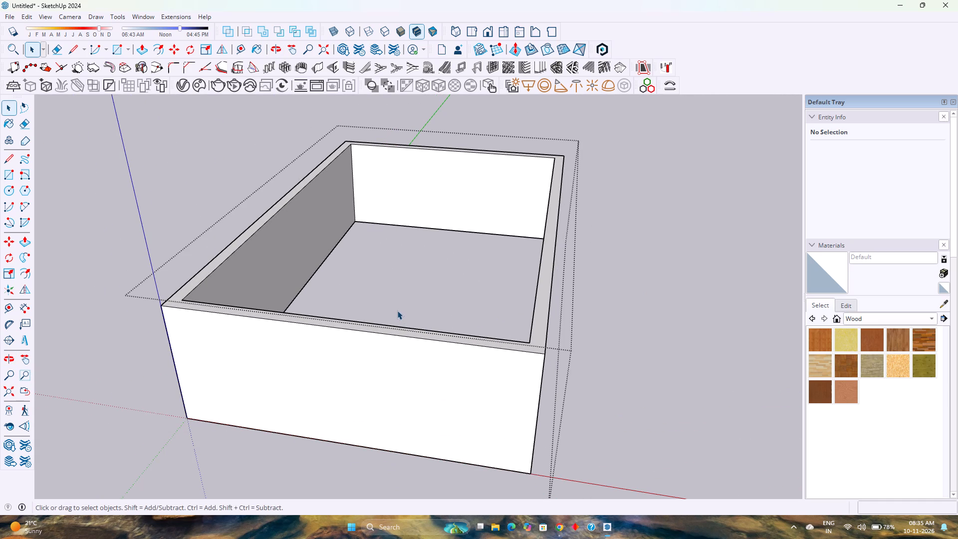
{"action": "middle_click_drag", "start_coordinate": [400, 306], "coordinate": [374, 384]}
{"action": "middle_click", "coordinate": [374, 384]}
{"action": "scroll", "coordinate": [373, 373], "scroll_direction": "down", "scroll_amount": 2}
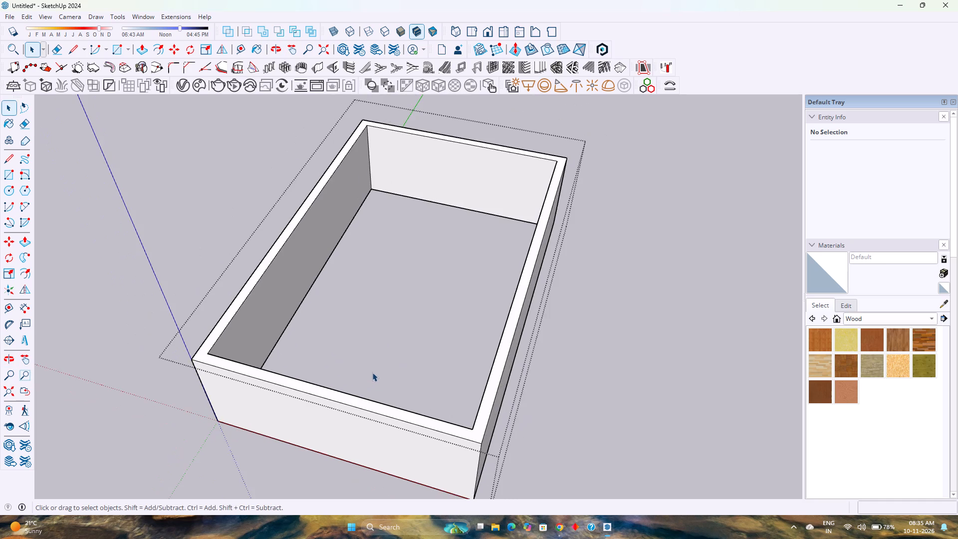
{"action": "middle_click_drag", "start_coordinate": [340, 405], "coordinate": [492, 303]}
{"action": "scroll", "coordinate": [483, 300], "scroll_direction": "down", "scroll_amount": 3}
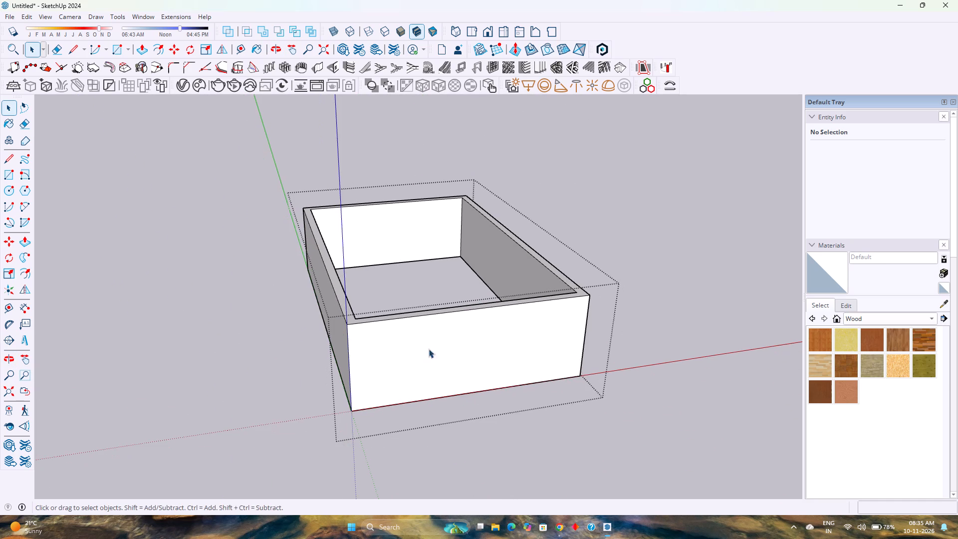
Place a vertical guide on the front wall, offset from its origin-side edge, trying 1' and 2' before setting the distance to 1'6".
{"action": "middle_click_drag", "start_coordinate": [452, 360], "coordinate": [425, 301]}
{"action": "middle_click", "coordinate": [425, 301]}
{"action": "middle_click", "coordinate": [425, 301]}
{"action": "scroll", "coordinate": [425, 301], "scroll_direction": "up", "scroll_amount": 2}
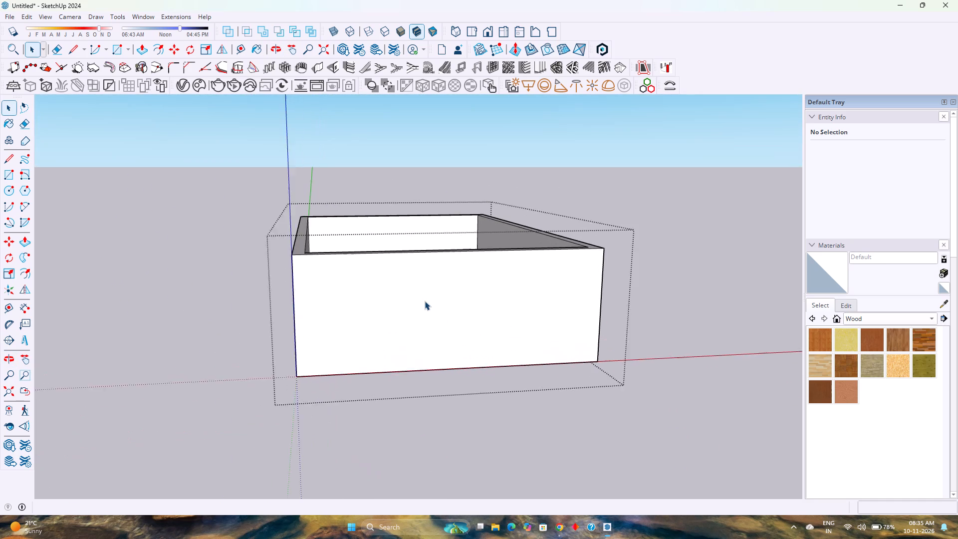
{"action": "scroll", "coordinate": [425, 301], "scroll_direction": "up", "scroll_amount": 1}
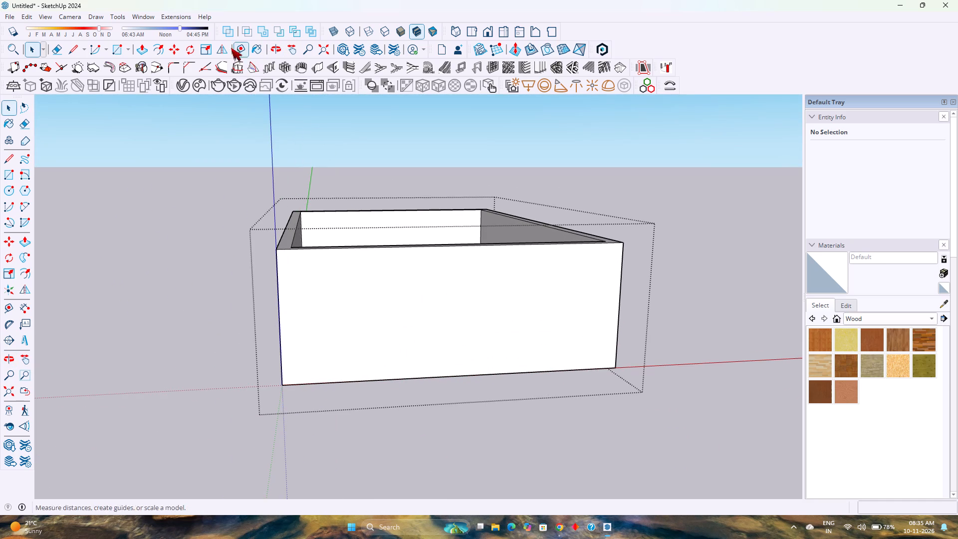
{"action": "left_click", "coordinate": [239, 47]}
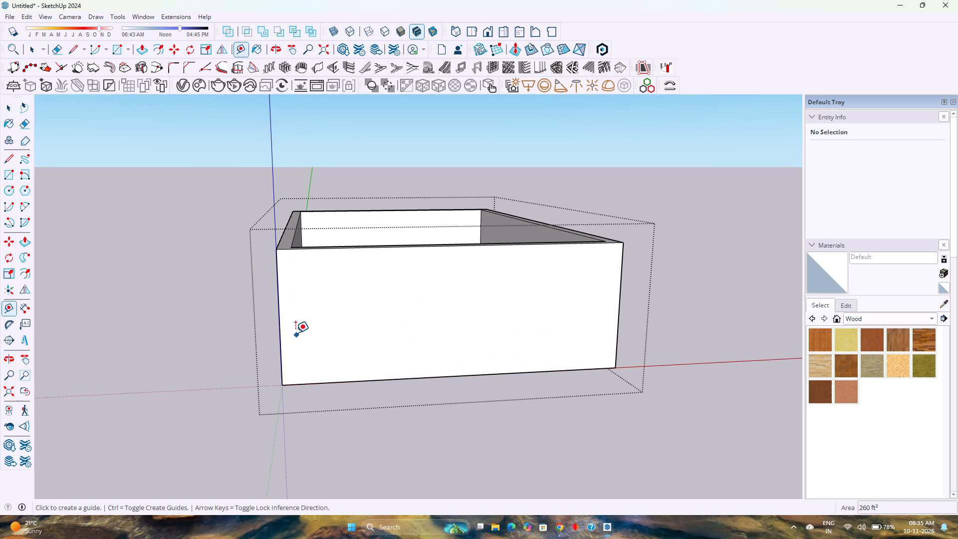
{"action": "left_click", "coordinate": [281, 329]}
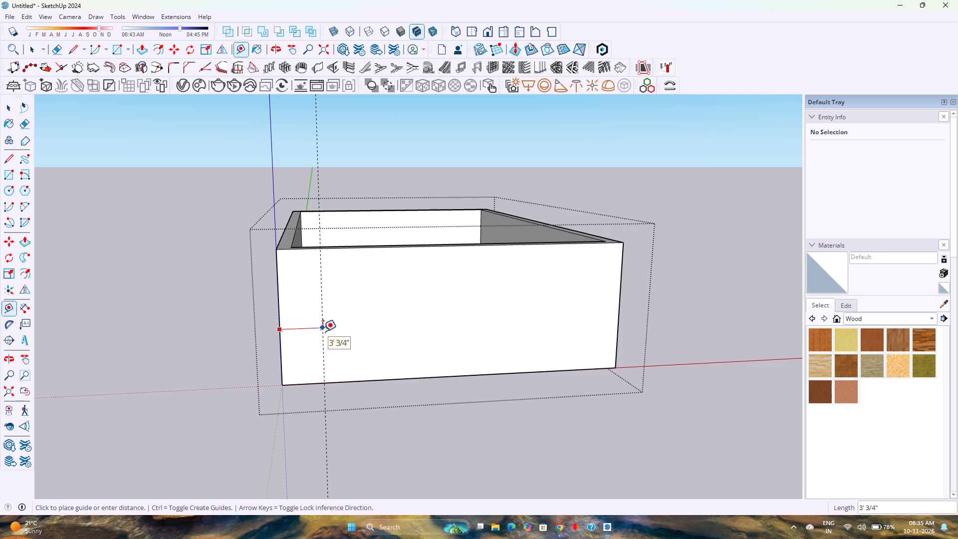
{"action": "type", "text": "1'"}
{"action": "key", "text": "Return"}
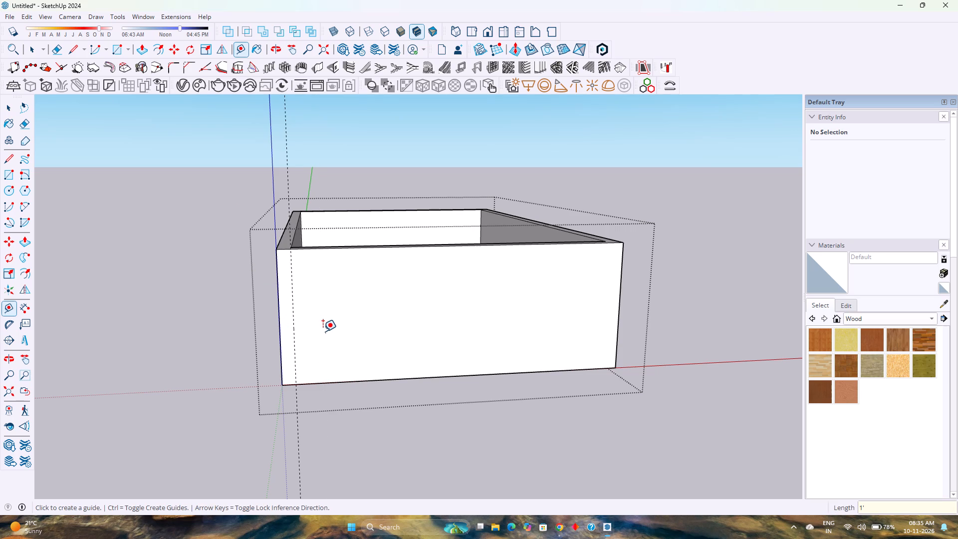
{"action": "type", "text": "2'"}
{"action": "key", "text": "Return"}
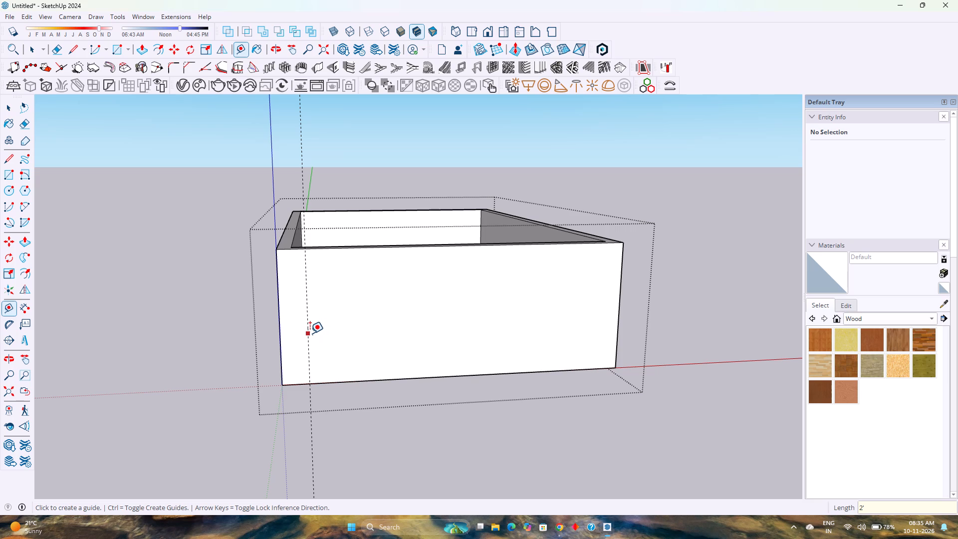
{"action": "type", "text": "1'6\""}
{"action": "key", "text": "Return"}
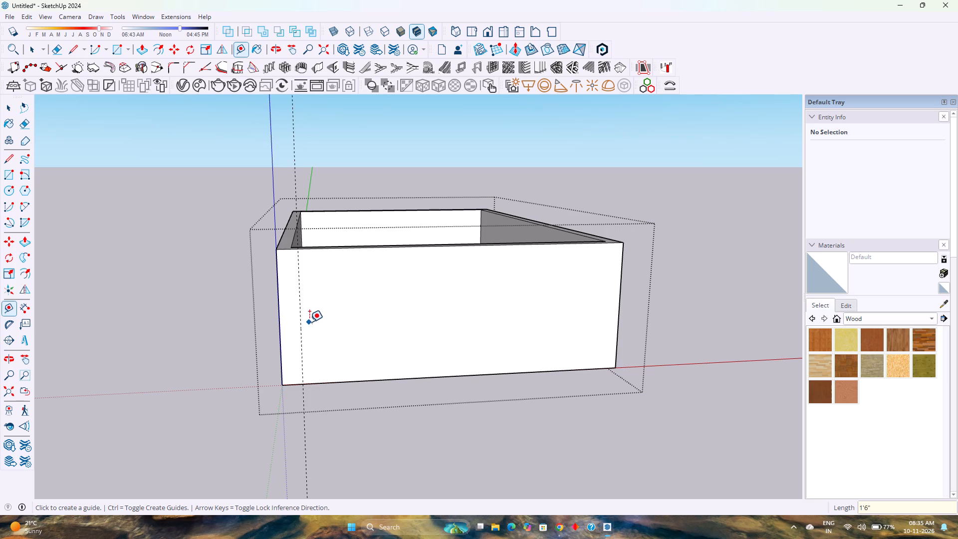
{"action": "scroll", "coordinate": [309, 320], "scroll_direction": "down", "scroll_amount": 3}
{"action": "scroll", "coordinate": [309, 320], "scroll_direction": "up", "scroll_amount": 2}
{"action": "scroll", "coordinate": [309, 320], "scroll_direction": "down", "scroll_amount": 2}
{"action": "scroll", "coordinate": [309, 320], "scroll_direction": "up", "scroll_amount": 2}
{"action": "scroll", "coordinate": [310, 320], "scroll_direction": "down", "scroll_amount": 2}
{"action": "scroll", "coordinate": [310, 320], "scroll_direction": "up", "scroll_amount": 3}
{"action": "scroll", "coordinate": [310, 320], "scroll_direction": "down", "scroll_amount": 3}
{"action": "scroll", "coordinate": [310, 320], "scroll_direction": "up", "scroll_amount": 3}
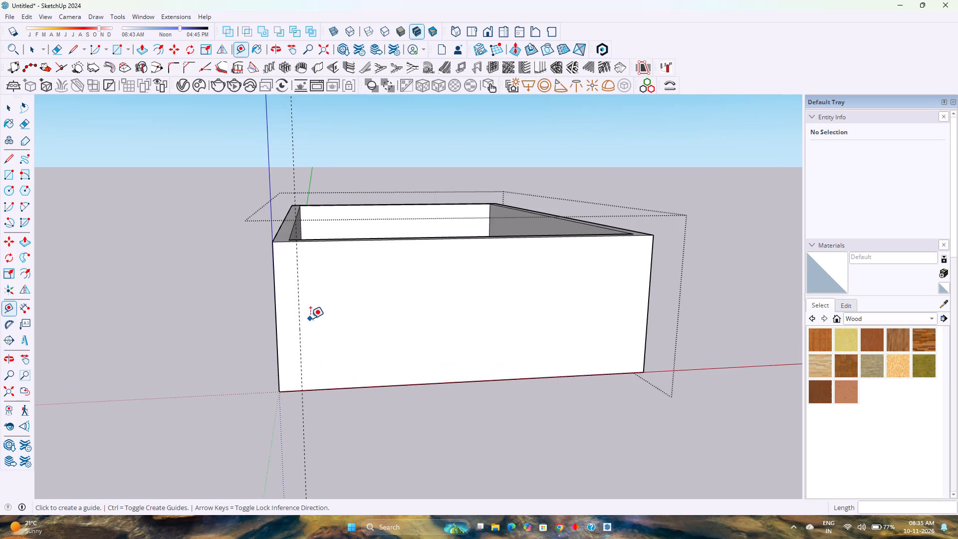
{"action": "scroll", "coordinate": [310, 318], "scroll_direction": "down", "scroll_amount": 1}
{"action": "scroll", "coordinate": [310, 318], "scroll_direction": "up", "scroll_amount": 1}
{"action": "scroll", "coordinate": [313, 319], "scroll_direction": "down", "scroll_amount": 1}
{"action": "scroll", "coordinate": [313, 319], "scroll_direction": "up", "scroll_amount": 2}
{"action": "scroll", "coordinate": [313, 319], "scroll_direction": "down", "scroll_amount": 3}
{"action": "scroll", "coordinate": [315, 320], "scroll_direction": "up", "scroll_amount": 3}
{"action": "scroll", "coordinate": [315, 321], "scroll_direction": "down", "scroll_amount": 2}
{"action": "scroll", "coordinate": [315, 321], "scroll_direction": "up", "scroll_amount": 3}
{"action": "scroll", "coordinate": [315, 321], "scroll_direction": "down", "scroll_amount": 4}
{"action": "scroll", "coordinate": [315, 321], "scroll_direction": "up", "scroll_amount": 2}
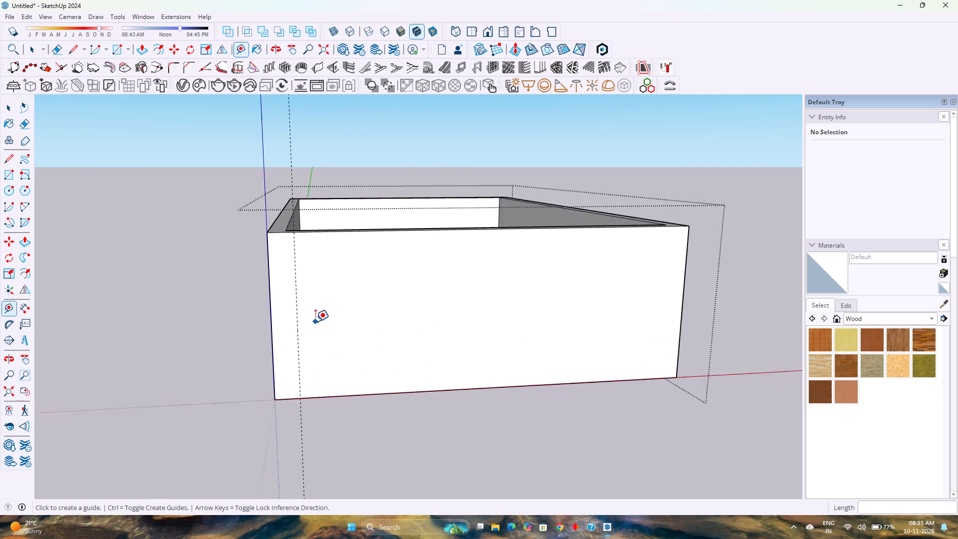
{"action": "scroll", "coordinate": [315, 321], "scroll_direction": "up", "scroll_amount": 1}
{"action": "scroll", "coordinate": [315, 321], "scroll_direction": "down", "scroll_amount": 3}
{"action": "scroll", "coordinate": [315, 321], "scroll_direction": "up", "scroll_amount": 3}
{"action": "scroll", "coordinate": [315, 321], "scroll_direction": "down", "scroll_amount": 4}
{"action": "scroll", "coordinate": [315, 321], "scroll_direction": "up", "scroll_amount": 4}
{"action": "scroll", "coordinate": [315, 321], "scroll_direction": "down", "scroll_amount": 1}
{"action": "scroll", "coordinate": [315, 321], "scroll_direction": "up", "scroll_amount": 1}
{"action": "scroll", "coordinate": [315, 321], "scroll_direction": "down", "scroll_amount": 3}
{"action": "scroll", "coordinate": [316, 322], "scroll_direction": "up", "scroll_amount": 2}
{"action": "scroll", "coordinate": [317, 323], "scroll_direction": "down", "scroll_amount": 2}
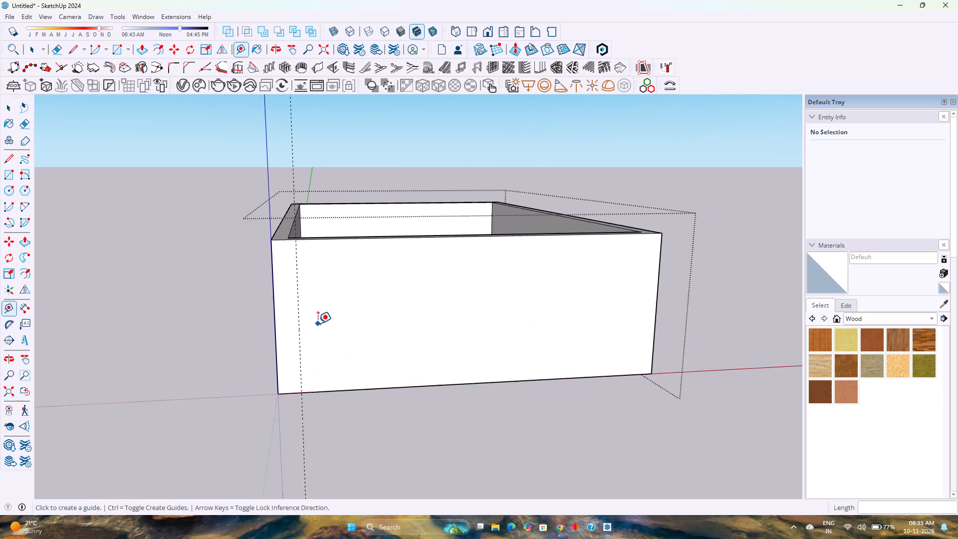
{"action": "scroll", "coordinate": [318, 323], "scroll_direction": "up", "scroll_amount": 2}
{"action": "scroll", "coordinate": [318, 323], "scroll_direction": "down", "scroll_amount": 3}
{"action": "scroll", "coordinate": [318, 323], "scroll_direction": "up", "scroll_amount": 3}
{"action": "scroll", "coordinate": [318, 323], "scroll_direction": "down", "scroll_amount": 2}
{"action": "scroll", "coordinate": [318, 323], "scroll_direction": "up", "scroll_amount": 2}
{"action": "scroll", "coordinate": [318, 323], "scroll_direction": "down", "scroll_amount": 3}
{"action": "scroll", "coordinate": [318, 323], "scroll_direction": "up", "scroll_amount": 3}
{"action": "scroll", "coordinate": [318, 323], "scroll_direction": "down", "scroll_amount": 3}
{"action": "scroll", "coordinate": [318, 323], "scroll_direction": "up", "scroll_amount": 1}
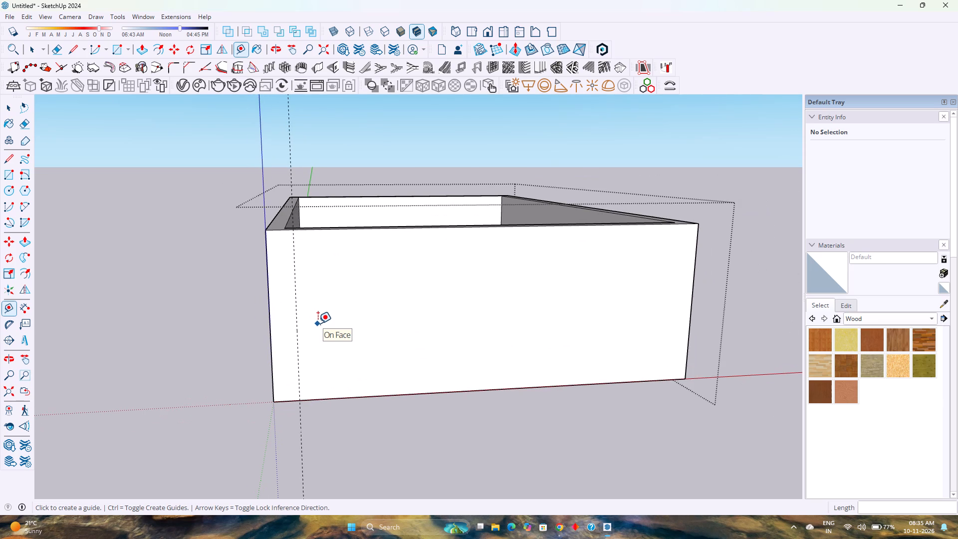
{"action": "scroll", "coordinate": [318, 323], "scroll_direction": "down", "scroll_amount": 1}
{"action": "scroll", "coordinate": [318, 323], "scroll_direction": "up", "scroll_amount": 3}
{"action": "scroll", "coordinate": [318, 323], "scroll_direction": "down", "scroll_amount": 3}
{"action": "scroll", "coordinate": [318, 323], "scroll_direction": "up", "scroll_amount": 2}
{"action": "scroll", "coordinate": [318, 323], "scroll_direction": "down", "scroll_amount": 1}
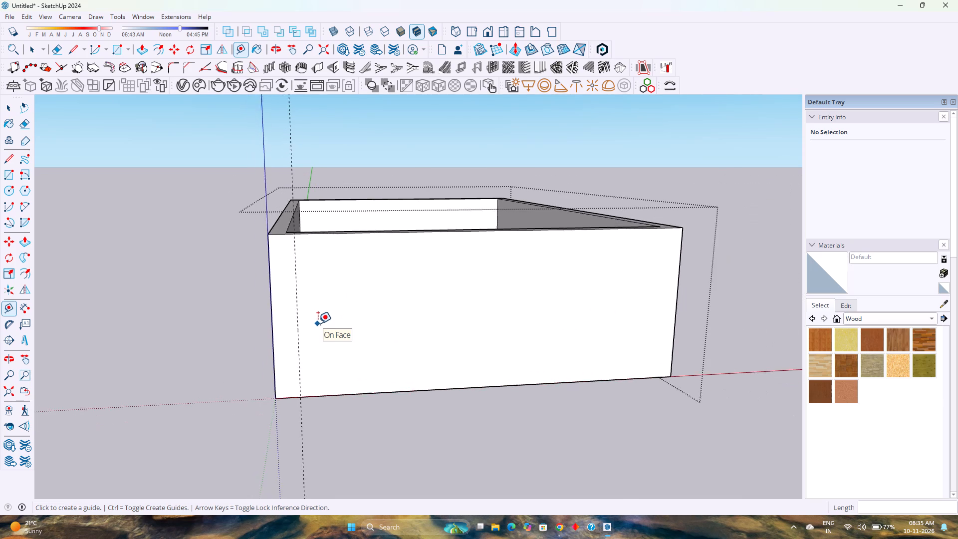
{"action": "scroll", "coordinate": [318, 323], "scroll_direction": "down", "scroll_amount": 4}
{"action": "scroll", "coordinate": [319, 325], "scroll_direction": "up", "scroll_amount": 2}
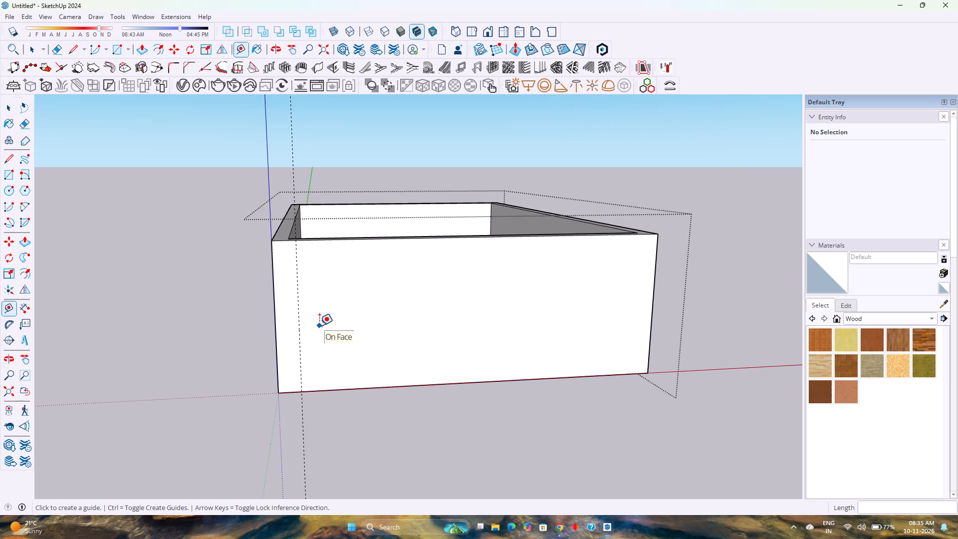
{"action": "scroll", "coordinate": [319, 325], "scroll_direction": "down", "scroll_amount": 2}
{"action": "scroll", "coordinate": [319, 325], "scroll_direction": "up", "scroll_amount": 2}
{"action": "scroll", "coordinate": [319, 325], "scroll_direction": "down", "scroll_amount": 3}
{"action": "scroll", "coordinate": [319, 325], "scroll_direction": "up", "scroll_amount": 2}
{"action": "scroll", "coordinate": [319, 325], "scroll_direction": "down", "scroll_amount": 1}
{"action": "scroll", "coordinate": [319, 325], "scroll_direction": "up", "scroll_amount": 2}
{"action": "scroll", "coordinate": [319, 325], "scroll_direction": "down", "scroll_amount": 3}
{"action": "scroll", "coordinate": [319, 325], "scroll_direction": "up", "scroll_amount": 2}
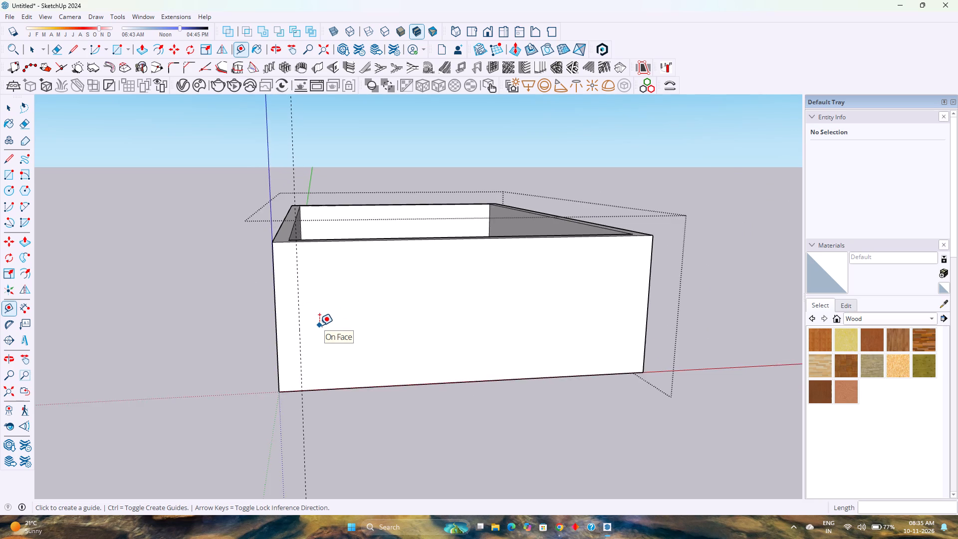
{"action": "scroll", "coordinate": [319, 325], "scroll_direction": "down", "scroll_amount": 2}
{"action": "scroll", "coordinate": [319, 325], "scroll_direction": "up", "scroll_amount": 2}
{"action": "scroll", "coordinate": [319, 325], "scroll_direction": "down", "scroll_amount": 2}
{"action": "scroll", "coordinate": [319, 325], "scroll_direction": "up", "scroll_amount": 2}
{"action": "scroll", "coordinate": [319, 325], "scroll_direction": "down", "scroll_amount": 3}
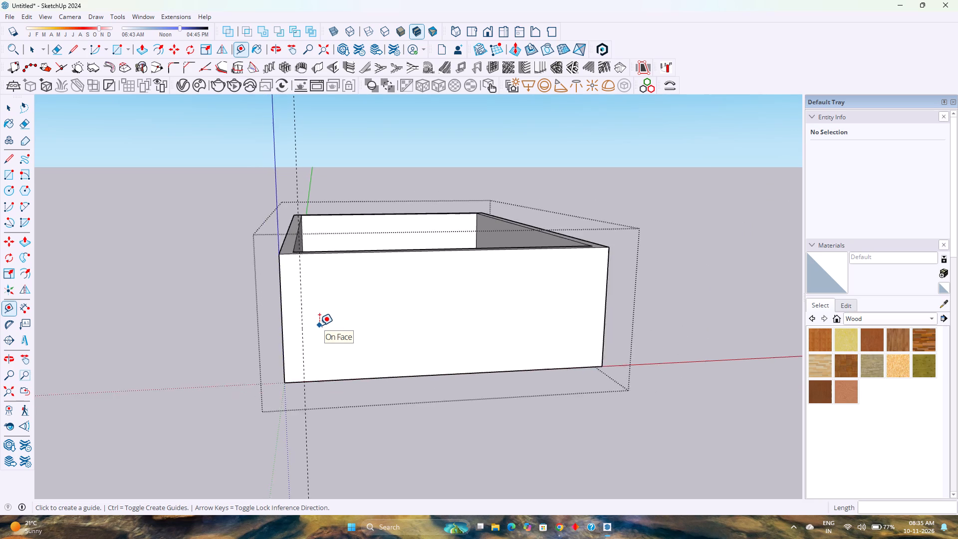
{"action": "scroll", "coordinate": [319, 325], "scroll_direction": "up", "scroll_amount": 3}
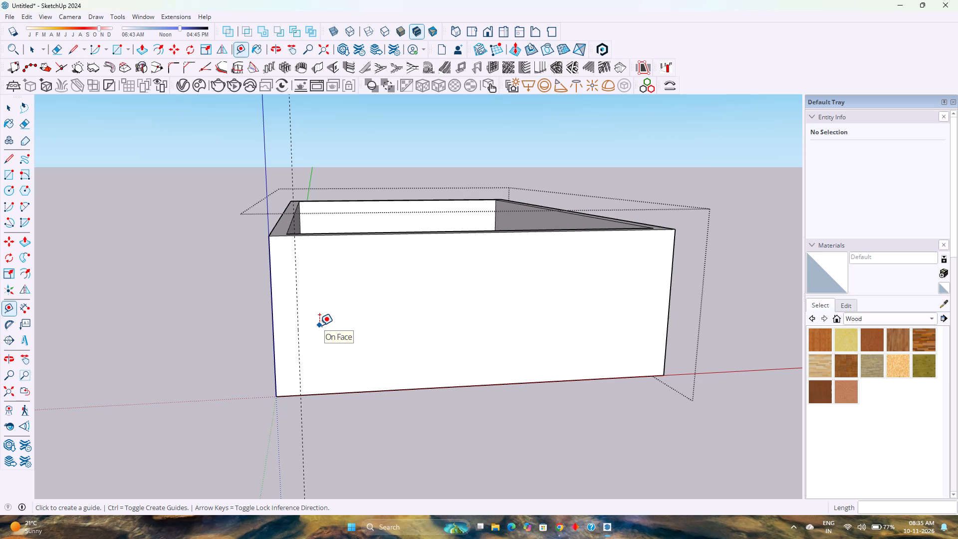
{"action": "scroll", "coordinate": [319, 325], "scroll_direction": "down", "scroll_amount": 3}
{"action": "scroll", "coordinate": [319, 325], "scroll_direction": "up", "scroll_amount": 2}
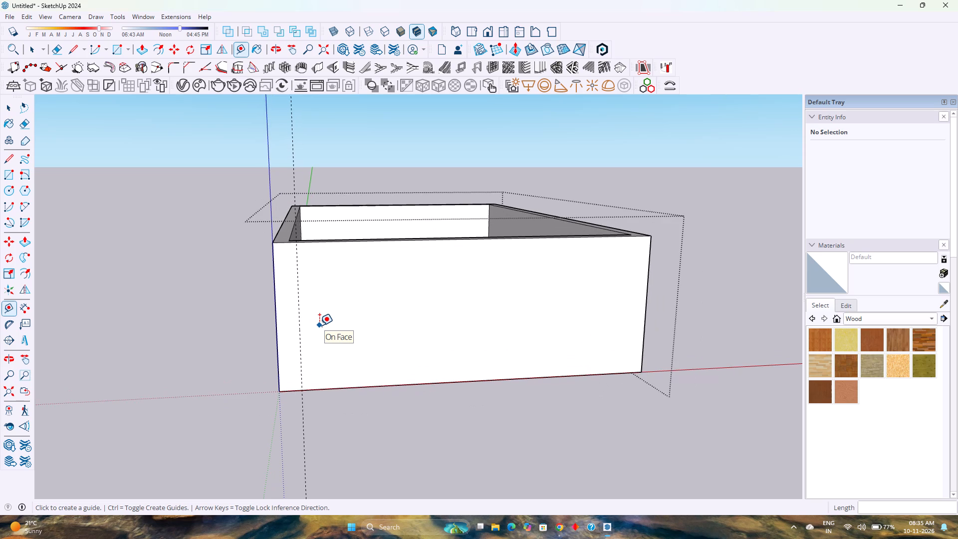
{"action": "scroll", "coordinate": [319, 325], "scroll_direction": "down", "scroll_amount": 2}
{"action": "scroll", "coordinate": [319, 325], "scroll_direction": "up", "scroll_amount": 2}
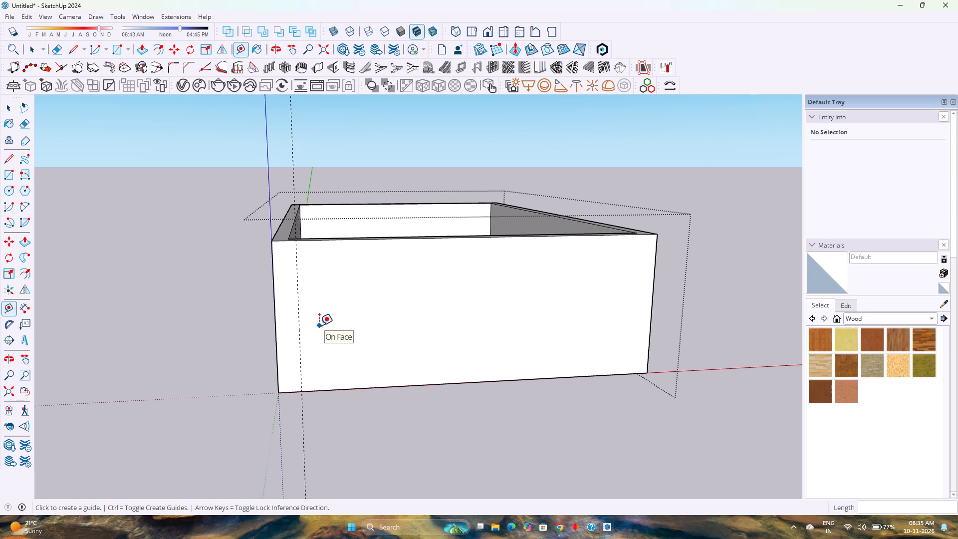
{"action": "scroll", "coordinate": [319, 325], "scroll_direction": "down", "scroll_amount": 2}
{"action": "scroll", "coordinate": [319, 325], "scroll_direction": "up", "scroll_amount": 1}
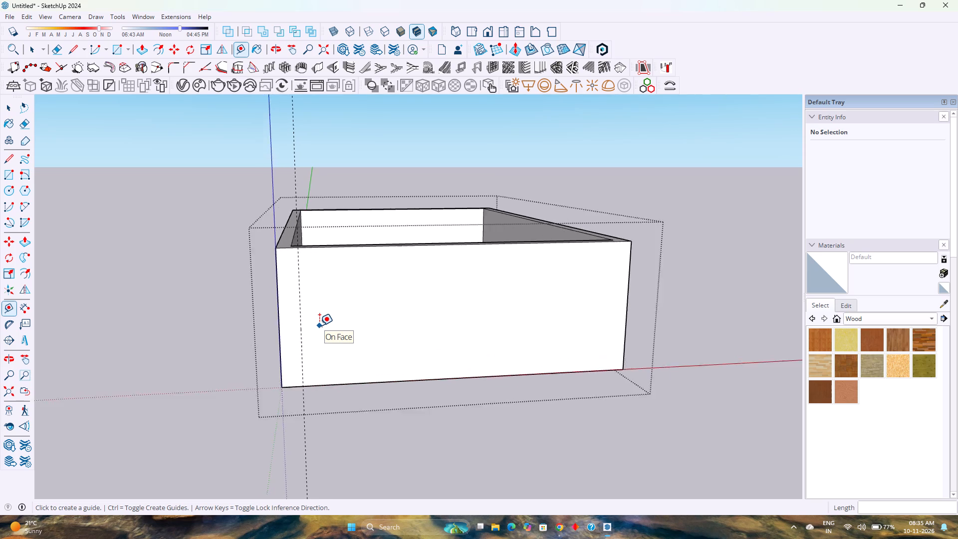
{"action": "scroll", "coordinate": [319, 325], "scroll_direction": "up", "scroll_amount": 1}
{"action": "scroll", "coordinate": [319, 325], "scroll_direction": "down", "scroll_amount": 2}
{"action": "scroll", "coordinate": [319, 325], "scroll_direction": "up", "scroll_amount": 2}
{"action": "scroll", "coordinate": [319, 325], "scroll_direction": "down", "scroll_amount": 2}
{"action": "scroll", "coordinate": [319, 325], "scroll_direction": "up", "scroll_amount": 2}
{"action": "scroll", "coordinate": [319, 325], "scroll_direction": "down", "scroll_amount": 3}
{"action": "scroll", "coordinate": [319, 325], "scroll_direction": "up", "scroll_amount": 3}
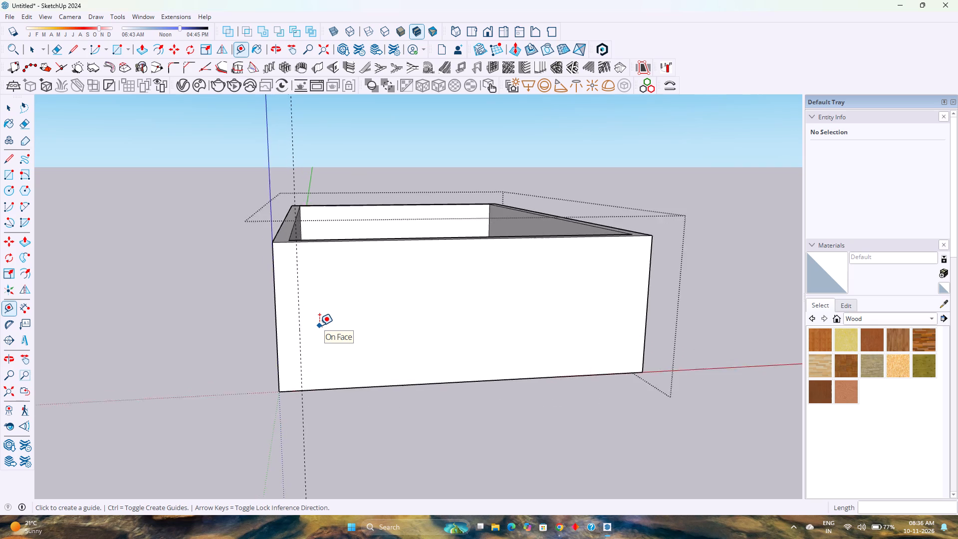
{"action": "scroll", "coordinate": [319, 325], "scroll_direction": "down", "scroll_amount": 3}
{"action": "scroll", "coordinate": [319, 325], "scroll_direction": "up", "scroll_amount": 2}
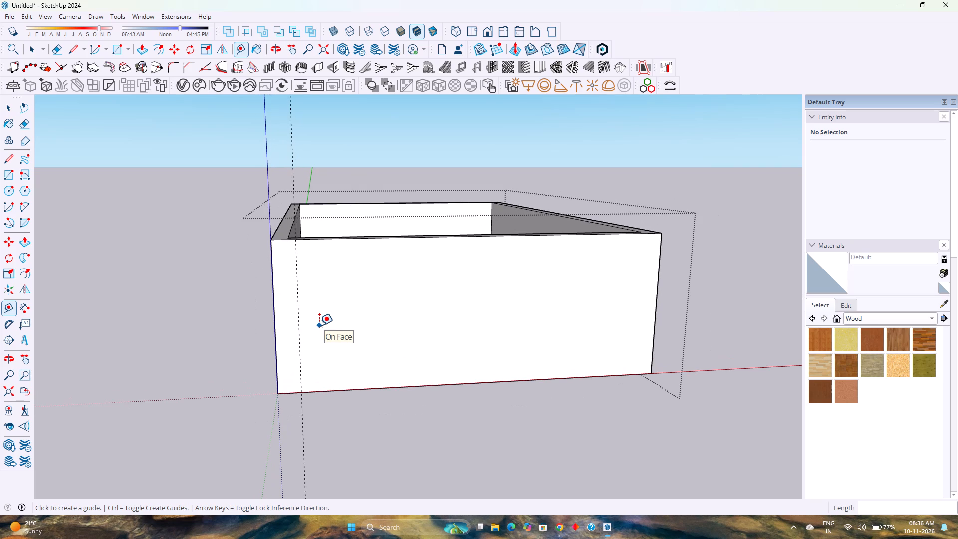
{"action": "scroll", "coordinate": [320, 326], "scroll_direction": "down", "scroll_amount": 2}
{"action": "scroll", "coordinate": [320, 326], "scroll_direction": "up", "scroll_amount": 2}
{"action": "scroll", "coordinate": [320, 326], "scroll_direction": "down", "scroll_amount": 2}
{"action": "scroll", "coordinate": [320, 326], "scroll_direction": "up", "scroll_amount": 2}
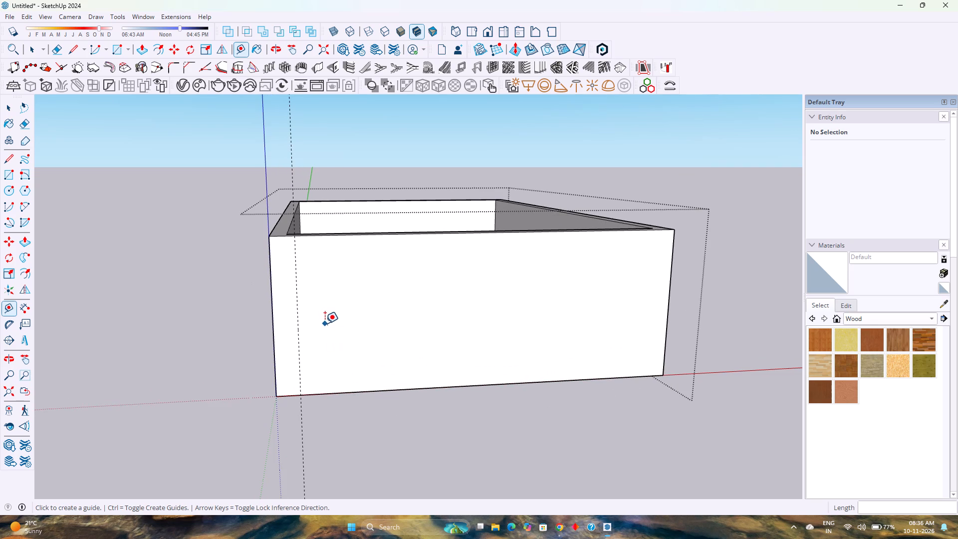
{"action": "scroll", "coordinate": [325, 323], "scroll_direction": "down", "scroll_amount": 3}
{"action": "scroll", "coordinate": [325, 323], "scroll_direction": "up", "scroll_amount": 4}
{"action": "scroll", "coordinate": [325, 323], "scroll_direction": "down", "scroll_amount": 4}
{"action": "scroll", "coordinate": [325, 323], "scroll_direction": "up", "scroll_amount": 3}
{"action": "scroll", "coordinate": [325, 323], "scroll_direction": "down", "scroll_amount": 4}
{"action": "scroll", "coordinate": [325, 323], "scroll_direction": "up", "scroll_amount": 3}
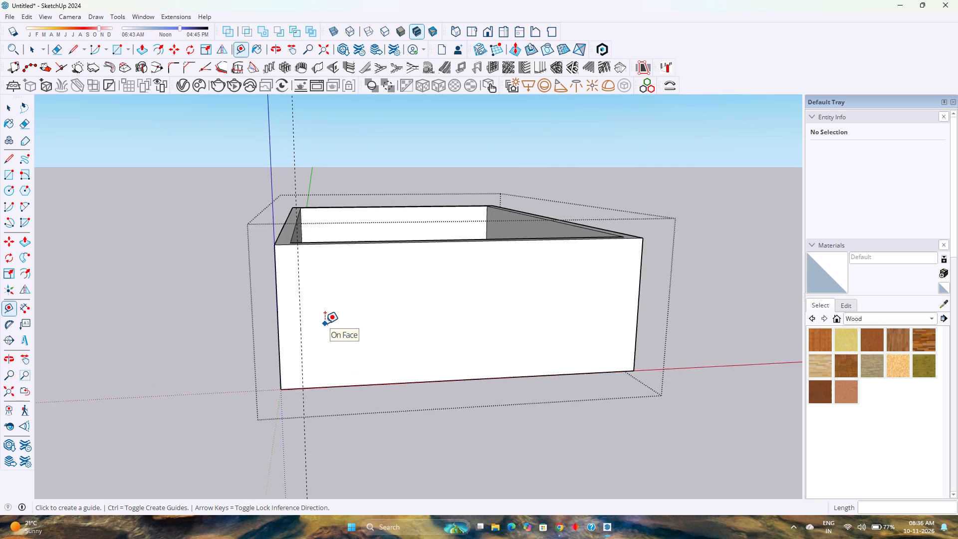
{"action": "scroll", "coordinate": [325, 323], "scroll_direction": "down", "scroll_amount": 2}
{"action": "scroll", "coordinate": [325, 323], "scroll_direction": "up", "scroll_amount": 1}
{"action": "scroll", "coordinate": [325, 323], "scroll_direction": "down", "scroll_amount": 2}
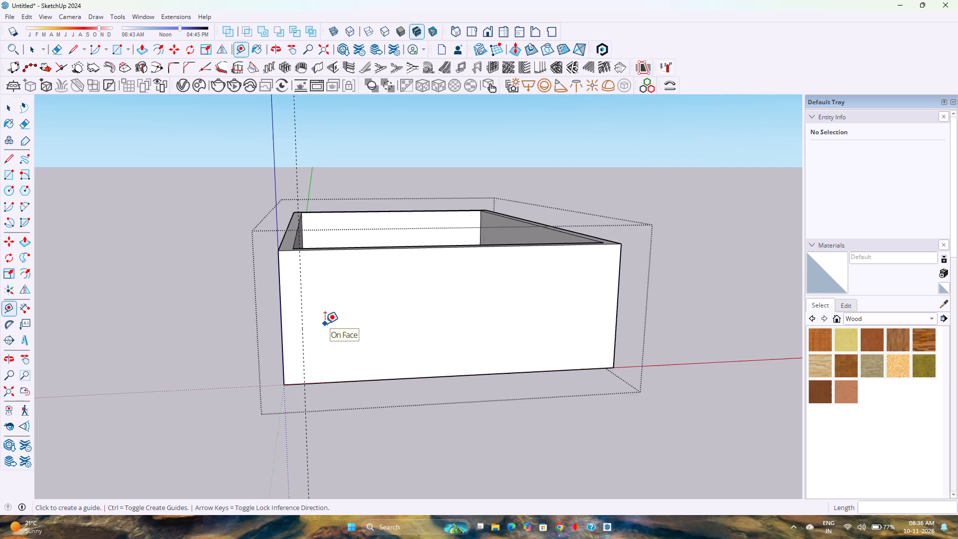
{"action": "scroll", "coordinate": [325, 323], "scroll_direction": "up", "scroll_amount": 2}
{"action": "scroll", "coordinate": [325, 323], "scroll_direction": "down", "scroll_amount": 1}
Add a second vertical guide on the front wall, 6'6" from the first guide, away from the origin.
{"action": "scroll", "coordinate": [325, 323], "scroll_direction": "up", "scroll_amount": 3}
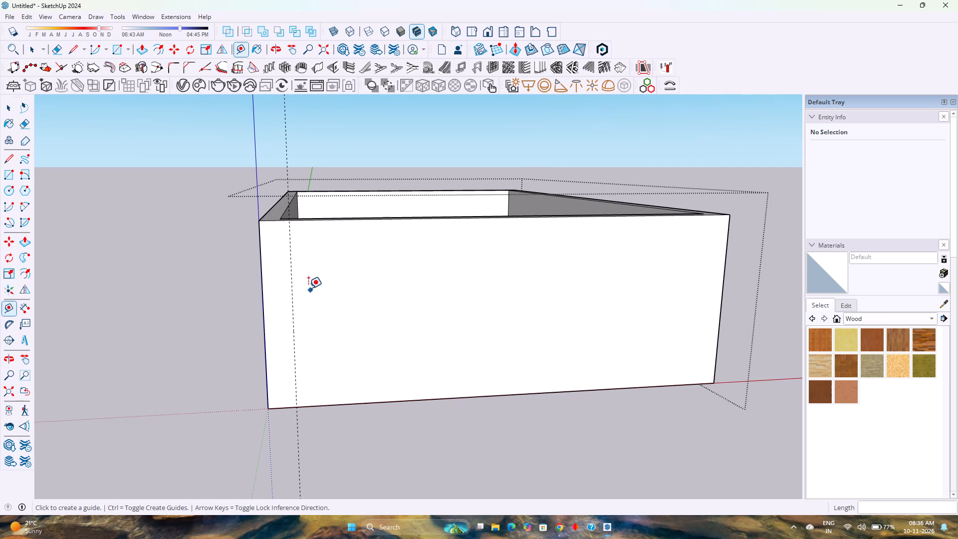
{"action": "left_click", "coordinate": [293, 292]}
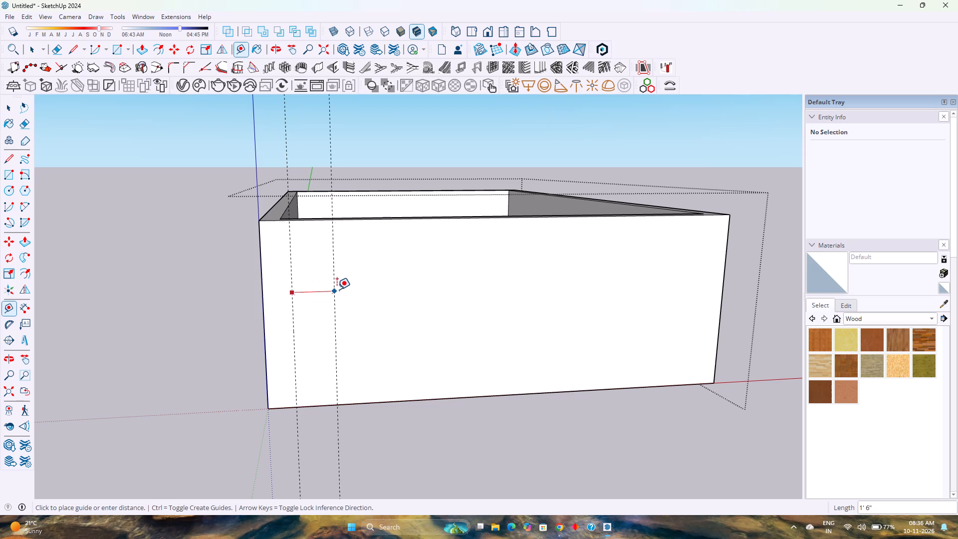
{"action": "type", "text": "6'6"}
{"action": "key", "text": "Return"}
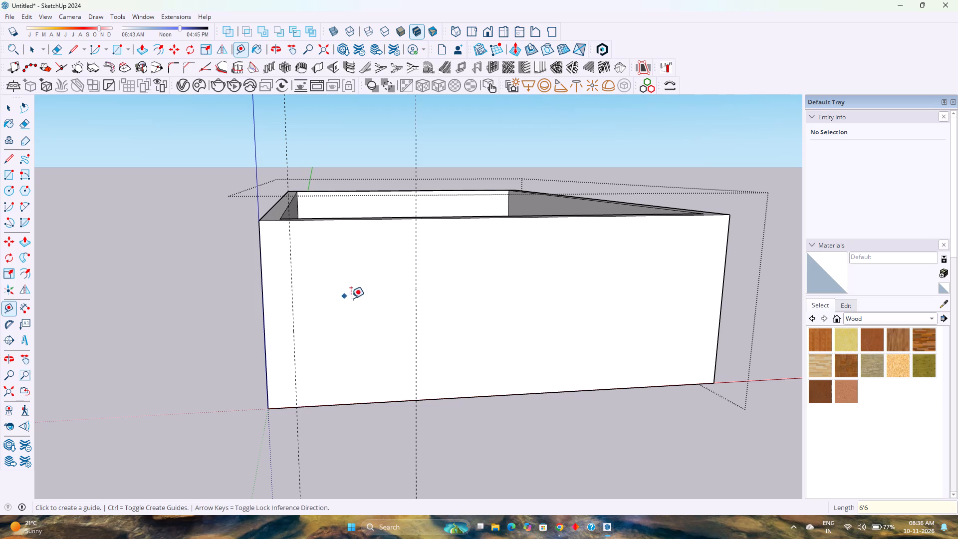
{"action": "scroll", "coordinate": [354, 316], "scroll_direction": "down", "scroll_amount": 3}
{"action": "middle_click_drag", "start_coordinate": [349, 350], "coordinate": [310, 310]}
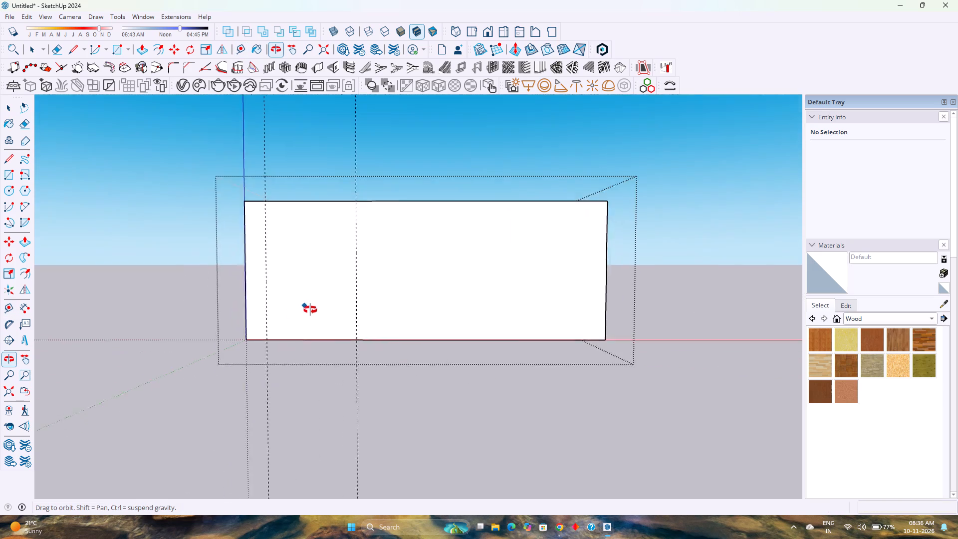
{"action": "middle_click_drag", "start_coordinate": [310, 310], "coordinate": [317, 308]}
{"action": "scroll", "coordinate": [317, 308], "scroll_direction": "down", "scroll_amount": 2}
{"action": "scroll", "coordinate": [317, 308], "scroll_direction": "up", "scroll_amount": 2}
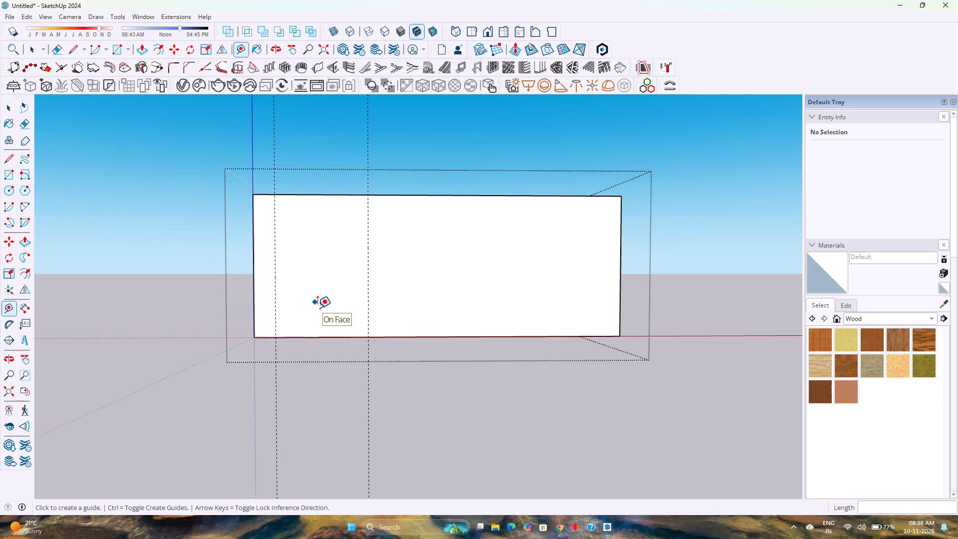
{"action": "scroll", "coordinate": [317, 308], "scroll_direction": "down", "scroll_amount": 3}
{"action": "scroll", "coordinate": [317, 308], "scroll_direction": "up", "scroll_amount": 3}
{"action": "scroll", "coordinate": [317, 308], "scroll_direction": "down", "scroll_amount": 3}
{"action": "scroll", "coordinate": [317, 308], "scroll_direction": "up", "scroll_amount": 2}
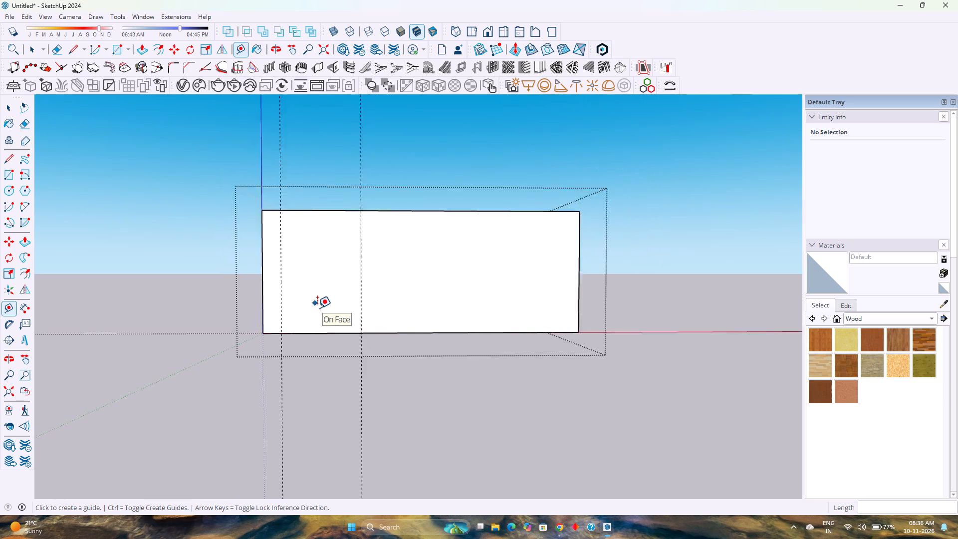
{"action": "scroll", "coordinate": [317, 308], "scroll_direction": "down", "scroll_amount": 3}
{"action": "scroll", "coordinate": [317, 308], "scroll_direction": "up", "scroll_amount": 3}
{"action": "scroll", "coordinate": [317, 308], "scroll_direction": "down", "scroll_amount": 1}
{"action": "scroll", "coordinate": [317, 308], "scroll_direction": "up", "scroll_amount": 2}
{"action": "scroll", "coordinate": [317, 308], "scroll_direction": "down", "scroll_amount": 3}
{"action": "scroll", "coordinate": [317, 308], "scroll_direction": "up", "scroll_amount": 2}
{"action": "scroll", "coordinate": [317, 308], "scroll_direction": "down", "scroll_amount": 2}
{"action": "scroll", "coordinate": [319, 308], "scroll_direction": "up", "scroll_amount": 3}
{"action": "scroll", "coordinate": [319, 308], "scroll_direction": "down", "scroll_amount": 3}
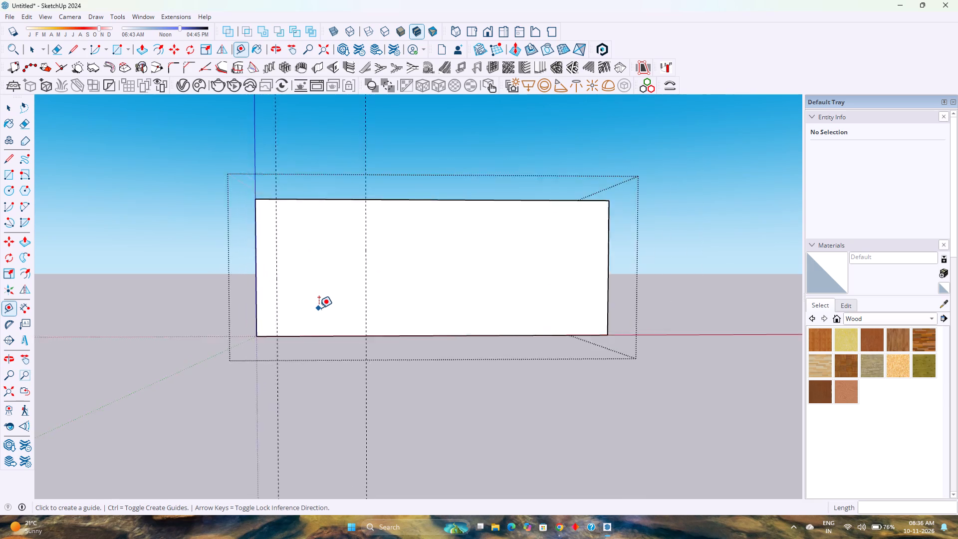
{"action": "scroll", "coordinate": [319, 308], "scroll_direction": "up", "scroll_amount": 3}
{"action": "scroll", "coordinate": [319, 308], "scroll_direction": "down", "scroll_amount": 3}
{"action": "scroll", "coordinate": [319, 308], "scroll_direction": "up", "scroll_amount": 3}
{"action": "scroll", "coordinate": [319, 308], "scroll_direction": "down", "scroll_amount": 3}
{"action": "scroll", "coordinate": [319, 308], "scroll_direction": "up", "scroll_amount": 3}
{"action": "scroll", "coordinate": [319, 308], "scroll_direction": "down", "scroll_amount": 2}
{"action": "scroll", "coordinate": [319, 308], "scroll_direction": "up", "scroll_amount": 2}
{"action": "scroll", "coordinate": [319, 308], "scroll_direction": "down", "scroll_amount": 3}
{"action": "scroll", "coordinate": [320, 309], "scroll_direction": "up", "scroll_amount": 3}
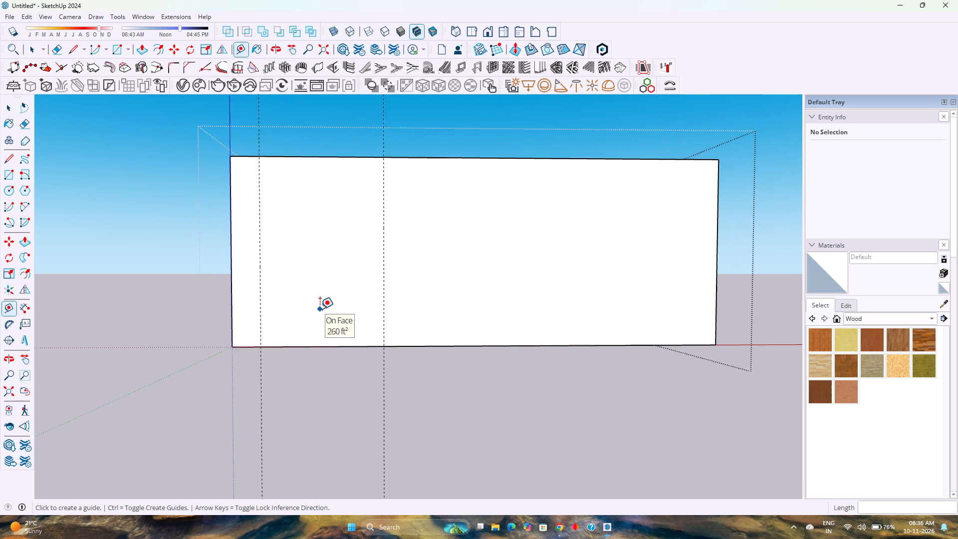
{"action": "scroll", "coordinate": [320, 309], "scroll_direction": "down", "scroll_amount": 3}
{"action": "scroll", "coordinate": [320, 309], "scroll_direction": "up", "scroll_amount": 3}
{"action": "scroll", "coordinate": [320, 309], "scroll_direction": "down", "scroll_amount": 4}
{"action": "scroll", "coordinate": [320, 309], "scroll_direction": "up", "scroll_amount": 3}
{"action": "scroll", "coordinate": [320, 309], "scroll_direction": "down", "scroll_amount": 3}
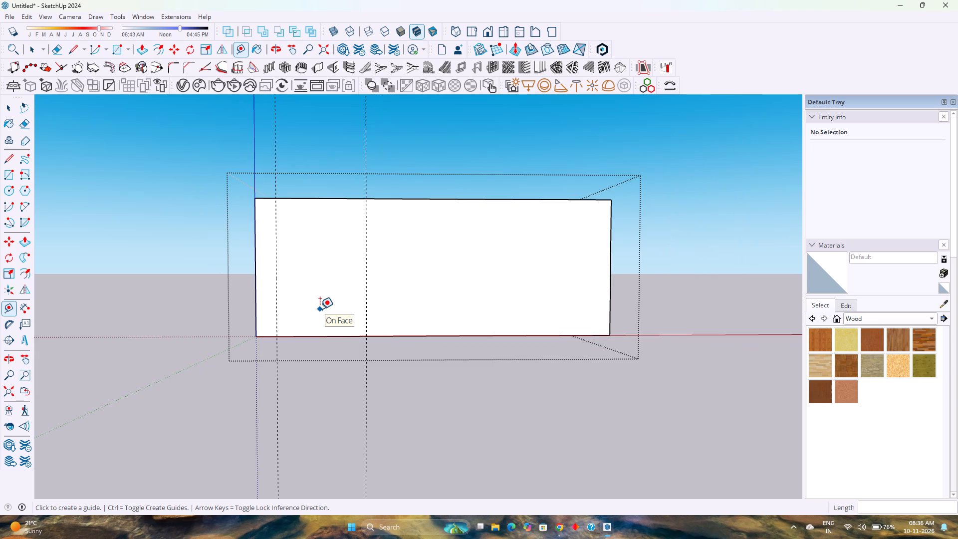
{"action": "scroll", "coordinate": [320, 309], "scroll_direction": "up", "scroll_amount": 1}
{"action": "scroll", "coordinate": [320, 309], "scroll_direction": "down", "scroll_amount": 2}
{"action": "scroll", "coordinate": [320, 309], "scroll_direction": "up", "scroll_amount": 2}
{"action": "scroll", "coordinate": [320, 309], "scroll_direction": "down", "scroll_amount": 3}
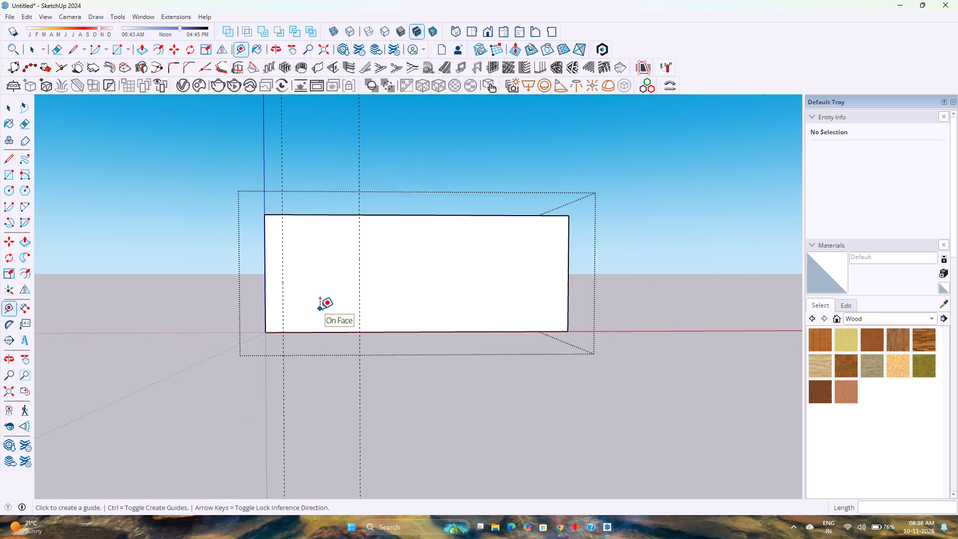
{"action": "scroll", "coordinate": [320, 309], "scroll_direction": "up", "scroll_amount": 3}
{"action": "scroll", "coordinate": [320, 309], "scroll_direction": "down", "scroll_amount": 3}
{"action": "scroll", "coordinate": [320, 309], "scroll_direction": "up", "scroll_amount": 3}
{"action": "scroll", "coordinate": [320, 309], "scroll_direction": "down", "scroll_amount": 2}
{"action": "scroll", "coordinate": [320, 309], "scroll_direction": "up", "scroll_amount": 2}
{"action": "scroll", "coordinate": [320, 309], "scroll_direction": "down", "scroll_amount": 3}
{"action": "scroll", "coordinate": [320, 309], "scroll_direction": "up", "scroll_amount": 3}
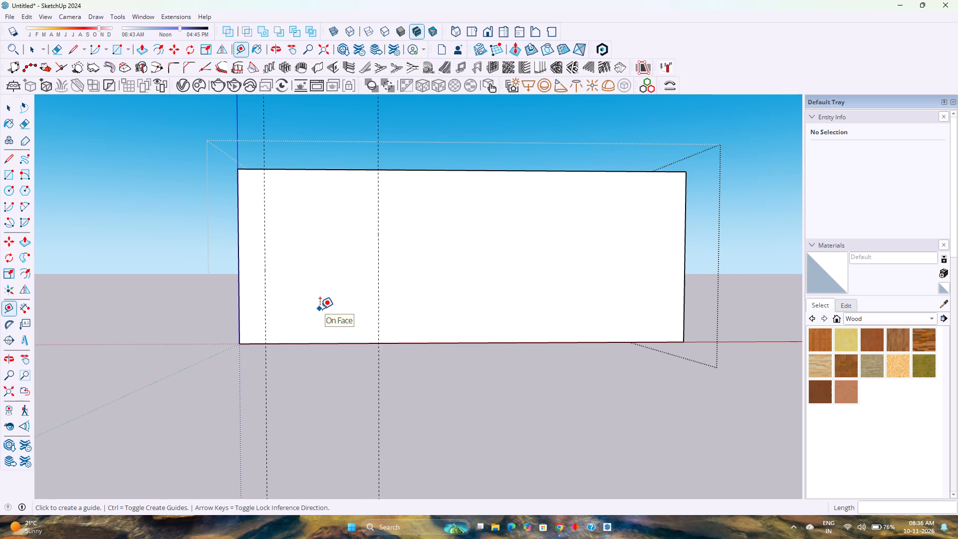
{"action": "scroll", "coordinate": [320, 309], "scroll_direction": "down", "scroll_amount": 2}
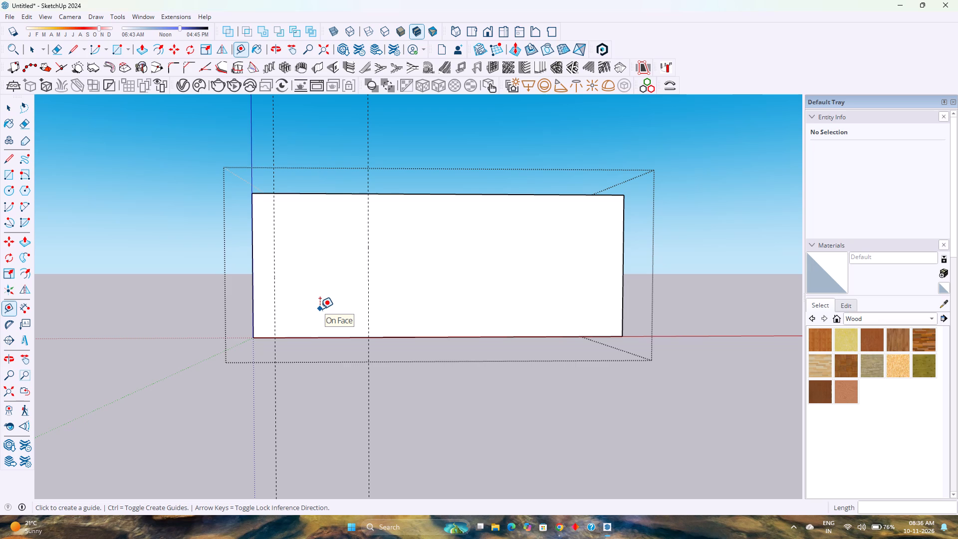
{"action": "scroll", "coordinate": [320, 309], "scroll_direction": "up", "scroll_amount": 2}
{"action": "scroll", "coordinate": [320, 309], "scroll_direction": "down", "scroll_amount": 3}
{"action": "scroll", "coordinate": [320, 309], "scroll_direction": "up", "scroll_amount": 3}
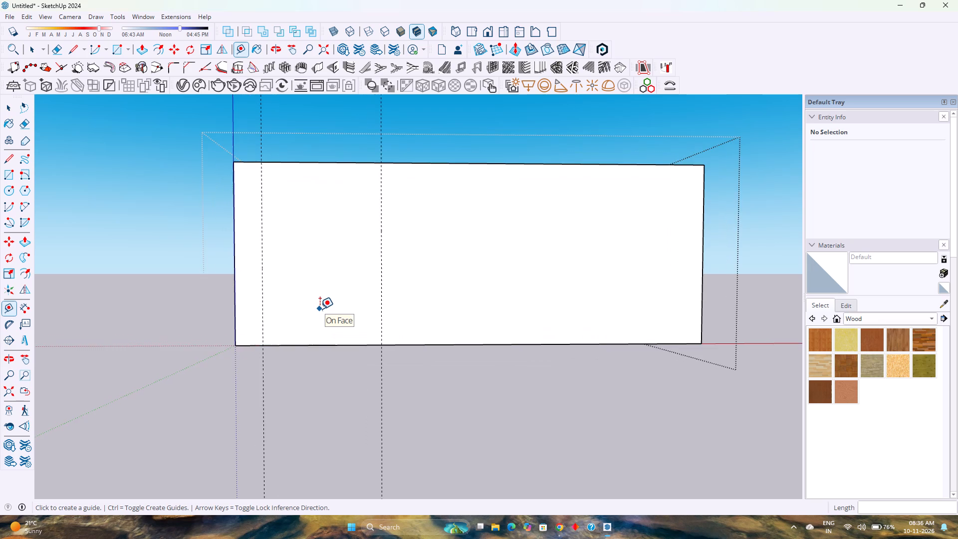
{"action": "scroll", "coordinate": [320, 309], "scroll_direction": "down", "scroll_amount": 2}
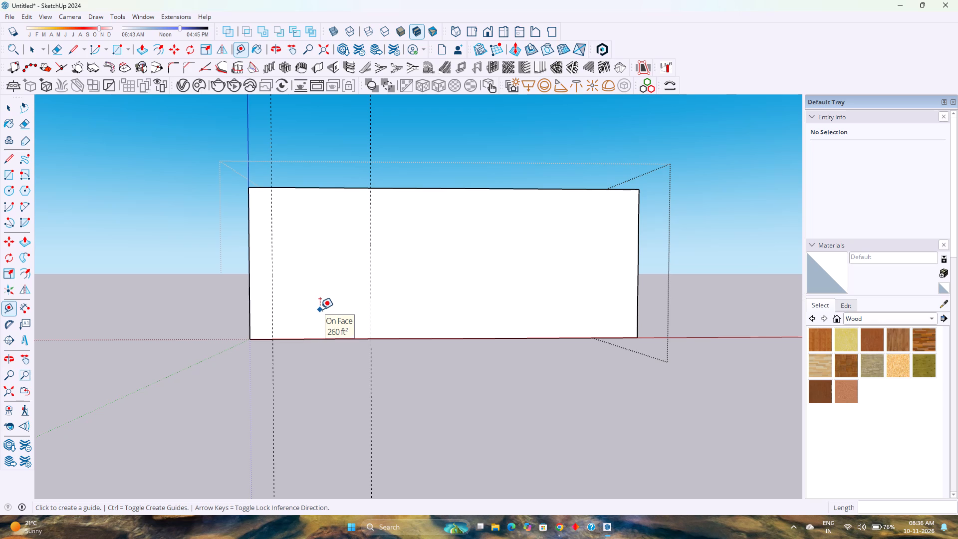
Revise the second vertical guide's distance from the first guide, trying 8' before setting it to 10'.
{"action": "type", "text": "8'"}
{"action": "key", "text": "Return"}
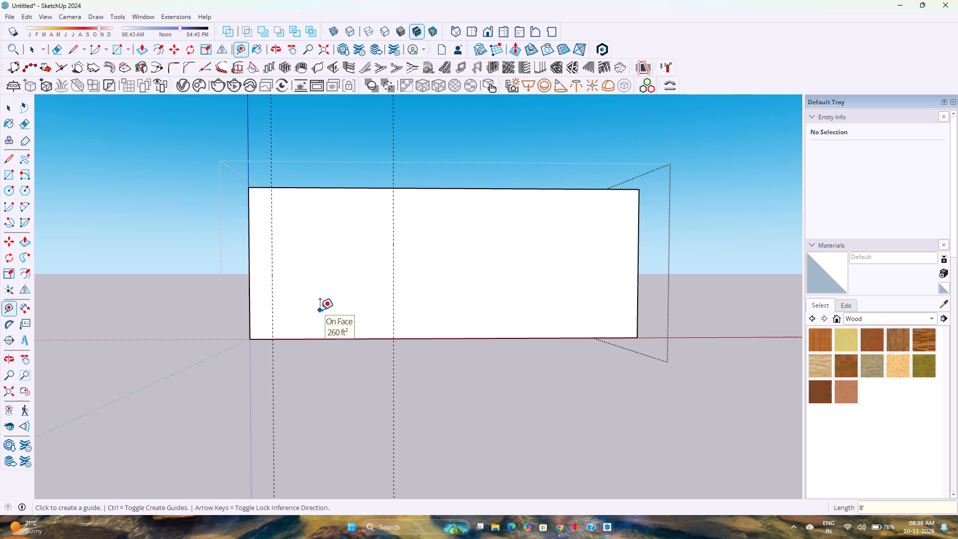
{"action": "type", "text": "10'"}
{"action": "key", "text": "Return"}
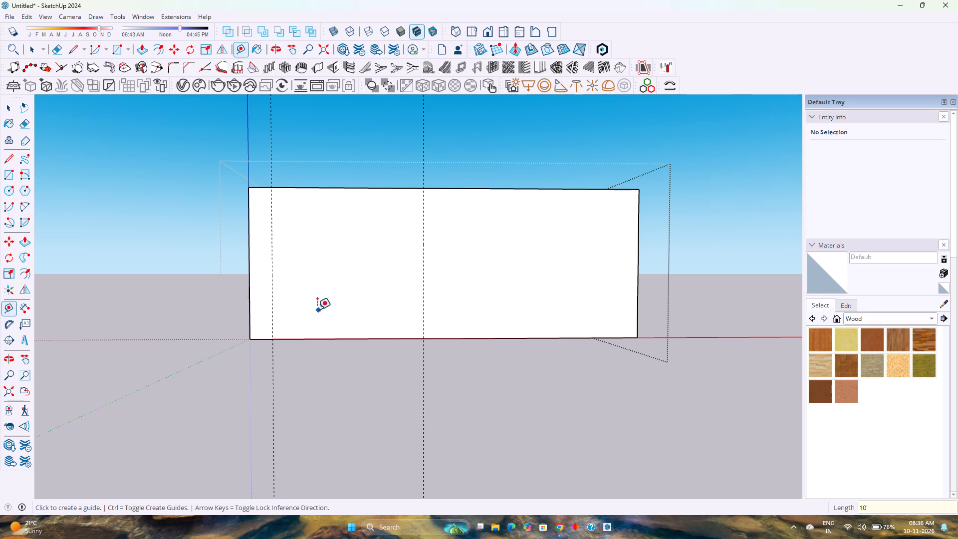
Add a third vertical guide on the front wall, 2' from the second guide, away from the origin.
{"action": "scroll", "coordinate": [316, 309], "scroll_direction": "down", "scroll_amount": 4}
{"action": "middle_click_drag", "start_coordinate": [372, 281], "coordinate": [356, 346]}
{"action": "middle_click", "coordinate": [356, 346]}
{"action": "scroll", "coordinate": [356, 346], "scroll_direction": "down", "scroll_amount": 1}
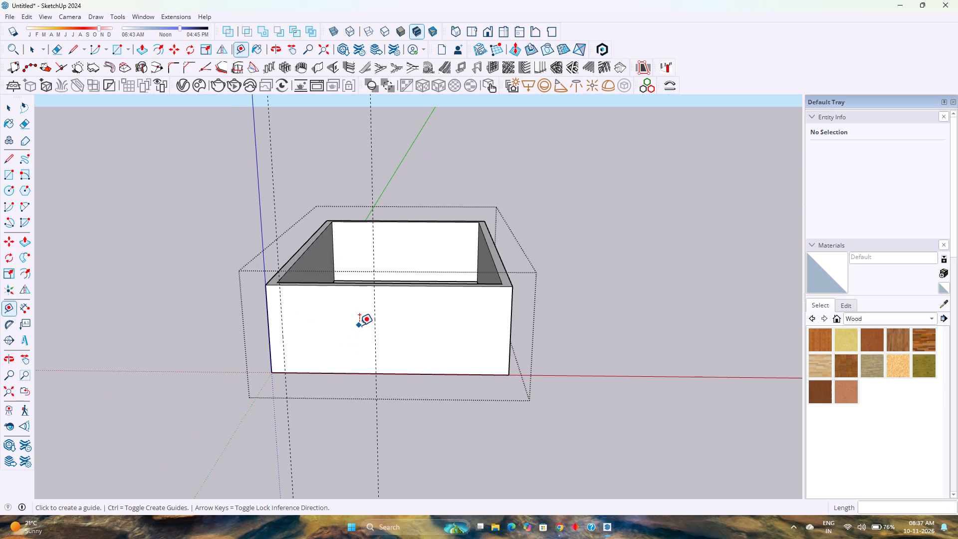
{"action": "left_click", "coordinate": [377, 304]}
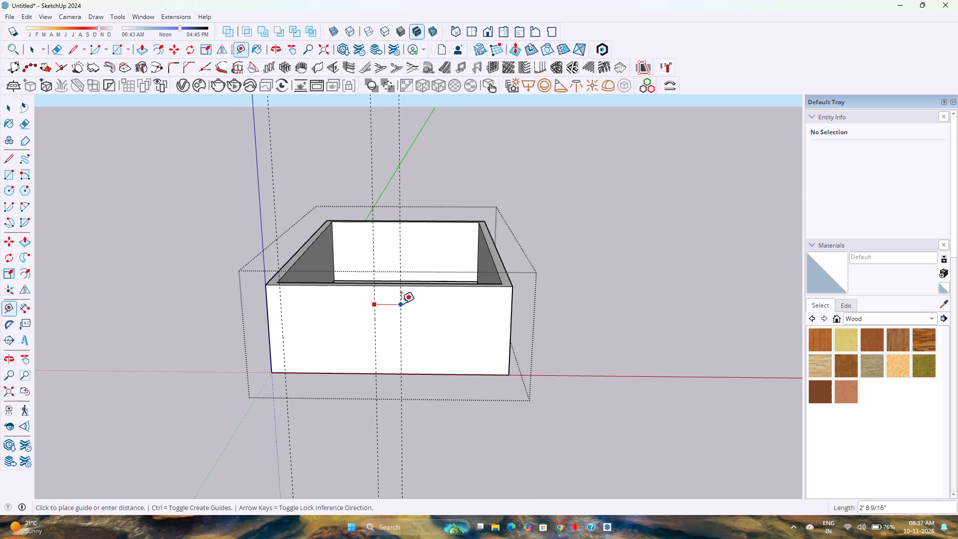
{"action": "type", "text": "2'"}
{"action": "key", "text": "Return"}
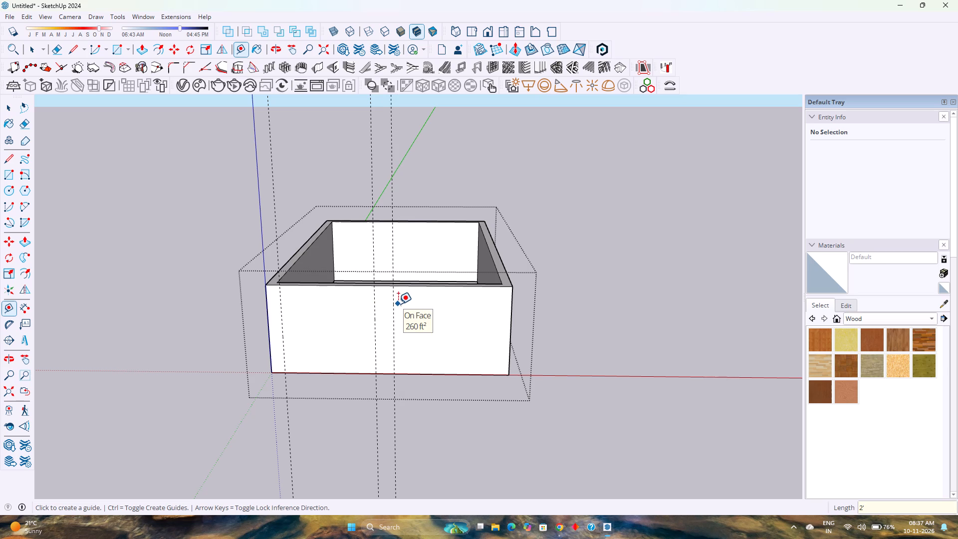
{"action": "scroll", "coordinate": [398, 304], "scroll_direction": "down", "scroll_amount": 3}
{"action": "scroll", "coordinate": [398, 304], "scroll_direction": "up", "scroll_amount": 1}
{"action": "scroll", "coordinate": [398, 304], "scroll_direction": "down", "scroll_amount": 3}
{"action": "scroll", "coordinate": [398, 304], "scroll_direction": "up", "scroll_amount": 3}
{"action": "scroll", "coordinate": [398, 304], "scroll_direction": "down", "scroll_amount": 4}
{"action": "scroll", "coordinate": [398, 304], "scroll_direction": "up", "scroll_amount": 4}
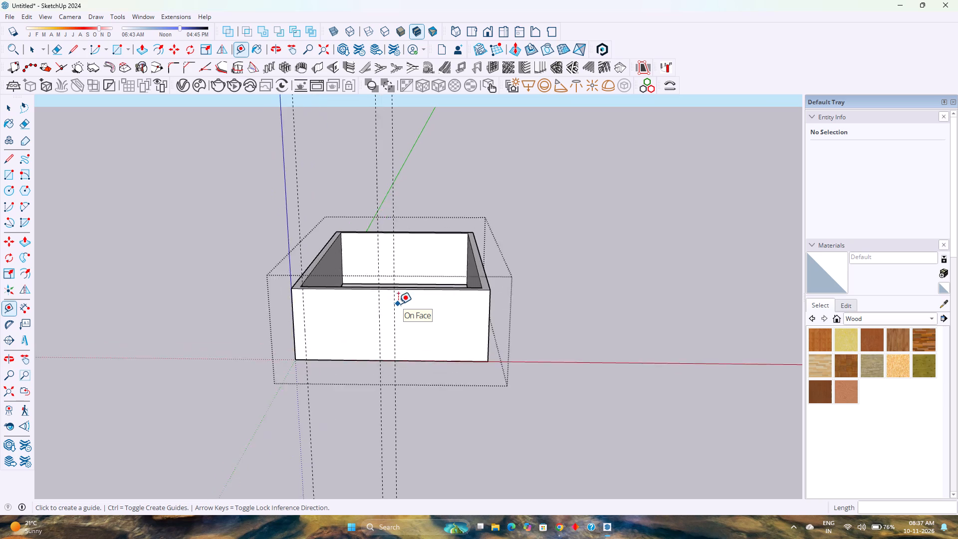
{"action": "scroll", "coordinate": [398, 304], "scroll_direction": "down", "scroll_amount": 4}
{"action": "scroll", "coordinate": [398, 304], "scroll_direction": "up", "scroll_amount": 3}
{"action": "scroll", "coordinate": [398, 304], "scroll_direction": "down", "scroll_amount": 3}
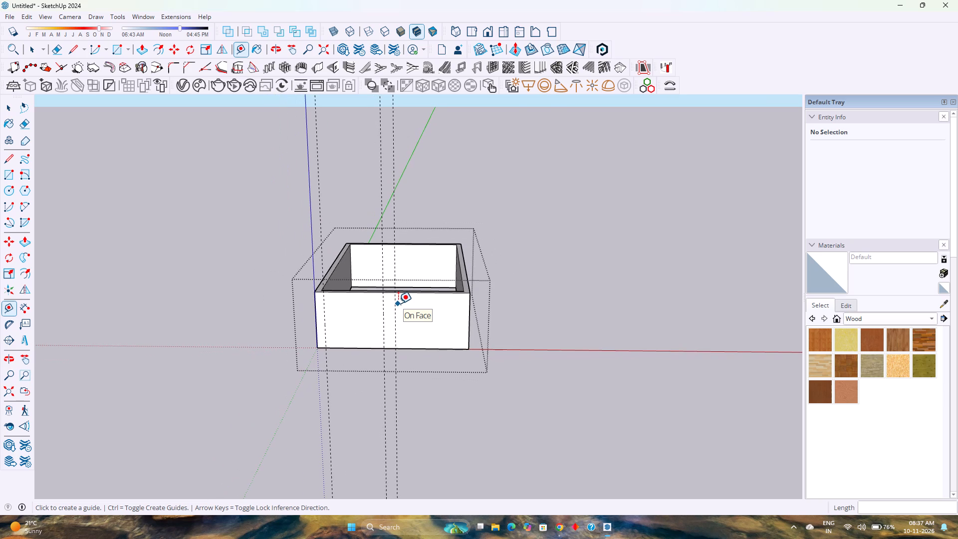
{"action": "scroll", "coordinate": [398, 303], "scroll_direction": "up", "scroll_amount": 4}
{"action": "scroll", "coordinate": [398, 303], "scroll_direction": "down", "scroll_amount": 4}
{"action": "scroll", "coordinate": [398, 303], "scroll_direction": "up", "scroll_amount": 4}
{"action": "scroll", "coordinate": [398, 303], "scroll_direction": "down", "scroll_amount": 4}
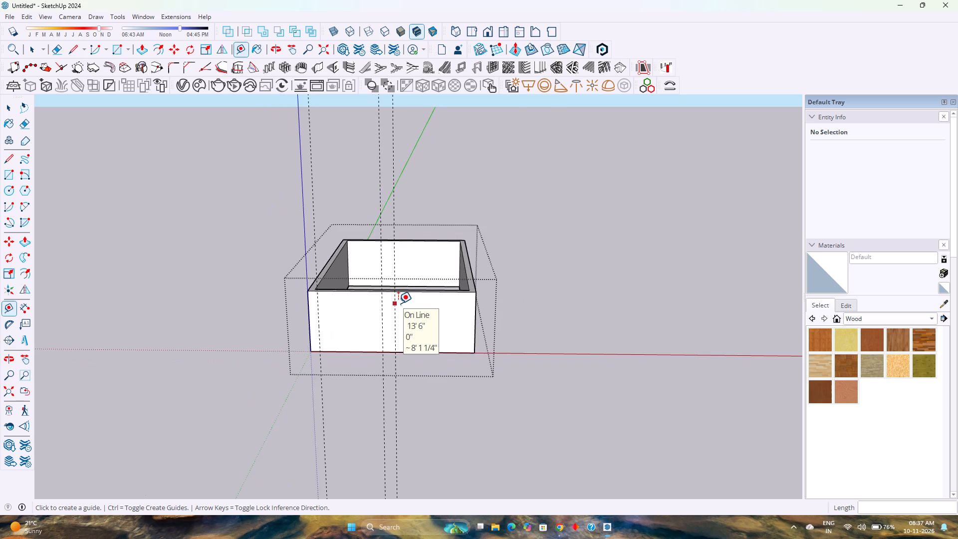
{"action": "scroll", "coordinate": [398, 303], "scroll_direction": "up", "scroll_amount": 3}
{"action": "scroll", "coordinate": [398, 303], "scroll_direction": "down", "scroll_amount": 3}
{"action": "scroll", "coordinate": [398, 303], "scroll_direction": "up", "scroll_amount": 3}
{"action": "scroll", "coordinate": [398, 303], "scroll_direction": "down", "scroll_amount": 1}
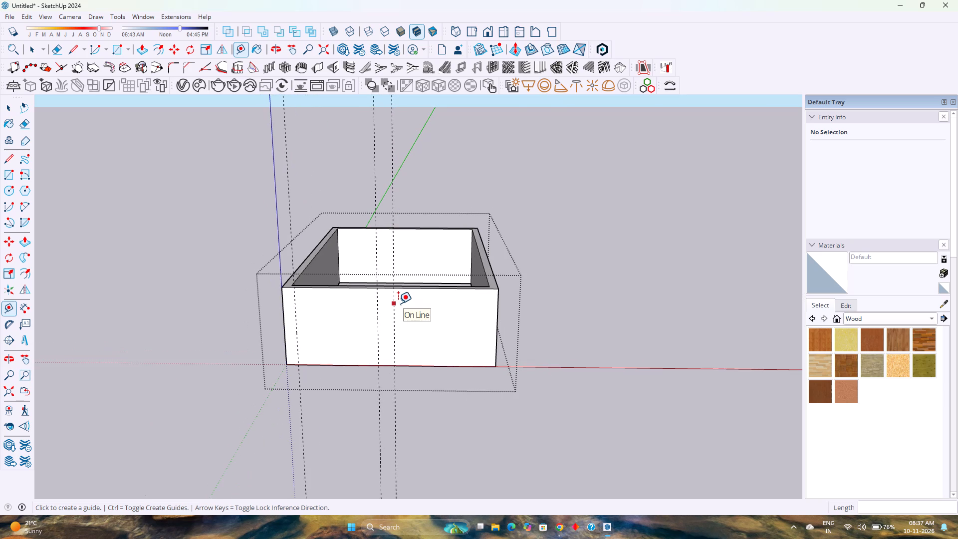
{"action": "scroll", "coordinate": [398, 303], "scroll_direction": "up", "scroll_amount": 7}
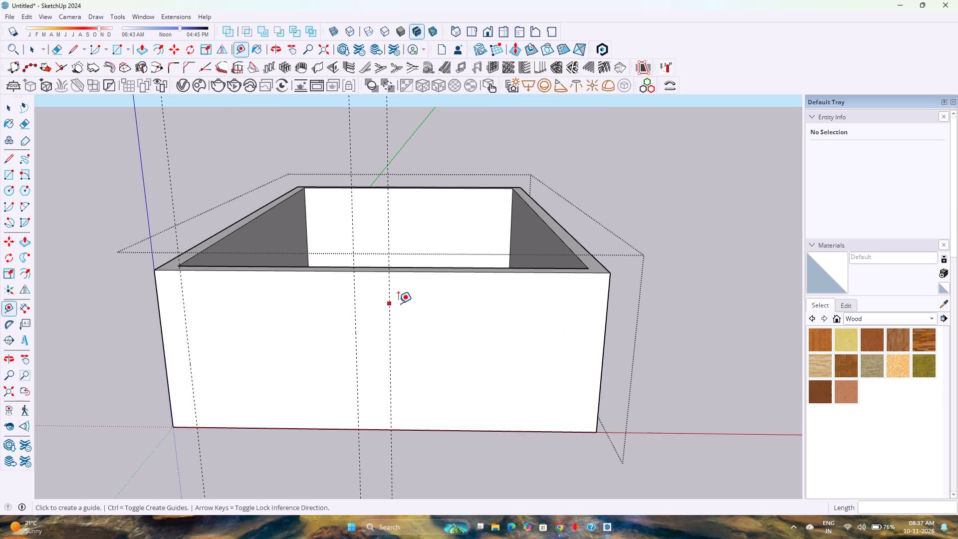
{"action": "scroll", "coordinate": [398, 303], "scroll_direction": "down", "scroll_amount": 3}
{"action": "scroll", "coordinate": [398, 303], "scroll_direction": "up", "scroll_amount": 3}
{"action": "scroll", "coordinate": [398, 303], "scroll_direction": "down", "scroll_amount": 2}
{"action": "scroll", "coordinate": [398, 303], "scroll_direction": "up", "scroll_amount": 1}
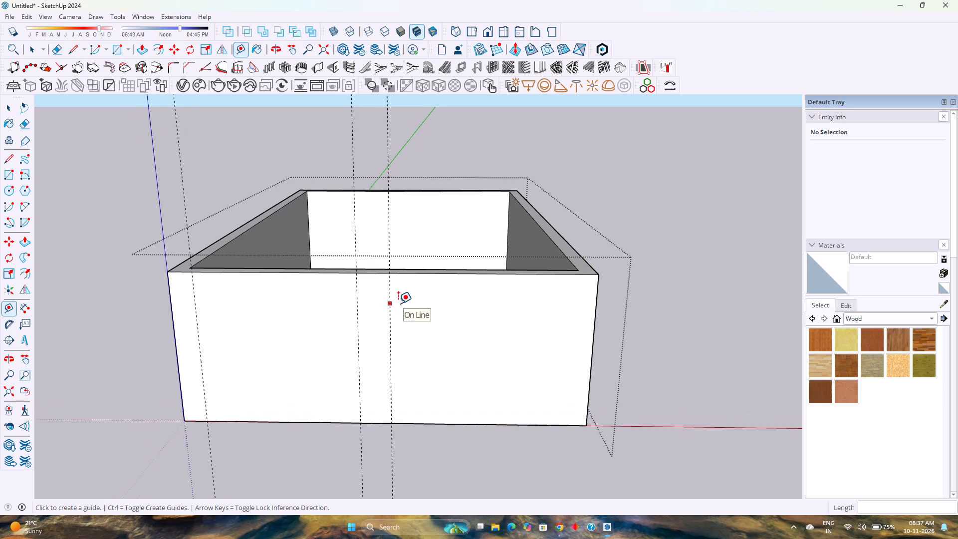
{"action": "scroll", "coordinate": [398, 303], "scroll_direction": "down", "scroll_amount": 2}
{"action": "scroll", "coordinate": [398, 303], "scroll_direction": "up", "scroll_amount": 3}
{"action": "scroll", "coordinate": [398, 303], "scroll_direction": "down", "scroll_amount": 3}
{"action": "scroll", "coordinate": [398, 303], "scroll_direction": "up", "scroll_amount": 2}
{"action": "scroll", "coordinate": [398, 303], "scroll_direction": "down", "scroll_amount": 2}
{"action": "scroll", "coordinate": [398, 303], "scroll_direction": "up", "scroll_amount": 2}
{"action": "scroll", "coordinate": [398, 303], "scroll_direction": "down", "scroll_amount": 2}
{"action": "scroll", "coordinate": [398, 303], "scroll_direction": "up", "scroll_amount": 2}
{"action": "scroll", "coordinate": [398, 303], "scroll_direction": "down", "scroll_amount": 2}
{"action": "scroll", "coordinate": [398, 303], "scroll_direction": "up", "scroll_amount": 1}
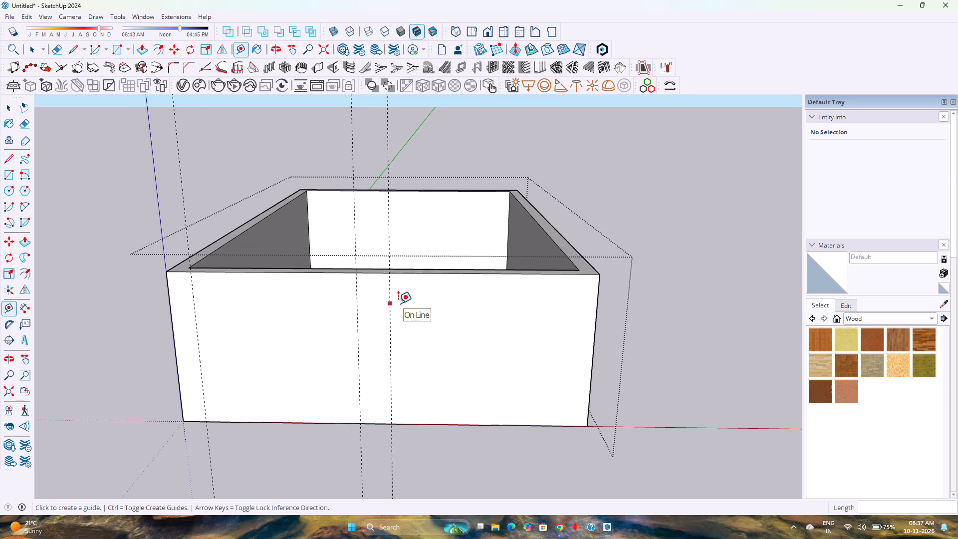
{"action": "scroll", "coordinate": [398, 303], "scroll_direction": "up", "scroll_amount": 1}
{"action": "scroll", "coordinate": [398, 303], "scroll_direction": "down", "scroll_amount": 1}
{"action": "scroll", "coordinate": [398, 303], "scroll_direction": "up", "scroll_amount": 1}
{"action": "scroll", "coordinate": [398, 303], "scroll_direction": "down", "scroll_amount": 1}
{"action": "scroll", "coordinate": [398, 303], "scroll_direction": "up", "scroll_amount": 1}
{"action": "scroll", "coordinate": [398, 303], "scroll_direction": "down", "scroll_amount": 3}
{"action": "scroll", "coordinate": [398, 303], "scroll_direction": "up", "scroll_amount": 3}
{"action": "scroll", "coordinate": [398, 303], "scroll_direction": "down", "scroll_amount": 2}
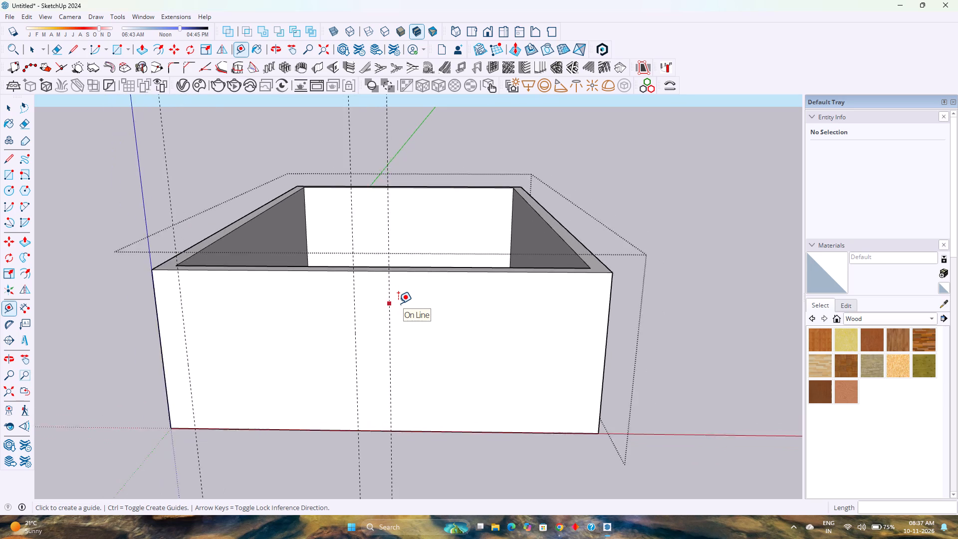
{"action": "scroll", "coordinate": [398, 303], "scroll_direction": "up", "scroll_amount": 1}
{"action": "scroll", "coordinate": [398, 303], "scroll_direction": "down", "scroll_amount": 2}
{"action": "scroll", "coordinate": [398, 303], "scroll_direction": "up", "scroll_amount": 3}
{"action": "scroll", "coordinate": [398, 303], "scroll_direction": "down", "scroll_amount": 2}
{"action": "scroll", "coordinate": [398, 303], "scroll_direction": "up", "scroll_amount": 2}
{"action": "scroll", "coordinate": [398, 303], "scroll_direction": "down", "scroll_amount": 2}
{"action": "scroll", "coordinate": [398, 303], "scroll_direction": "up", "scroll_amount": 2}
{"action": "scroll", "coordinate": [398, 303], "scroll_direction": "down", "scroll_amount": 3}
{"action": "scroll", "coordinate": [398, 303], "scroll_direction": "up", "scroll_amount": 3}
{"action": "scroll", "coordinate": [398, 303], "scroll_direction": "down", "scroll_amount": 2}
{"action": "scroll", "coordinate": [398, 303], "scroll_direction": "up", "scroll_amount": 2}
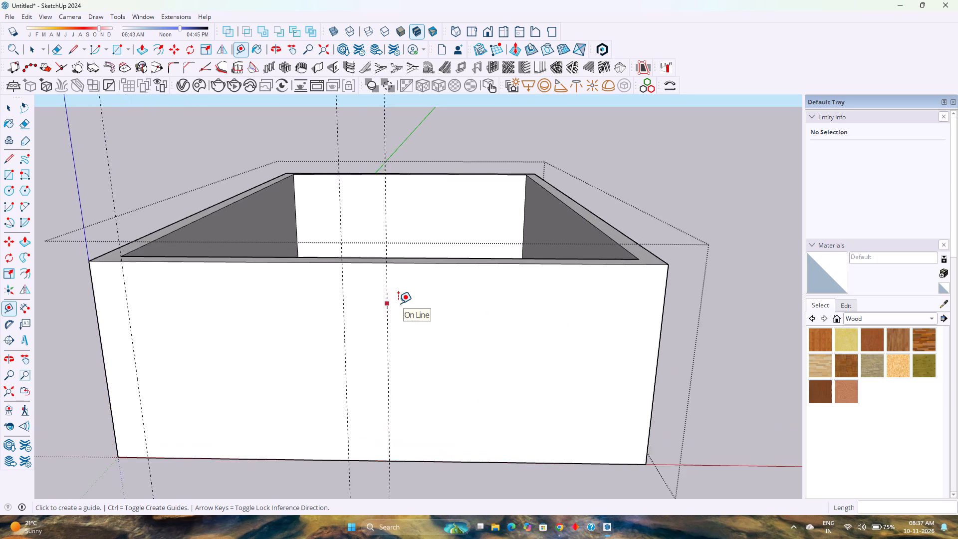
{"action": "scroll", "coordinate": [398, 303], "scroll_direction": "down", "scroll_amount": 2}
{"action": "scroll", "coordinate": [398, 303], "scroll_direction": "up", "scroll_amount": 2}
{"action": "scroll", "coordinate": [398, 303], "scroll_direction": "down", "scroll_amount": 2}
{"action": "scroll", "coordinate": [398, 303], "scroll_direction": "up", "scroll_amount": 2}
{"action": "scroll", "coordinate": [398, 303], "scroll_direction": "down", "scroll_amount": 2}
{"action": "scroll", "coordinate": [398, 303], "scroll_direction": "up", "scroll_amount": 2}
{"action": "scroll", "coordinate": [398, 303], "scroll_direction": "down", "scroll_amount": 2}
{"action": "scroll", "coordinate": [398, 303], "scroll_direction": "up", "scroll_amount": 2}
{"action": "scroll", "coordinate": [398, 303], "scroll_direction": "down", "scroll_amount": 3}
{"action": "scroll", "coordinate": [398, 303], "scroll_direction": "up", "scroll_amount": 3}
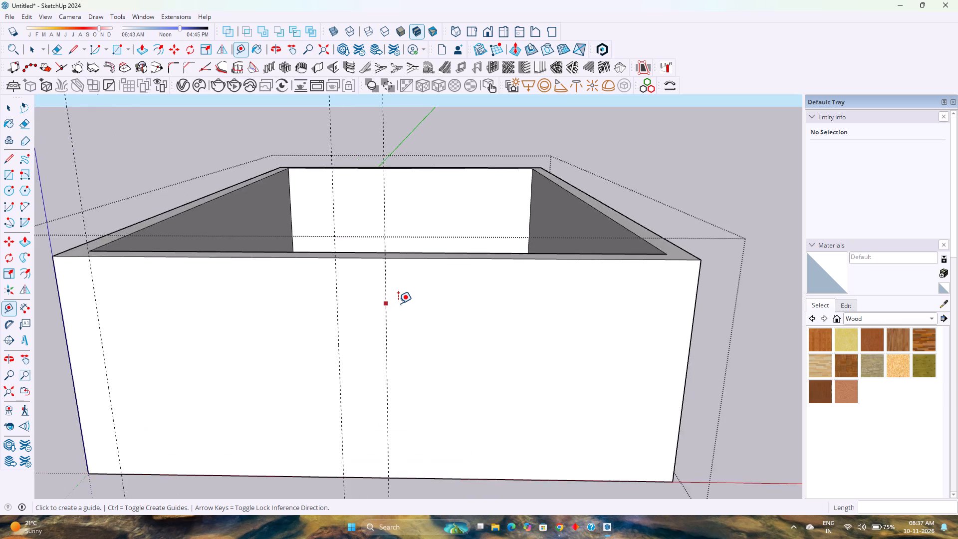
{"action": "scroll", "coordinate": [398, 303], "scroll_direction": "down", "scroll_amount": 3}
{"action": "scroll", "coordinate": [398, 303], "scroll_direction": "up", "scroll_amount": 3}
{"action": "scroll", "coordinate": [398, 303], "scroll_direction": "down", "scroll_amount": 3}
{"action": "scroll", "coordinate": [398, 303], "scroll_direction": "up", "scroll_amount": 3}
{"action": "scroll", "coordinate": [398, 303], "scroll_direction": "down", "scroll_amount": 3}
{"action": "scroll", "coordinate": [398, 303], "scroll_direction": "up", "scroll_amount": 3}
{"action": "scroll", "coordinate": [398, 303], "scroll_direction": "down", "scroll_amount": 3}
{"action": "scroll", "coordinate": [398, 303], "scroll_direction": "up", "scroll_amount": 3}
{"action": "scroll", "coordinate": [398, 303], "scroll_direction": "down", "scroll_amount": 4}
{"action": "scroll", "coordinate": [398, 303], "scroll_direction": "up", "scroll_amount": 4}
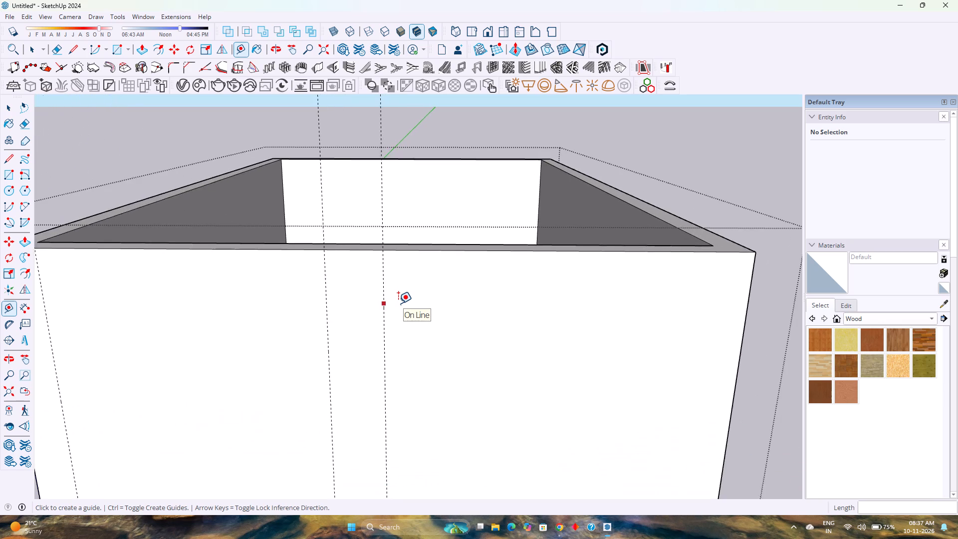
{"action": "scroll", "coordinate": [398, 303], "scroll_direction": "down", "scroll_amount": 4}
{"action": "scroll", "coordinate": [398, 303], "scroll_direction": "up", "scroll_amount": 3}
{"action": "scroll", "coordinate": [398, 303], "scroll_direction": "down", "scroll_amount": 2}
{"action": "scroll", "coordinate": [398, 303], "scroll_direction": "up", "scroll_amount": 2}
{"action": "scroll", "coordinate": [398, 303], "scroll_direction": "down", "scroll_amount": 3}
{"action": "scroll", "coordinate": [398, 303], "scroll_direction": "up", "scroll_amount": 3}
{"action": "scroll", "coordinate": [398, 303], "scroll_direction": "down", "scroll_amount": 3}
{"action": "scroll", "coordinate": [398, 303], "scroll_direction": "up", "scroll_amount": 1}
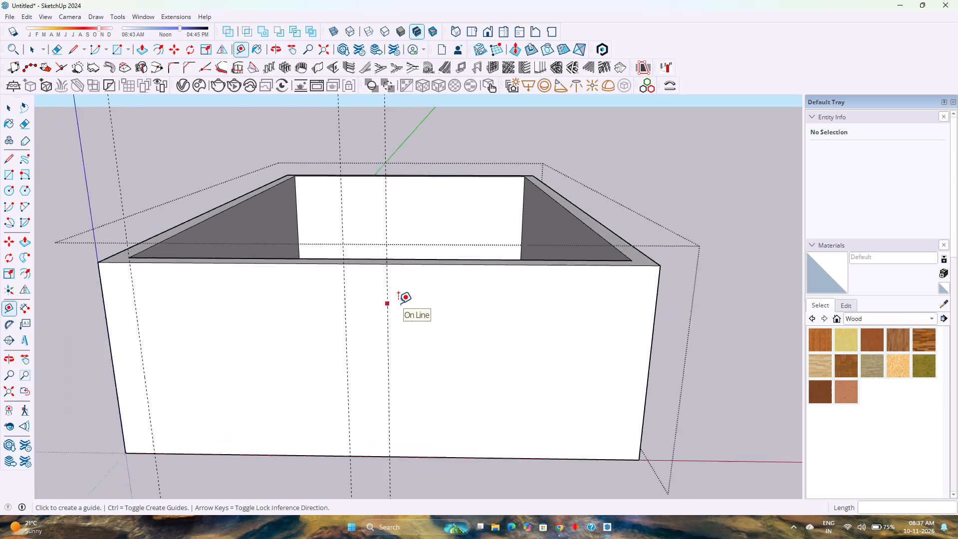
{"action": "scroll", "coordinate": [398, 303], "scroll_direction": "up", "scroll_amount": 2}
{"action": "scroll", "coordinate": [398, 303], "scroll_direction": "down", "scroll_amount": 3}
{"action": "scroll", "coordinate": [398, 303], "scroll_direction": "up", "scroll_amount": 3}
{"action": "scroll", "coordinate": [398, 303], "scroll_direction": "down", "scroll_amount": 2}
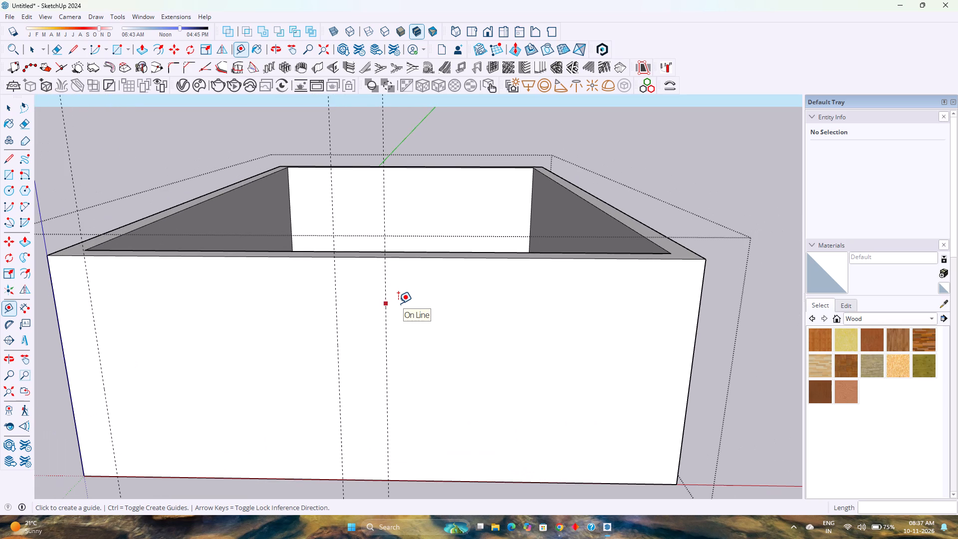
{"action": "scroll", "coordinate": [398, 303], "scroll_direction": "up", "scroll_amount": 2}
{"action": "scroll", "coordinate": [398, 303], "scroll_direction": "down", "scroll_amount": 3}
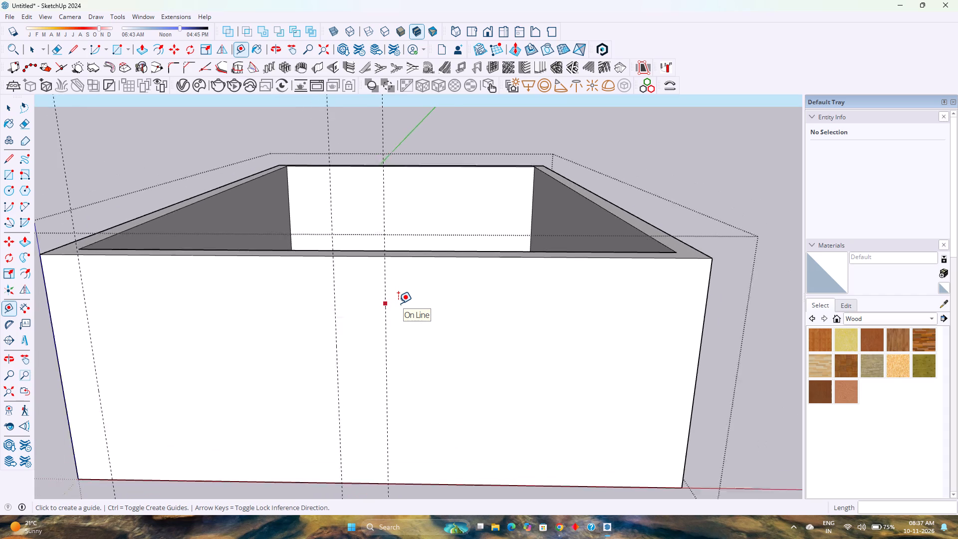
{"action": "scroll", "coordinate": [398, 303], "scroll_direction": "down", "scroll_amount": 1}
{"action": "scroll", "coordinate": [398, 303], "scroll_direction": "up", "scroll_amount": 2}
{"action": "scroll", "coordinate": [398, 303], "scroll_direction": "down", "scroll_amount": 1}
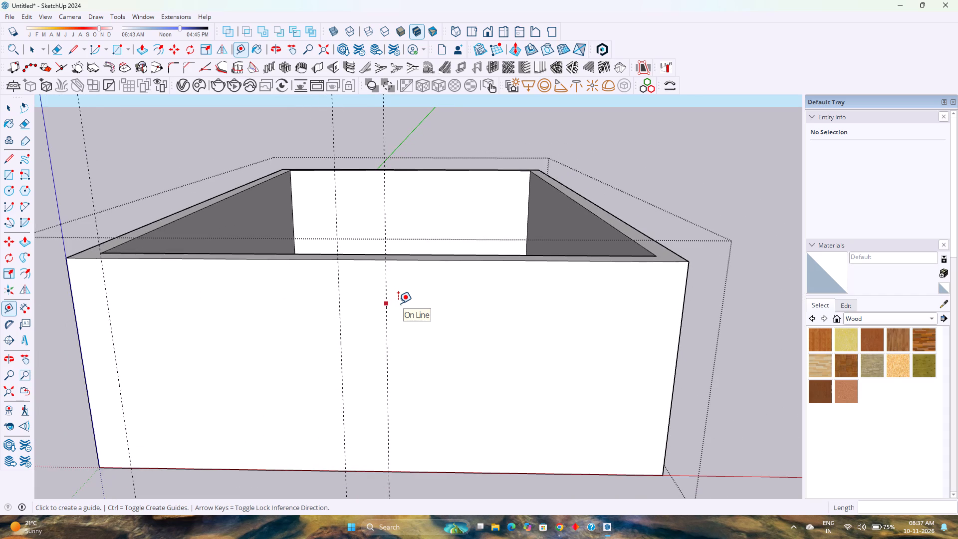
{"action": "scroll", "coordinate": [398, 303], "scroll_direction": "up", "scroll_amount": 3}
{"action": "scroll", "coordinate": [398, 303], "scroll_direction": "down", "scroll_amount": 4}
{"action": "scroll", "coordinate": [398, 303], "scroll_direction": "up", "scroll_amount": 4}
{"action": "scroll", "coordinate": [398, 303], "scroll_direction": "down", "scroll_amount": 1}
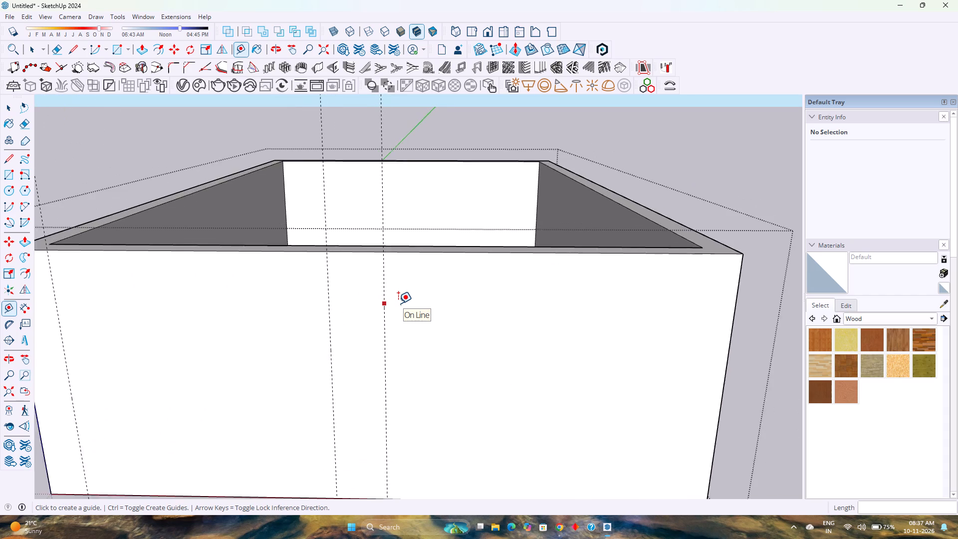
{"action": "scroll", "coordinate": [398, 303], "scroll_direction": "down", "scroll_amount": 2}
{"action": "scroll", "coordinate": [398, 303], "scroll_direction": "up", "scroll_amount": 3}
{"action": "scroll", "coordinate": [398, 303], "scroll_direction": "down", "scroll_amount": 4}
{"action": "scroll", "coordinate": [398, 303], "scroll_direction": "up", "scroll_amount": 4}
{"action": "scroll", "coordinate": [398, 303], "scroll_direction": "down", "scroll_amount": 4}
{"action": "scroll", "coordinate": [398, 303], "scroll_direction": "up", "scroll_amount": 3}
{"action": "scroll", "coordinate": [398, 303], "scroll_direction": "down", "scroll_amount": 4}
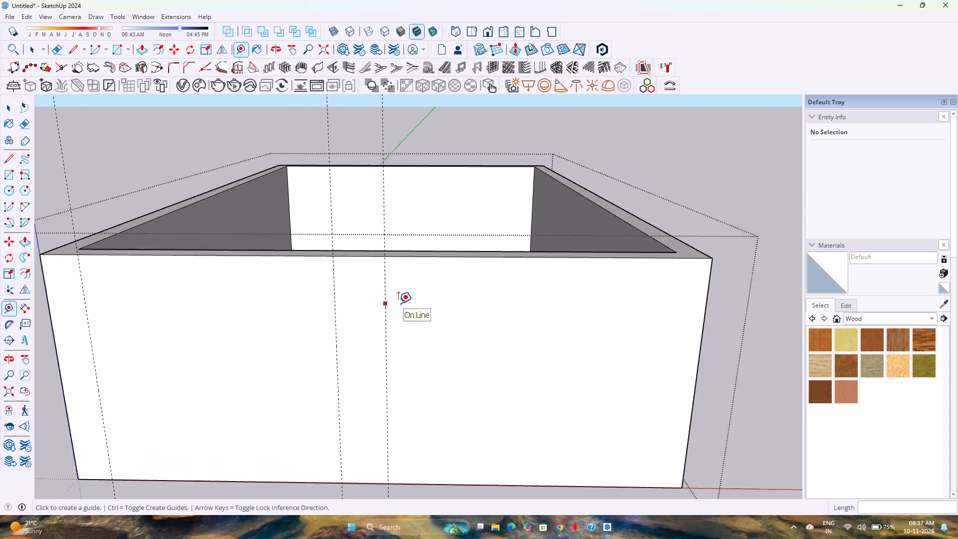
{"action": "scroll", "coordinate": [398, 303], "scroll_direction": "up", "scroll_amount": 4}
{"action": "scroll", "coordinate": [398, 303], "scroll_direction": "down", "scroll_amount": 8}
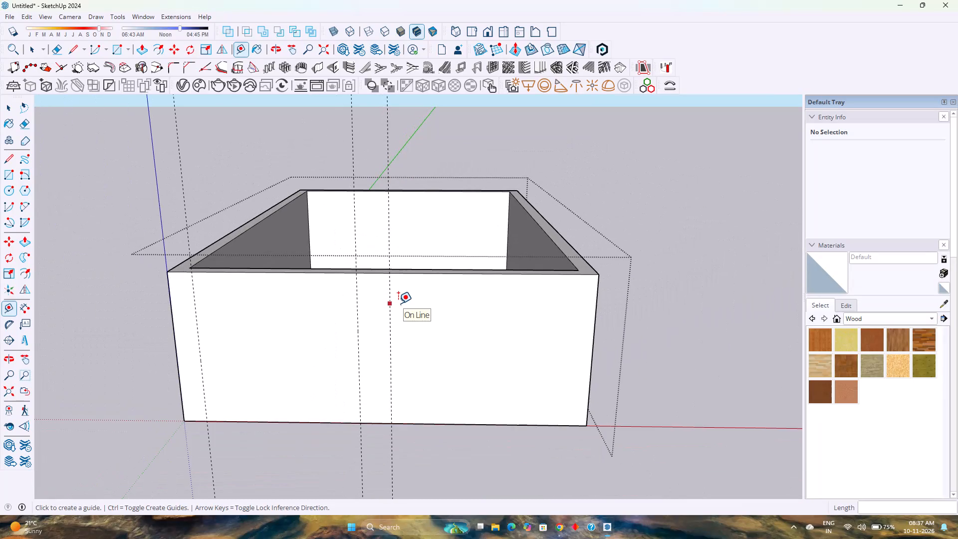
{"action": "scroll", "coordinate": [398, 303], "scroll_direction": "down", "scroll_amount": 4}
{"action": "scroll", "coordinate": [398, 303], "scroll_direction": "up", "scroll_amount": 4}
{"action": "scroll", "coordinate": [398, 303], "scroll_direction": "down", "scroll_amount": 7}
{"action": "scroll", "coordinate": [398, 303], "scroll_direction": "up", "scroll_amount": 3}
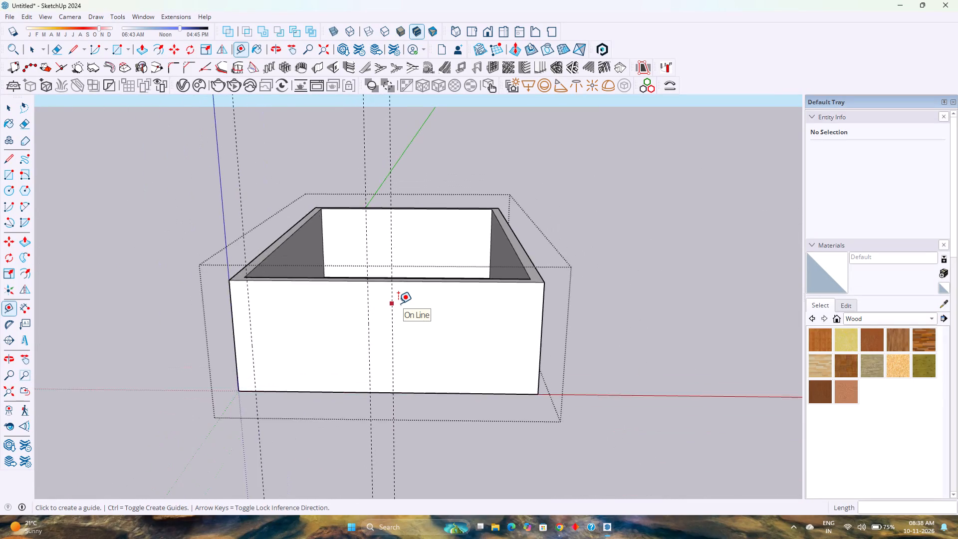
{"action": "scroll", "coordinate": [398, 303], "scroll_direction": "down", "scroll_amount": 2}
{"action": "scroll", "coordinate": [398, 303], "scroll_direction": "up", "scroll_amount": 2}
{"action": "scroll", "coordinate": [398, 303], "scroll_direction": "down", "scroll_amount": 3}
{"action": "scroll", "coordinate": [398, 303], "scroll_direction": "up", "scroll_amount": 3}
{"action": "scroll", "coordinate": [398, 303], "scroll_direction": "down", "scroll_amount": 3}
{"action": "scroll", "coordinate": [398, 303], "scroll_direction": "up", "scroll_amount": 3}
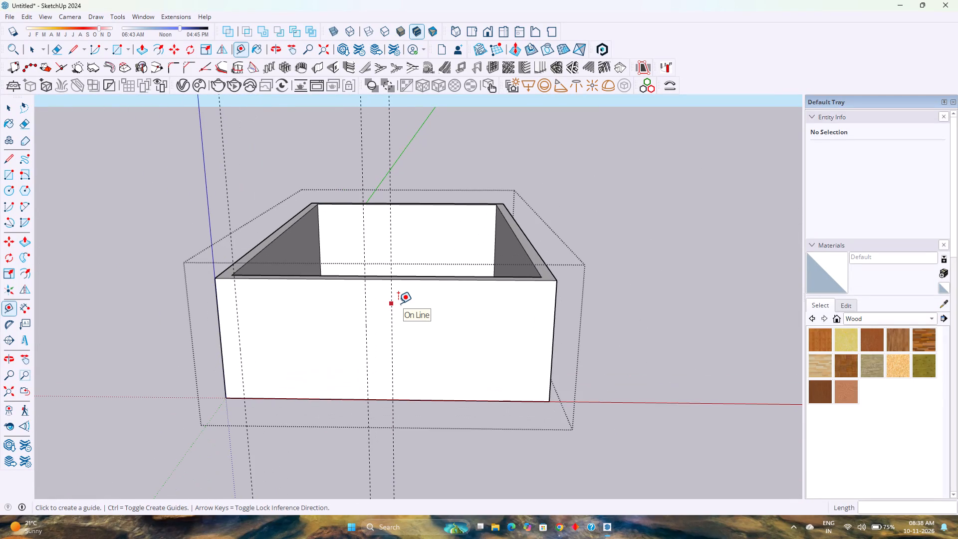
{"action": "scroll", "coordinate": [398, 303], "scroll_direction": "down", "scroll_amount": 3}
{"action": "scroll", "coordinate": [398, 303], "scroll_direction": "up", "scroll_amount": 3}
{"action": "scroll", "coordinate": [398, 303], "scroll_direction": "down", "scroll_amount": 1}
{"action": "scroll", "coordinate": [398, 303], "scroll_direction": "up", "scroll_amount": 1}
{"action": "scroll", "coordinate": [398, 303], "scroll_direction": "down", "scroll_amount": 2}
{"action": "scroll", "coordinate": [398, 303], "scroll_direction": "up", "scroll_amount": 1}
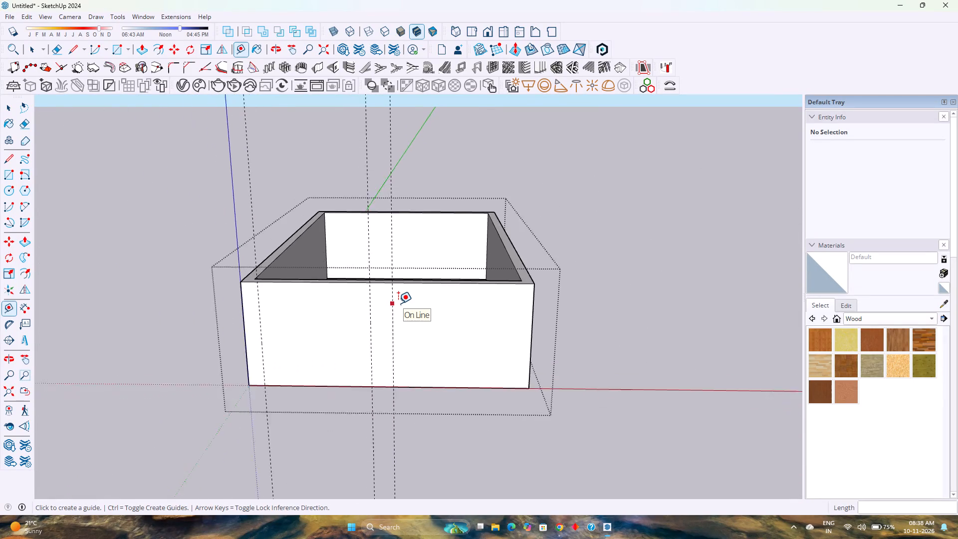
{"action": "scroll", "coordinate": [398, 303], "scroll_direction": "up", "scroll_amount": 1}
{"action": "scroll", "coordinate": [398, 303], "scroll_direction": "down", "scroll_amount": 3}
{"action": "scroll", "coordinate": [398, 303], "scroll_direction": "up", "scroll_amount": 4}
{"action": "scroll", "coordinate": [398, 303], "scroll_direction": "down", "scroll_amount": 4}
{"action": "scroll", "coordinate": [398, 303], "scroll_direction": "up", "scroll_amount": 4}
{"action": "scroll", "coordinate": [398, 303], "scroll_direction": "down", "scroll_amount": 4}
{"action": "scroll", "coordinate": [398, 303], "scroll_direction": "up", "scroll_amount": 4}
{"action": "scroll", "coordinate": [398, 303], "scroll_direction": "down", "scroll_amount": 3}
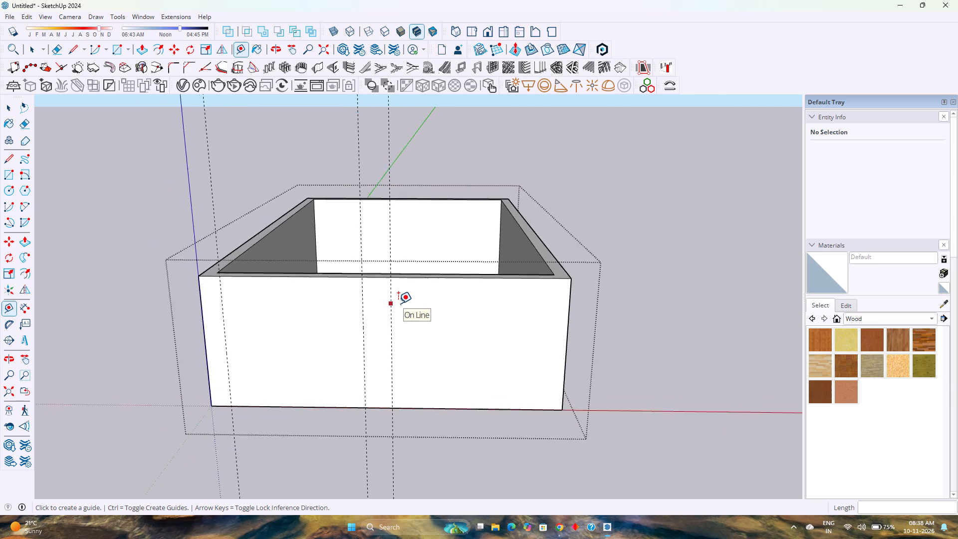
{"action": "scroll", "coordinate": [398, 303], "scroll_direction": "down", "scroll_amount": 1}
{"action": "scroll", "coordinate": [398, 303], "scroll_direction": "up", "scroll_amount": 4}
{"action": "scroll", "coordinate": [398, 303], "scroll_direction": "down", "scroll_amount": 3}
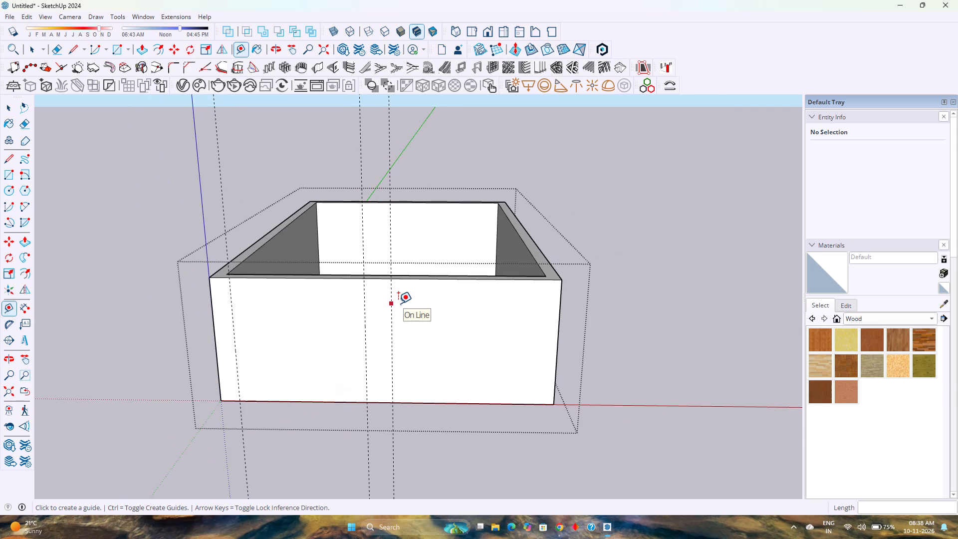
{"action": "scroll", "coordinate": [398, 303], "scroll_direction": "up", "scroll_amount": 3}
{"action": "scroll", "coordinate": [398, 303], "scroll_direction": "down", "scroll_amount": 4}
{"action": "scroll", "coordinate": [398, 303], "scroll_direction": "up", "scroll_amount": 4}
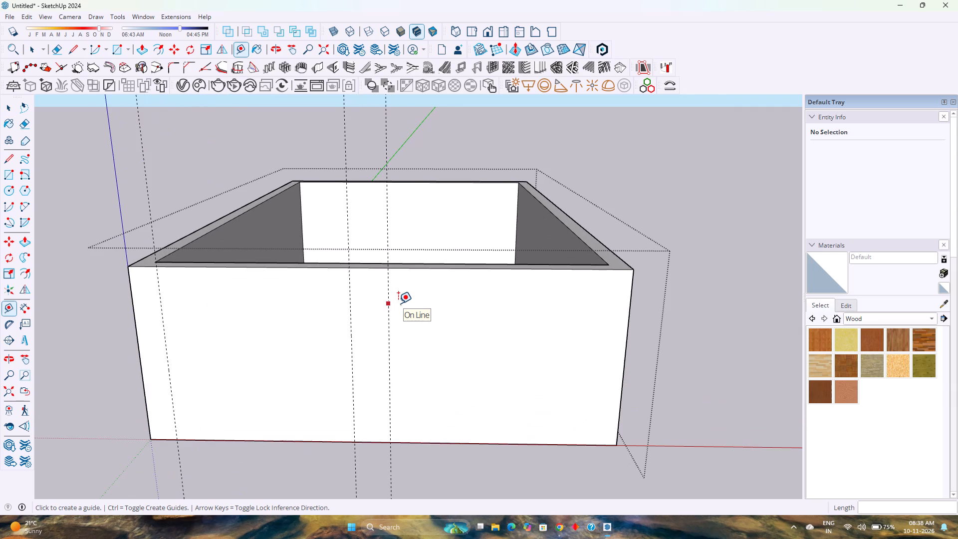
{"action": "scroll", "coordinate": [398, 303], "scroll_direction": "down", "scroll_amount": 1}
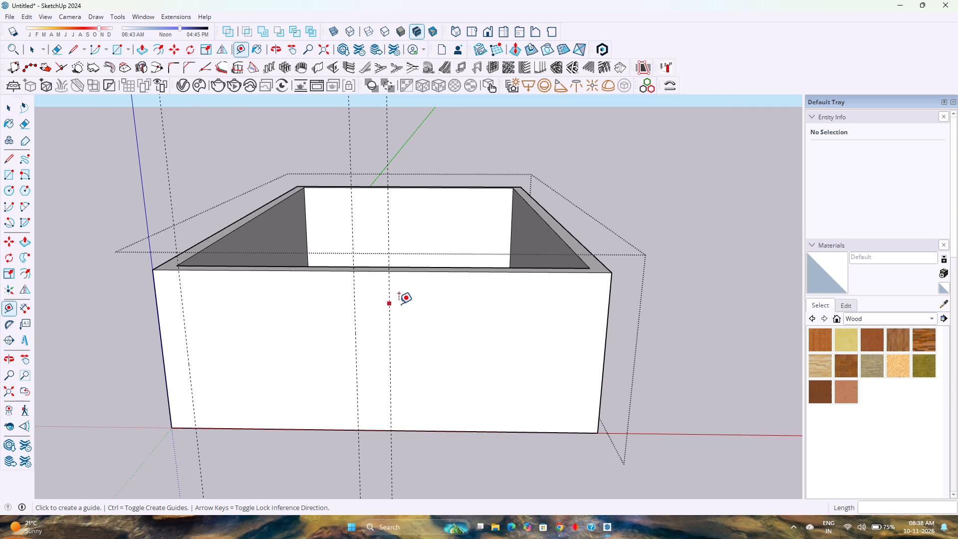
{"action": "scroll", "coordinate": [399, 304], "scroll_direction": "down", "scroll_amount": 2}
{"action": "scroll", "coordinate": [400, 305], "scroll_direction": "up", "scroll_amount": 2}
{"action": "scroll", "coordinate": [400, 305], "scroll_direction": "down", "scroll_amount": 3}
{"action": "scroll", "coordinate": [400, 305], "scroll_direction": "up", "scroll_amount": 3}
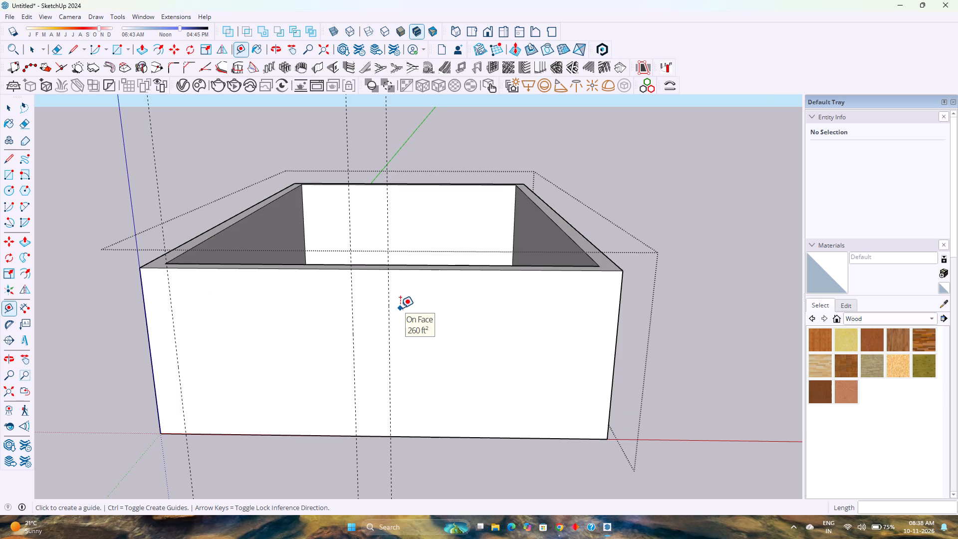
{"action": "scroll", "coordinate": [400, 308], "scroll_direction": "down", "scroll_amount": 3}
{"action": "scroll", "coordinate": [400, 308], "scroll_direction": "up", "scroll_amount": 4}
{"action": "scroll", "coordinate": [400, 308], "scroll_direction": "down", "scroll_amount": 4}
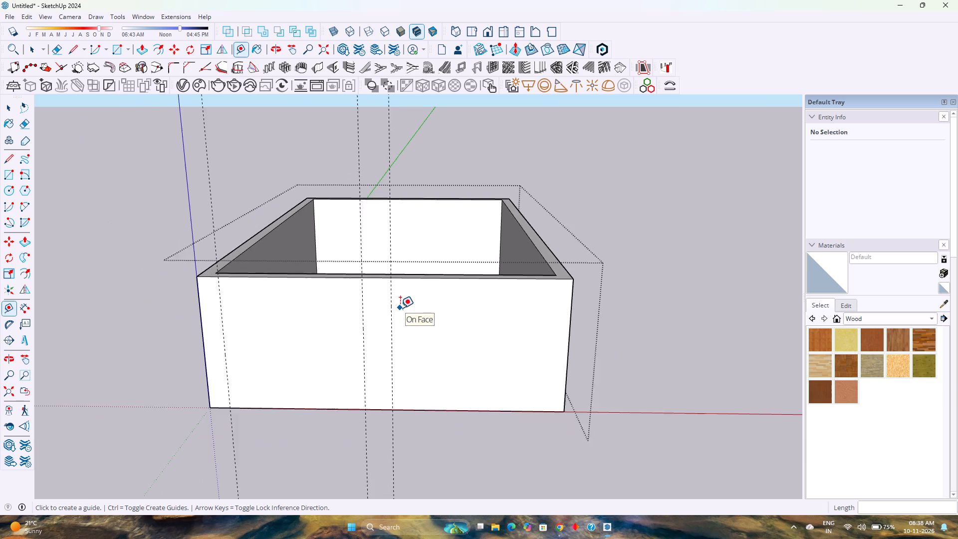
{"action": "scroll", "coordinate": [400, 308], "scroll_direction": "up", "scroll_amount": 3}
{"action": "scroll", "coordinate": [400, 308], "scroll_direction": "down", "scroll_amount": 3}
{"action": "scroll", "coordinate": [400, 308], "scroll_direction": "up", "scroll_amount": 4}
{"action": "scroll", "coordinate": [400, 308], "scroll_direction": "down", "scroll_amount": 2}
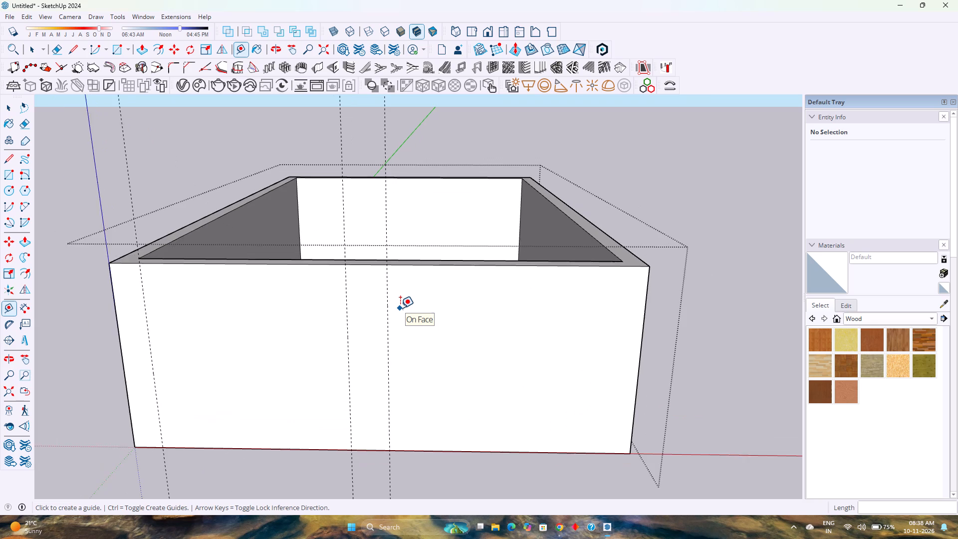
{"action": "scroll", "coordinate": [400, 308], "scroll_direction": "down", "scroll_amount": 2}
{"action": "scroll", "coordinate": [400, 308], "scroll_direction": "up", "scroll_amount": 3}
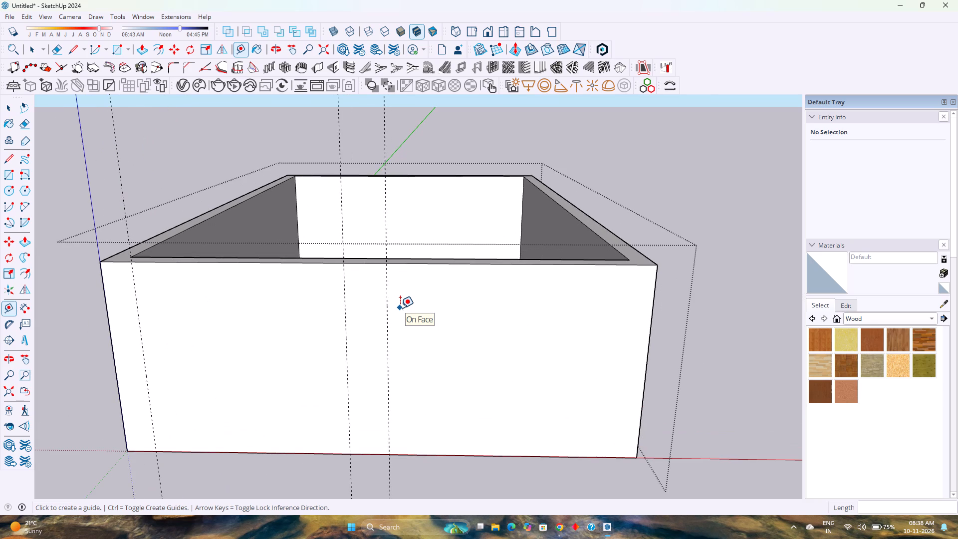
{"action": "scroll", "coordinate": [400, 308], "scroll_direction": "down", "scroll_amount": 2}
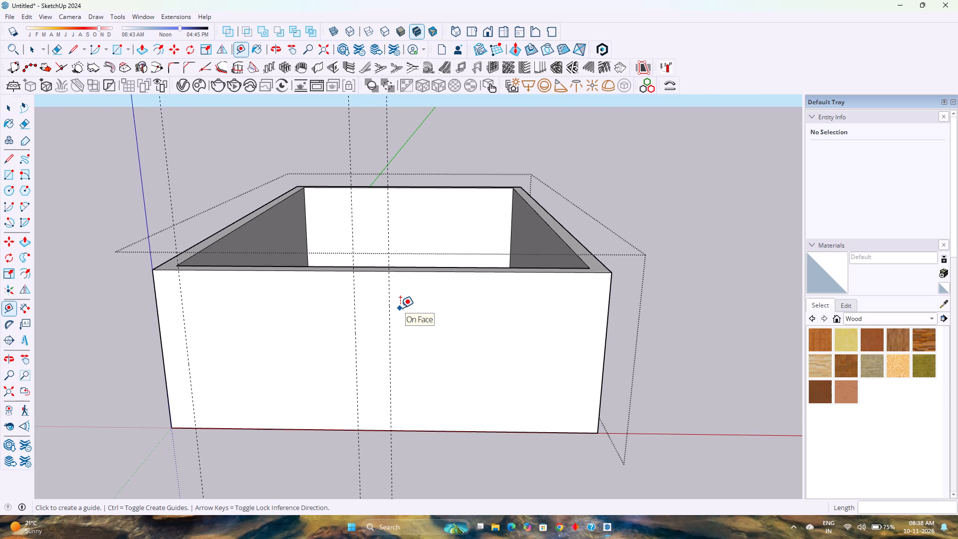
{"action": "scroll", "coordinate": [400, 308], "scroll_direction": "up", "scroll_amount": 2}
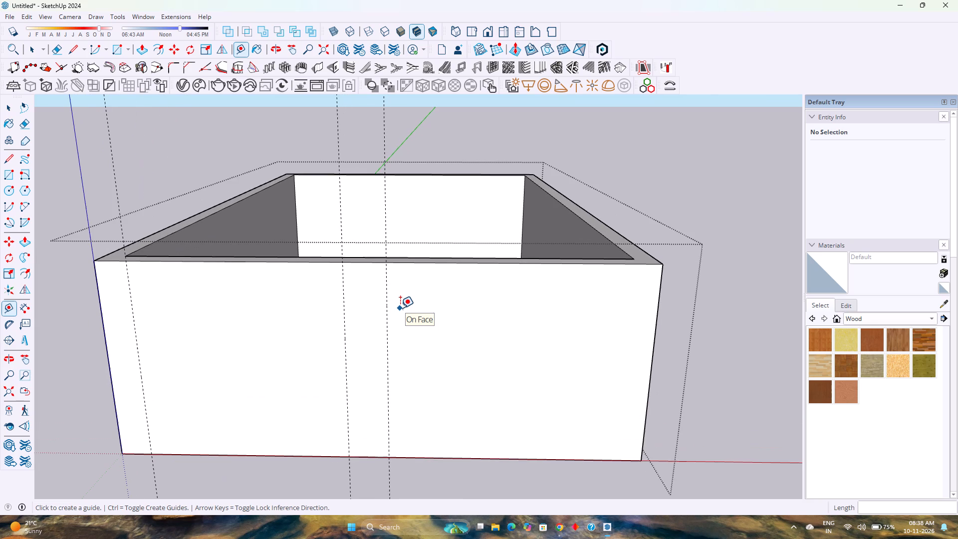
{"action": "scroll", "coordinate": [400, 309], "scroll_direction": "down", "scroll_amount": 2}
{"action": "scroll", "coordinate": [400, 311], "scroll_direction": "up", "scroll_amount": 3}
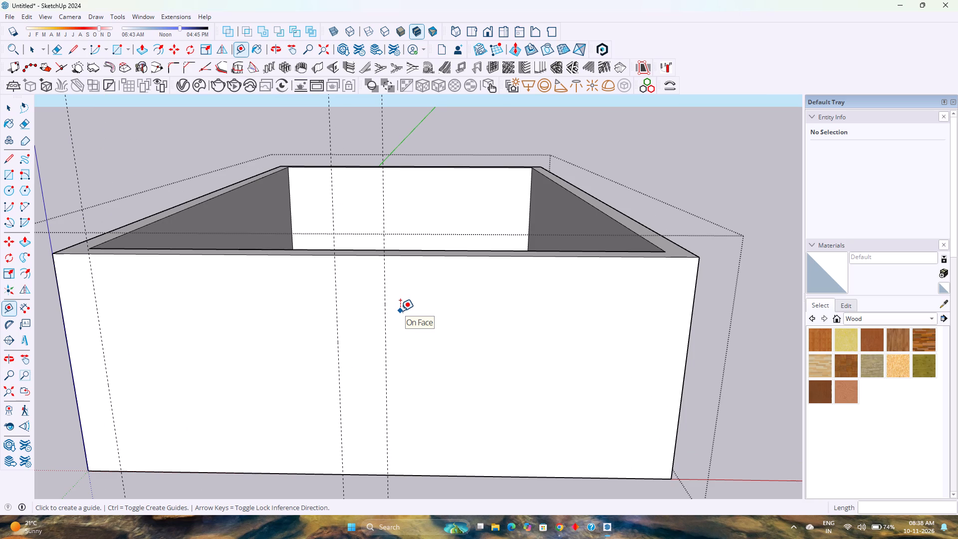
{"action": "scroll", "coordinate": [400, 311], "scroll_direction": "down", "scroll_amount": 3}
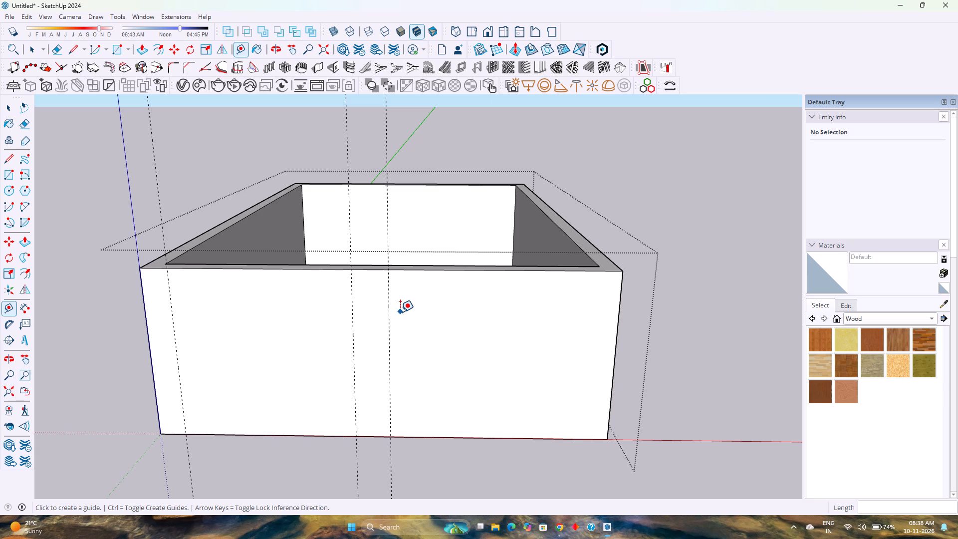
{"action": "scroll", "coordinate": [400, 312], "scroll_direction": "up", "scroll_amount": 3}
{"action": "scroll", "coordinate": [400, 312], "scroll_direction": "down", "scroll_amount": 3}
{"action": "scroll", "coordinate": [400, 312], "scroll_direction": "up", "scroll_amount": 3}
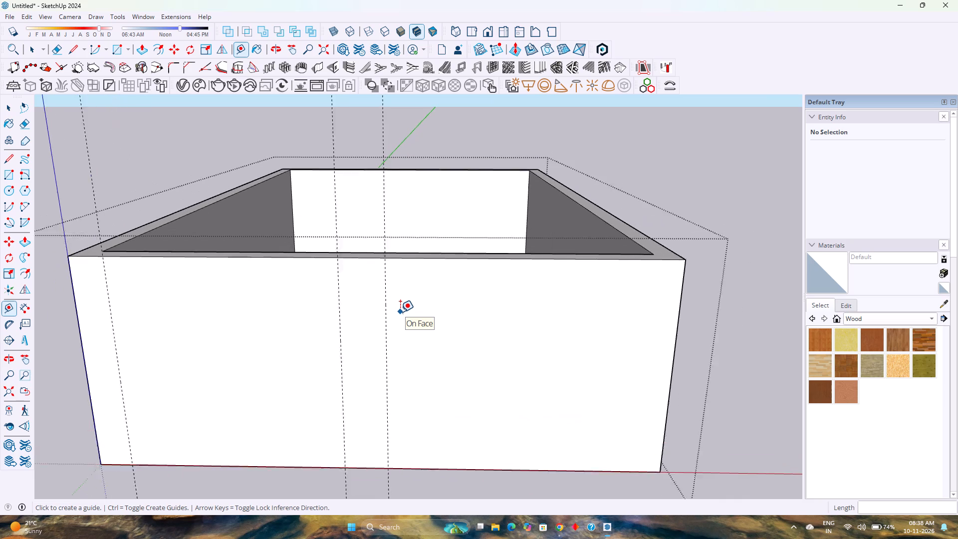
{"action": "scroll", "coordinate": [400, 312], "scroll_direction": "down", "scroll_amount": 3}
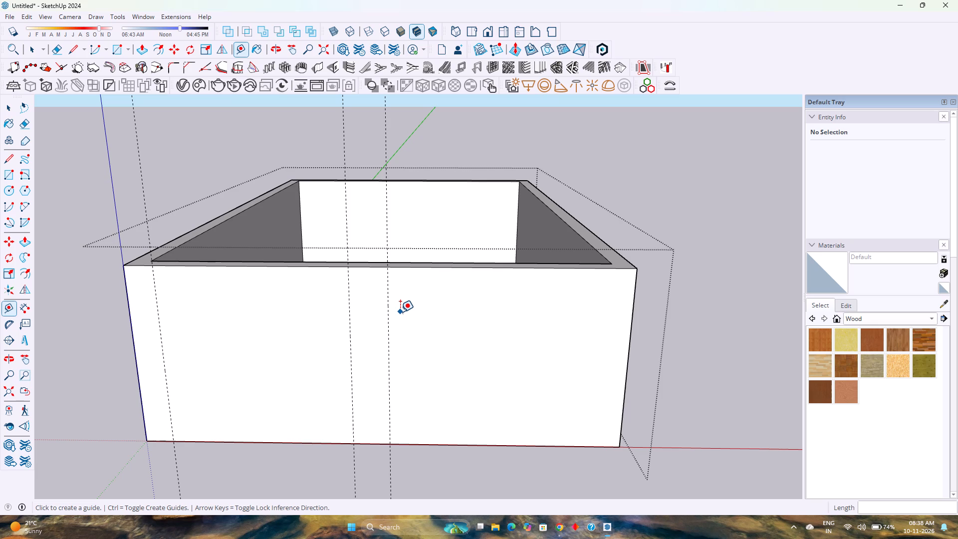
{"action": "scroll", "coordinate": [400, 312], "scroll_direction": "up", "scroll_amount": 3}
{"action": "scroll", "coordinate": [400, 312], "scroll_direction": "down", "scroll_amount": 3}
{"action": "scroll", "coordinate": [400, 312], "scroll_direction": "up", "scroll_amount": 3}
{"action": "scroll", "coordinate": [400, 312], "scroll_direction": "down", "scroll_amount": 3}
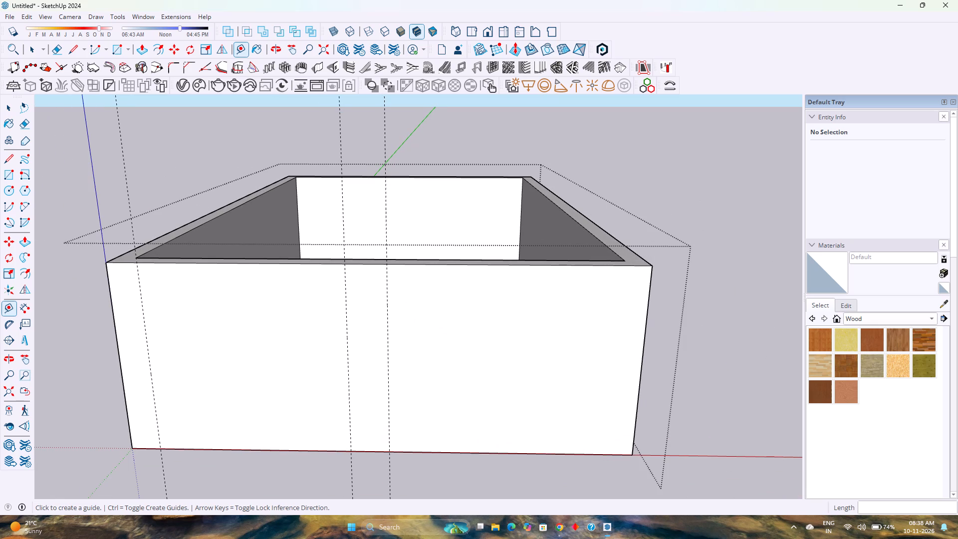
Show the hidden system tray icons.
{"action": "left_click", "coordinate": [350, 527]}
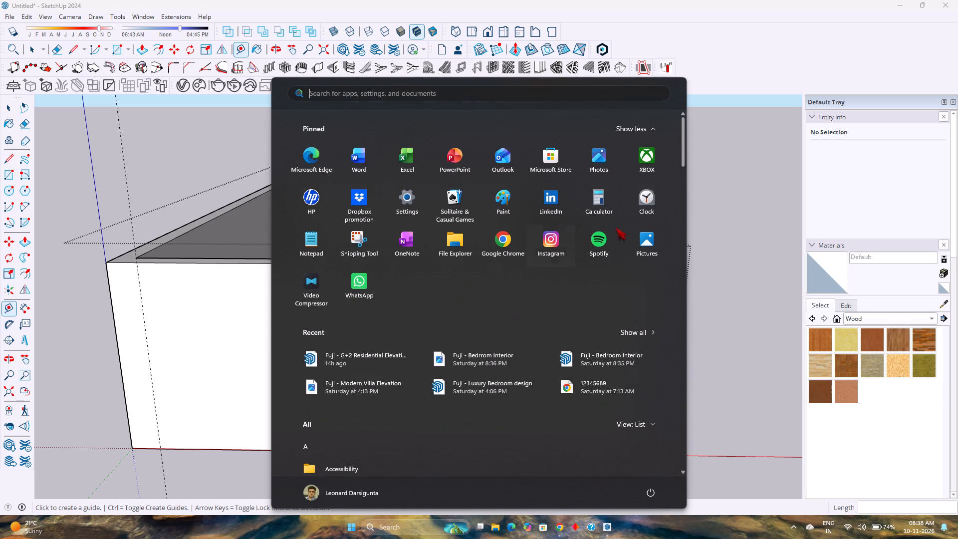
{"action": "left_click", "coordinate": [791, 532]}
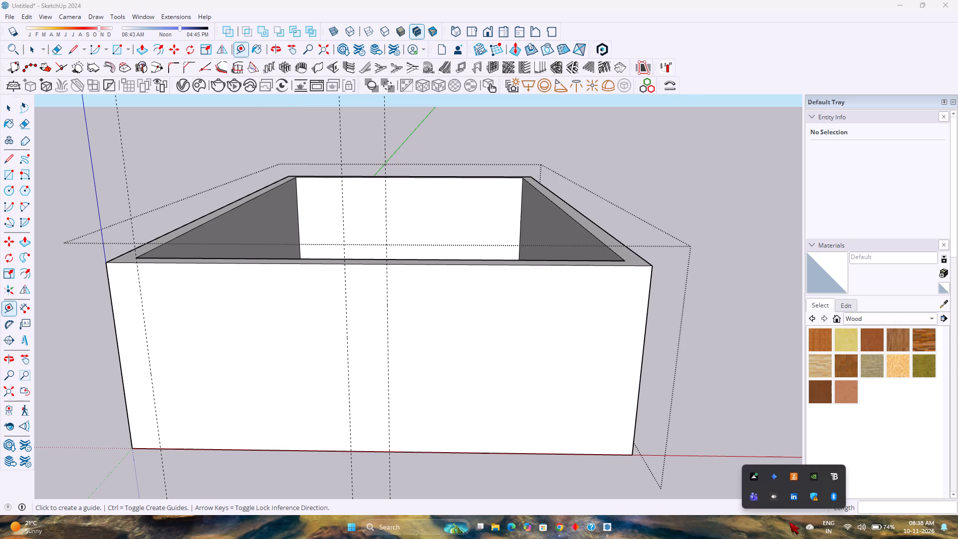
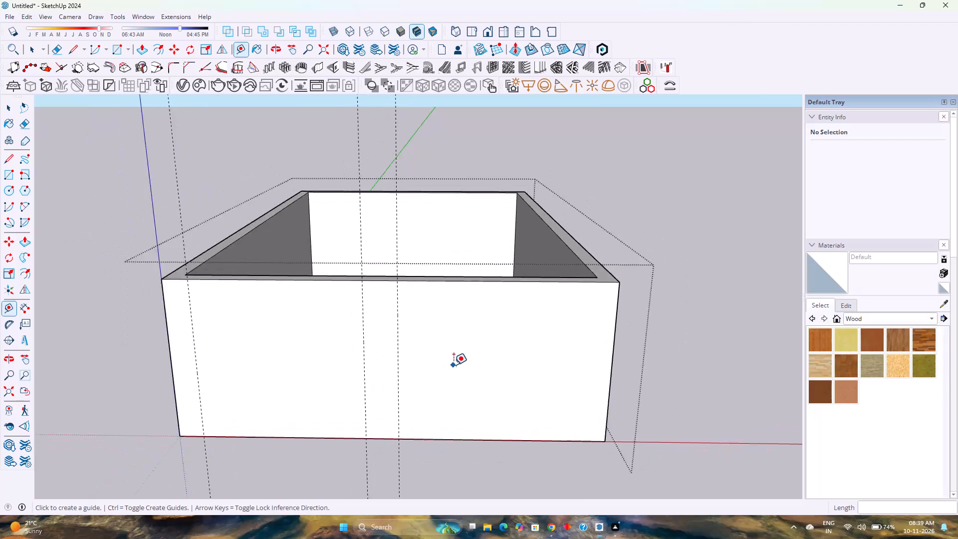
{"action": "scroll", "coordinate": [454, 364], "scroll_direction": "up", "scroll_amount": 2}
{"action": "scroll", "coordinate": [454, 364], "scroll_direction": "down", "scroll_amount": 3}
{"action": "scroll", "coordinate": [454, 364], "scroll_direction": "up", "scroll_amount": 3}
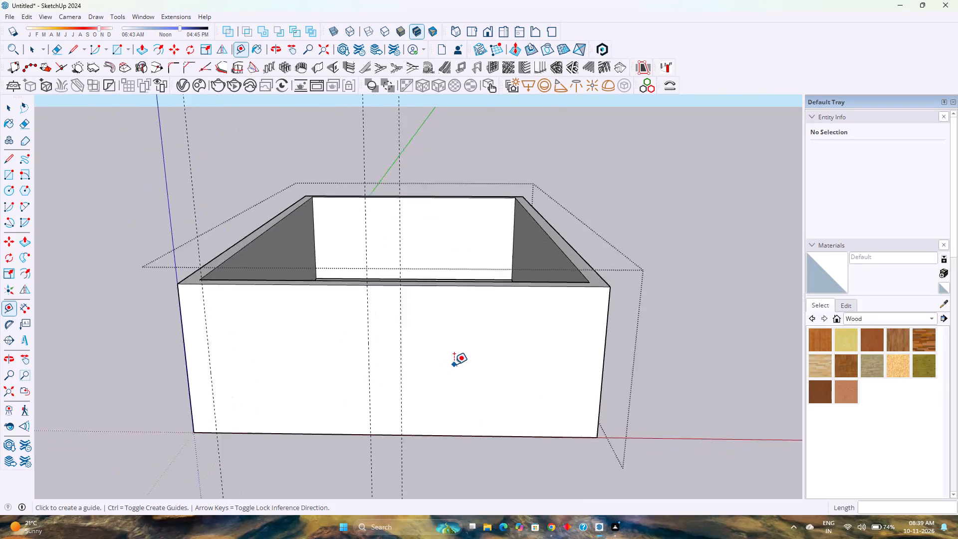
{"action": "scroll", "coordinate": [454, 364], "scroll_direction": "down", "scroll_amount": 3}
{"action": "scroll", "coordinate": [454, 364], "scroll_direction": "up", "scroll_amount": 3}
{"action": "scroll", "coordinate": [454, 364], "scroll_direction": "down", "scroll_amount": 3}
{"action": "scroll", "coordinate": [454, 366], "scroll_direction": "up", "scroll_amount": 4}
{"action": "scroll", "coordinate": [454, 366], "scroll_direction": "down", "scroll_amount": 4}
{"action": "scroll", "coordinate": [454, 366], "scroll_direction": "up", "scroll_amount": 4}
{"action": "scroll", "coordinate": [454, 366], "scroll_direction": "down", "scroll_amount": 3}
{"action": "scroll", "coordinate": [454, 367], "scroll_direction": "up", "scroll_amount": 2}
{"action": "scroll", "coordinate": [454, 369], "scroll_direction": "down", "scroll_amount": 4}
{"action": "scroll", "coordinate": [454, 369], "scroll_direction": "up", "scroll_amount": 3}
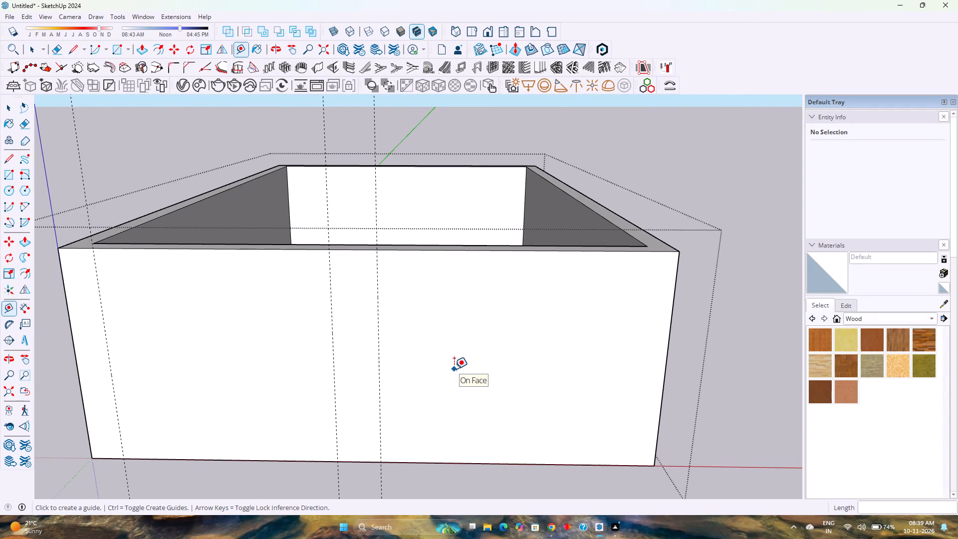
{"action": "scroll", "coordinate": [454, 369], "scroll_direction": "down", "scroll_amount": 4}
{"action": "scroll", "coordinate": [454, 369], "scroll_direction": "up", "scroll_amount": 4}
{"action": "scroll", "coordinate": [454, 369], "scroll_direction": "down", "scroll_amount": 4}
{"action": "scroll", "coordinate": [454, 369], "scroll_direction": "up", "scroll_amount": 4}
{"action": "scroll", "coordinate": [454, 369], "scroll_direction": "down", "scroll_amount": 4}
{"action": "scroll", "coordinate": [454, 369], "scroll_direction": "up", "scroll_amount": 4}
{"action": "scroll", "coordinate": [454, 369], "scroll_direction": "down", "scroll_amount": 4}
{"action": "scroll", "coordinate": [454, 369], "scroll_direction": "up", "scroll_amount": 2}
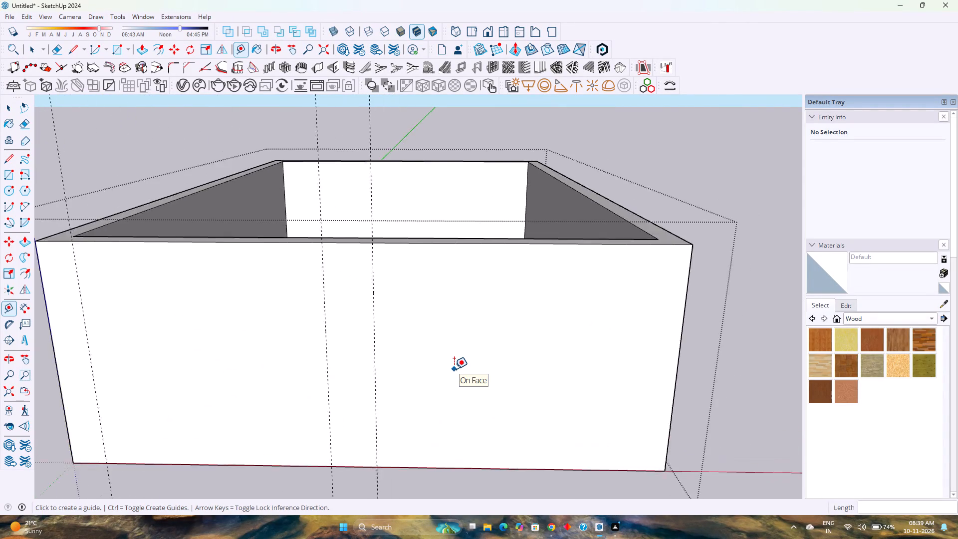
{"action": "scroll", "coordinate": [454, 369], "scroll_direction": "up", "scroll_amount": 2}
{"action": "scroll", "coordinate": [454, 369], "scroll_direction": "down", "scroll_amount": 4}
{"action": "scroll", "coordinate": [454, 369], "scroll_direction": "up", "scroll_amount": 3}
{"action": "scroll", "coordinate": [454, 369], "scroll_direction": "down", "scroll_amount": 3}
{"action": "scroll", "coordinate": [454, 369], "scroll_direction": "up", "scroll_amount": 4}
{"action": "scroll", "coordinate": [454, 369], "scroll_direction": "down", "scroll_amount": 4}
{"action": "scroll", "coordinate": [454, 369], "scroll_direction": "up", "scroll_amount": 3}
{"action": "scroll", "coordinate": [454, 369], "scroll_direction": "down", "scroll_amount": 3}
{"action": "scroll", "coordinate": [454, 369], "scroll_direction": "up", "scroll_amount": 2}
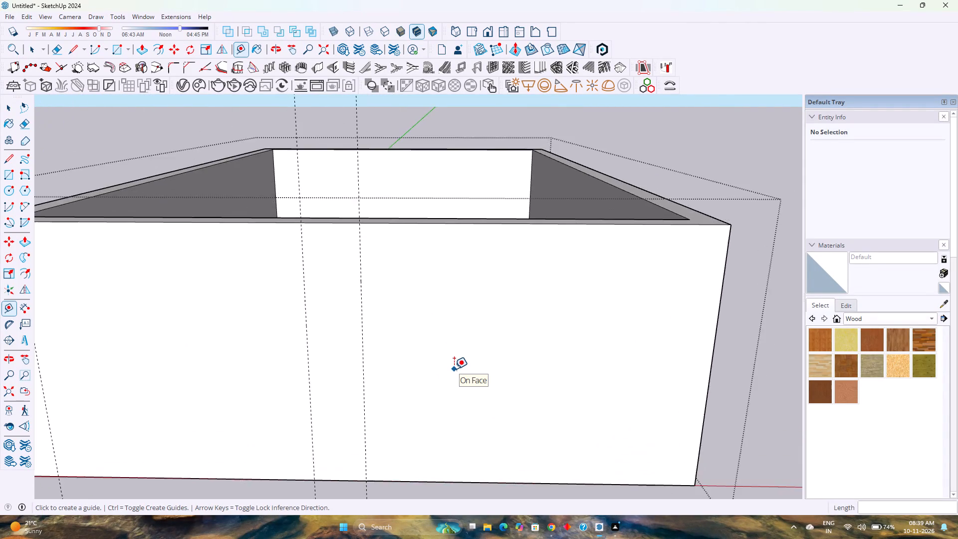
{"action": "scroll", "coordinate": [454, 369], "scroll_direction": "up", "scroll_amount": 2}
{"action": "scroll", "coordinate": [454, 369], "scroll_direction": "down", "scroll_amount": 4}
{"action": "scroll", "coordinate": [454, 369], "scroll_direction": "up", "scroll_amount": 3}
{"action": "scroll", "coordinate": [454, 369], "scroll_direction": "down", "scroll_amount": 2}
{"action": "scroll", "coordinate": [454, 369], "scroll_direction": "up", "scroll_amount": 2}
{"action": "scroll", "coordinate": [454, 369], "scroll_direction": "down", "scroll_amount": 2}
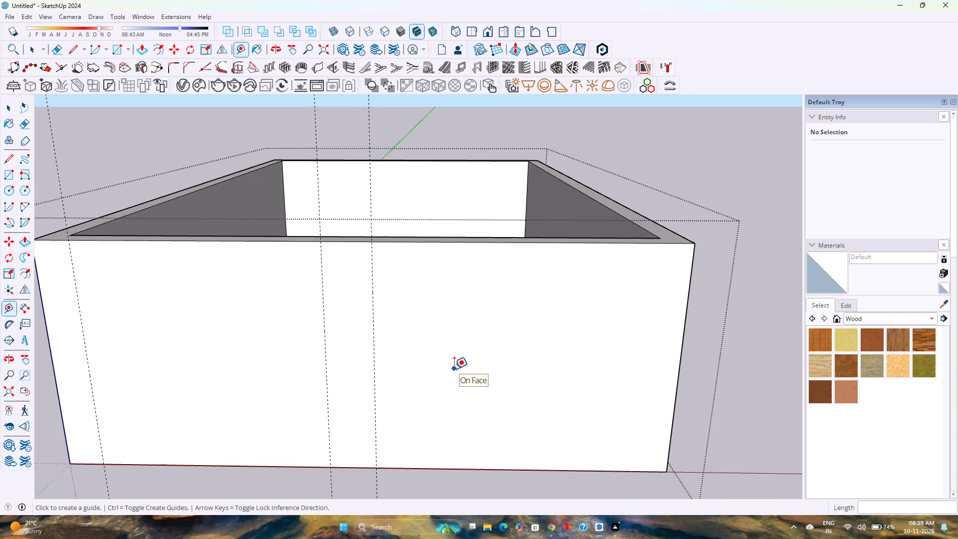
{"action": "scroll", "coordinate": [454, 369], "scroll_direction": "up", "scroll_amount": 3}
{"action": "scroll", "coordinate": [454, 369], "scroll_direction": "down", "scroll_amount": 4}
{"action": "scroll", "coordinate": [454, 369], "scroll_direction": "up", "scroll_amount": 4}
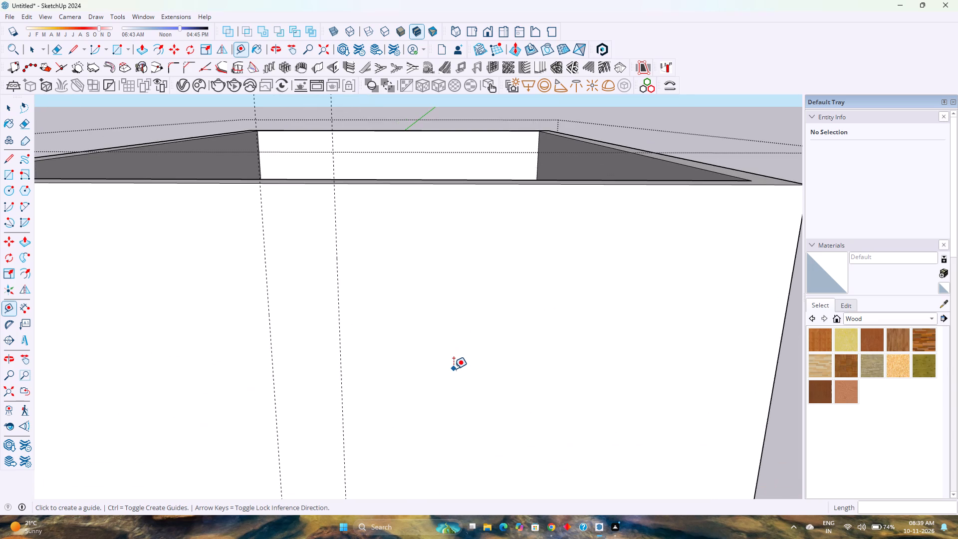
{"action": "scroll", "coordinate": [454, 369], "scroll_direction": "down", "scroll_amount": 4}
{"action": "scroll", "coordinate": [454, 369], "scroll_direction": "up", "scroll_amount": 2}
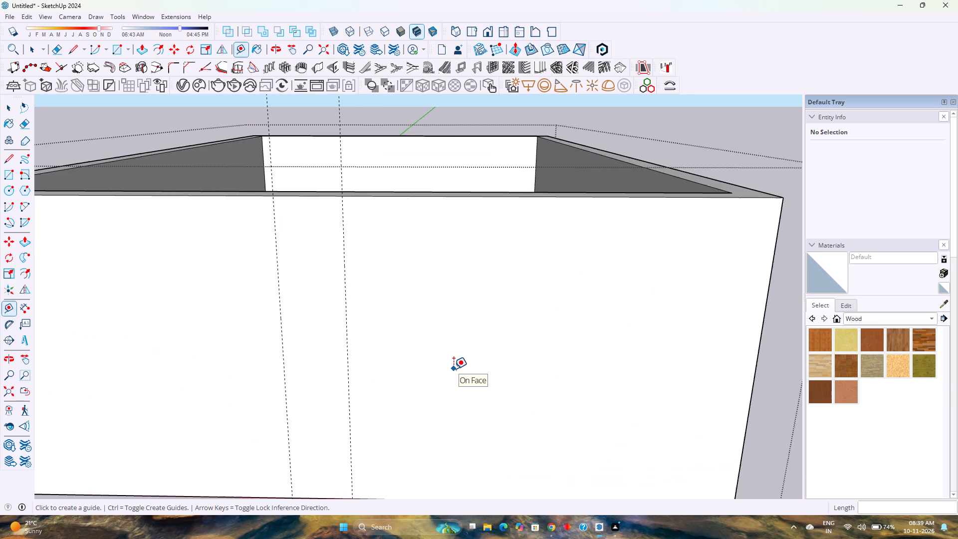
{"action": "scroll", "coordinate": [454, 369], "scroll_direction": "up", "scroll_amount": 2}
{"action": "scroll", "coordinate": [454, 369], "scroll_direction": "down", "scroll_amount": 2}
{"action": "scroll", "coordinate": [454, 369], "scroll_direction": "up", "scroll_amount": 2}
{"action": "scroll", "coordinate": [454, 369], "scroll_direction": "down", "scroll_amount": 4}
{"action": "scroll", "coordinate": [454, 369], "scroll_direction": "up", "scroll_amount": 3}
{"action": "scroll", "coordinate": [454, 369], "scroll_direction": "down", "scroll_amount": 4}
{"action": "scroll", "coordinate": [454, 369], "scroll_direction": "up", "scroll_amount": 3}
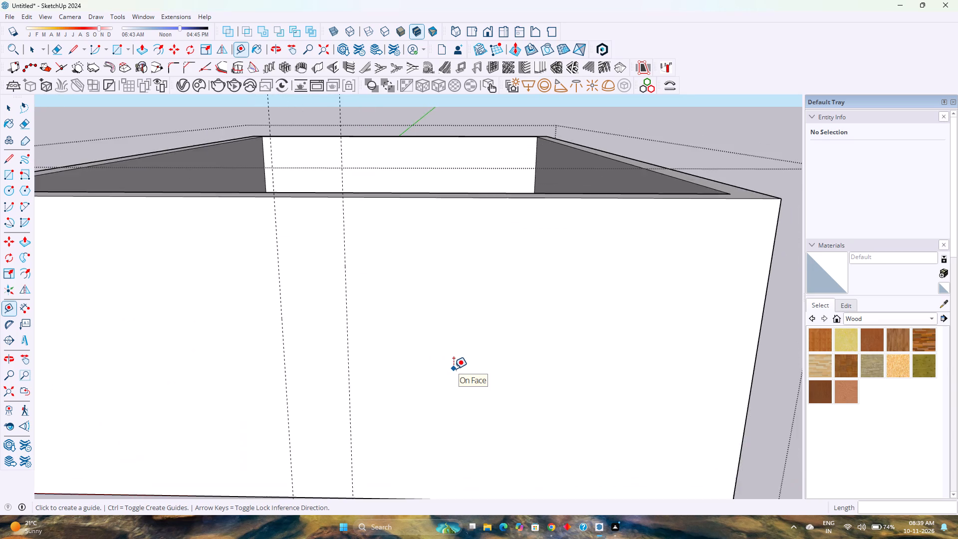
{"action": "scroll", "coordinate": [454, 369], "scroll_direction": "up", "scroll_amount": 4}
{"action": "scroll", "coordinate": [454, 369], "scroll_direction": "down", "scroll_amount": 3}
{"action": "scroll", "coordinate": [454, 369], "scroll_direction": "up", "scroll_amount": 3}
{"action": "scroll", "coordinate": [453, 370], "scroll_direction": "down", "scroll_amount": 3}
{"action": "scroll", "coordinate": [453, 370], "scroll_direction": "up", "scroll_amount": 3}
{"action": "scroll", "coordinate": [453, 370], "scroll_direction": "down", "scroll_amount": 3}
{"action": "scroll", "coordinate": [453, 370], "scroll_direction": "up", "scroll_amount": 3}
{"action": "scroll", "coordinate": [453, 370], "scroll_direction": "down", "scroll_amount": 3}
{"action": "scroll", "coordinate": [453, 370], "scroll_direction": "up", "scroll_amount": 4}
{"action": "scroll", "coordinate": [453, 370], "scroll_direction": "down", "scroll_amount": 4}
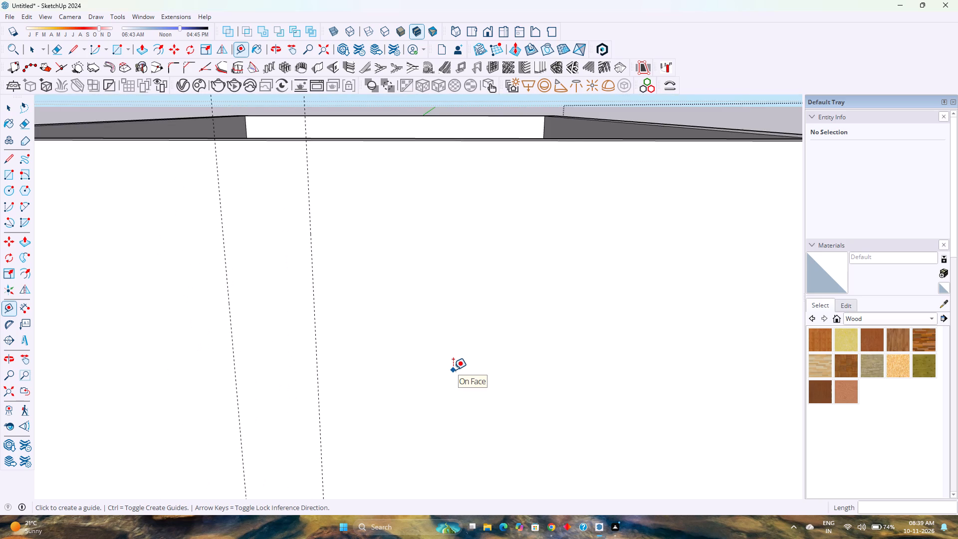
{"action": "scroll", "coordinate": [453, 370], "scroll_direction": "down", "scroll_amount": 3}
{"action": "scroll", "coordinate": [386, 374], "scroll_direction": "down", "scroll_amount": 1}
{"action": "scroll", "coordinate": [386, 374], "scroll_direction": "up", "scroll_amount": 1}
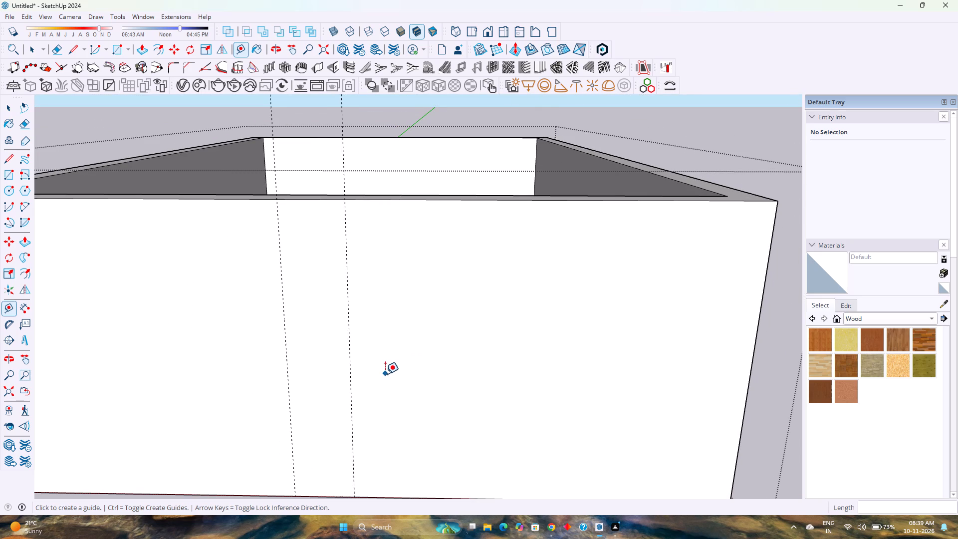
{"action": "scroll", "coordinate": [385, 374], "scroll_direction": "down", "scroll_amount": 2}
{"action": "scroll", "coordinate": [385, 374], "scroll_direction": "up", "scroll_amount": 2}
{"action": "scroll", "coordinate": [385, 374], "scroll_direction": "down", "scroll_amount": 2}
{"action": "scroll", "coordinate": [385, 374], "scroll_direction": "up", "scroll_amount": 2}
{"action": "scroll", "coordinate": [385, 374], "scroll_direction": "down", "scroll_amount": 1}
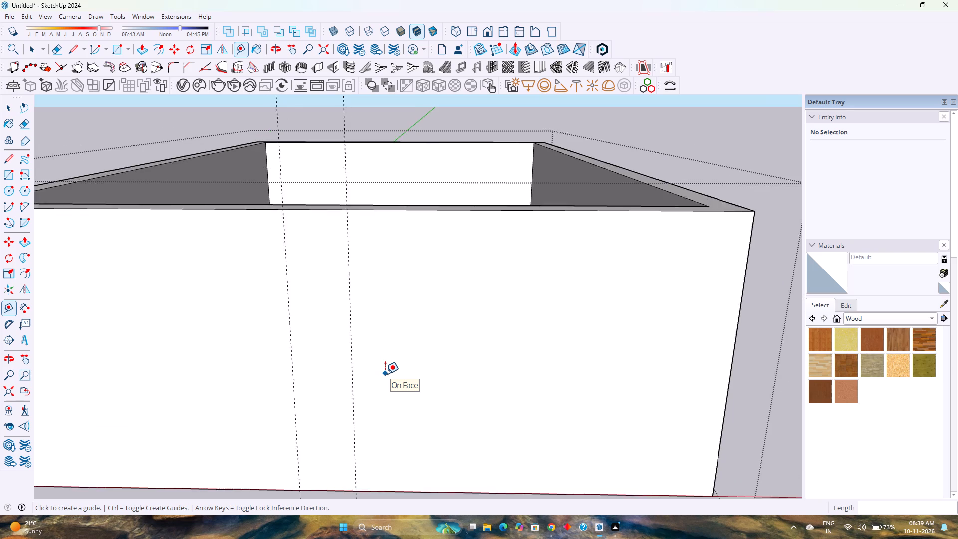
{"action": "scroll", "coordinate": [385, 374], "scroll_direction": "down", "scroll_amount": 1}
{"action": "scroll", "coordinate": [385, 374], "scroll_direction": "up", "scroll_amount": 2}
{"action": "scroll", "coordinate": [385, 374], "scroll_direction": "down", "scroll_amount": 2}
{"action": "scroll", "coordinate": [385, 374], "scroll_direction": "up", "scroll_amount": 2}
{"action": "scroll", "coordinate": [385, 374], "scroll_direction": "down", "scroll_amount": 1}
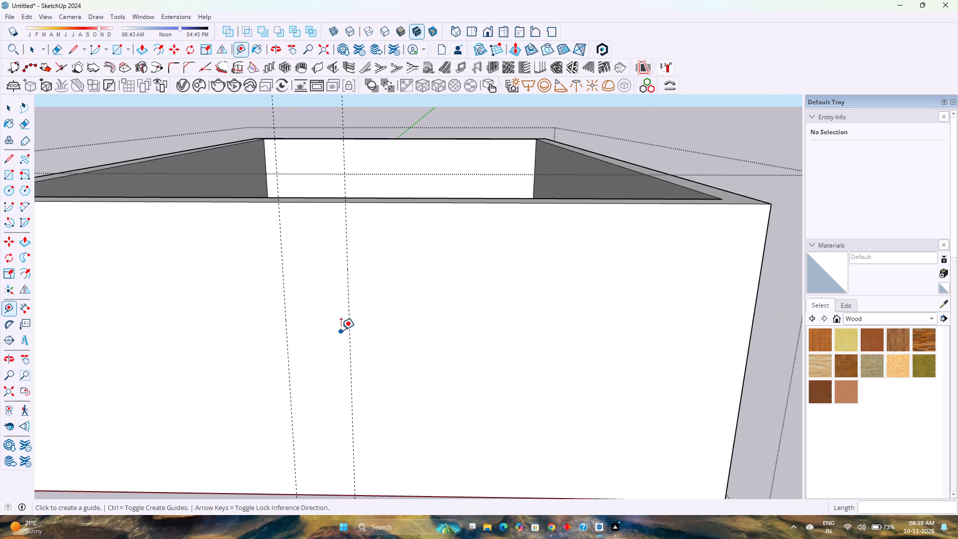
Add a fourth vertical guide on the front wall, 2'6" from the third guide, away from the origin.
{"action": "left_click", "coordinate": [350, 320]}
{"action": "scroll", "coordinate": [434, 318], "scroll_direction": "down", "scroll_amount": 4}
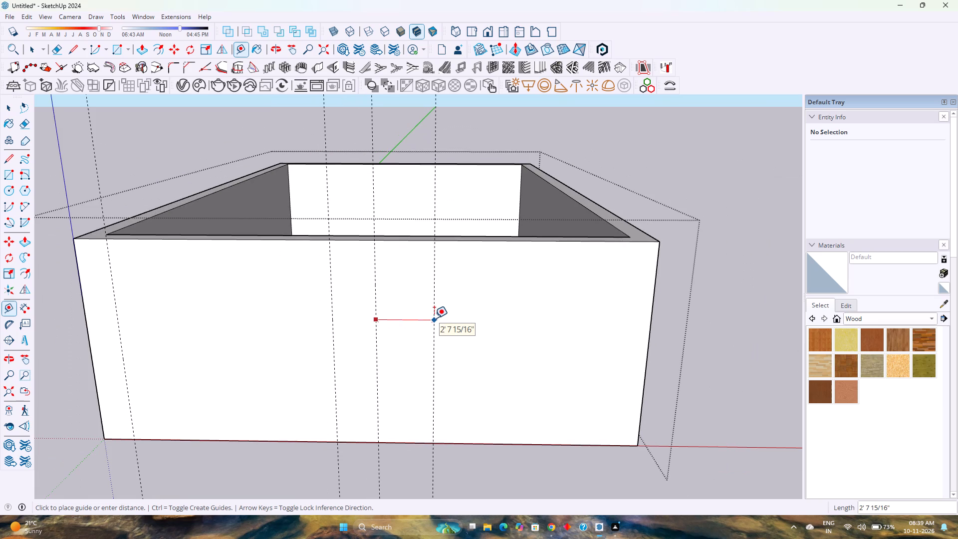
{"action": "type", "text": "2'6\""}
{"action": "key", "text": "Return"}
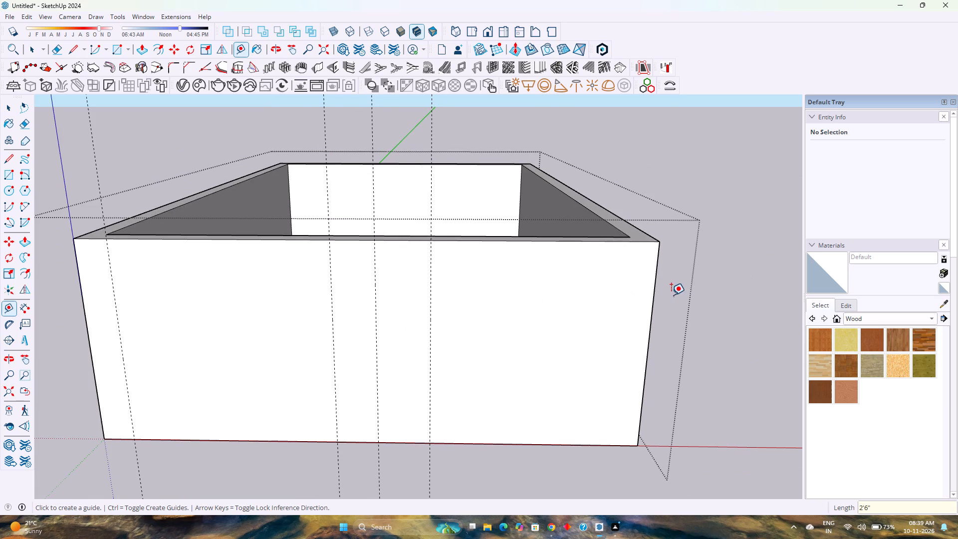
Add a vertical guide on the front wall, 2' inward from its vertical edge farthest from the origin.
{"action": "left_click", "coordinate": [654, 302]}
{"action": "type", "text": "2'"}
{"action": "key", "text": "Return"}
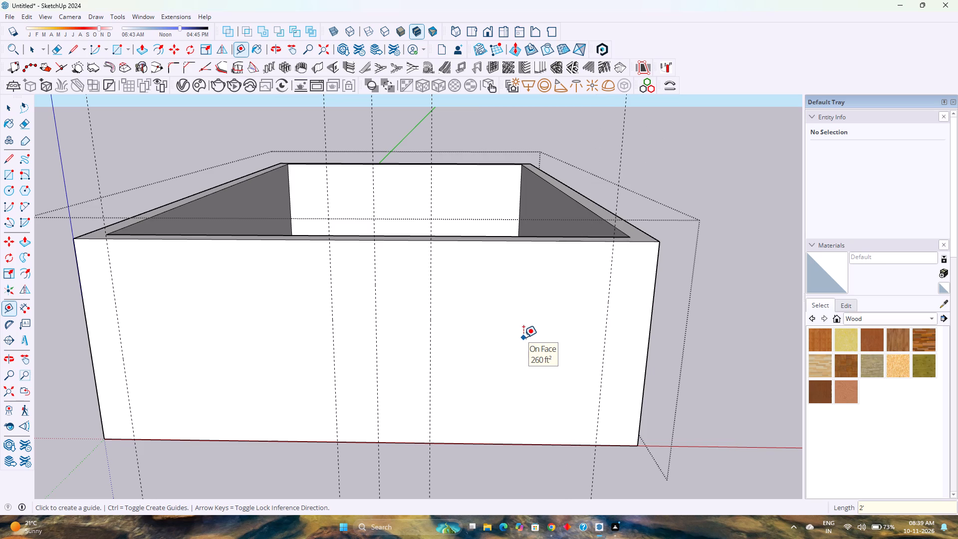
Add a vertical guide on the front wall, 6' from the fourth guide, away from the origin.
{"action": "scroll", "coordinate": [523, 337], "scroll_direction": "down", "scroll_amount": 3}
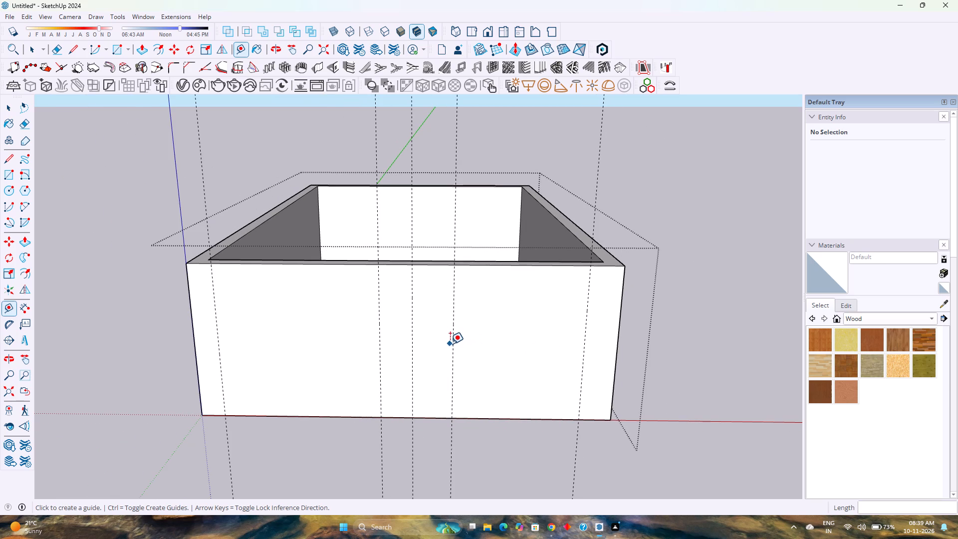
{"action": "left_click", "coordinate": [453, 346]}
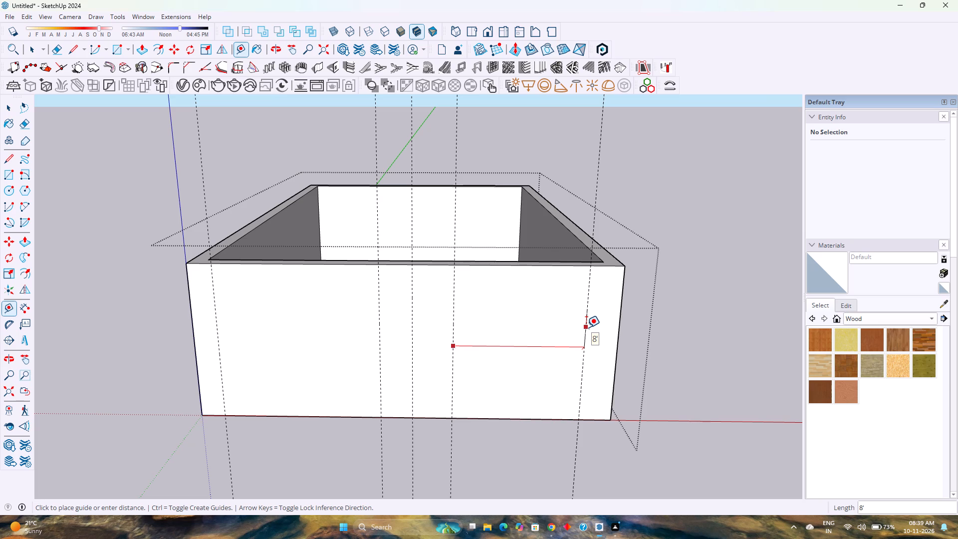
{"action": "type", "text": "6'"}
{"action": "key", "text": "Return"}
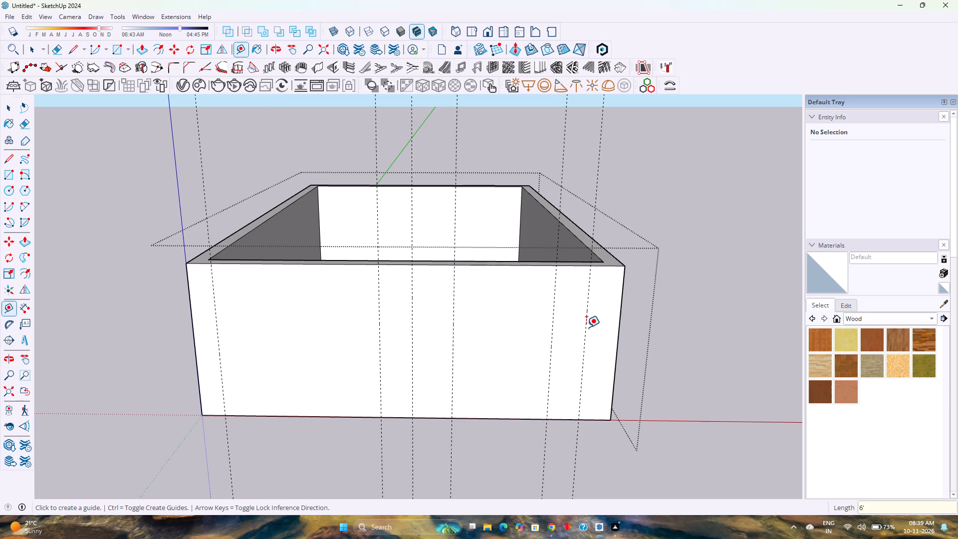
Measure the gap between the two vertical guides farthest from the origin on the front wall.
{"action": "left_click", "coordinate": [553, 316]}
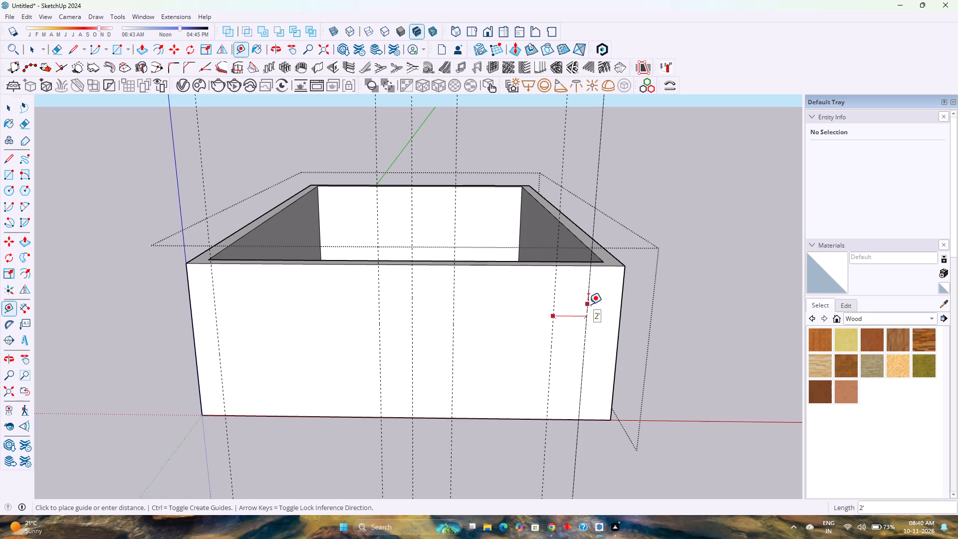
{"action": "key", "text": "space"}
Push/Pull the inner face of the side wall farthest from the origin 3' into the room, up to the 6' guide.
{"action": "scroll", "coordinate": [576, 282], "scroll_direction": "up", "scroll_amount": 4}
{"action": "middle_click_drag", "start_coordinate": [576, 282], "coordinate": [636, 379]}
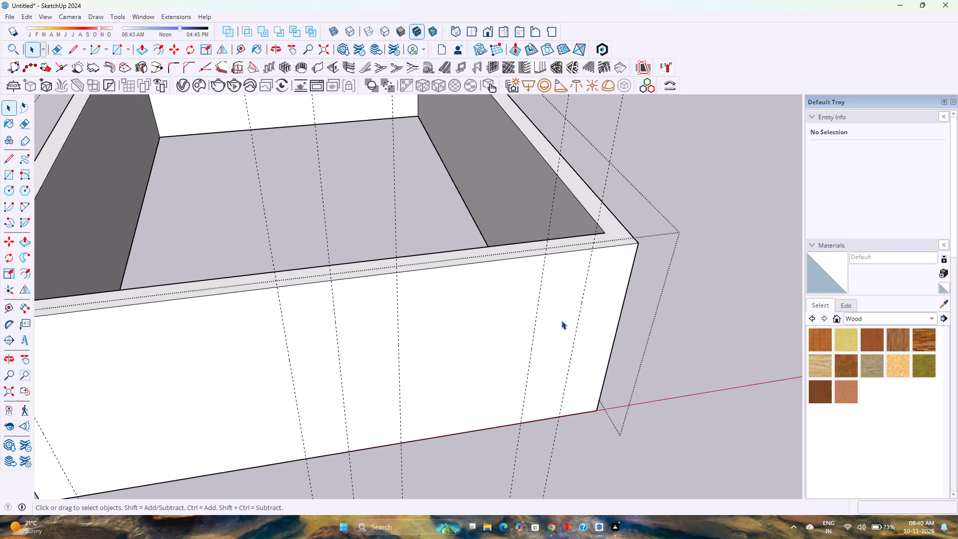
{"action": "left_click", "coordinate": [571, 207]}
{"action": "key", "text": "p"}
{"action": "left_click", "coordinate": [571, 209]}
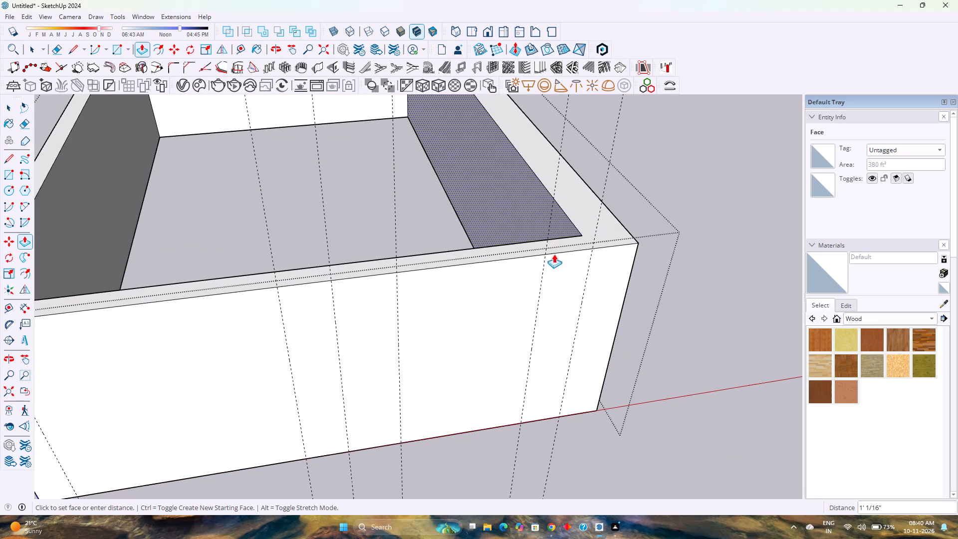
{"action": "left_click", "coordinate": [539, 279]}
Push the outer face of the same side wall inward, trying 2' before setting the distance to 3'.
{"action": "middle_click_drag", "start_coordinate": [556, 263], "coordinate": [348, 285]}
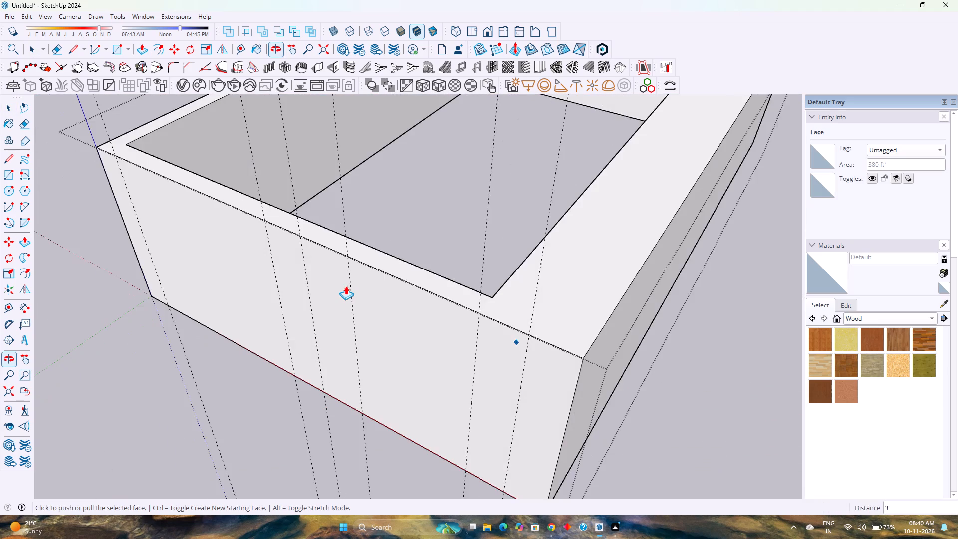
{"action": "scroll", "coordinate": [352, 281], "scroll_direction": "down", "scroll_amount": 3}
{"action": "key", "text": "Escape"}
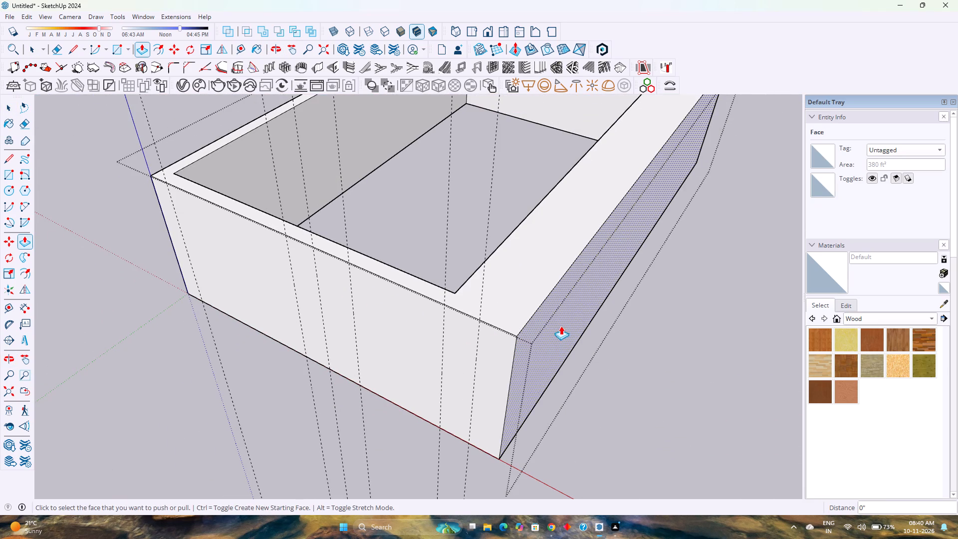
{"action": "left_click", "coordinate": [560, 326]}
{"action": "type", "text": "2''"}
{"action": "key", "text": "Return"}
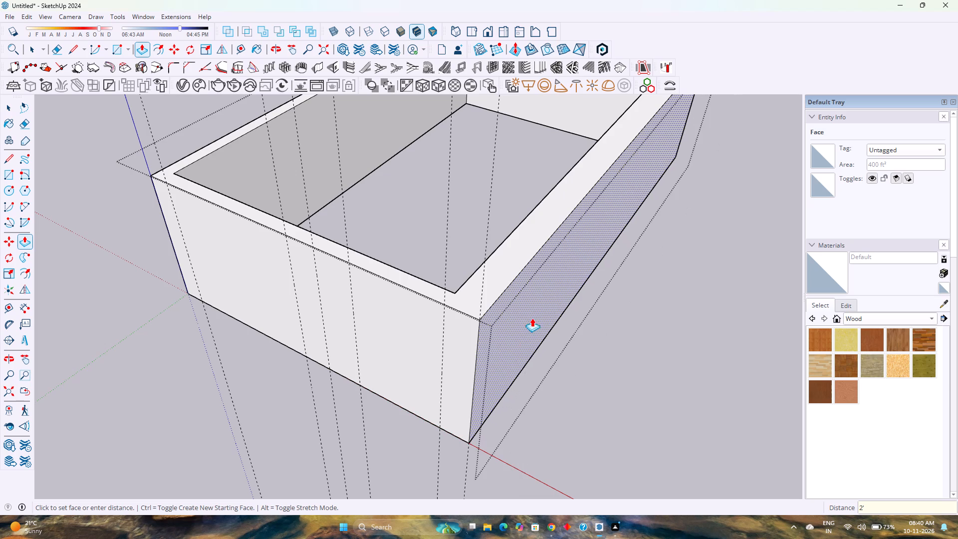
{"action": "middle_click_drag", "start_coordinate": [441, 356], "coordinate": [509, 311]}
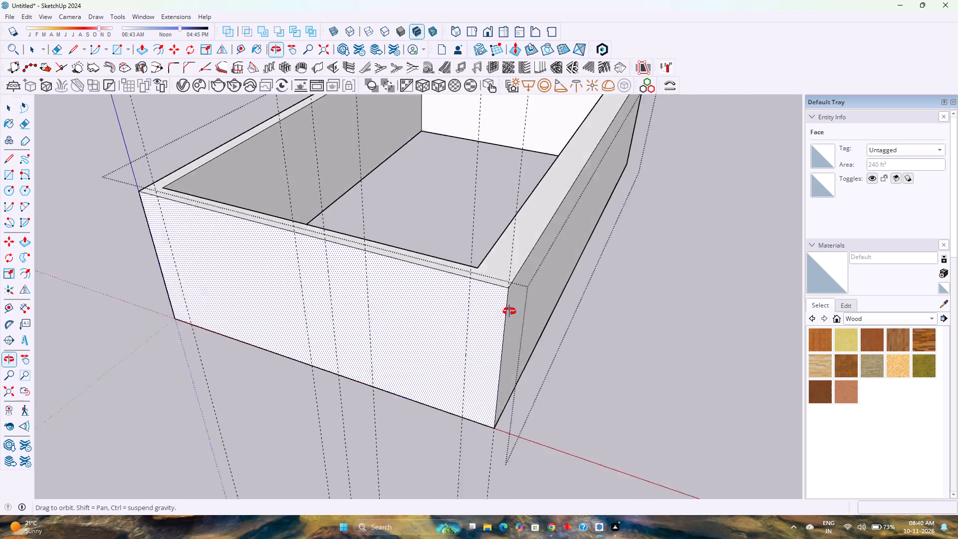
{"action": "middle_click_drag", "start_coordinate": [509, 311], "coordinate": [512, 310]}
{"action": "key", "text": "3"}
{"action": "key", "text": "apostrophe"}
{"action": "key", "text": "Return"}
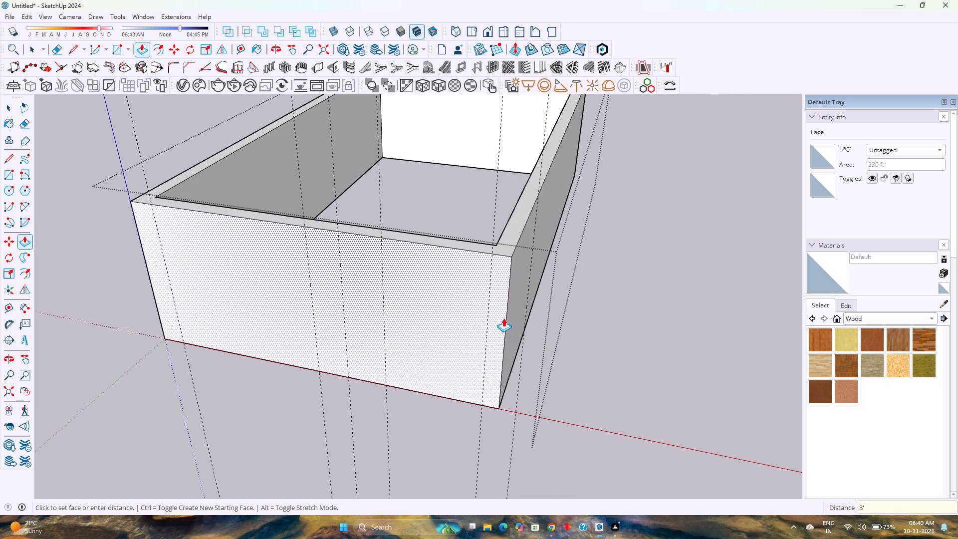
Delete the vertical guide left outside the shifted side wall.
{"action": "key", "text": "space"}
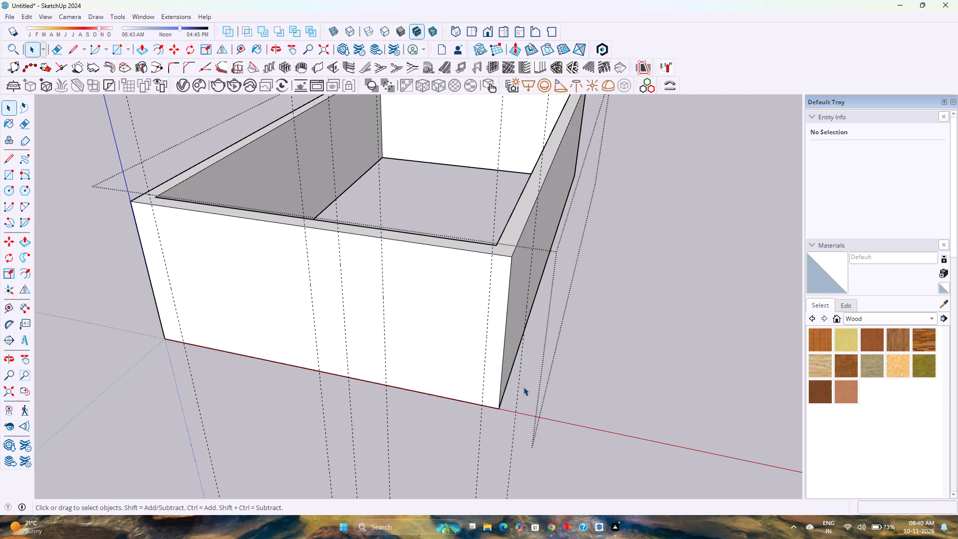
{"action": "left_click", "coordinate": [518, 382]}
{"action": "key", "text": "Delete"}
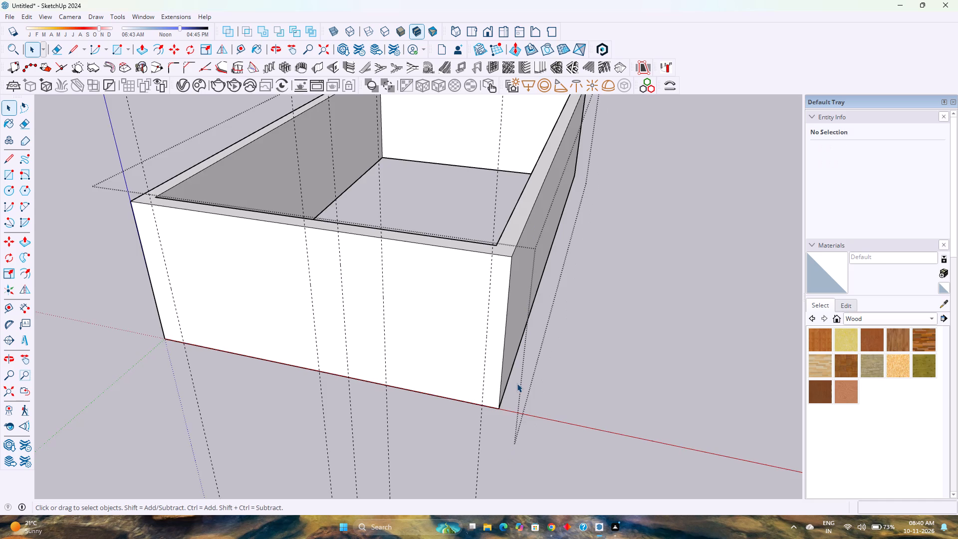
Draw a 10' vertical line up the front wall's outer face along the third vertical guide from the origin.
{"action": "scroll", "coordinate": [517, 381], "scroll_direction": "down", "scroll_amount": 3}
{"action": "middle_click_drag", "start_coordinate": [409, 381], "coordinate": [499, 296]}
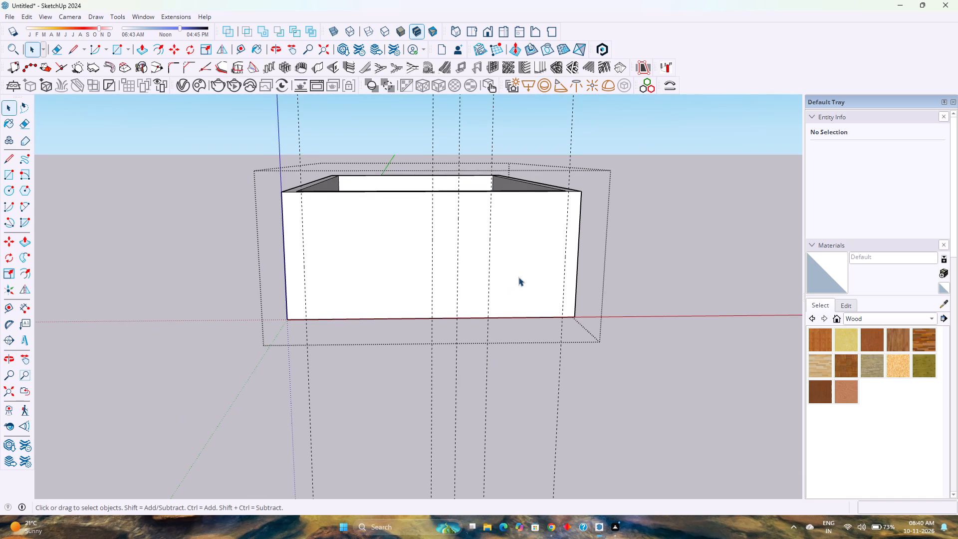
{"action": "scroll", "coordinate": [530, 262], "scroll_direction": "up", "scroll_amount": 7}
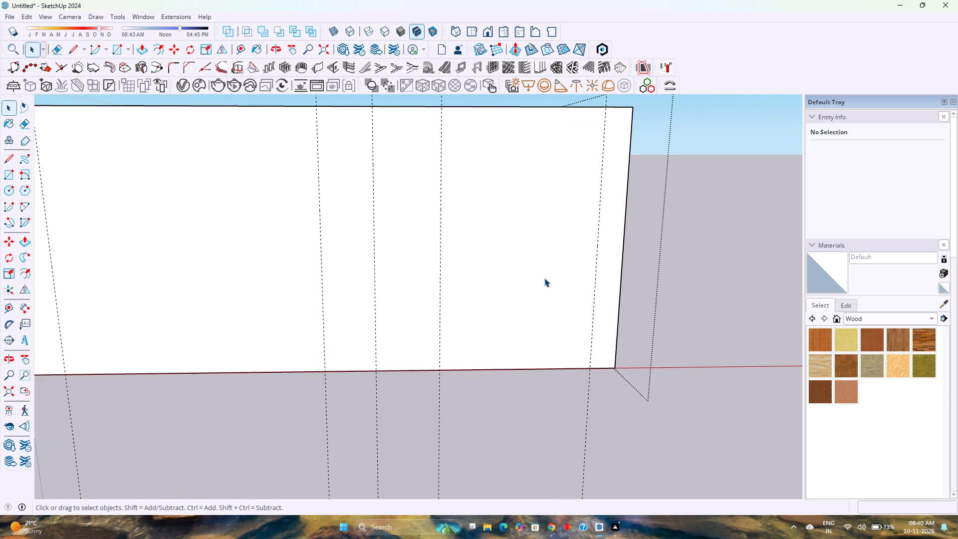
{"action": "scroll", "coordinate": [544, 278], "scroll_direction": "down", "scroll_amount": 3}
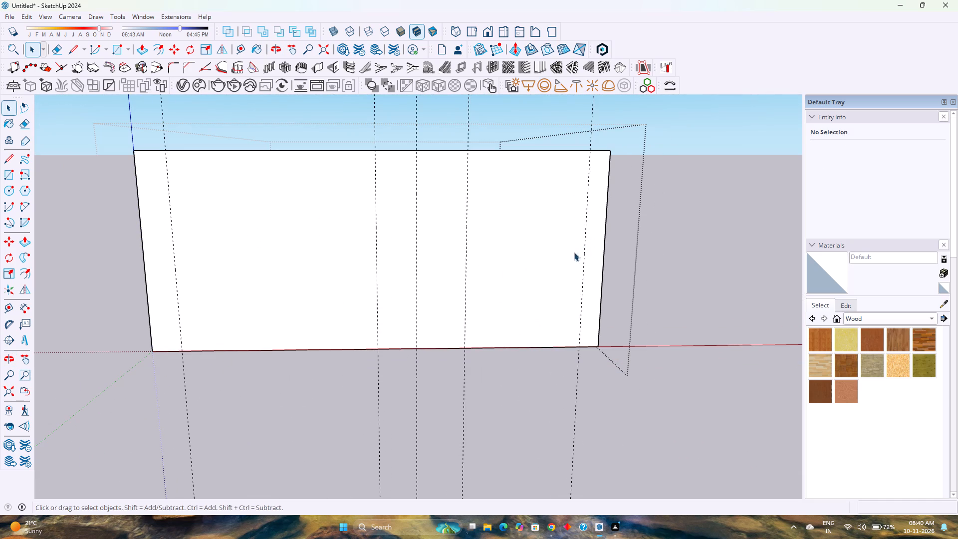
{"action": "scroll", "coordinate": [560, 260], "scroll_direction": "down", "scroll_amount": 3}
{"action": "scroll", "coordinate": [507, 267], "scroll_direction": "down", "scroll_amount": 3}
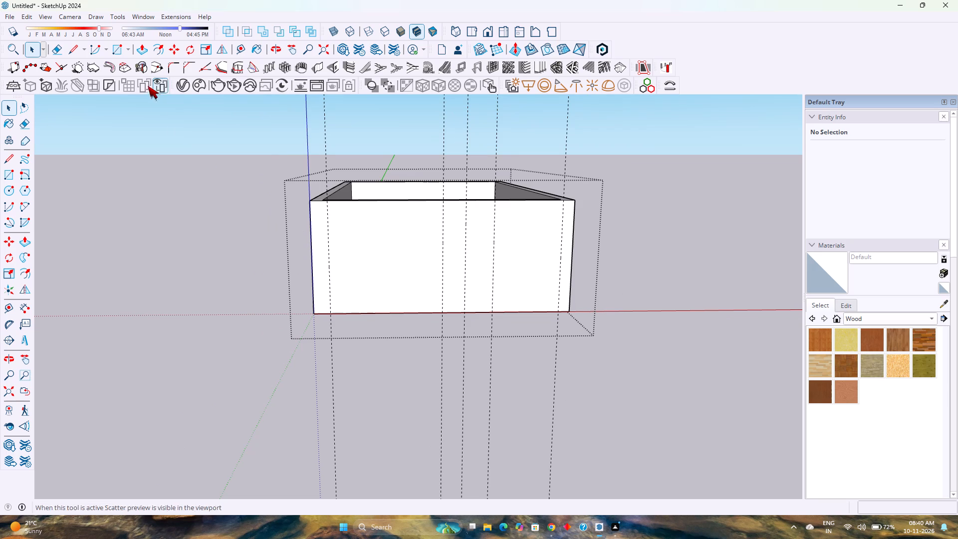
{"action": "left_click", "coordinate": [77, 53]}
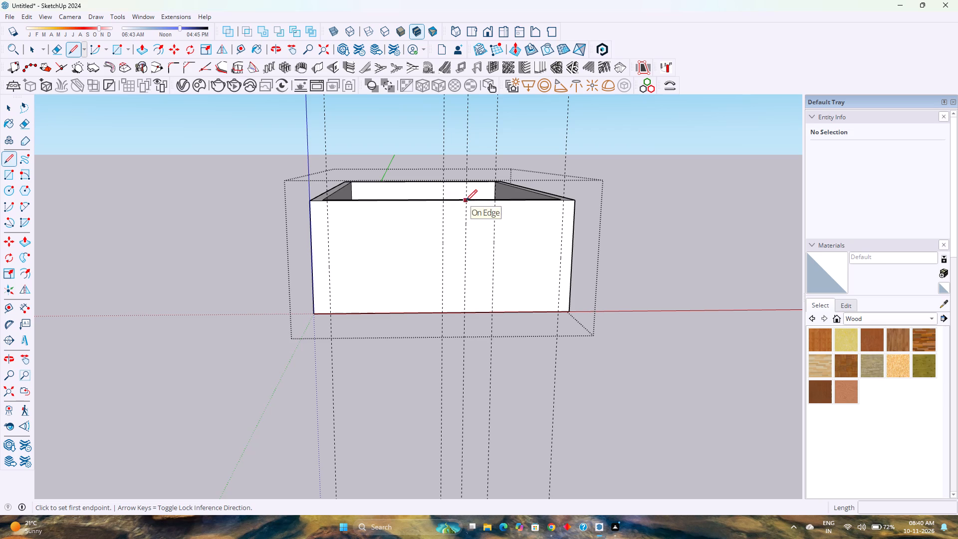
{"action": "left_click", "coordinate": [467, 313]}
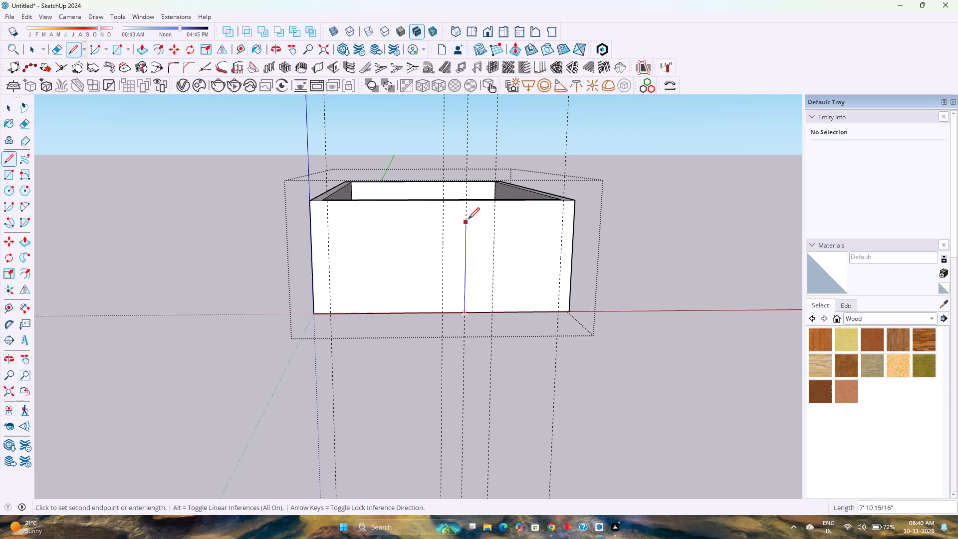
{"action": "left_click", "coordinate": [468, 203]}
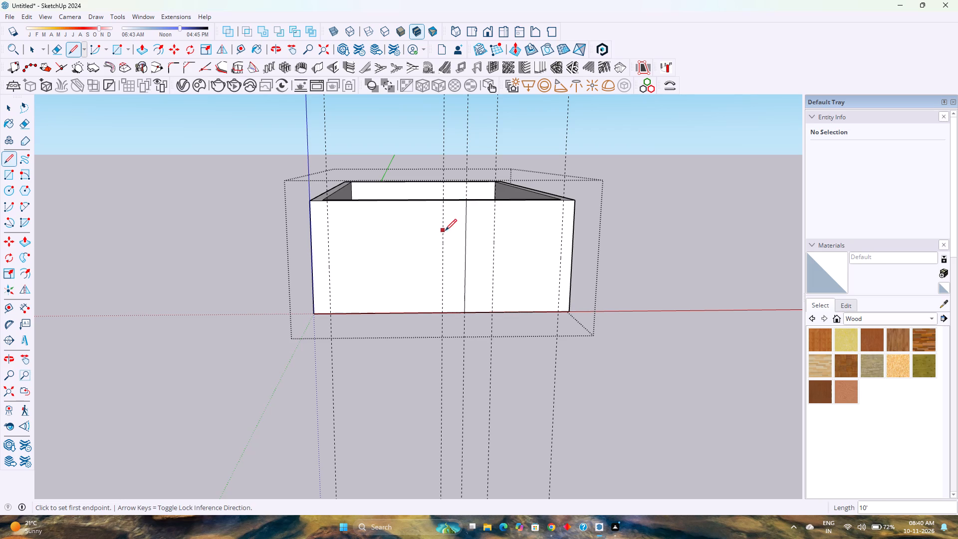
{"action": "key", "text": "space"}
Push/Pull the front wall's outer face section on the origin side 2' outward.
{"action": "key", "text": "p"}
{"action": "left_click", "coordinate": [415, 252]}
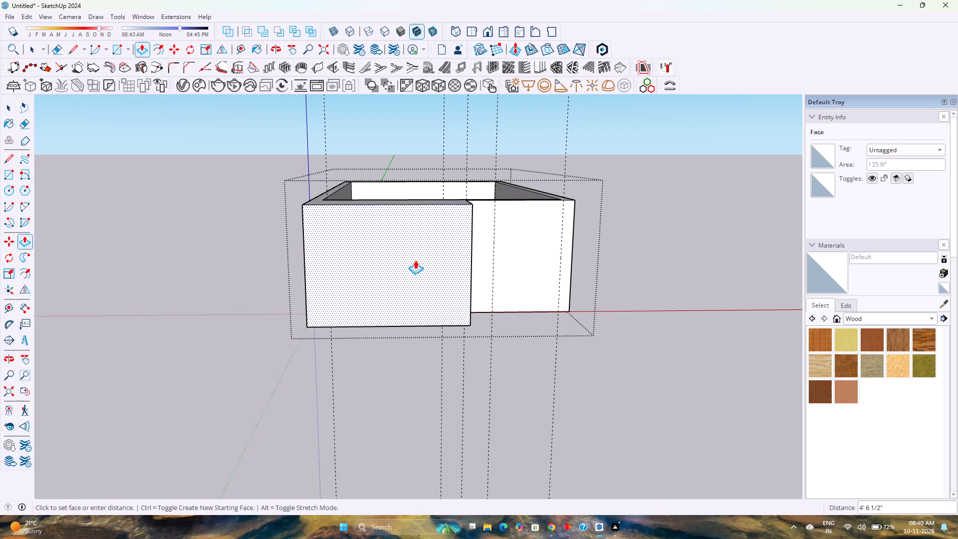
{"action": "type", "text": "2'"}
{"action": "key", "text": "Return"}
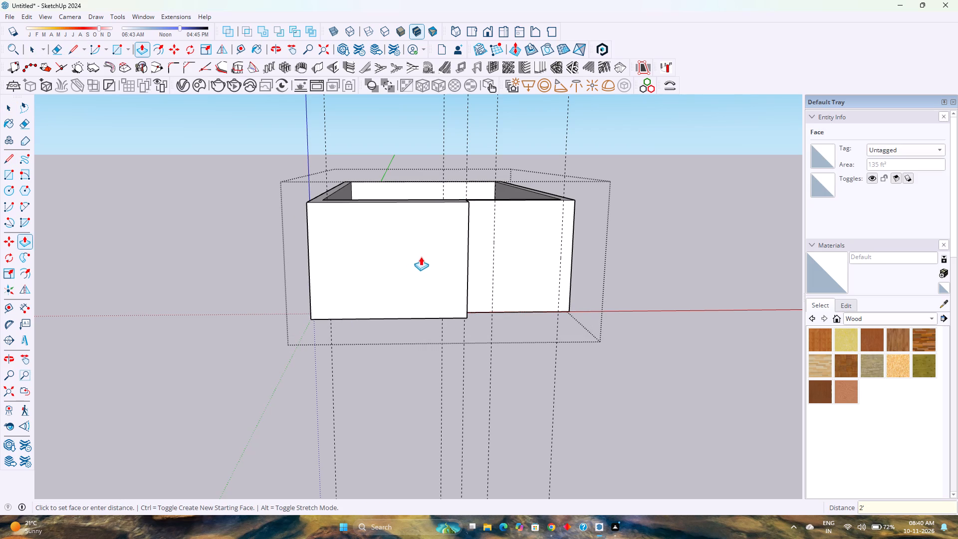
Copy the vertical inner corner edge on the origin side 11'6" along the front wall's inner face, parallel to the red axis.
{"action": "scroll", "coordinate": [446, 254], "scroll_direction": "down", "scroll_amount": 2}
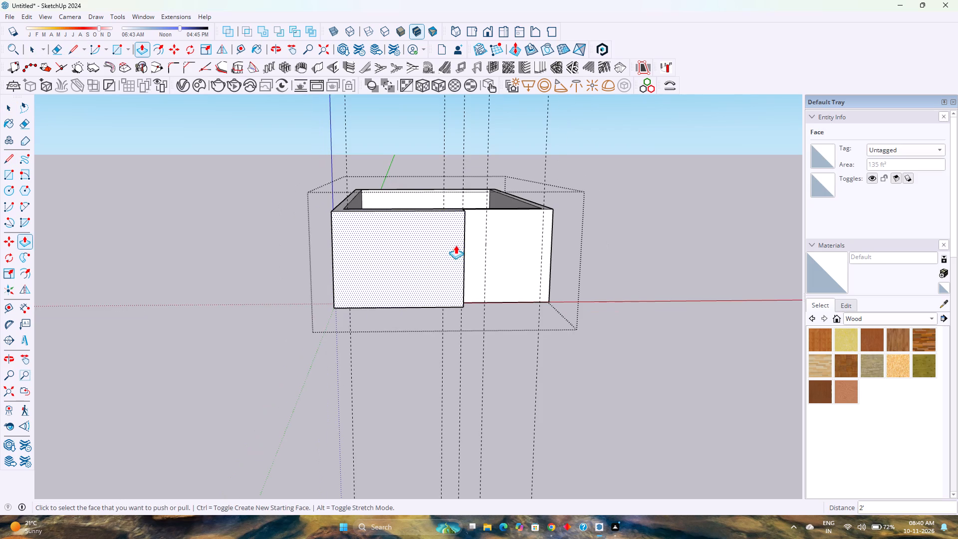
{"action": "scroll", "coordinate": [456, 245], "scroll_direction": "up", "scroll_amount": 1}
{"action": "middle_click_drag", "start_coordinate": [456, 245], "coordinate": [481, 353]}
{"action": "scroll", "coordinate": [481, 353], "scroll_direction": "up", "scroll_amount": 1}
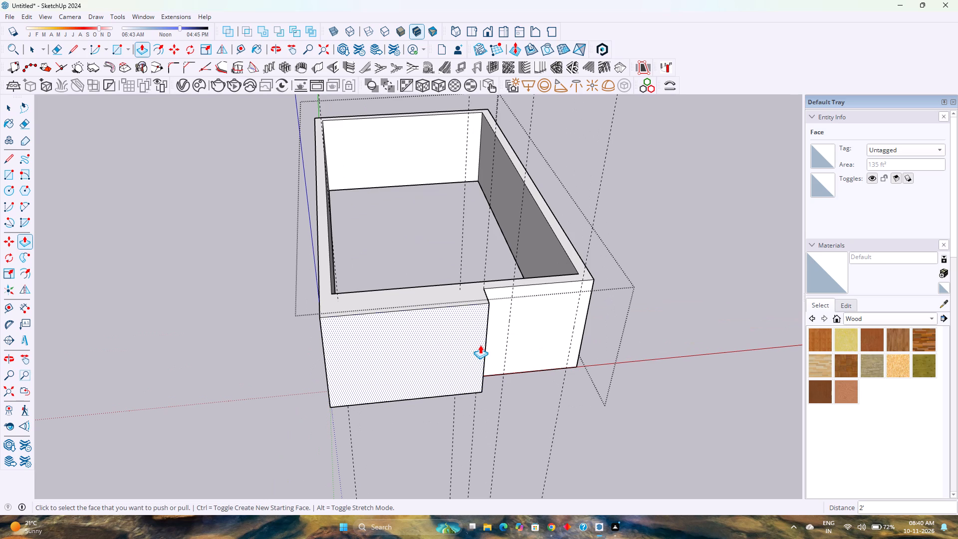
{"action": "scroll", "coordinate": [437, 317], "scroll_direction": "up", "scroll_amount": 4}
{"action": "middle_click_drag", "start_coordinate": [446, 308], "coordinate": [720, 370]}
{"action": "middle_click", "coordinate": [724, 369]}
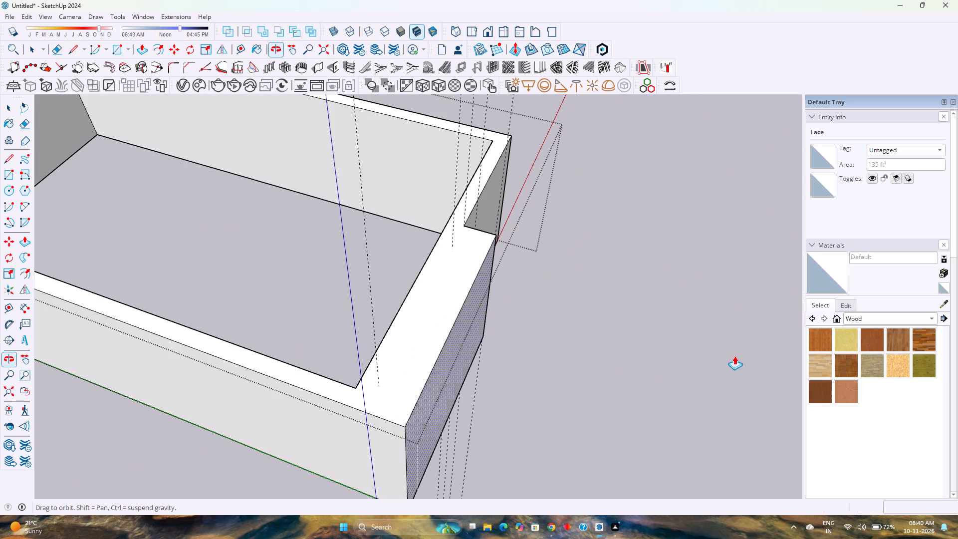
{"action": "middle_click_drag", "start_coordinate": [232, 330], "coordinate": [658, 316]}
{"action": "scroll", "coordinate": [596, 309], "scroll_direction": "up", "scroll_amount": 4}
{"action": "key", "text": "space"}
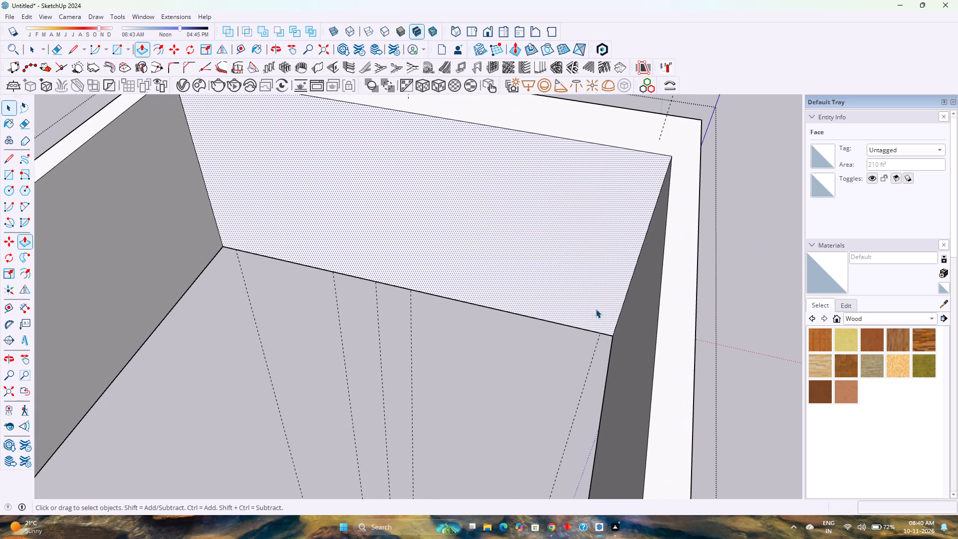
{"action": "left_click", "coordinate": [647, 233]}
{"action": "key", "text": "m"}
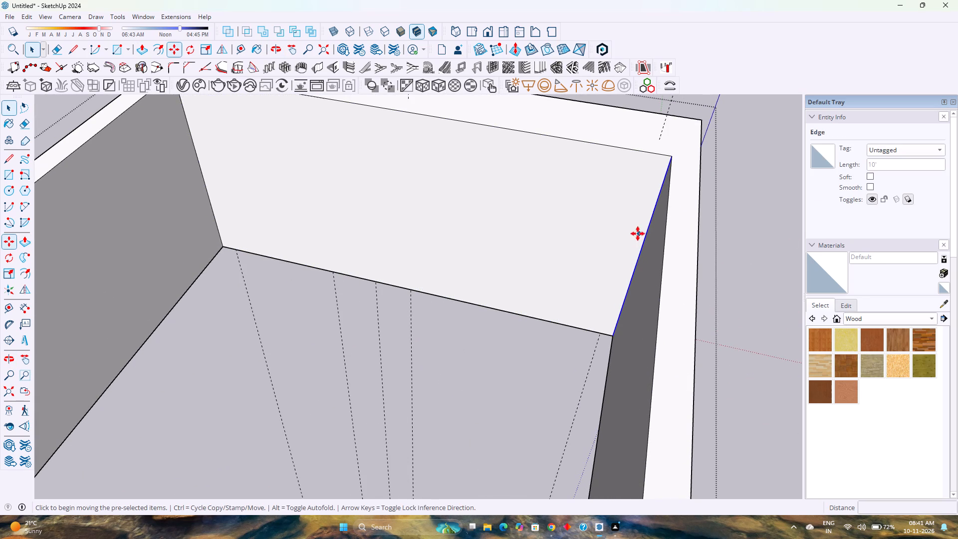
{"action": "left_click", "coordinate": [673, 155]}
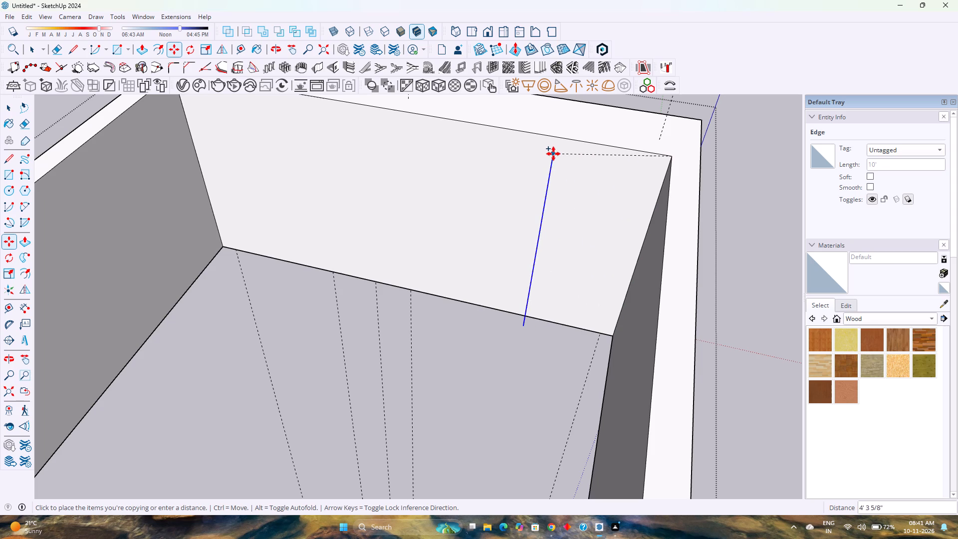
{"action": "key", "text": "Left"}
{"action": "key", "text": "Right"}
{"action": "scroll", "coordinate": [550, 152], "scroll_direction": "down", "scroll_amount": 3}
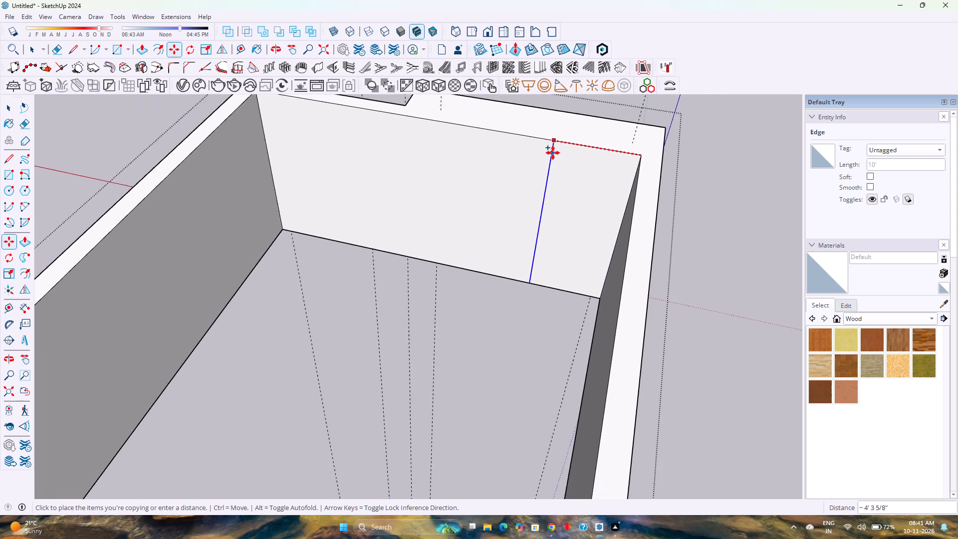
{"action": "scroll", "coordinate": [553, 153], "scroll_direction": "down", "scroll_amount": 3}
{"action": "middle_click_drag", "start_coordinate": [535, 134], "coordinate": [562, 223], "text": "shift"}
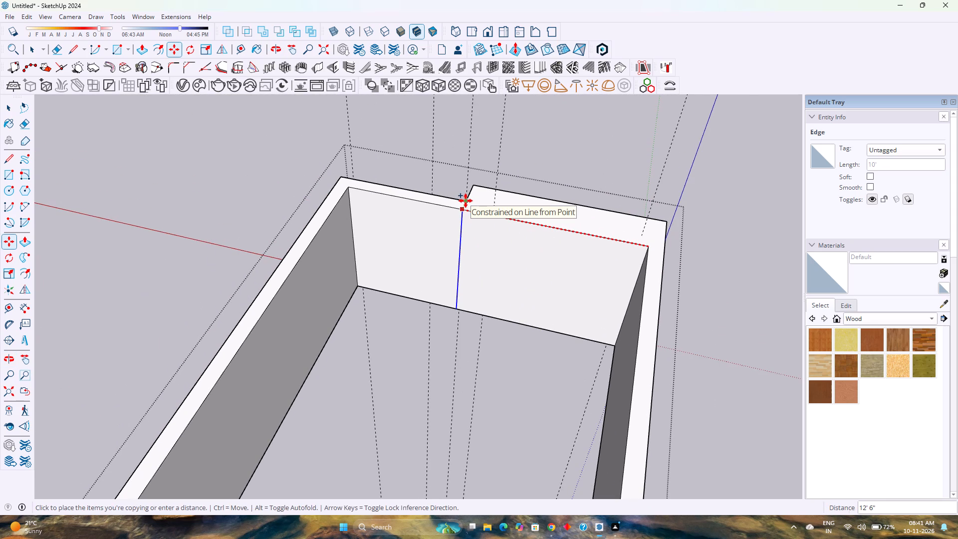
{"action": "type", "text": "11'6\""}
{"action": "key", "text": "Return"}
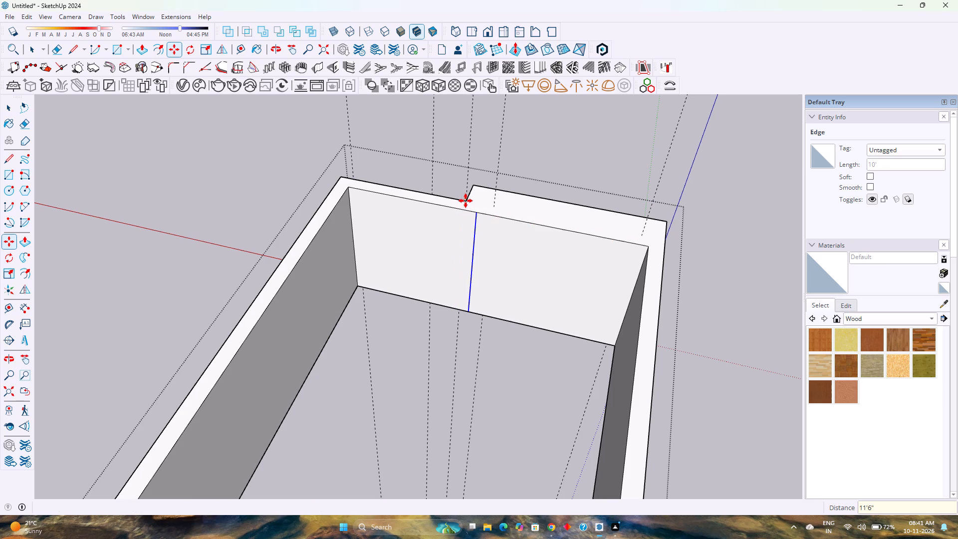
Push the origin-side section of the front wall's inner face outward, trying 3' before setting the distance to 2'.
{"action": "key", "text": "p"}
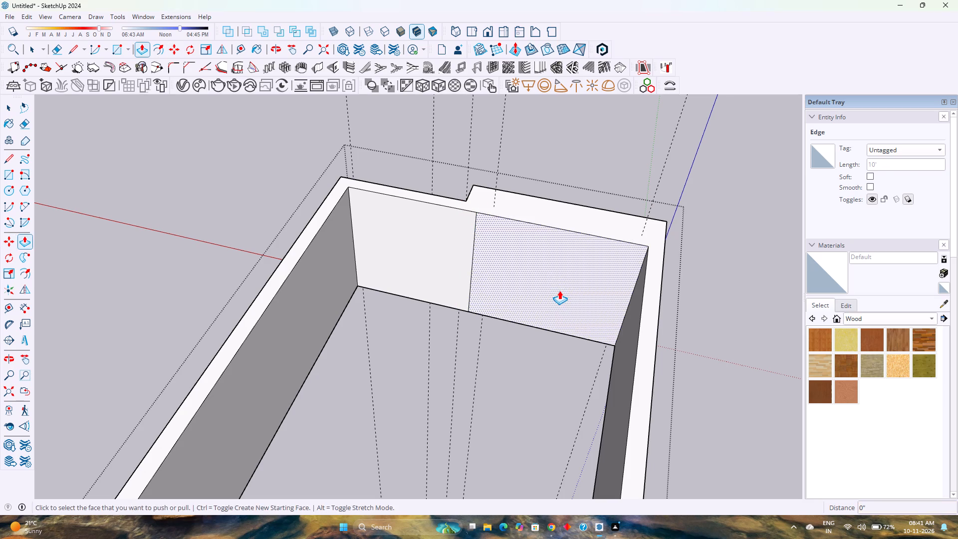
{"action": "left_click", "coordinate": [559, 290]}
{"action": "type", "text": "3'"}
{"action": "key", "text": "Return"}
{"action": "type", "text": "2'"}
{"action": "key", "text": "Return"}
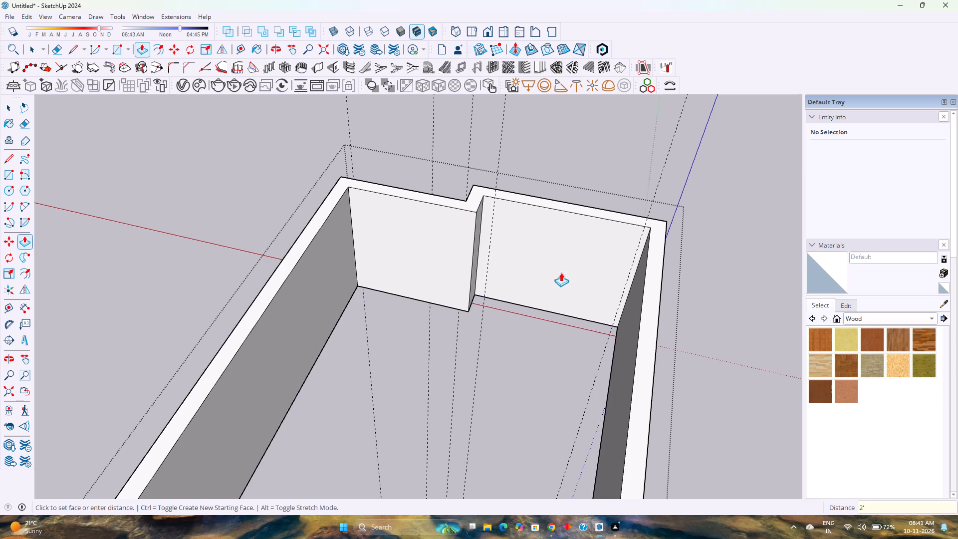
{"action": "key", "text": "space"}
Place two guides on the wall top at the jog, each 1' in from an outer edge, crossing at the inner corner.
{"action": "scroll", "coordinate": [565, 272], "scroll_direction": "down", "scroll_amount": 3}
{"action": "middle_click_drag", "start_coordinate": [623, 294], "coordinate": [540, 432]}
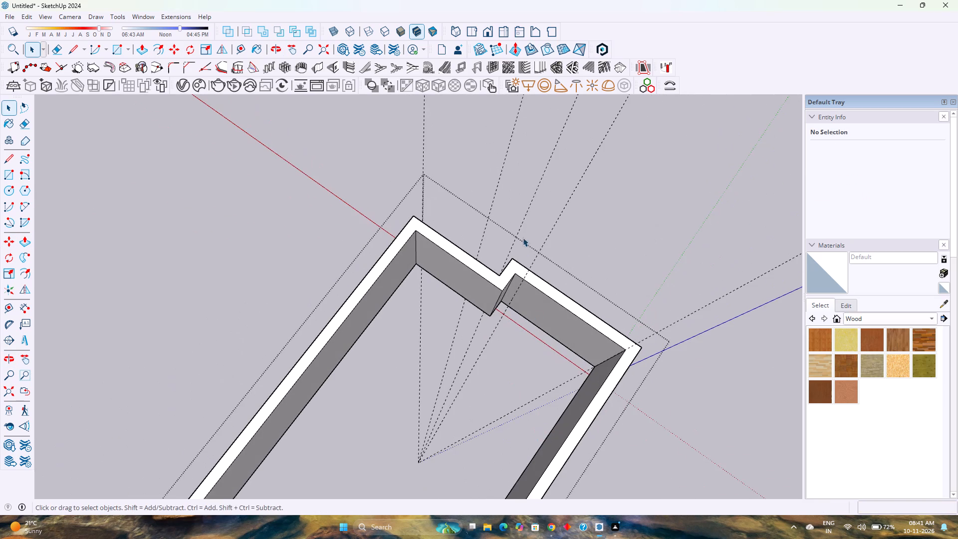
{"action": "scroll", "coordinate": [520, 239], "scroll_direction": "up", "scroll_amount": 16}
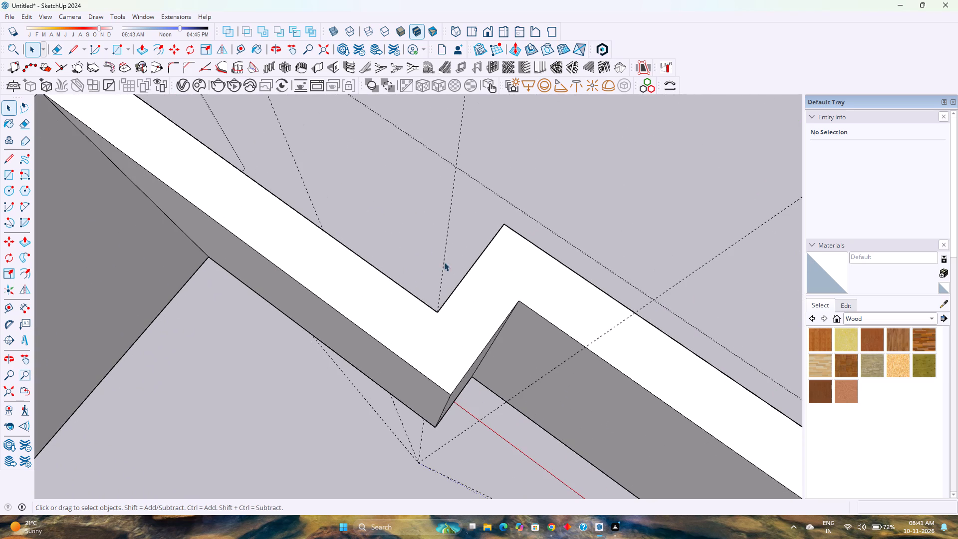
{"action": "left_click", "coordinate": [241, 54]}
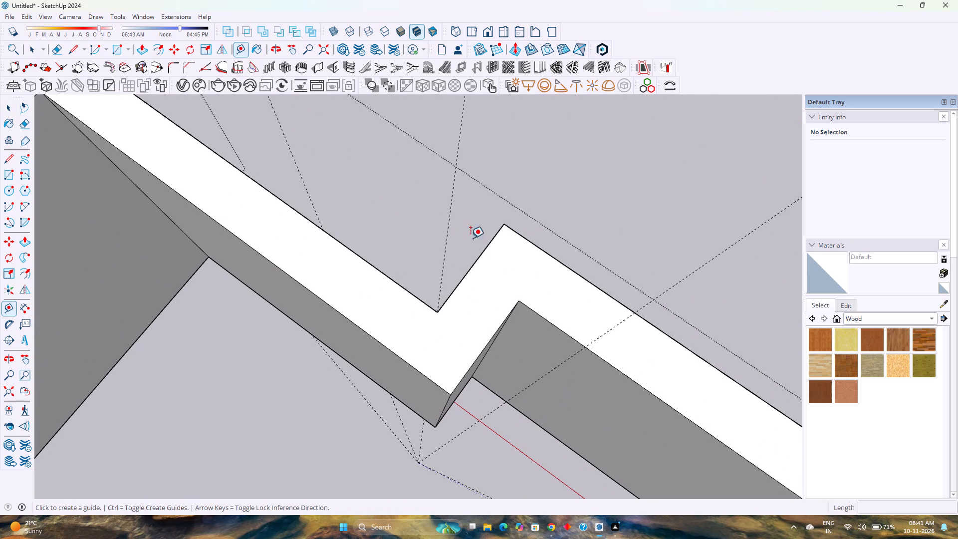
{"action": "left_click", "coordinate": [561, 264]}
{"action": "left_click", "coordinate": [519, 299]}
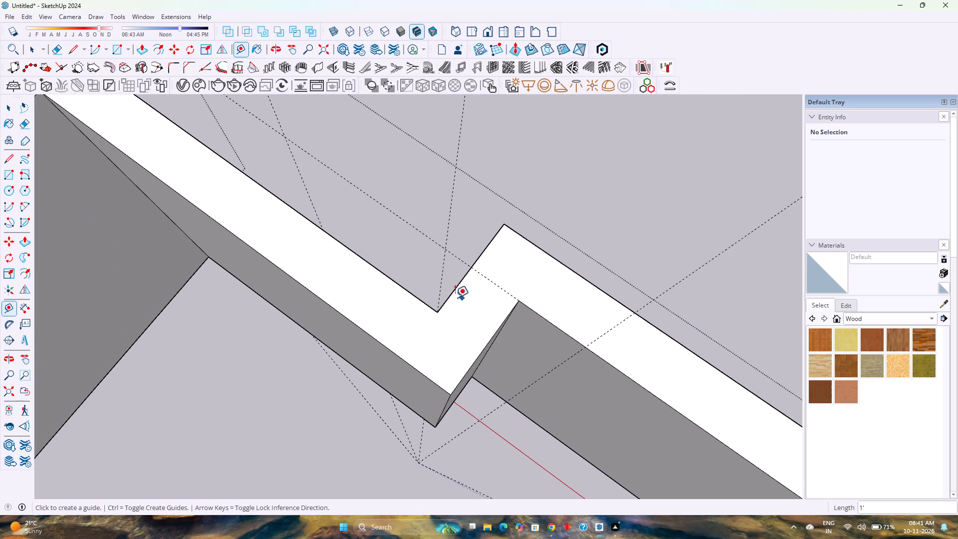
{"action": "left_click", "coordinate": [456, 292]}
{"action": "left_click", "coordinate": [506, 320]}
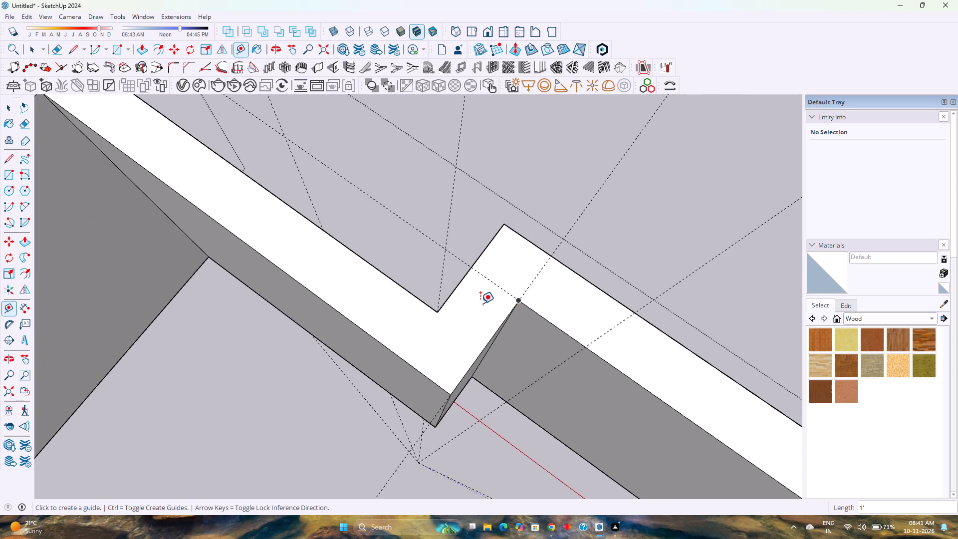
Draw a 1' radius tangent arc across the jog's outer corner between the two points where the guides meet the outer edges.
{"action": "key", "text": "a"}
{"action": "left_click", "coordinate": [477, 266]}
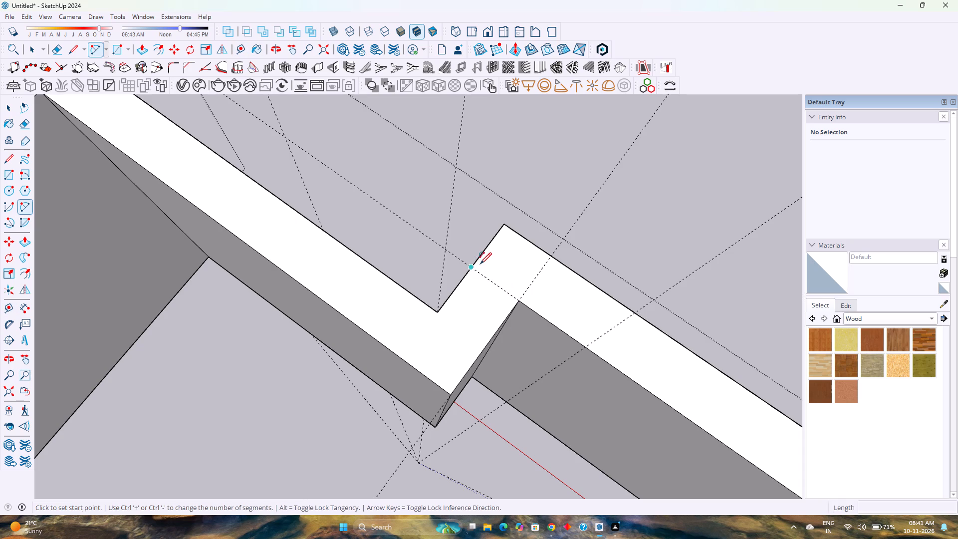
{"action": "double_click", "coordinate": [551, 258]}
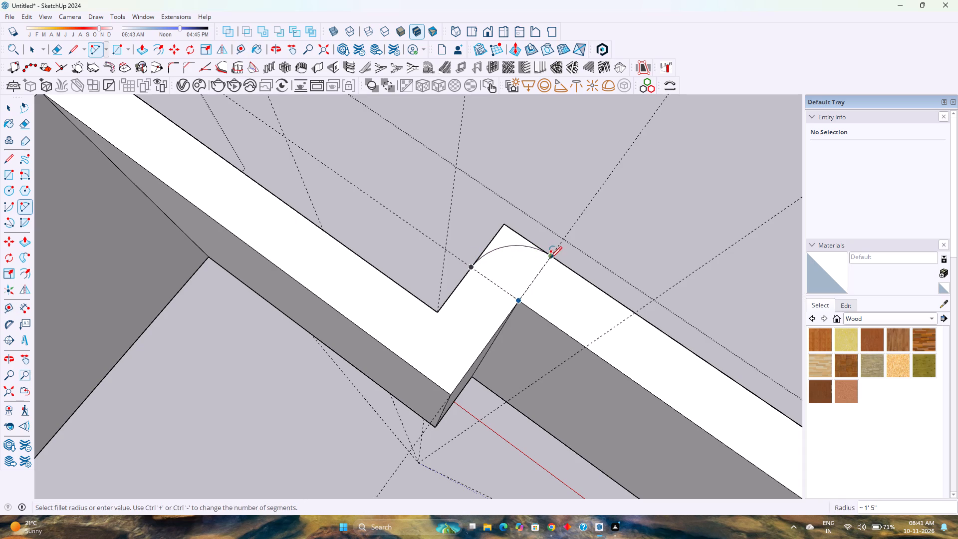
{"action": "key", "text": "space"}
Set the corner arc's segment count to 120.
{"action": "left_click", "coordinate": [507, 248]}
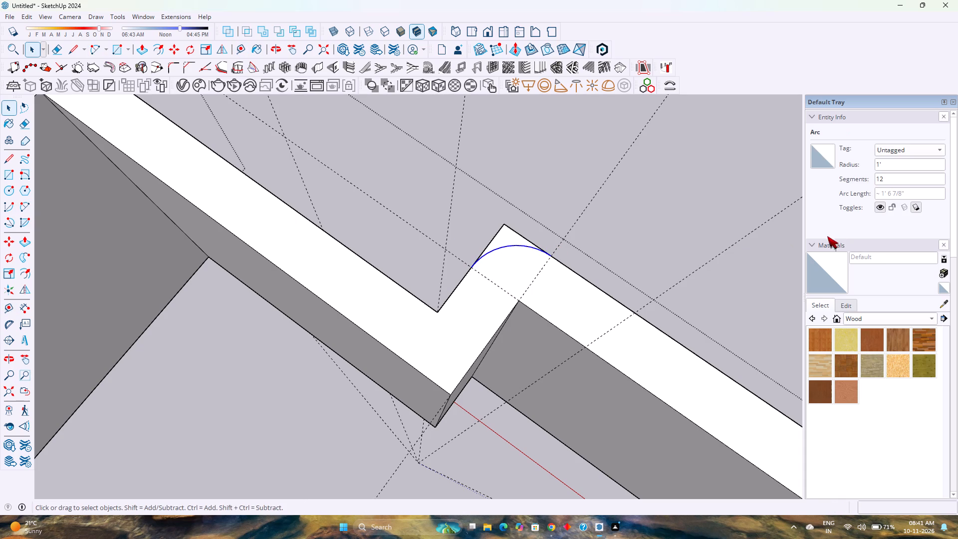
{"action": "left_click", "coordinate": [901, 179]}
{"action": "key", "text": "0"}
{"action": "key", "text": "Return"}
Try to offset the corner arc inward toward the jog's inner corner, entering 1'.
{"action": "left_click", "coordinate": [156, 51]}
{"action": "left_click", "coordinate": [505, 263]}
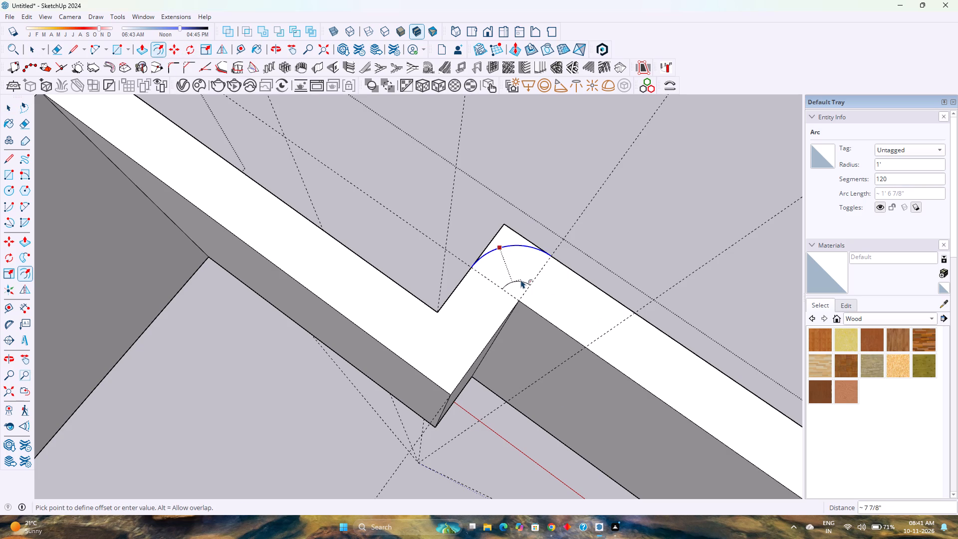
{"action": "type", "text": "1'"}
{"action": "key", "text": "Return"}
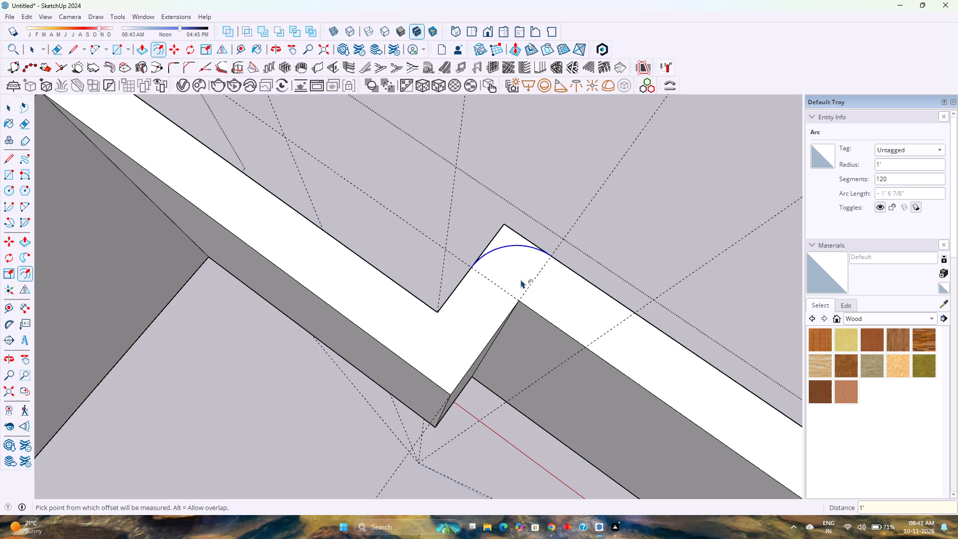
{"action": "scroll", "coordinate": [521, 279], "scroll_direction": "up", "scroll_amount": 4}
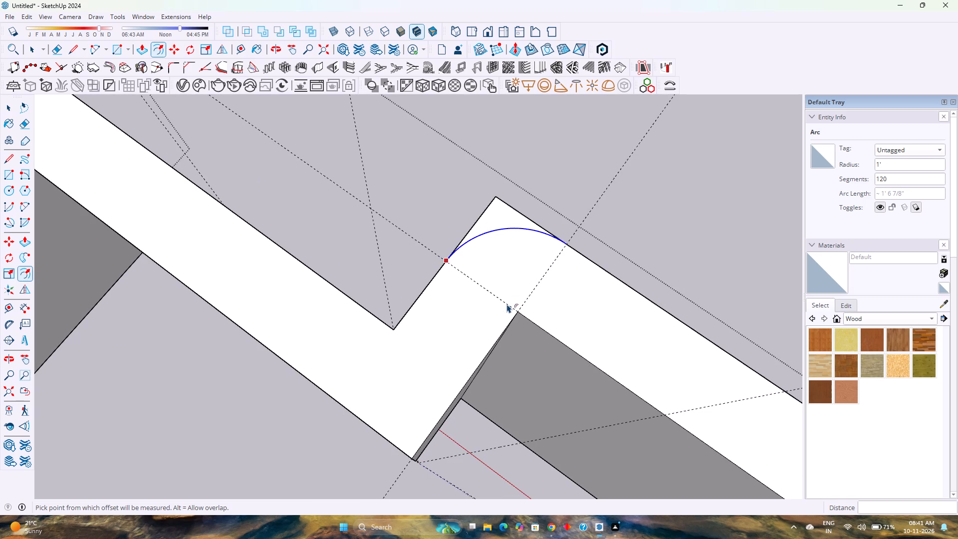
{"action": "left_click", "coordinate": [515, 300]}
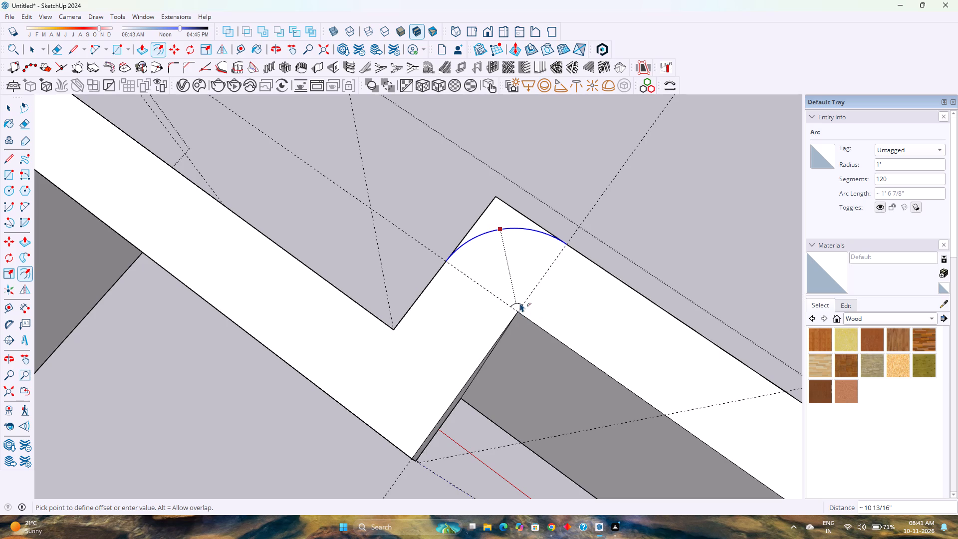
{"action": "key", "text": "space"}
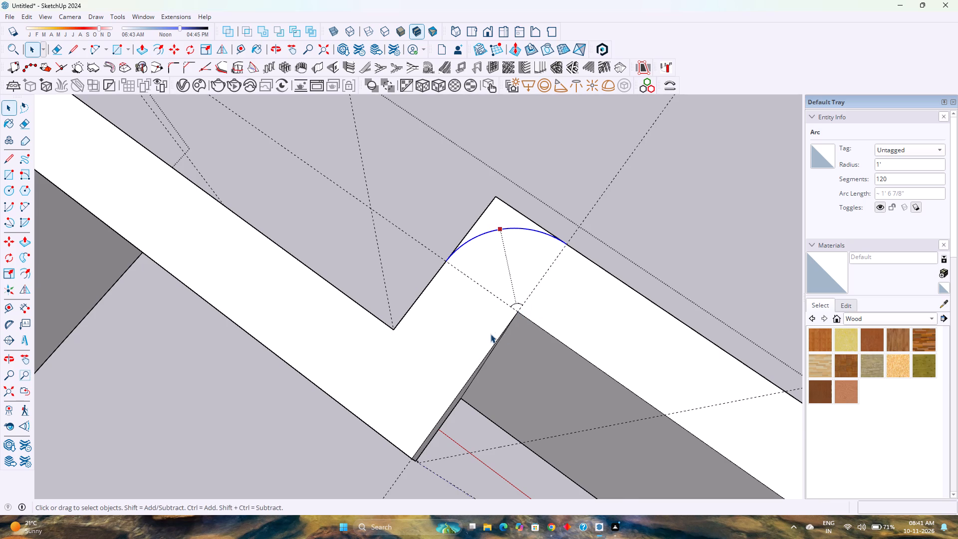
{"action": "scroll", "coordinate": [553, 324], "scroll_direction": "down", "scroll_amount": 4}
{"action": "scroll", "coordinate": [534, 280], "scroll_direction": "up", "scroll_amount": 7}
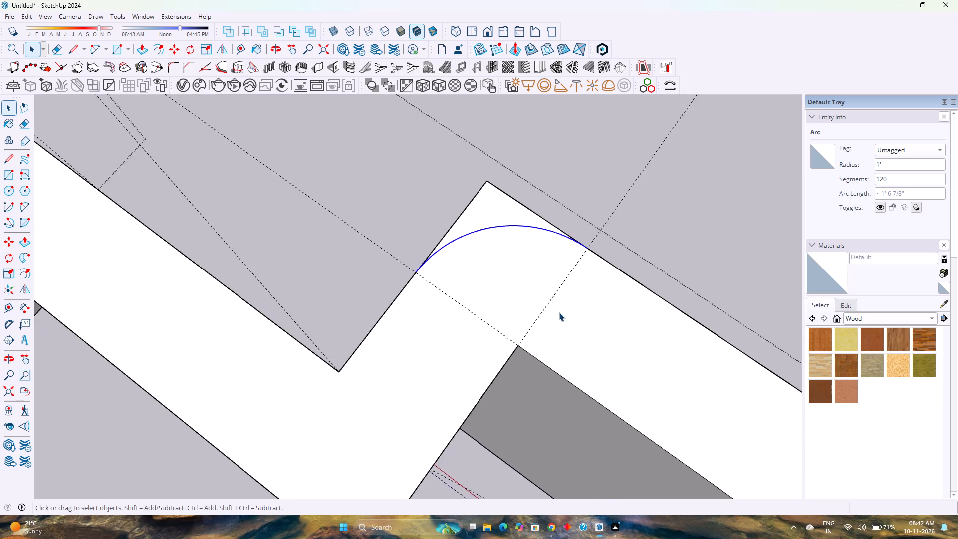
Push the sliver outside the arc at the jog's outer corner down the full 10' wall height to round the corner.
{"action": "middle_click_drag", "start_coordinate": [550, 312], "coordinate": [384, 346]}
{"action": "scroll", "coordinate": [382, 346], "scroll_direction": "down", "scroll_amount": 2}
{"action": "key", "text": "p"}
{"action": "left_click", "coordinate": [501, 281]}
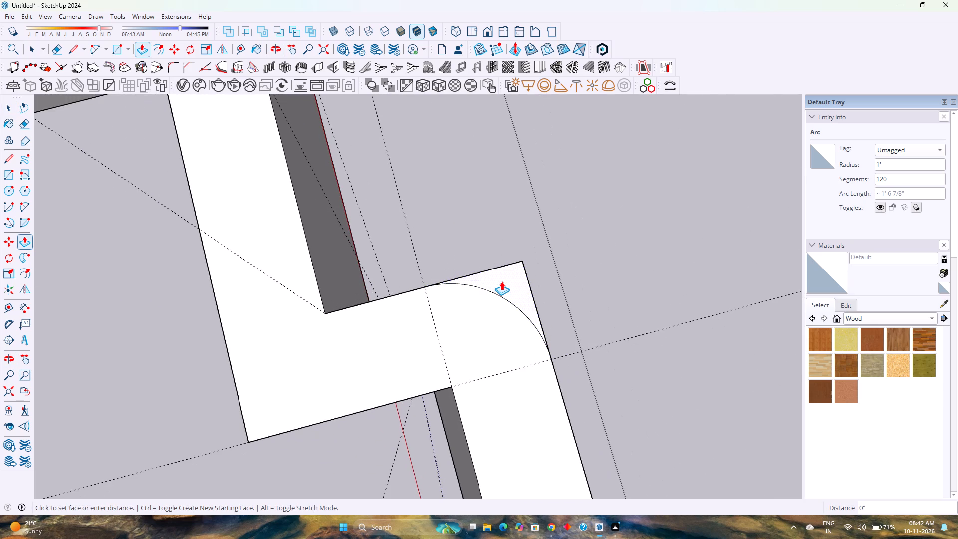
{"action": "middle_click_drag", "start_coordinate": [502, 278], "coordinate": [186, 316]}
{"action": "middle_click", "coordinate": [186, 316]}
{"action": "middle_click", "coordinate": [186, 316]}
{"action": "scroll", "coordinate": [424, 257], "scroll_direction": "down", "scroll_amount": 3}
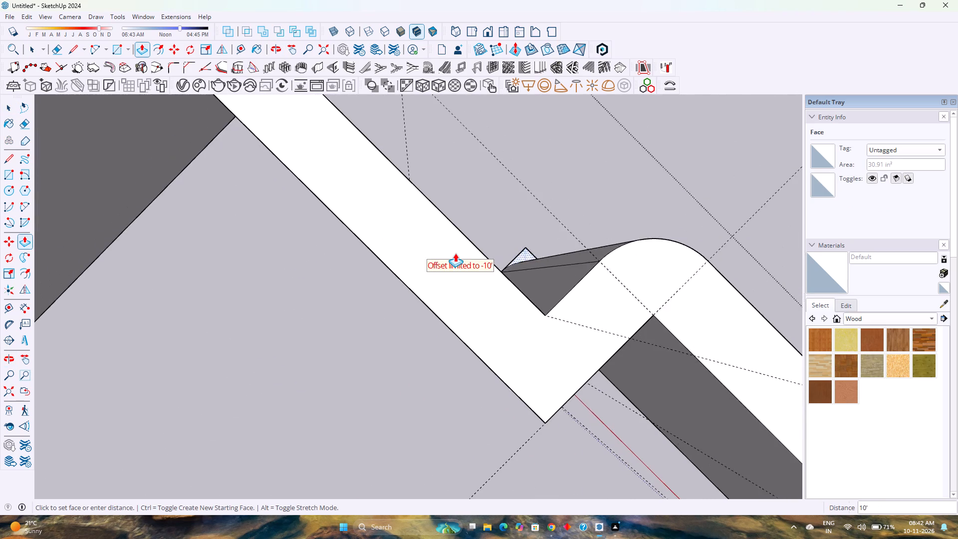
{"action": "scroll", "coordinate": [455, 253], "scroll_direction": "down", "scroll_amount": 2}
{"action": "middle_click_drag", "start_coordinate": [455, 253], "coordinate": [555, 315]}
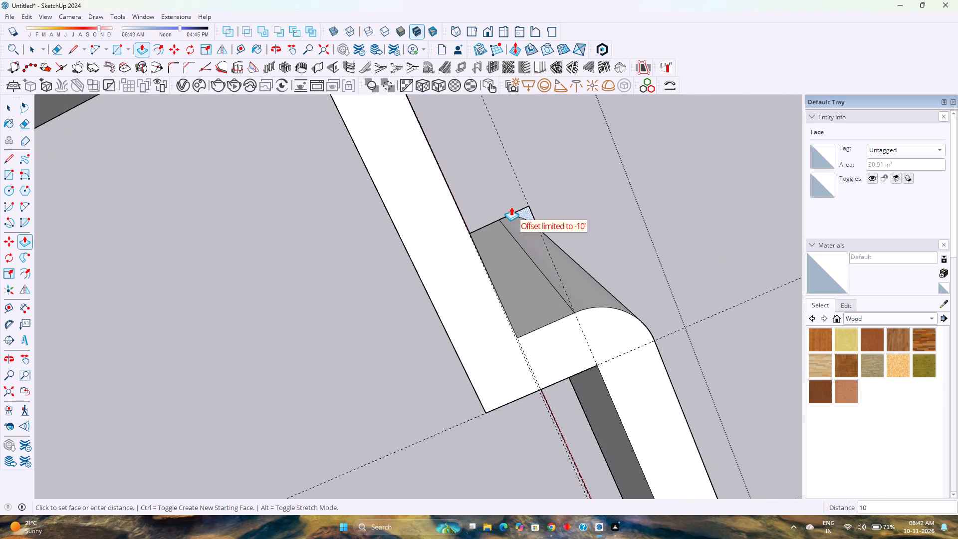
{"action": "left_click", "coordinate": [511, 207]}
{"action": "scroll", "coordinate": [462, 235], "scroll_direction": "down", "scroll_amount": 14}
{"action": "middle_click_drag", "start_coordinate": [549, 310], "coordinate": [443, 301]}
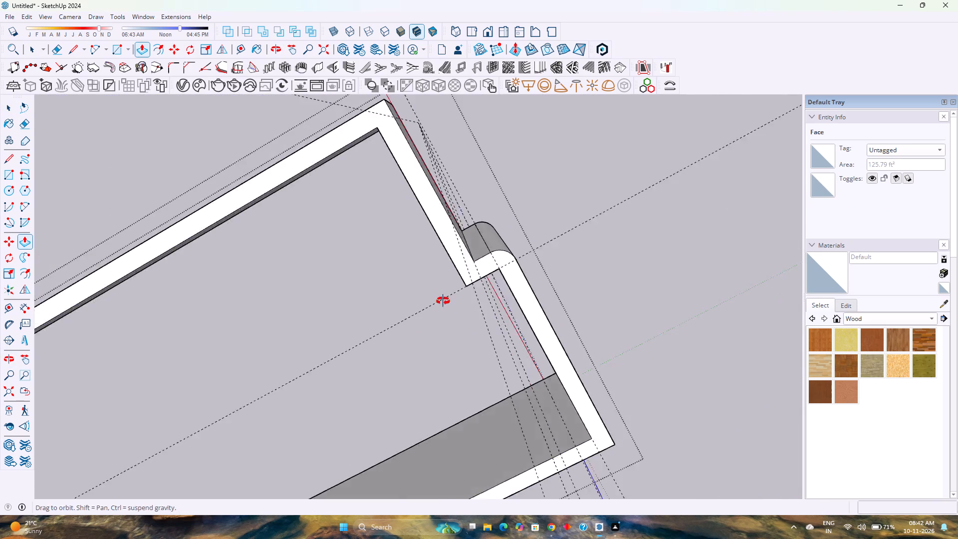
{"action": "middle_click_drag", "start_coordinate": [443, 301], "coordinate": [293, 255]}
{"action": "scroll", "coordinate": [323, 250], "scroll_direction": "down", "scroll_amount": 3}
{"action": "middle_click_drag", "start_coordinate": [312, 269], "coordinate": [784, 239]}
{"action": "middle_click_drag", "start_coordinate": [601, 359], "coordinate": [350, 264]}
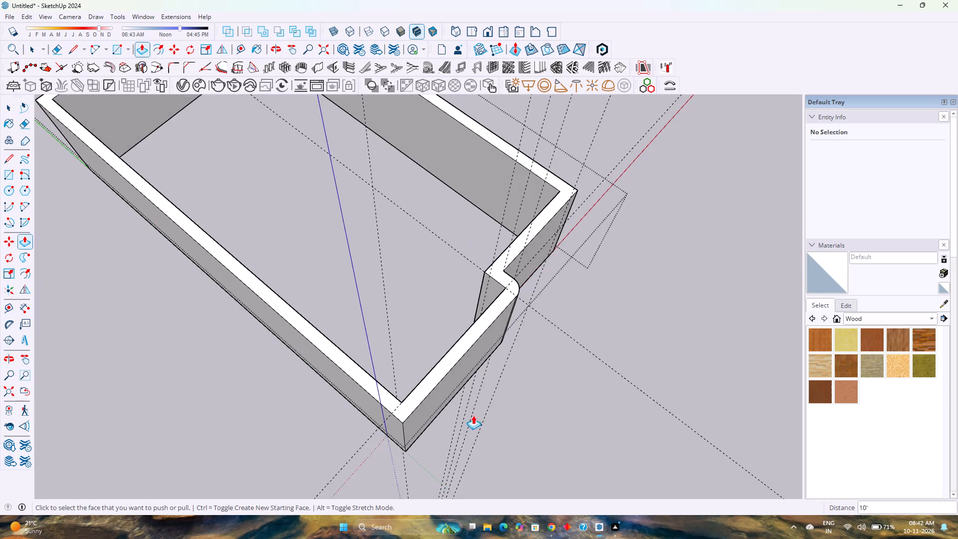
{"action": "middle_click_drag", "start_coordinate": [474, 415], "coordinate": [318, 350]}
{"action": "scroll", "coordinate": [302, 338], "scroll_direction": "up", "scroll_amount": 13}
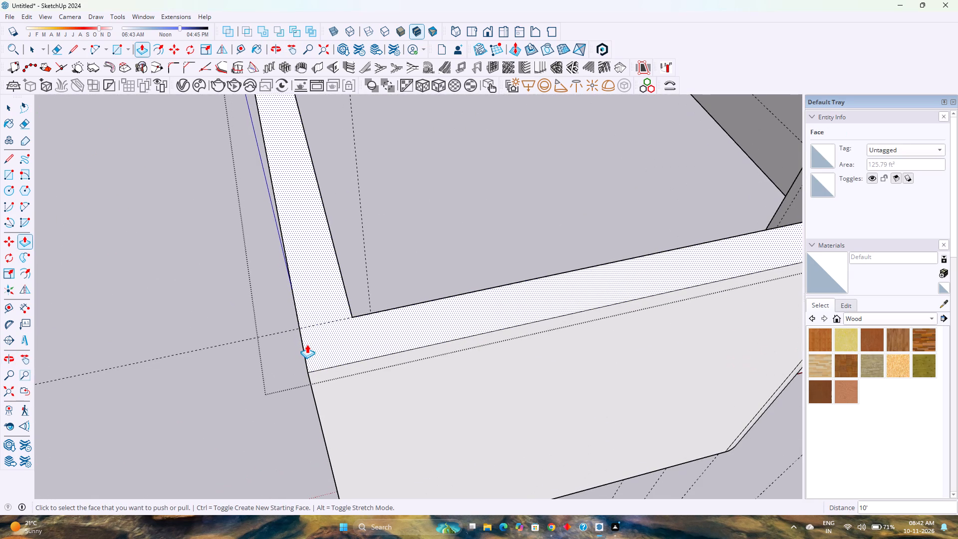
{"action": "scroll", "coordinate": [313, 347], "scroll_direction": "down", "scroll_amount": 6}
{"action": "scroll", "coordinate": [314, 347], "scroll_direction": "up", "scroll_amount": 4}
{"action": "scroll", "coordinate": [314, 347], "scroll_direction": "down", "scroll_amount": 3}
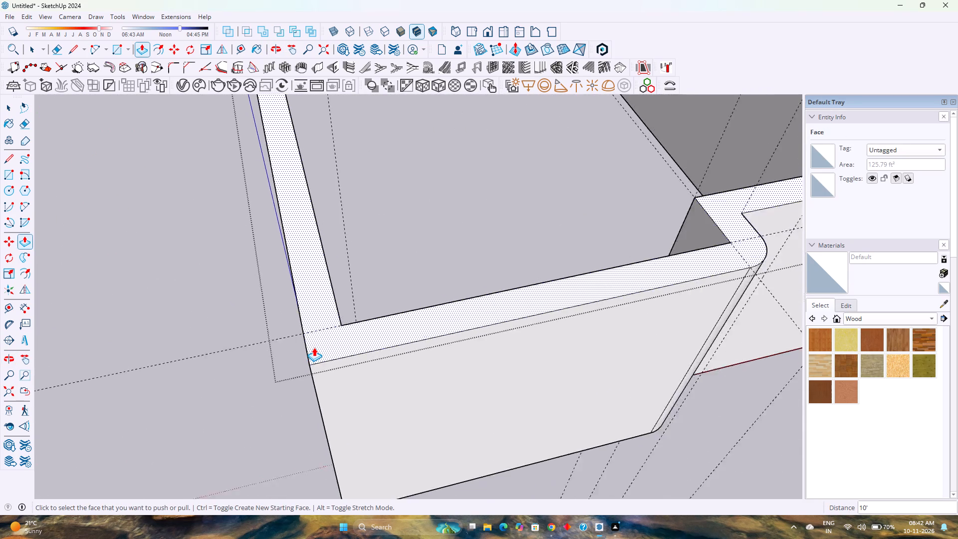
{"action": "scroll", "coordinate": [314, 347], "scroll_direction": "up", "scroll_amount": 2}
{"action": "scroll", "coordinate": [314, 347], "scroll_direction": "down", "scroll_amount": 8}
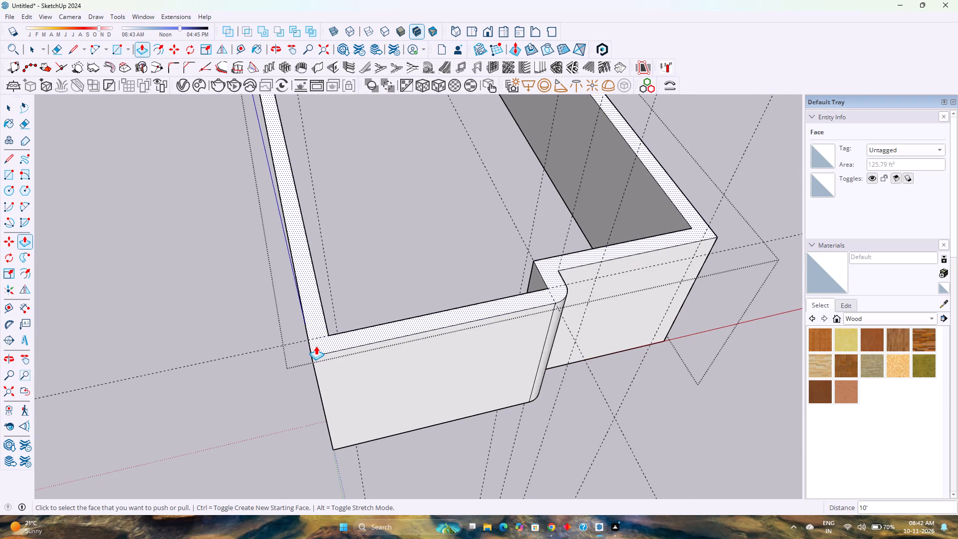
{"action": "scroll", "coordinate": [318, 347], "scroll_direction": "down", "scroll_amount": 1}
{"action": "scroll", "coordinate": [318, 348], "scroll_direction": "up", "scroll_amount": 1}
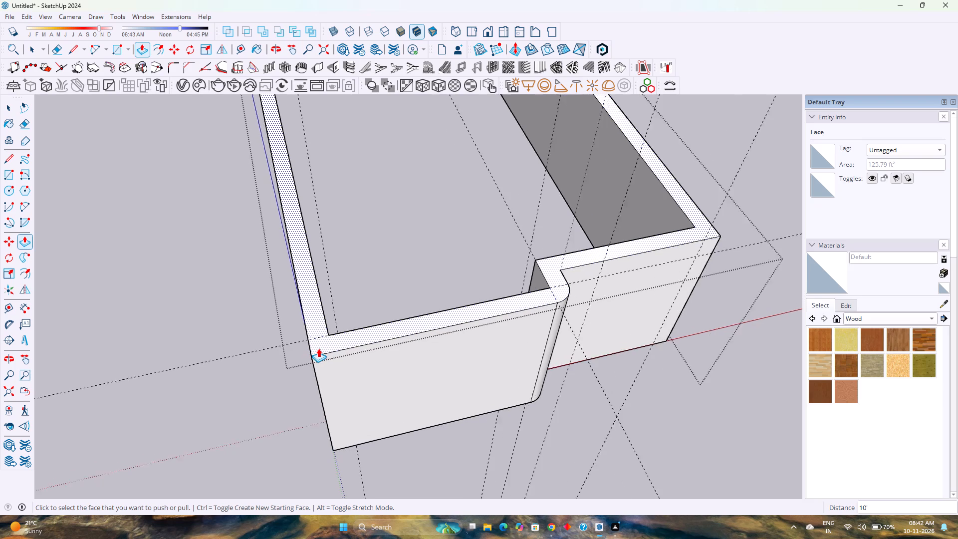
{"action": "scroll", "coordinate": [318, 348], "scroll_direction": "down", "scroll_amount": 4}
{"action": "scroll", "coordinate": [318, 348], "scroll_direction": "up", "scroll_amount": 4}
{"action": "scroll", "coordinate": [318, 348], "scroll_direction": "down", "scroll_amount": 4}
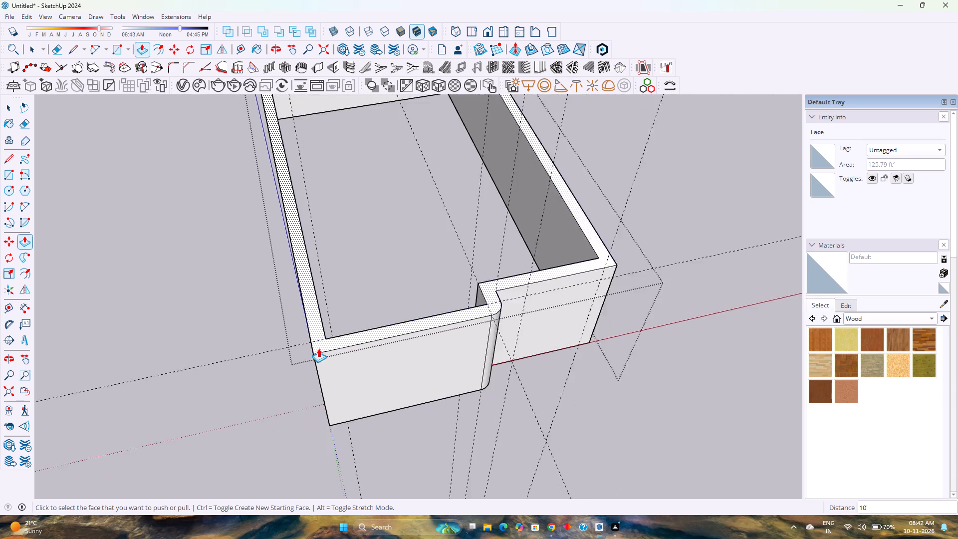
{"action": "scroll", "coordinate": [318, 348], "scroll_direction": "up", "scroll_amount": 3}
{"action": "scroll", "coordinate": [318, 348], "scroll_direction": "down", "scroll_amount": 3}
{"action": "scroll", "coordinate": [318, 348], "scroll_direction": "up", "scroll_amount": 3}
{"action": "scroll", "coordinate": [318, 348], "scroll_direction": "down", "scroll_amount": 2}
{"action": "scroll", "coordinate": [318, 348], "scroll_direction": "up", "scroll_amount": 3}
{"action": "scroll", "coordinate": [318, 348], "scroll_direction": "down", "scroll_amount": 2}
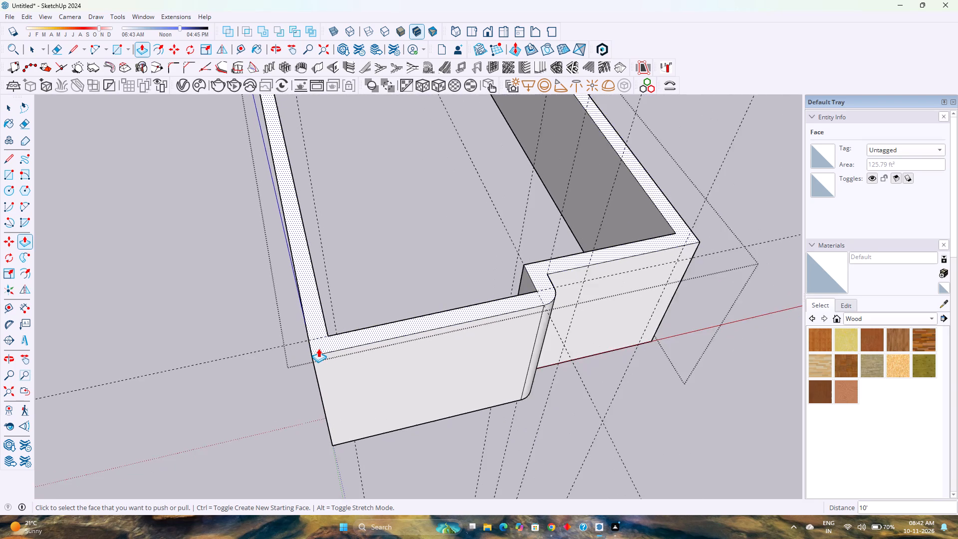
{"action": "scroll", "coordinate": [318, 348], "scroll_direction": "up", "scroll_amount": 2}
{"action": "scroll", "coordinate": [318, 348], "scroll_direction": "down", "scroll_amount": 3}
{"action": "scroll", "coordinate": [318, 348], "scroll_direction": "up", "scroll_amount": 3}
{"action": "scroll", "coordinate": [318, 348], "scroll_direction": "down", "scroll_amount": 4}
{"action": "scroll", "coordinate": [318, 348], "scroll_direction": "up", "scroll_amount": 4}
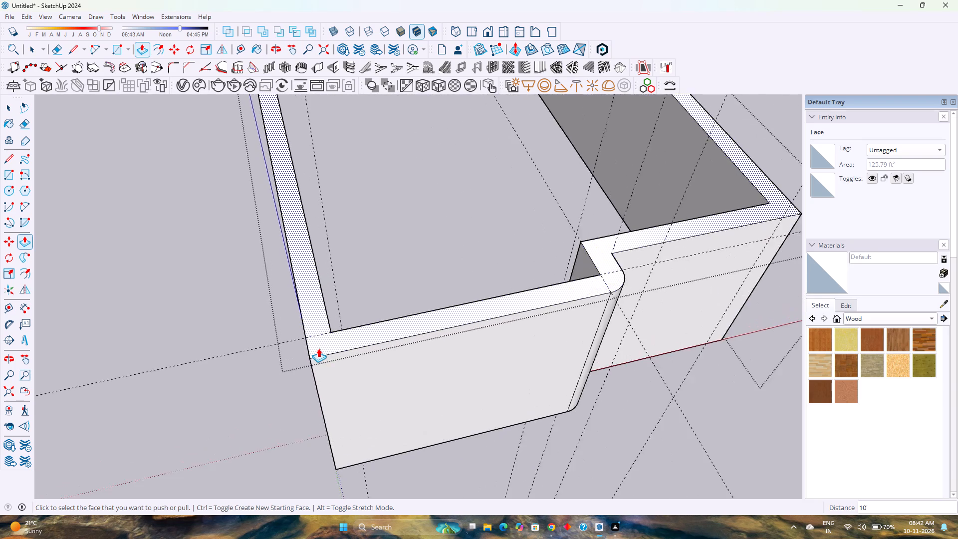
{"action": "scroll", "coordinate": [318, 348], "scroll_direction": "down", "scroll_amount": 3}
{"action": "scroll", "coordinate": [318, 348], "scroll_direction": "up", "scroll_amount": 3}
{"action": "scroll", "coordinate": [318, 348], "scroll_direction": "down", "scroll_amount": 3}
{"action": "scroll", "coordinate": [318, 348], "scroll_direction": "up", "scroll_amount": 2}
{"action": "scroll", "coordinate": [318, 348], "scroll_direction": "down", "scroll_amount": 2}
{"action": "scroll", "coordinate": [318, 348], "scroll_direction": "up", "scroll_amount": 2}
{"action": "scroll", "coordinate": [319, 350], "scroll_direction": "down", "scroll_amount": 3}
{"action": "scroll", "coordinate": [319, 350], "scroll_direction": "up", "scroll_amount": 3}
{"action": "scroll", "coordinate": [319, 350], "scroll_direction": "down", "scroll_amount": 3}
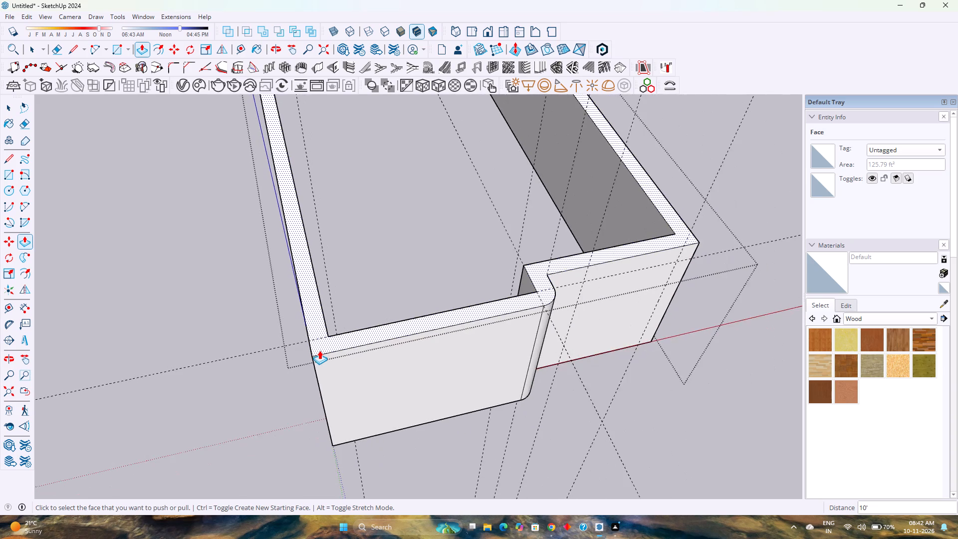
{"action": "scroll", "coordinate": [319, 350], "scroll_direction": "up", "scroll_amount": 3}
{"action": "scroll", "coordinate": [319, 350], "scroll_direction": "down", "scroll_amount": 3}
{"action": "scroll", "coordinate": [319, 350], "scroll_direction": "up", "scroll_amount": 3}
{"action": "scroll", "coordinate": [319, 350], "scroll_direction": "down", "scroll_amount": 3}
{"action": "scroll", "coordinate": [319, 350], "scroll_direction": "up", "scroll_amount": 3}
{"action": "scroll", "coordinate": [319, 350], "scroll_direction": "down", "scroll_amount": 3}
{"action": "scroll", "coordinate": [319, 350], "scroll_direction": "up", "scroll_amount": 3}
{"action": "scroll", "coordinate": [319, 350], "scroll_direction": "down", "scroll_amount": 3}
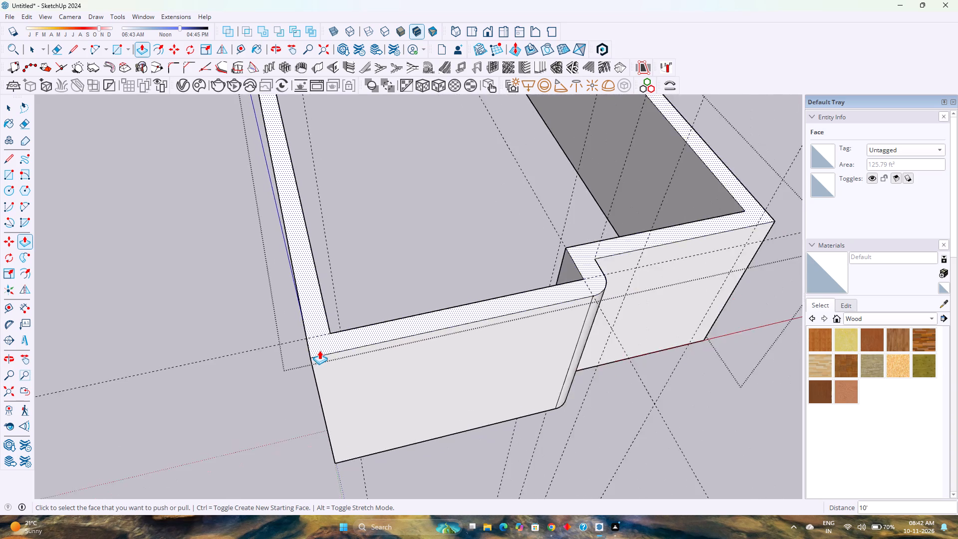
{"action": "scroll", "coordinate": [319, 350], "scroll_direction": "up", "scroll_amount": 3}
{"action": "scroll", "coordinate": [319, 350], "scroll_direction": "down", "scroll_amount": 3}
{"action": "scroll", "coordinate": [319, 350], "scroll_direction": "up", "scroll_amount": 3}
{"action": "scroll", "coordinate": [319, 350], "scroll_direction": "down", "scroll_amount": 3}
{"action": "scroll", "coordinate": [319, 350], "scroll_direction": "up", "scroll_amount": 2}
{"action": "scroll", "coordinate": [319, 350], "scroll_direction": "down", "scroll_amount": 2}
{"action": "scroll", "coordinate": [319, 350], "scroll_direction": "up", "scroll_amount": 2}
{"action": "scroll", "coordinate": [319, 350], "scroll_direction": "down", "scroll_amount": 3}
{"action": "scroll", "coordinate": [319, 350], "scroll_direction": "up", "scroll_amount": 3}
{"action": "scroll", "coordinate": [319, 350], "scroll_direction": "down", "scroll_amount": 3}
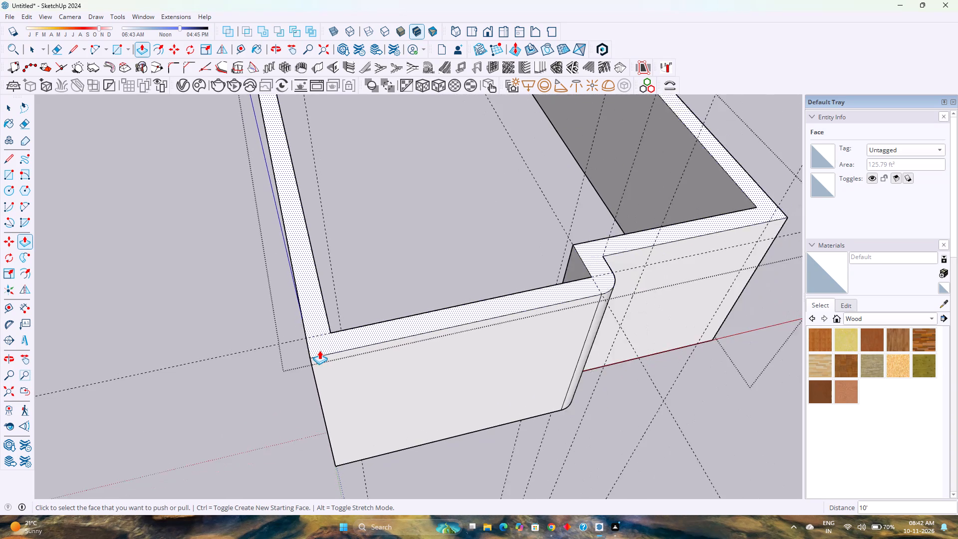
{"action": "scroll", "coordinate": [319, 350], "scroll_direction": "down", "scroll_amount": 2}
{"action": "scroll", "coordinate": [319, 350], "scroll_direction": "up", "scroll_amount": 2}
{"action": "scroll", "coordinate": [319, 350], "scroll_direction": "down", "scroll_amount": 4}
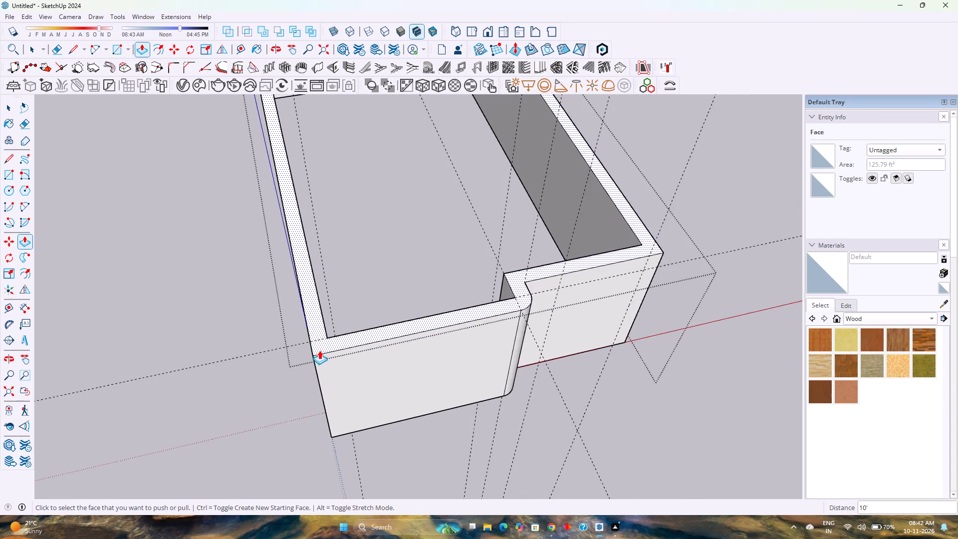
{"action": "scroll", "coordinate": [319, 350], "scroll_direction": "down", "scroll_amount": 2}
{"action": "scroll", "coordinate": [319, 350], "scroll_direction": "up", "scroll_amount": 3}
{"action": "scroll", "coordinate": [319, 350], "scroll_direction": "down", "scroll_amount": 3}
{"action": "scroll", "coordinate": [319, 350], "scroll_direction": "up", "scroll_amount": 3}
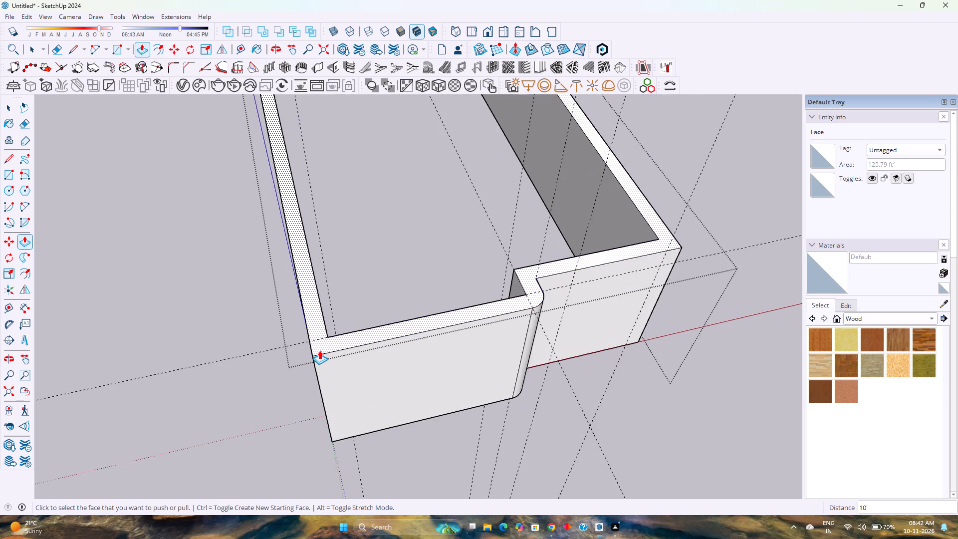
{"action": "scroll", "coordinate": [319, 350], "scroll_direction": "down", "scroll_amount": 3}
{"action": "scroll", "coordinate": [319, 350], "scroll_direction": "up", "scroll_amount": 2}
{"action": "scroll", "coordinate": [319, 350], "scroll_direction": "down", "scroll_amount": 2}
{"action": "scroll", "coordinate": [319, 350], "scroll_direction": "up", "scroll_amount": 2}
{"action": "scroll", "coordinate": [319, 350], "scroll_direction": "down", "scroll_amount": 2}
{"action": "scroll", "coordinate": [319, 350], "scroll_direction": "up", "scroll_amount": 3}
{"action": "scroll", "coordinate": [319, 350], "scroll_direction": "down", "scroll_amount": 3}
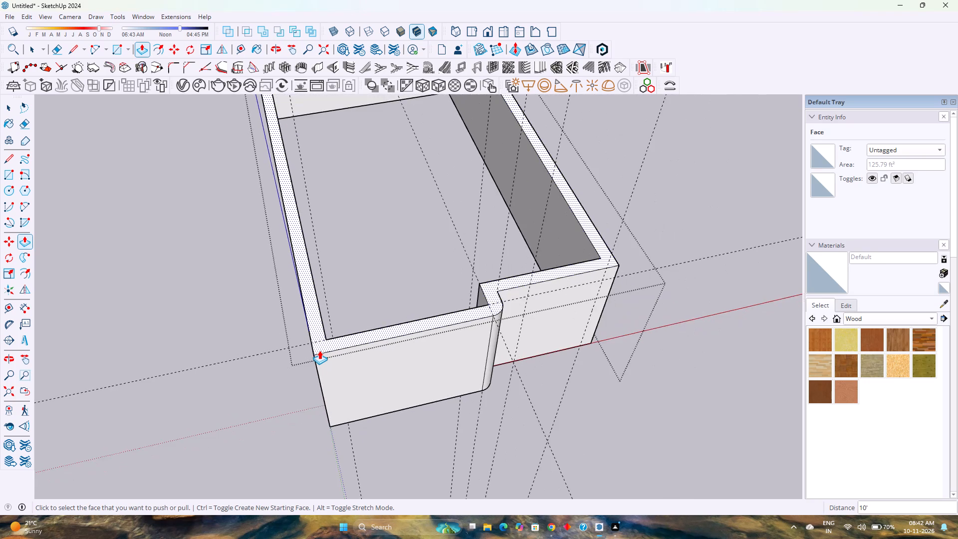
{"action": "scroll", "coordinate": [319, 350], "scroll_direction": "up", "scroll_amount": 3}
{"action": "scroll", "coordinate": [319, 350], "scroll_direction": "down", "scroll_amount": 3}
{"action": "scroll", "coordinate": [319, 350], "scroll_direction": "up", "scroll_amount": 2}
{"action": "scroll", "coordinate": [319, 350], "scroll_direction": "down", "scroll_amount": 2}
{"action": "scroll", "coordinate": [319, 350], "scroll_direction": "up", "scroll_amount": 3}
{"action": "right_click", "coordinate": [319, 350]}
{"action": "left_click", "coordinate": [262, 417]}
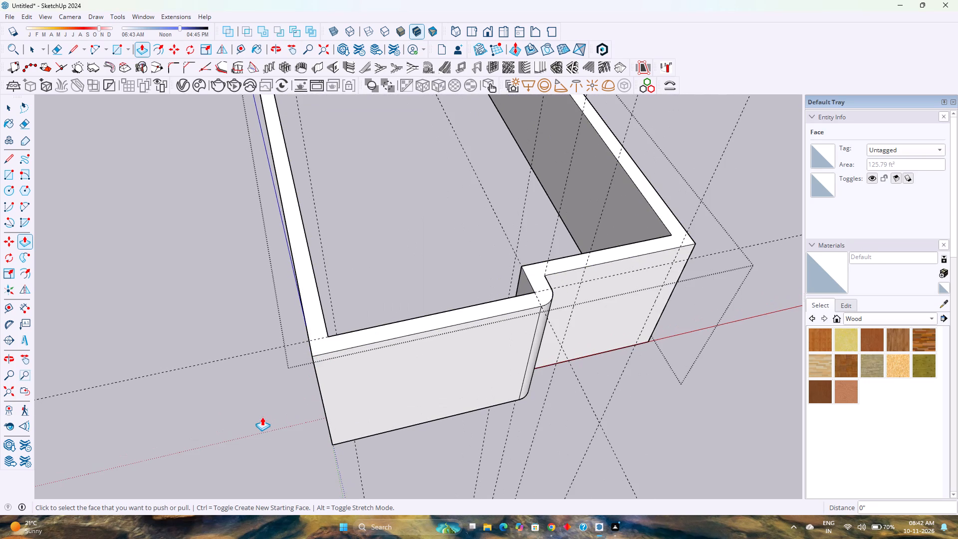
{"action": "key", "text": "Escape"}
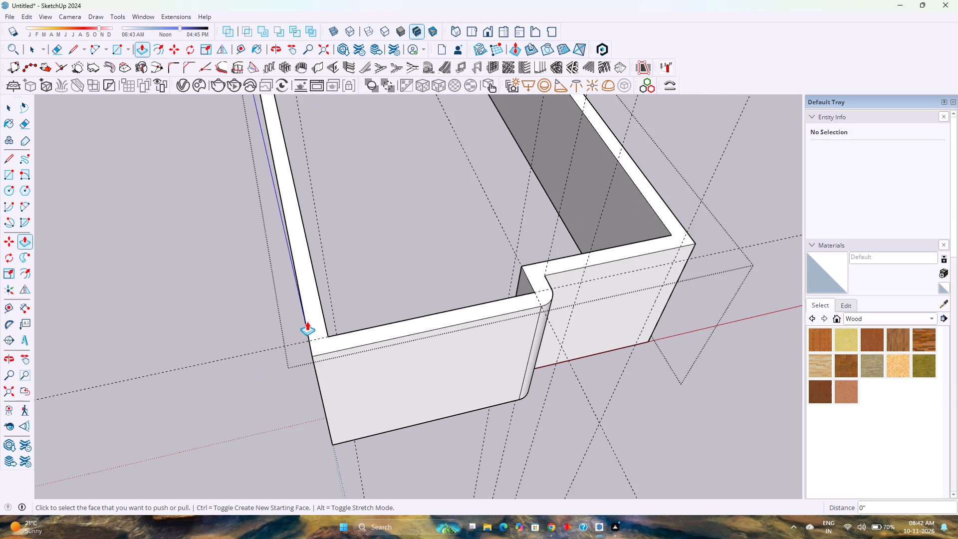
Place a guide on the wall top, parallel to the side wall's outer edge and through the inner corner at the stepped-out wall's origin end.
{"action": "scroll", "coordinate": [312, 319], "scroll_direction": "up", "scroll_amount": 6}
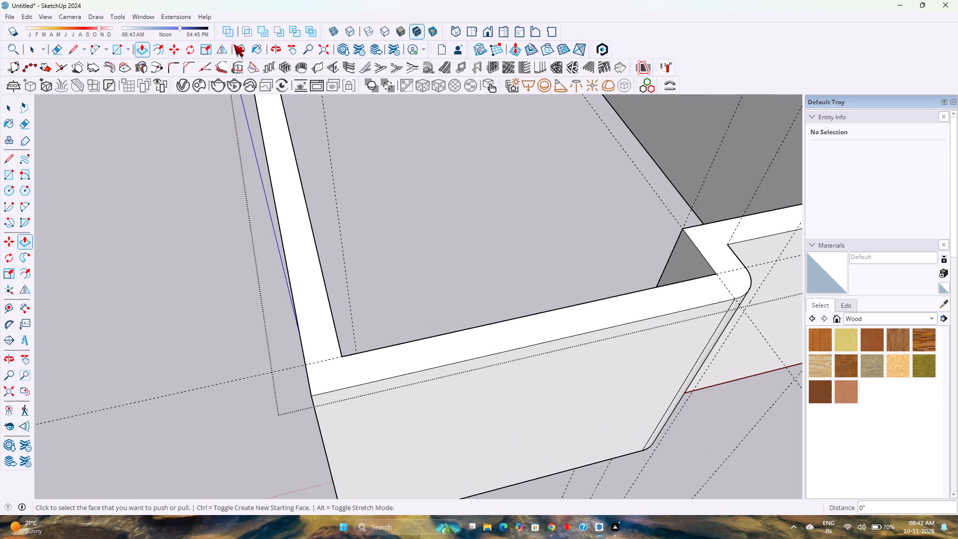
{"action": "left_click", "coordinate": [234, 44]}
{"action": "left_click", "coordinate": [311, 382]}
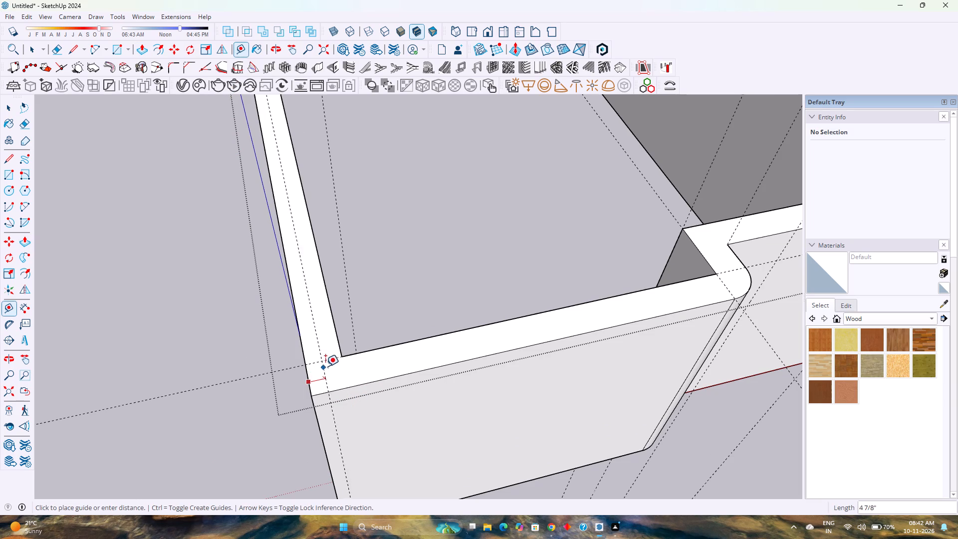
{"action": "left_click", "coordinate": [348, 355]}
Draw a 1' radius tangent arc across the origin-side outer corner between the points where the guides meet the outer edges.
{"action": "key", "text": "a"}
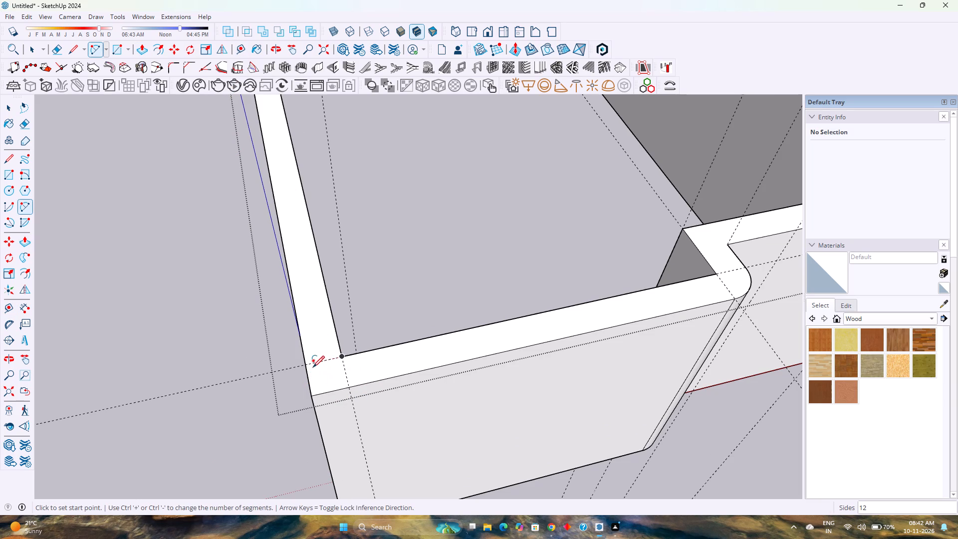
{"action": "left_click", "coordinate": [308, 365]}
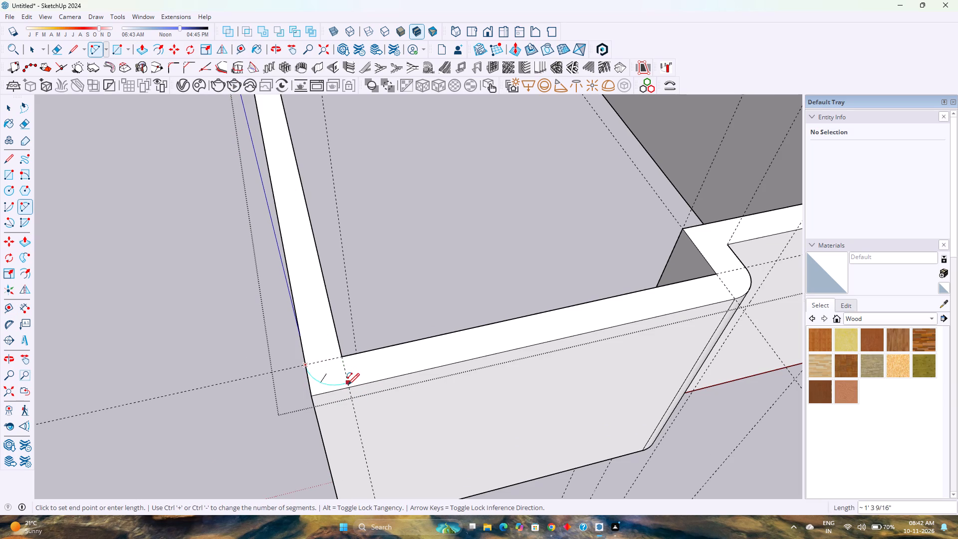
{"action": "double_click", "coordinate": [350, 386]}
{"action": "key", "text": "space"}
Set the origin-side corner arc's segment count to 120.
{"action": "left_click", "coordinate": [323, 384]}
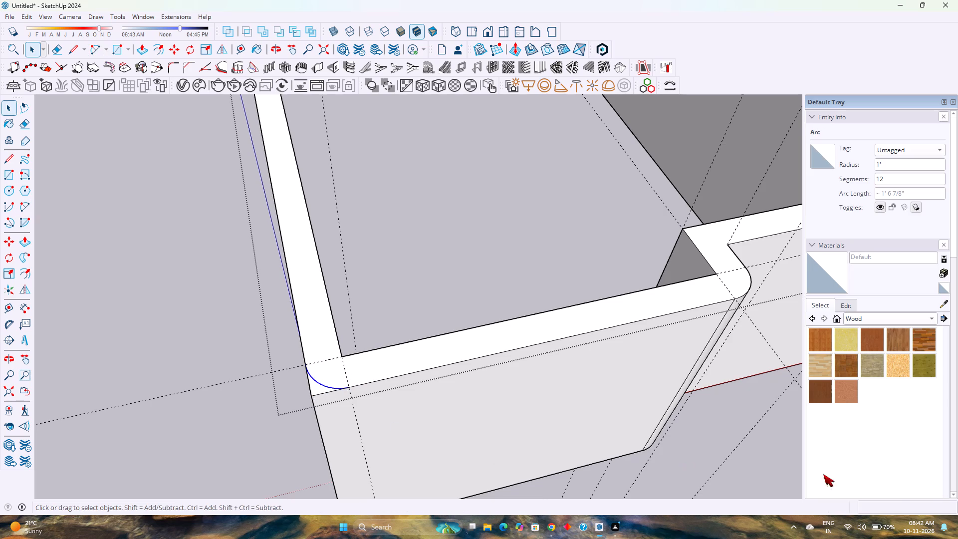
{"action": "left_click", "coordinate": [892, 180]}
{"action": "key", "text": "0"}
{"action": "key", "text": "Return"}
Push the sliver outside the origin-side corner arc down the full 10' wall height to round the corner.
{"action": "scroll", "coordinate": [483, 362], "scroll_direction": "up", "scroll_amount": 1}
{"action": "scroll", "coordinate": [308, 392], "scroll_direction": "up", "scroll_amount": 3}
{"action": "left_click", "coordinate": [304, 391]}
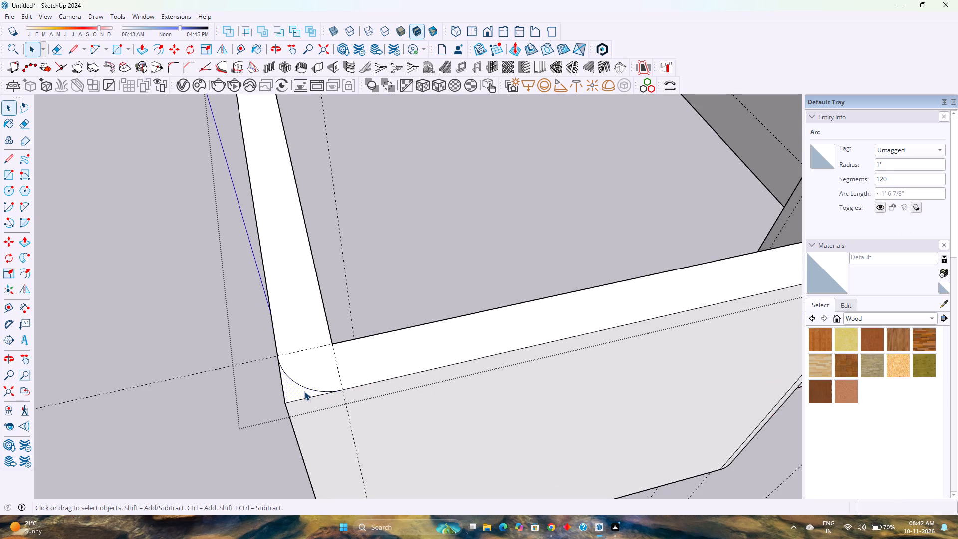
{"action": "key", "text": "p"}
{"action": "left_click", "coordinate": [299, 392]}
{"action": "scroll", "coordinate": [311, 412], "scroll_direction": "down", "scroll_amount": 5}
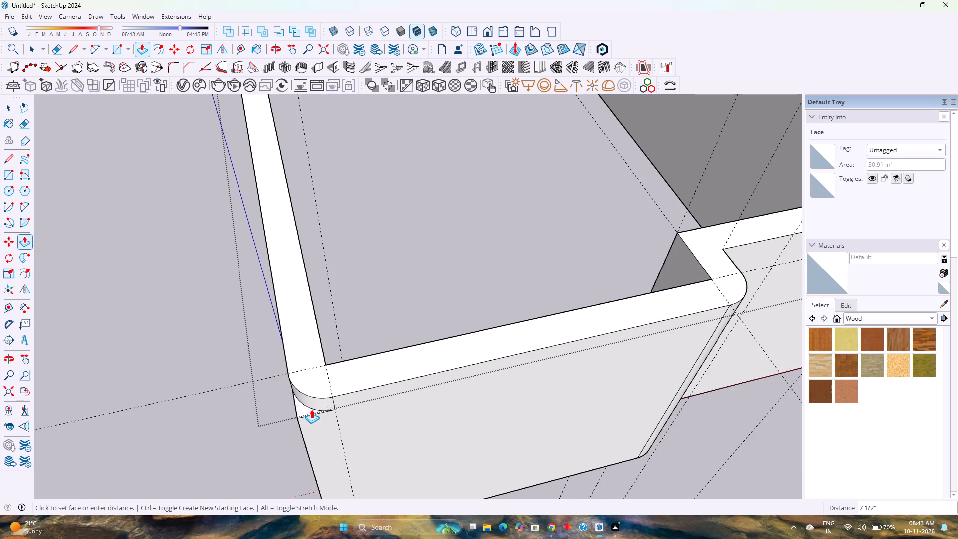
{"action": "scroll", "coordinate": [311, 409], "scroll_direction": "down", "scroll_amount": 10}
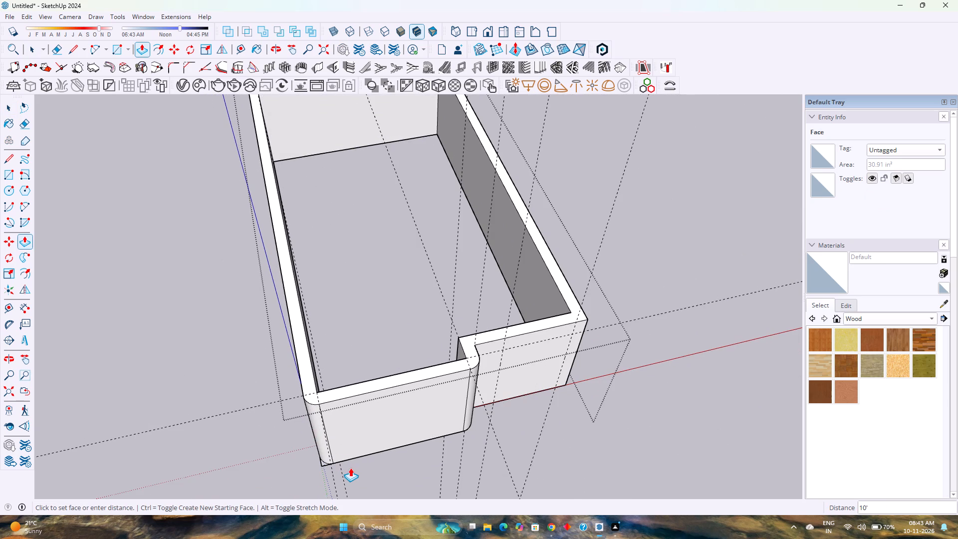
{"action": "left_click", "coordinate": [350, 468]}
Examine the front of the room and its two rounded corners from several angles.
{"action": "scroll", "coordinate": [371, 432], "scroll_direction": "down", "scroll_amount": 3}
{"action": "middle_click_drag", "start_coordinate": [377, 441], "coordinate": [316, 373]}
{"action": "scroll", "coordinate": [332, 344], "scroll_direction": "up", "scroll_amount": 3}
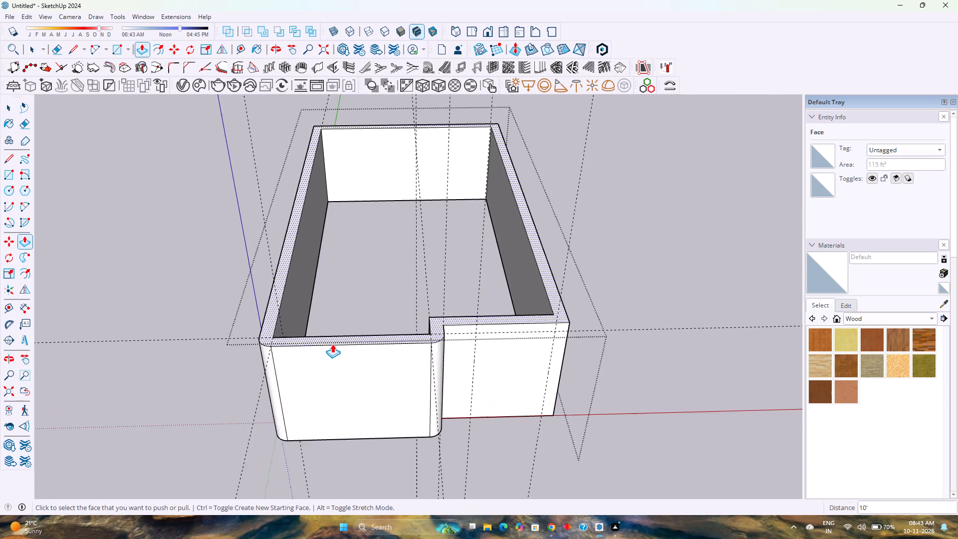
{"action": "scroll", "coordinate": [332, 344], "scroll_direction": "up", "scroll_amount": 2}
{"action": "scroll", "coordinate": [484, 365], "scroll_direction": "up", "scroll_amount": 2}
{"action": "middle_click_drag", "start_coordinate": [487, 367], "coordinate": [435, 382]}
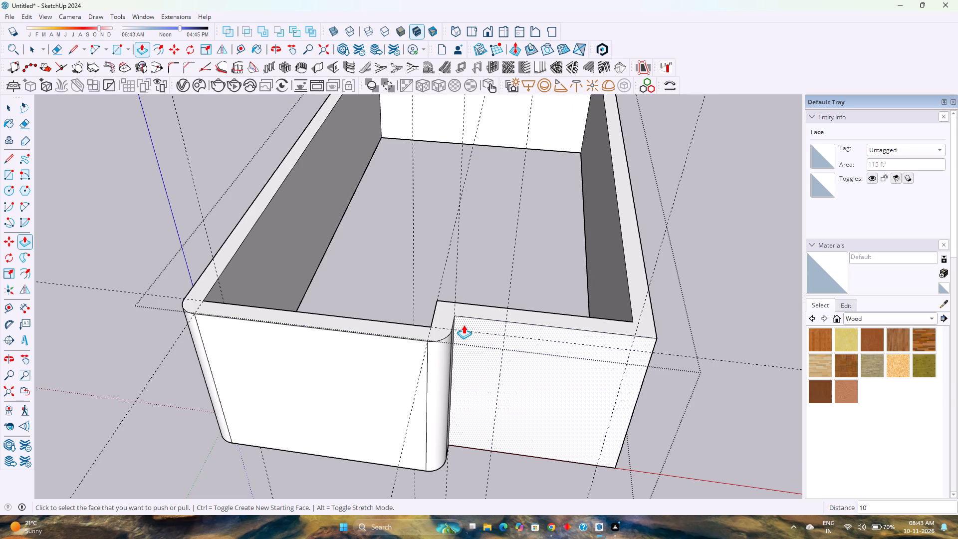
{"action": "middle_click_drag", "start_coordinate": [470, 335], "coordinate": [536, 260]}
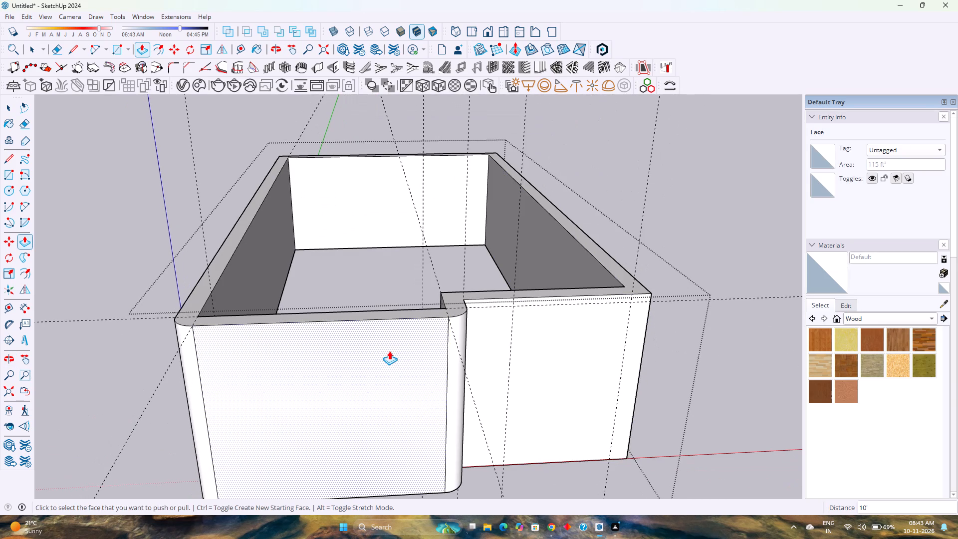
{"action": "scroll", "coordinate": [322, 344], "scroll_direction": "up", "scroll_amount": 3}
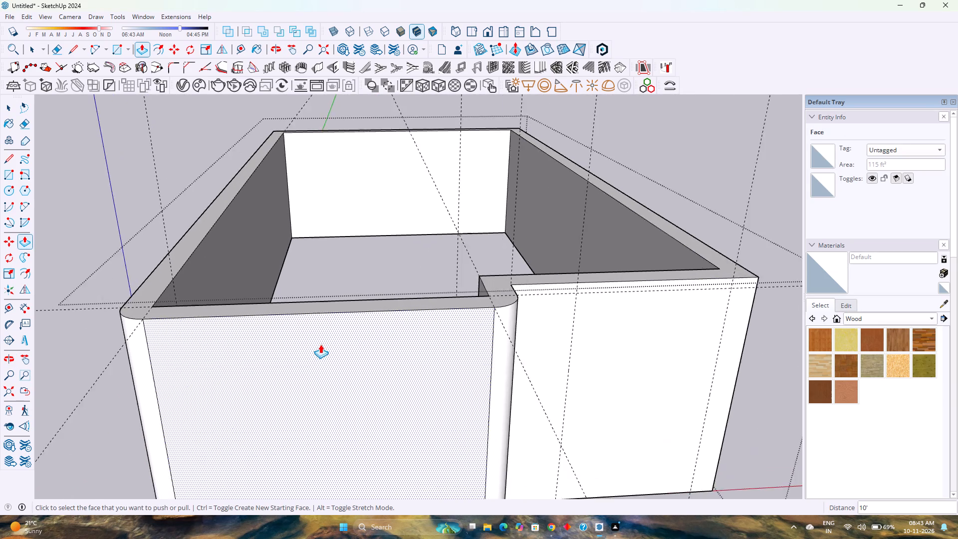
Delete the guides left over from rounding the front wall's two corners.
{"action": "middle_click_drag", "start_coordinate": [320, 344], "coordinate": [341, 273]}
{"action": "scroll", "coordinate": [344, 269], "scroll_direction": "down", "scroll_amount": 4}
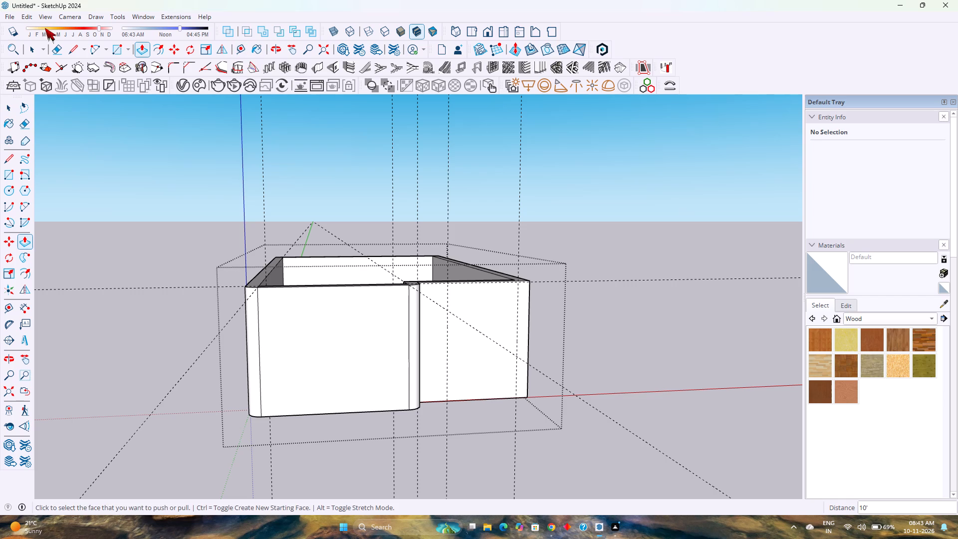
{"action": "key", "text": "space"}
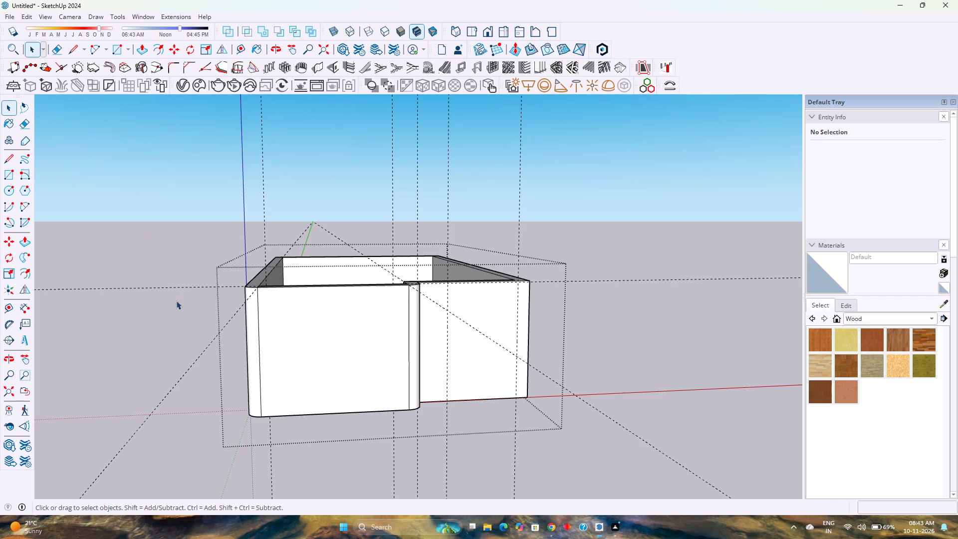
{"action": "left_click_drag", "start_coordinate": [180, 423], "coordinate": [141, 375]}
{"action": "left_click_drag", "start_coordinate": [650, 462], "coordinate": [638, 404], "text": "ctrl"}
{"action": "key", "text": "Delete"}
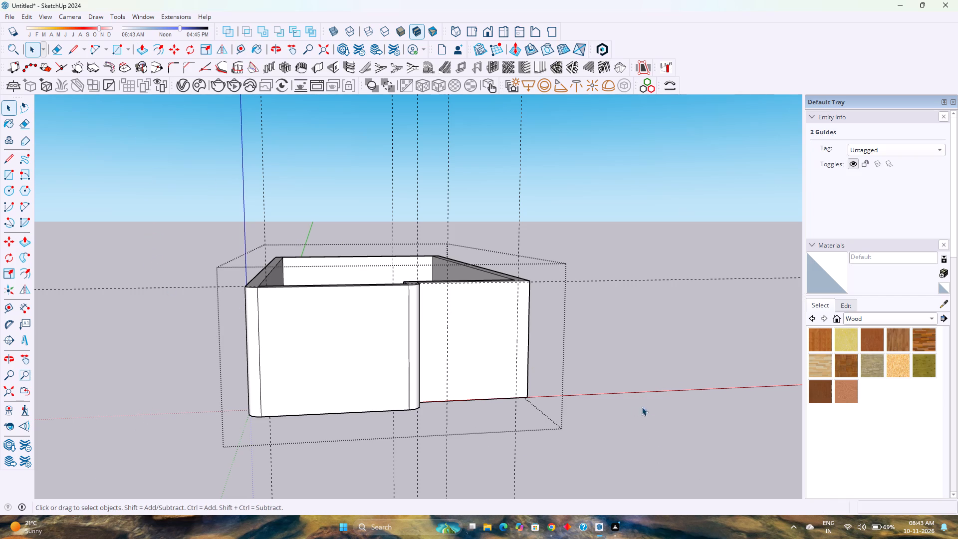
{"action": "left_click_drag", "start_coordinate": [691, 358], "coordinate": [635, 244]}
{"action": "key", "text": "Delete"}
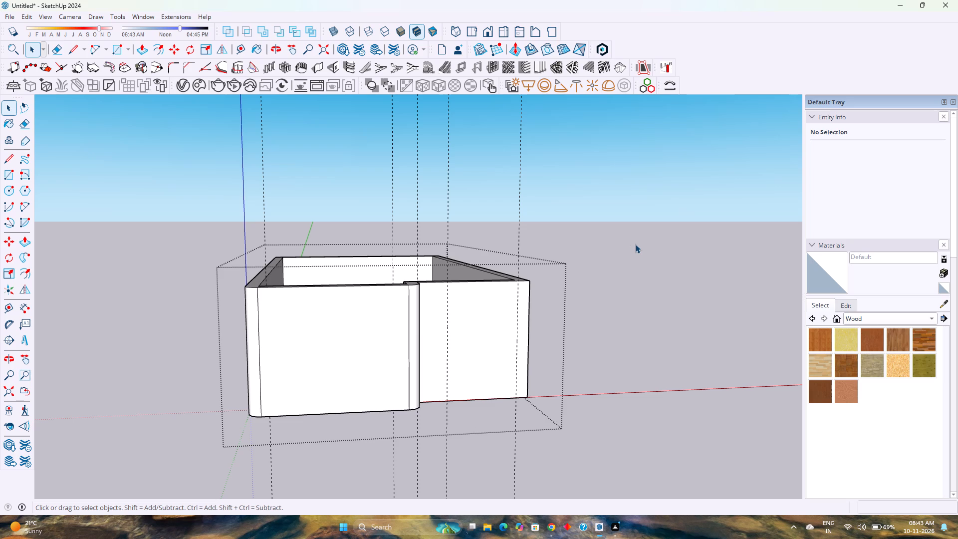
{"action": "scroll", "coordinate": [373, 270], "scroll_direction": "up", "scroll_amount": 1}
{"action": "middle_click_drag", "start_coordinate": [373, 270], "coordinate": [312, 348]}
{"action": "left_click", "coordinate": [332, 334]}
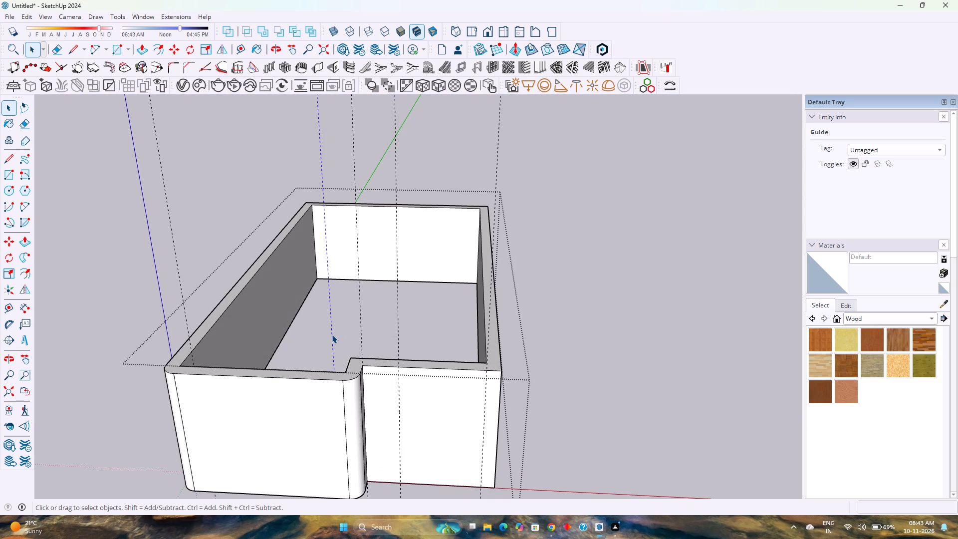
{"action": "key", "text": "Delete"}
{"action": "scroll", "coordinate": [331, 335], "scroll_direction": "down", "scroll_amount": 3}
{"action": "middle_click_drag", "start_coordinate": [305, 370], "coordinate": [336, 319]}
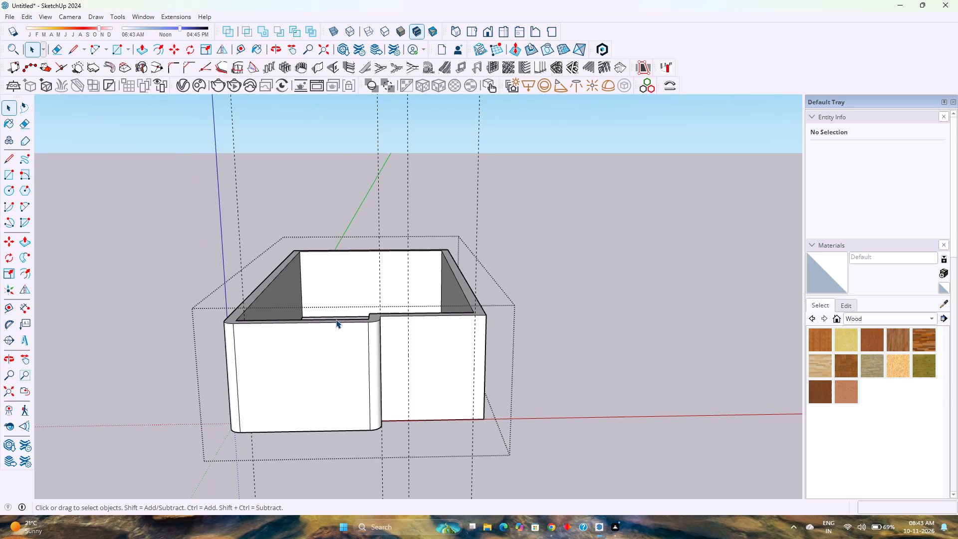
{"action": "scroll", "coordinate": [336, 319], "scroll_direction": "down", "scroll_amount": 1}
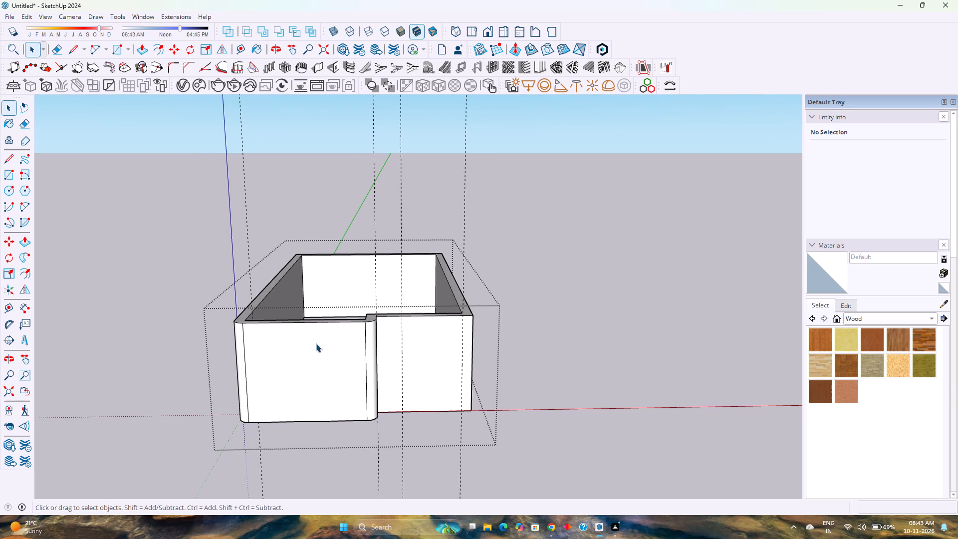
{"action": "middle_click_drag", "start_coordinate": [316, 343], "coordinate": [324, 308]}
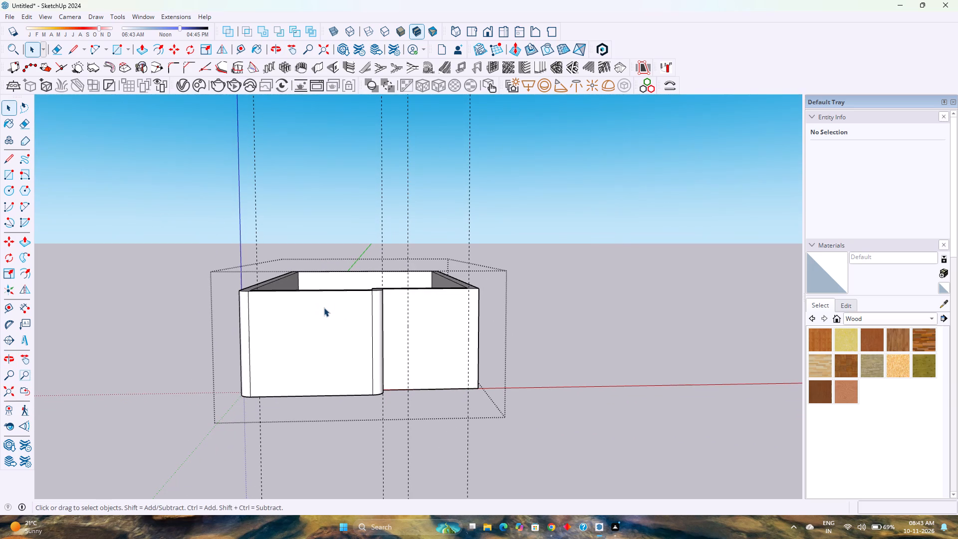
Undo the guide deletions and the push that rounded the origin-side front corner.
{"action": "key", "text": "ctrl+z"}
{"action": "key", "text": "ctrl+z"}
{"action": "key", "text": "ctrl+z"}
{"action": "key", "text": "ctrl+z"}
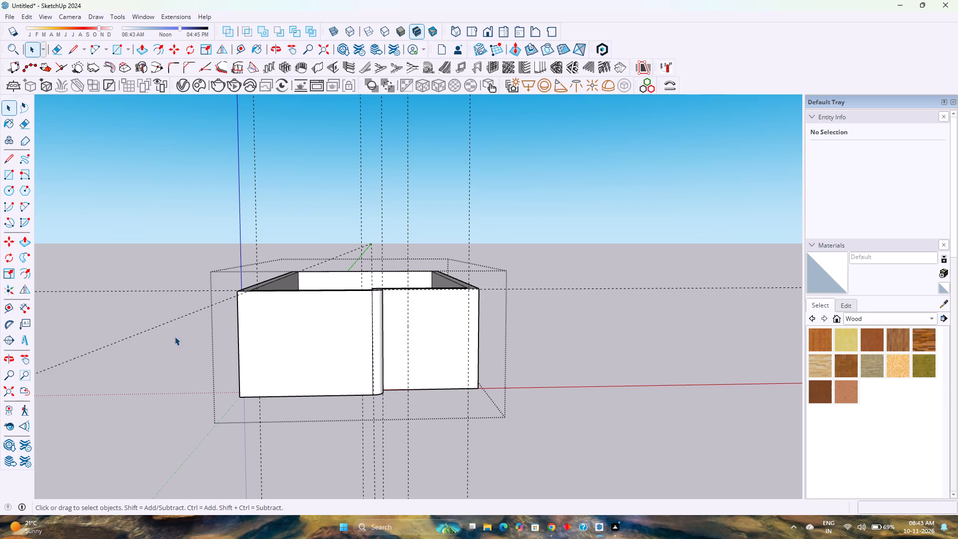
Delete the horizontal construction guides running along the wall tops at the two front corners.
{"action": "left_click_drag", "start_coordinate": [169, 340], "coordinate": [114, 264]}
{"action": "key", "text": "Delete"}
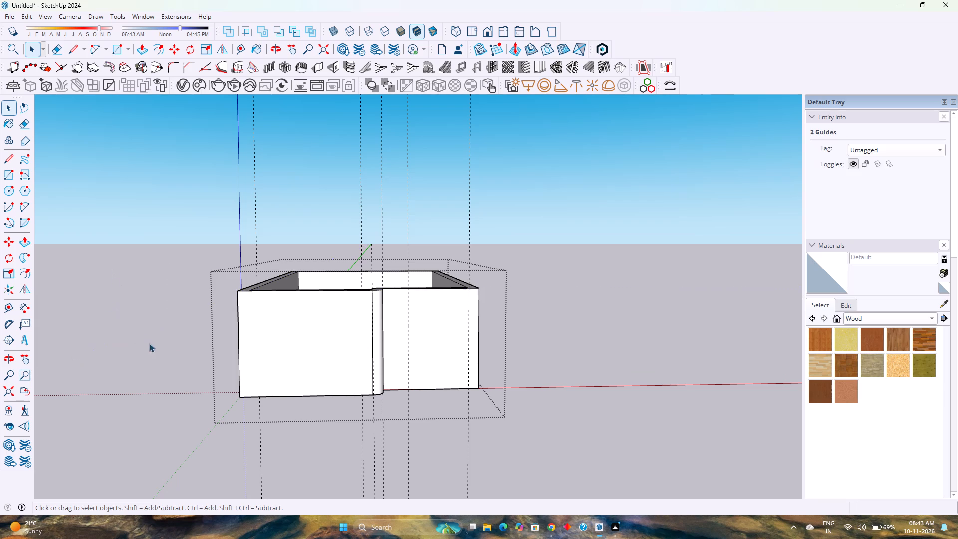
{"action": "middle_click_drag", "start_coordinate": [153, 344], "coordinate": [187, 364]}
{"action": "left_click_drag", "start_coordinate": [564, 455], "coordinate": [557, 466]}
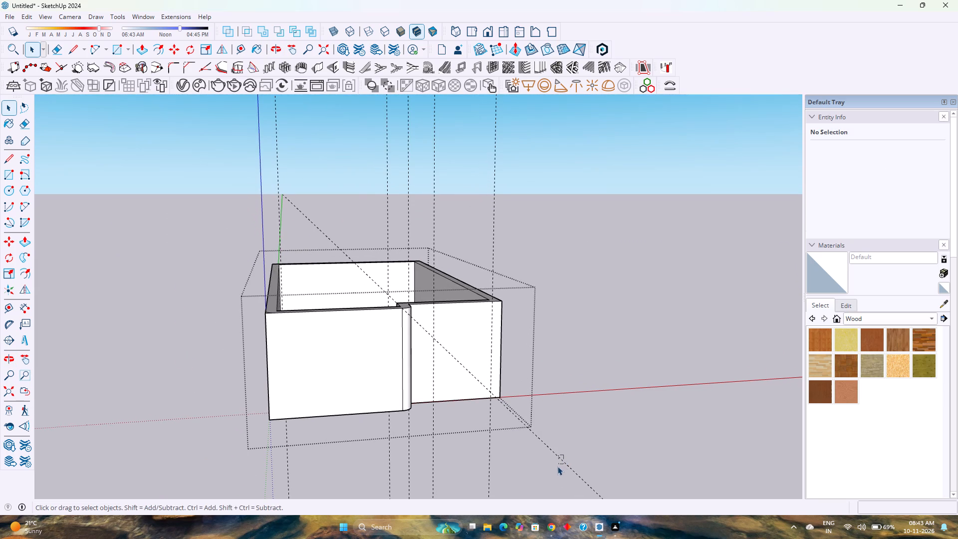
{"action": "left_click_drag", "start_coordinate": [557, 466], "coordinate": [554, 467]}
{"action": "key", "text": "Delete"}
Move the two vertical guides at the stepped-out front wall's inner corners 2' forward along the green axis.
{"action": "middle_click_drag", "start_coordinate": [384, 278], "coordinate": [390, 411]}
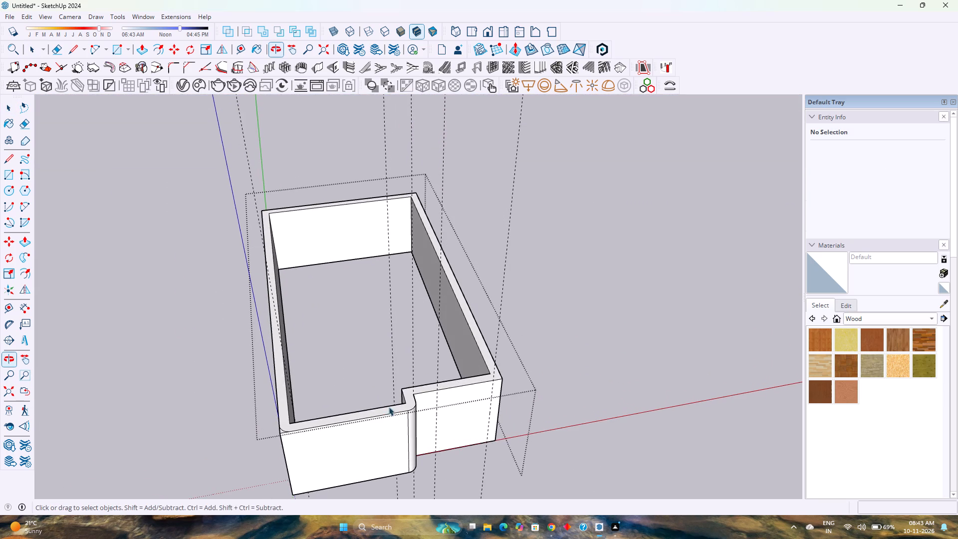
{"action": "scroll", "coordinate": [390, 404], "scroll_direction": "up", "scroll_amount": 5}
{"action": "left_click", "coordinate": [396, 390]}
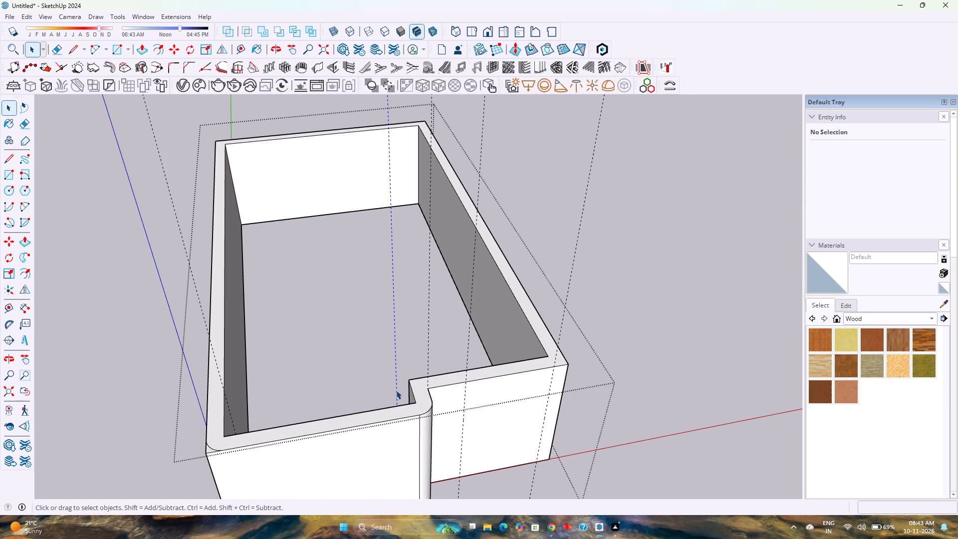
{"action": "left_click", "coordinate": [235, 424], "text": "ctrl"}
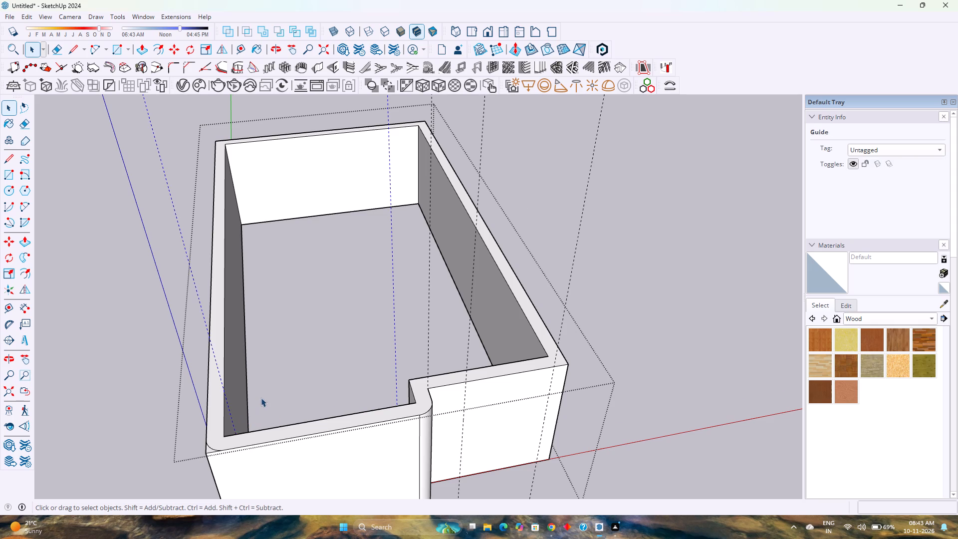
{"action": "scroll", "coordinate": [262, 396], "scroll_direction": "down", "scroll_amount": 3}
{"action": "middle_click_drag", "start_coordinate": [262, 396], "coordinate": [407, 401]}
{"action": "key", "text": "m"}
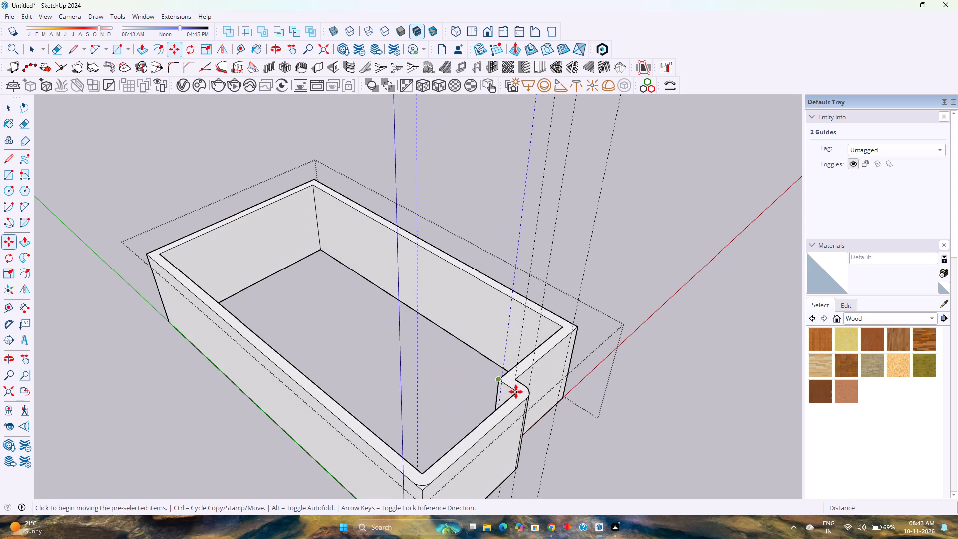
{"action": "scroll", "coordinate": [516, 394], "scroll_direction": "up", "scroll_amount": 7}
{"action": "middle_click_drag", "start_coordinate": [495, 414], "coordinate": [672, 475]}
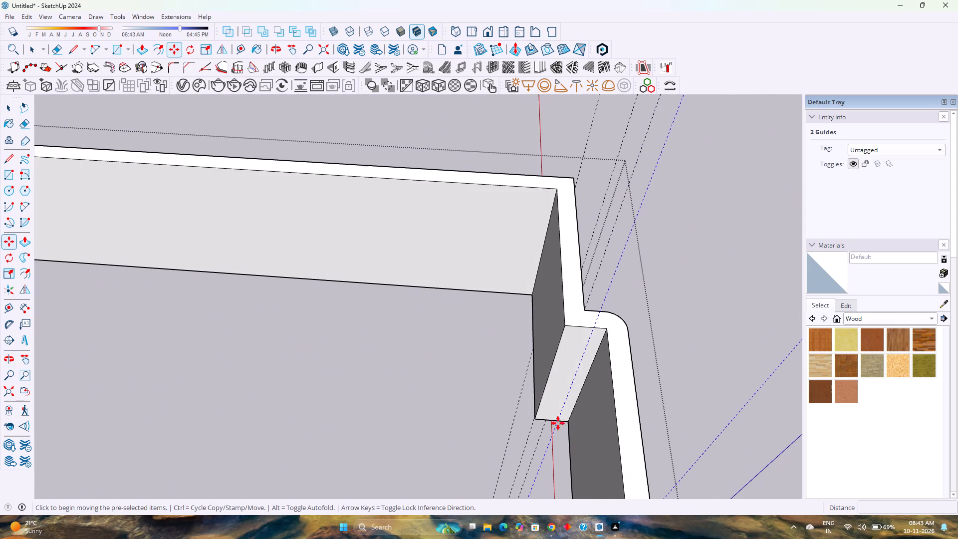
{"action": "left_click", "coordinate": [592, 326]}
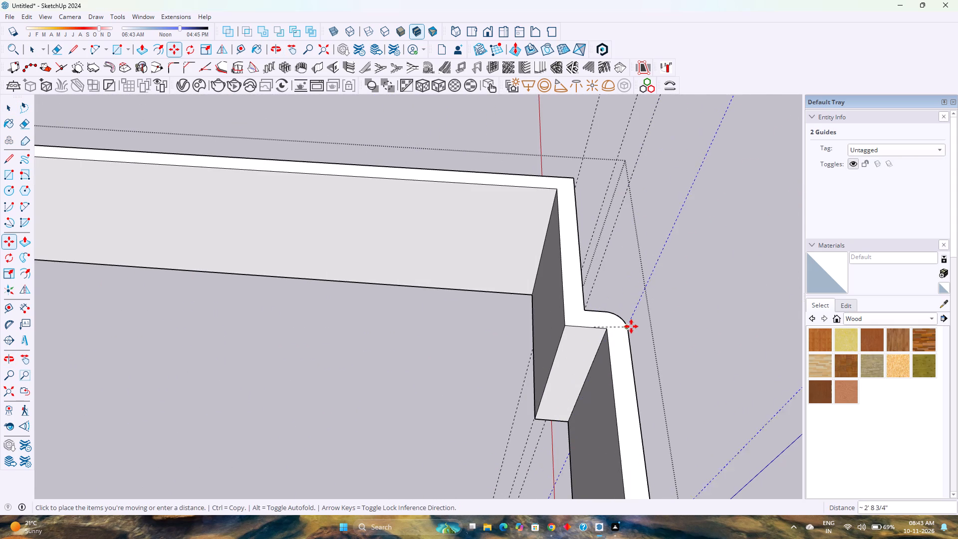
{"action": "key", "text": "Left"}
{"action": "middle_click", "coordinate": [634, 340]}
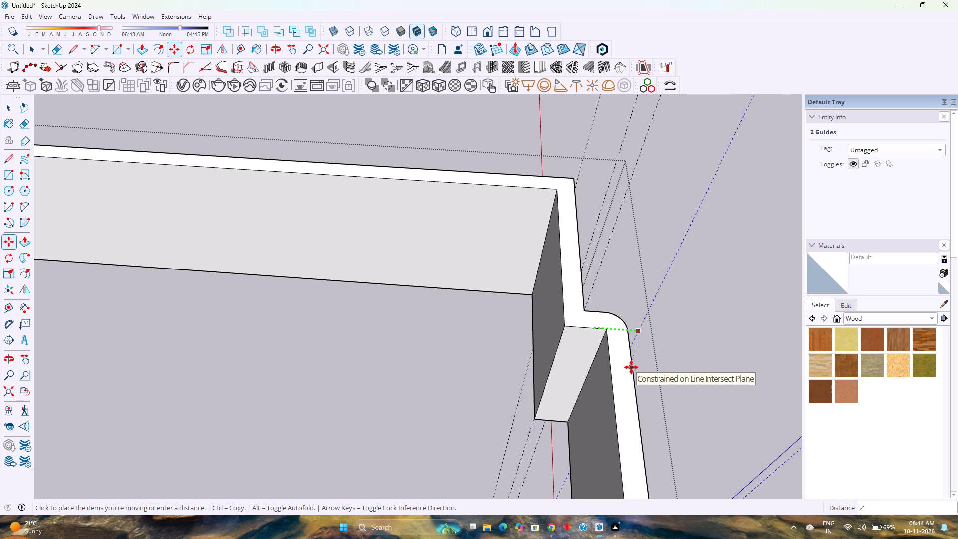
{"action": "left_click", "coordinate": [631, 367]}
Examine the stepped-out front wall and its moved vertical guides from several angles.
{"action": "middle_click_drag", "start_coordinate": [642, 394], "coordinate": [365, 329]}
{"action": "middle_click", "coordinate": [365, 329]}
{"action": "scroll", "coordinate": [360, 318], "scroll_direction": "down", "scroll_amount": 3}
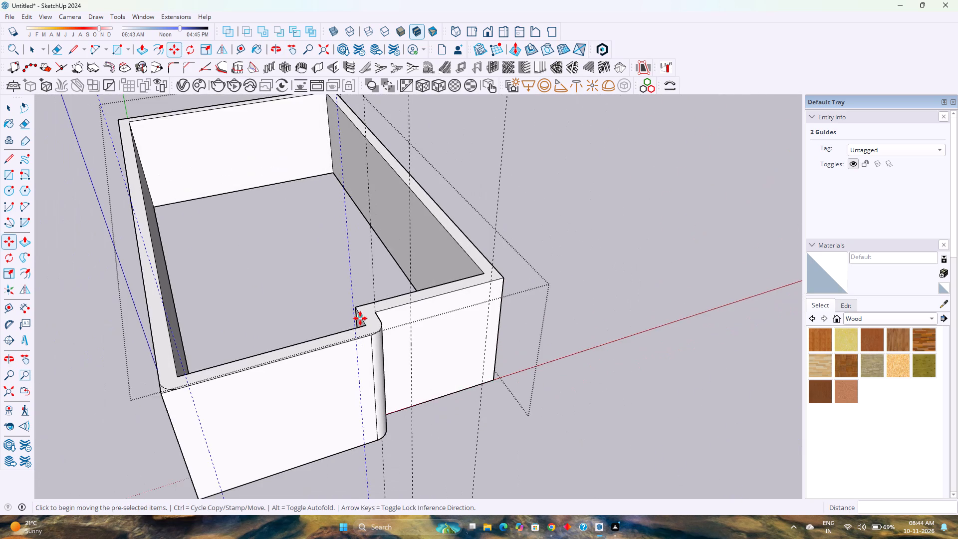
{"action": "scroll", "coordinate": [360, 318], "scroll_direction": "down", "scroll_amount": 4}
{"action": "middle_click_drag", "start_coordinate": [366, 343], "coordinate": [245, 279]}
{"action": "scroll", "coordinate": [246, 262], "scroll_direction": "up", "scroll_amount": 3}
{"action": "middle_click_drag", "start_coordinate": [198, 275], "coordinate": [260, 215]}
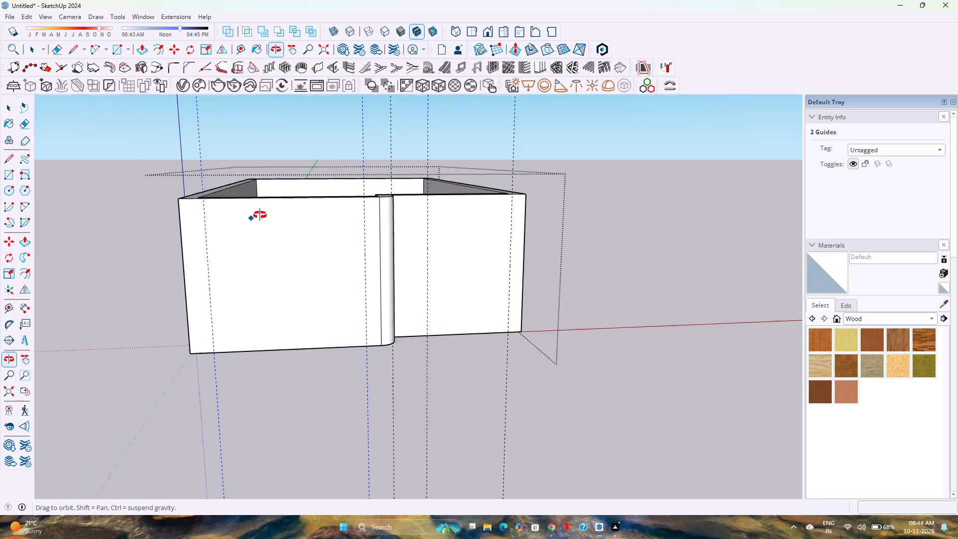
{"action": "middle_click_drag", "start_coordinate": [260, 215], "coordinate": [264, 213]}
{"action": "scroll", "coordinate": [264, 213], "scroll_direction": "up", "scroll_amount": 1}
{"action": "scroll", "coordinate": [261, 226], "scroll_direction": "down", "scroll_amount": 3}
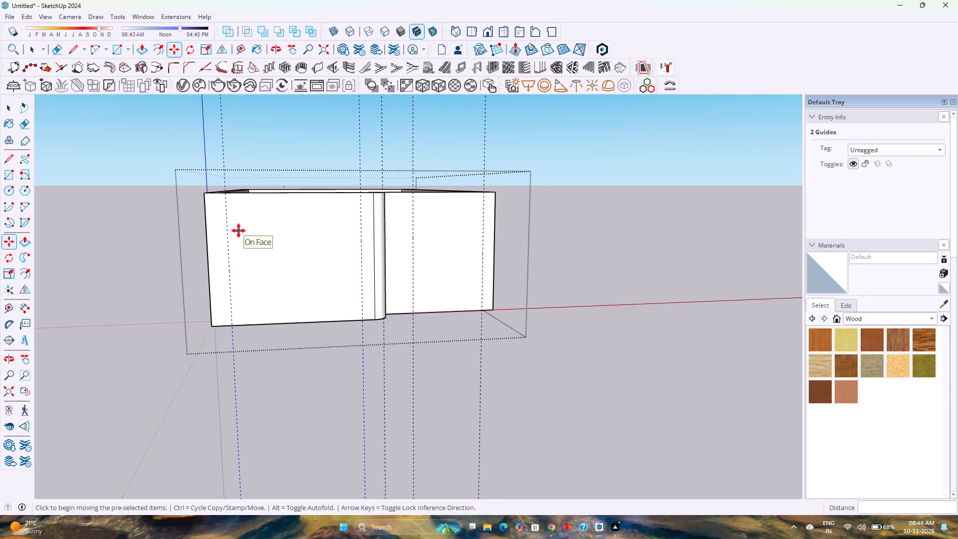
{"action": "scroll", "coordinate": [238, 226], "scroll_direction": "up", "scroll_amount": 2}
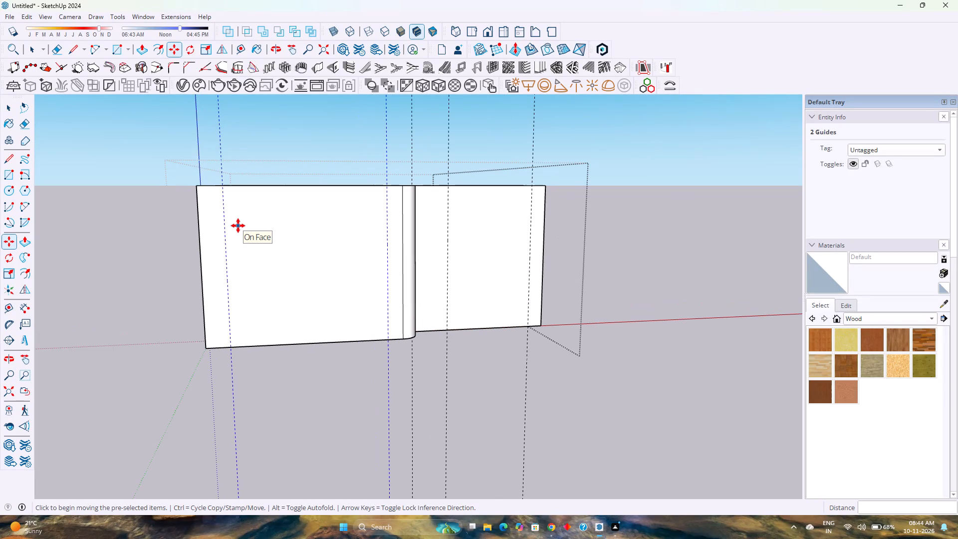
{"action": "middle_click_drag", "start_coordinate": [239, 221], "coordinate": [300, 298], "text": "shift"}
{"action": "scroll", "coordinate": [299, 286], "scroll_direction": "down", "scroll_amount": 4}
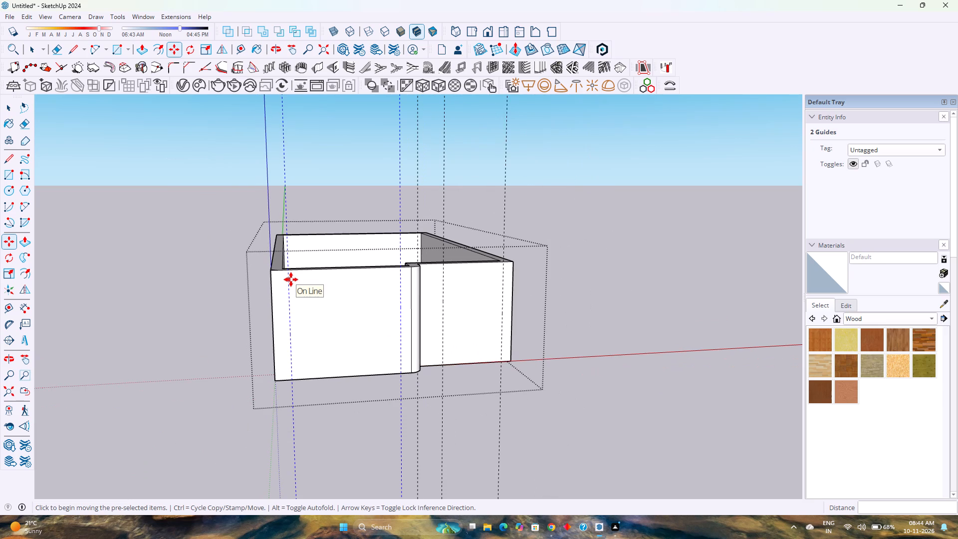
Create a horizontal guide 8' above the bottom edge of the stepped-out front wall.
{"action": "left_click", "coordinate": [243, 55]}
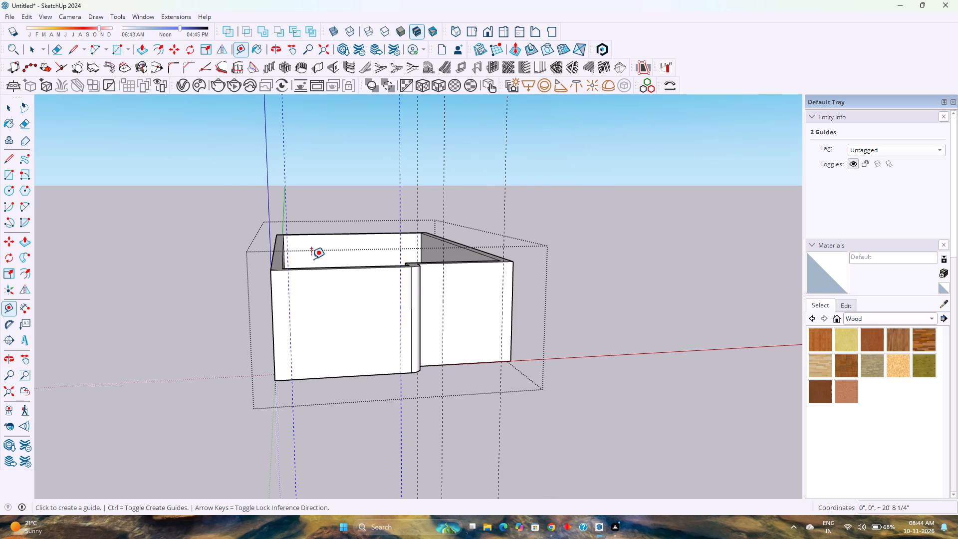
{"action": "left_click", "coordinate": [348, 376]}
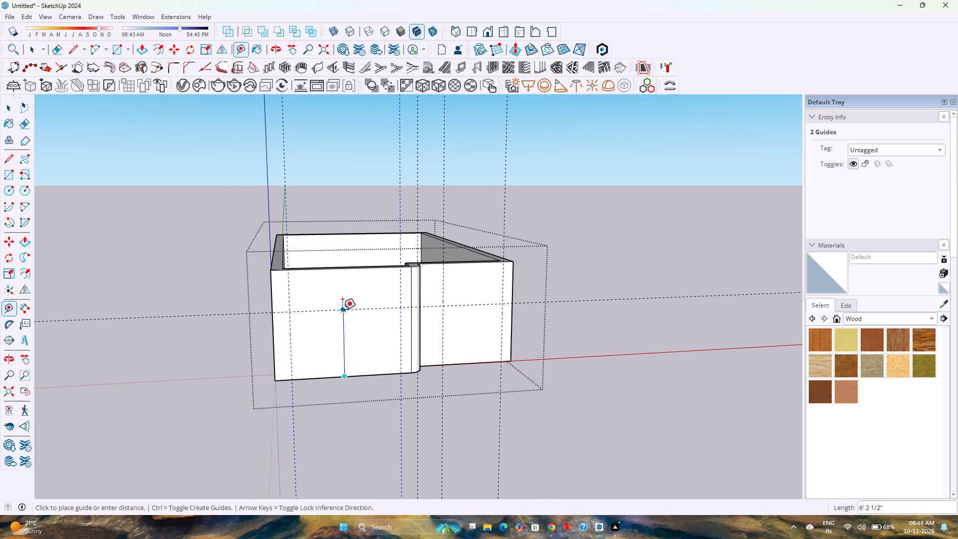
{"action": "type", "text": "8'"}
{"action": "key", "text": "Return"}
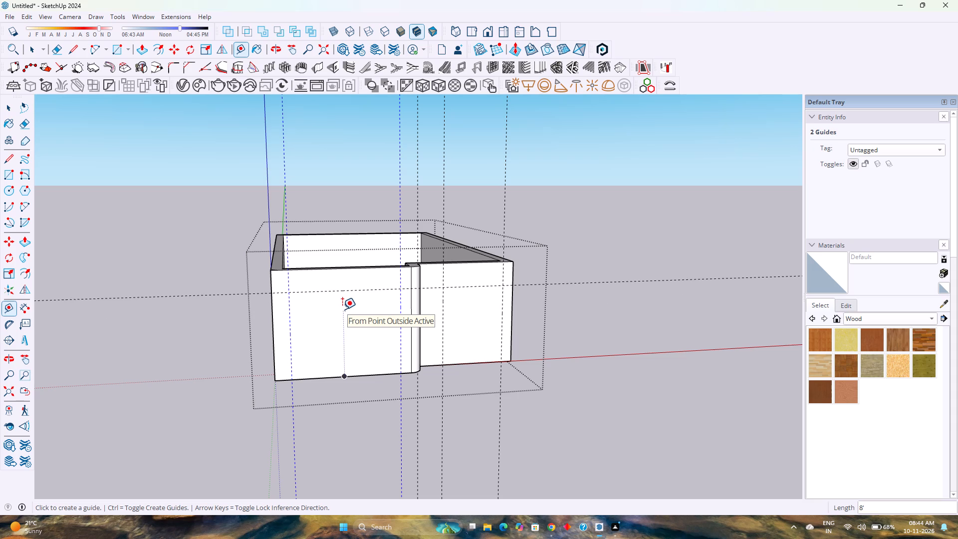
Draw a 10' by 8' rectangle on the stepped-out front wall between the two vertical guides, from the 8' guide to the bottom edge.
{"action": "scroll", "coordinate": [346, 314], "scroll_direction": "down", "scroll_amount": 4}
{"action": "scroll", "coordinate": [346, 318], "scroll_direction": "up", "scroll_amount": 9}
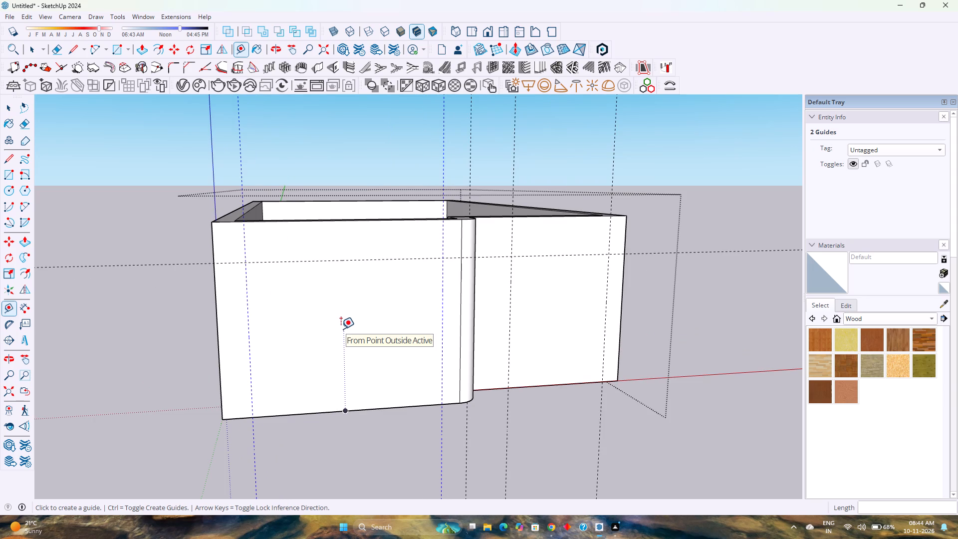
{"action": "scroll", "coordinate": [343, 326], "scroll_direction": "up", "scroll_amount": 2}
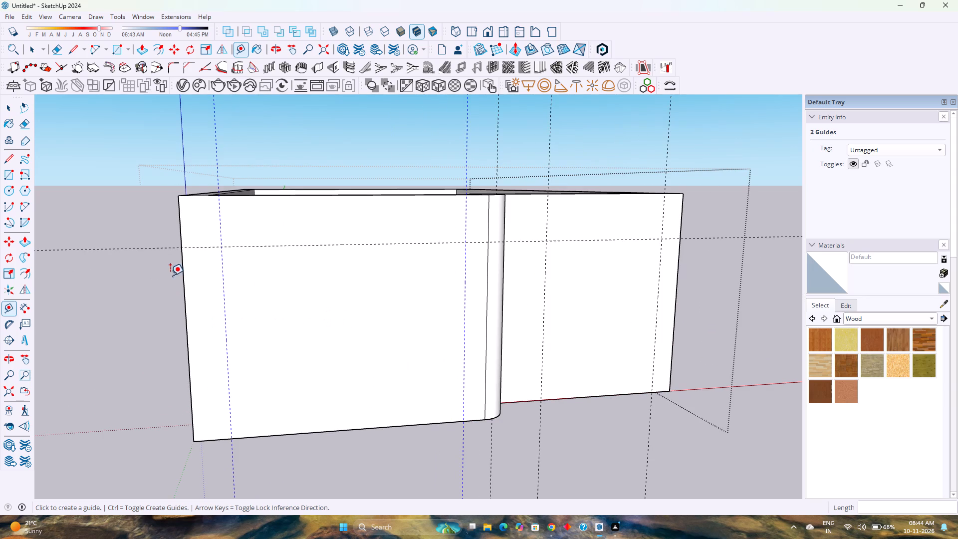
{"action": "left_click", "coordinate": [116, 50]}
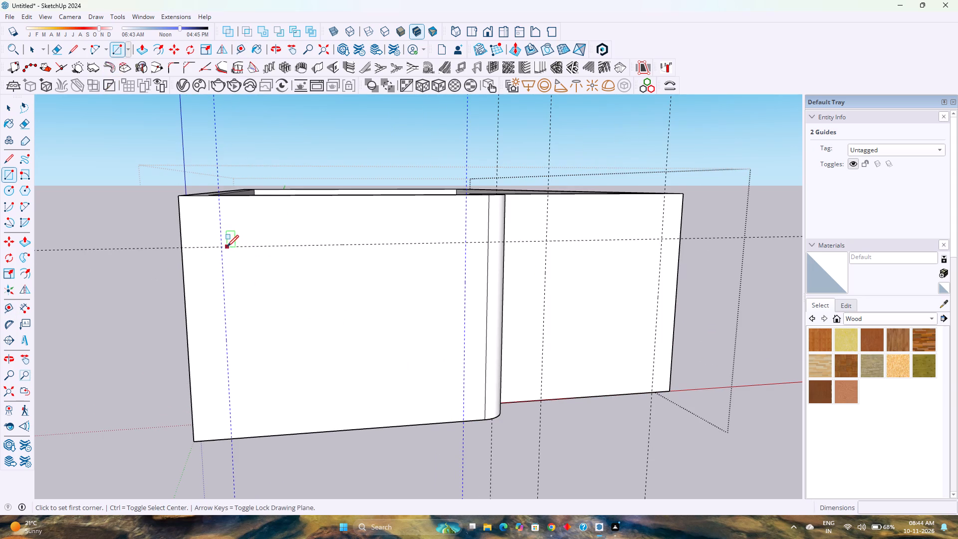
{"action": "left_click", "coordinate": [222, 246]}
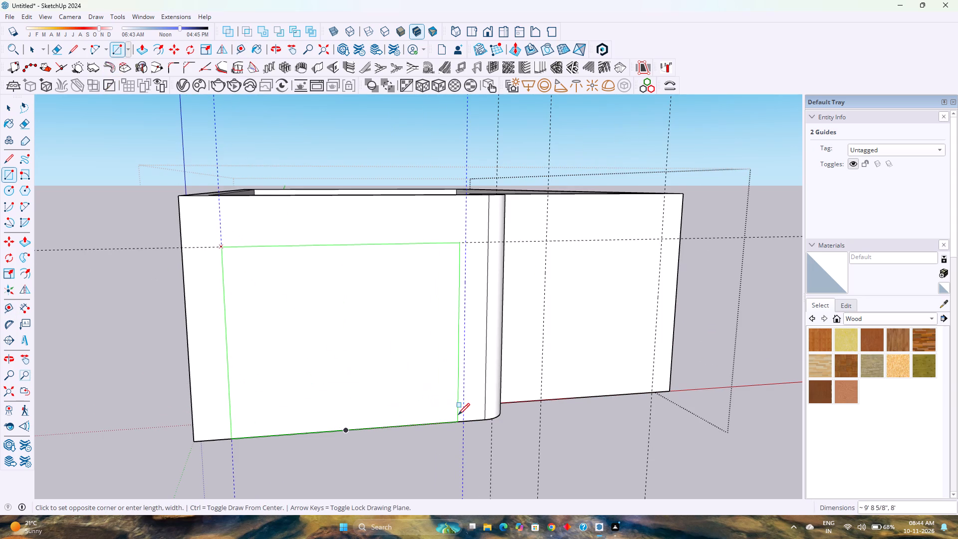
{"action": "left_click", "coordinate": [463, 419]}
Push the rectangle 1' through the stepped-out front wall to cut an opening.
{"action": "scroll", "coordinate": [356, 374], "scroll_direction": "up", "scroll_amount": 3}
{"action": "key", "text": "p"}
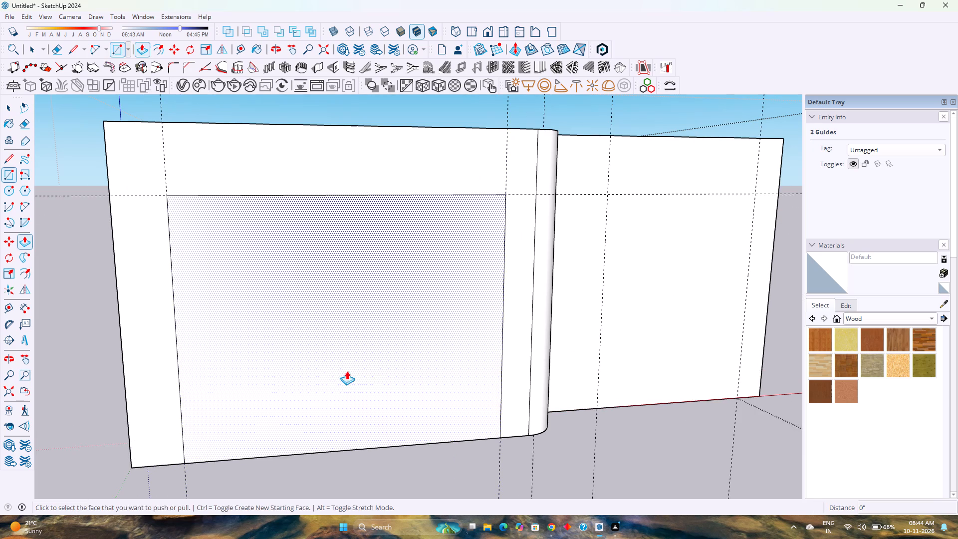
{"action": "left_click", "coordinate": [324, 369]}
{"action": "left_click", "coordinate": [317, 350]}
Draw a 10' line across the bottom of the front wall opening between its two outer lower corners.
{"action": "scroll", "coordinate": [317, 349], "scroll_direction": "down", "scroll_amount": 3}
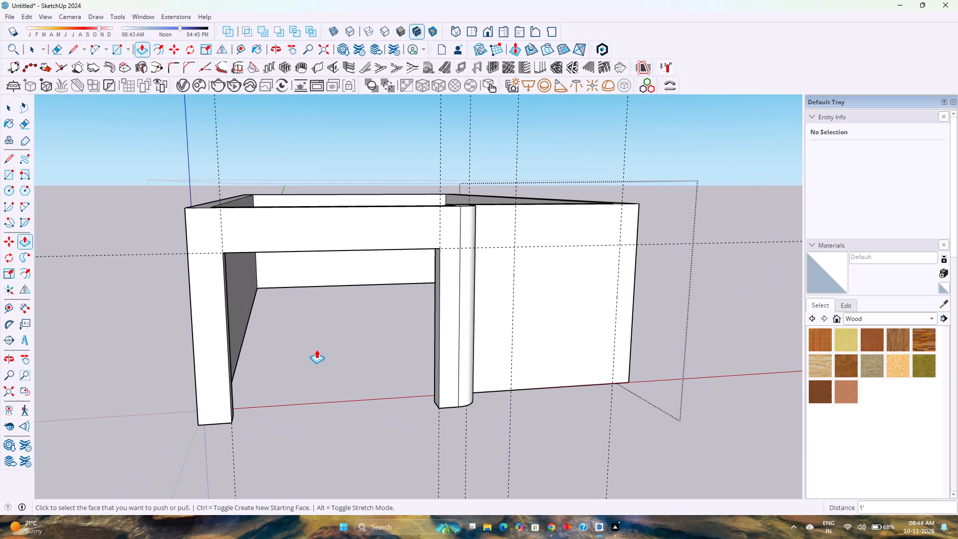
{"action": "left_click", "coordinate": [72, 48]}
{"action": "left_click", "coordinate": [232, 422]}
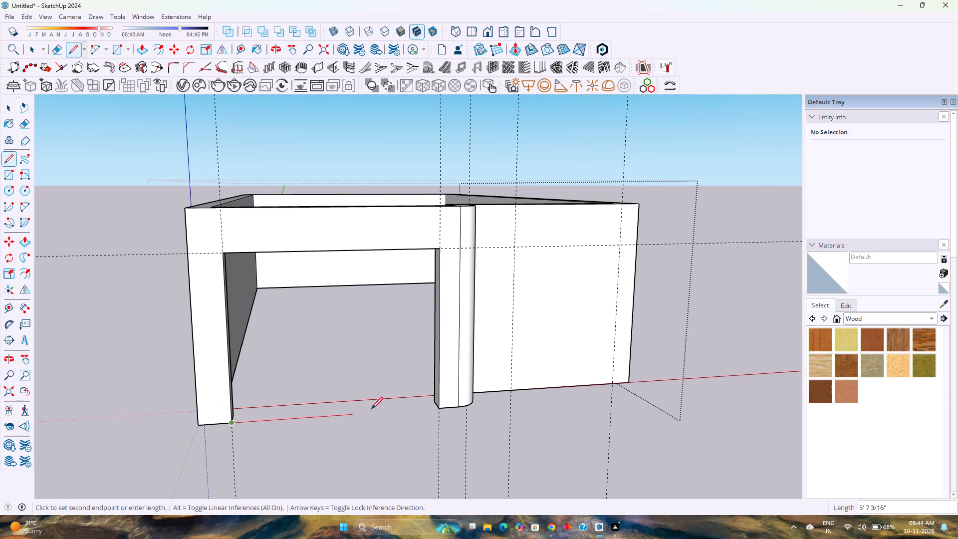
{"action": "left_click", "coordinate": [442, 408]}
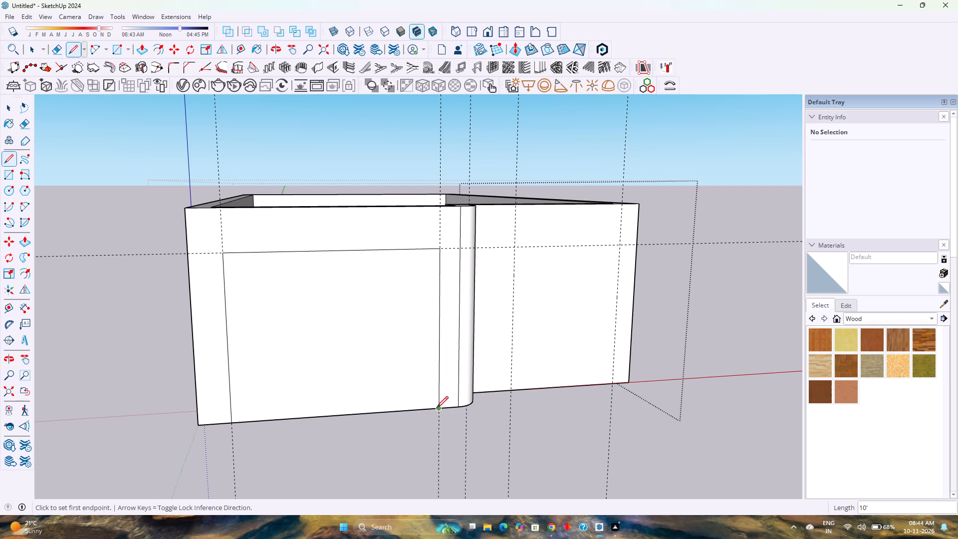
Group the 10' by 8' face filling the front wall opening together with its border edges.
{"action": "key", "text": "space"}
{"action": "double_click", "coordinate": [363, 383]}
{"action": "right_click", "coordinate": [362, 383]}
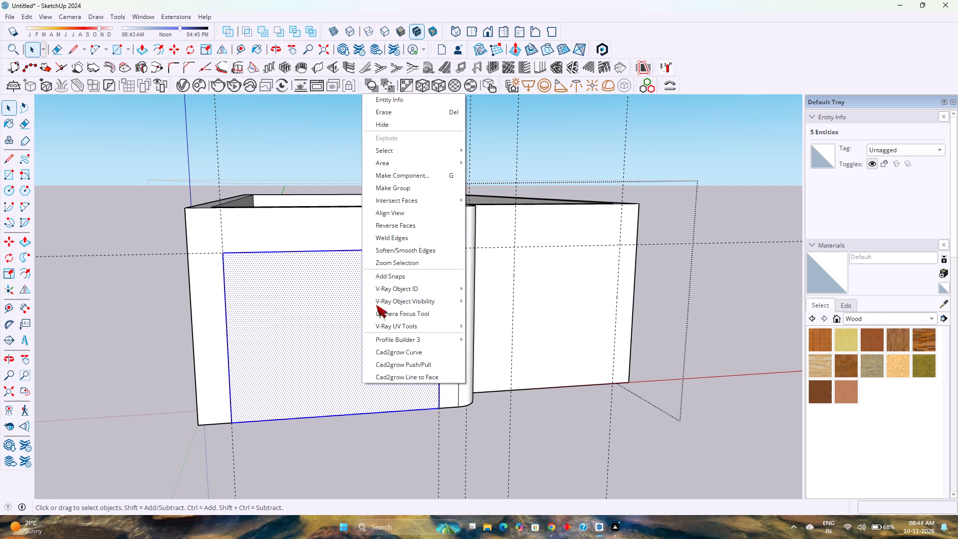
{"action": "left_click", "coordinate": [412, 189]}
Inside the new group, offset the opening face's outline 2" inward to form a frame border.
{"action": "double_click", "coordinate": [302, 359]}
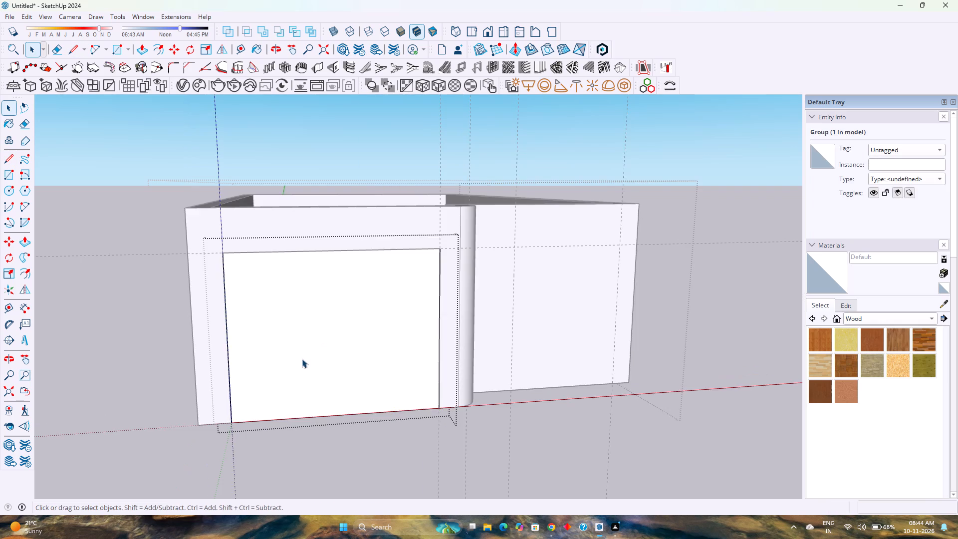
{"action": "scroll", "coordinate": [302, 359], "scroll_direction": "up", "scroll_amount": 3}
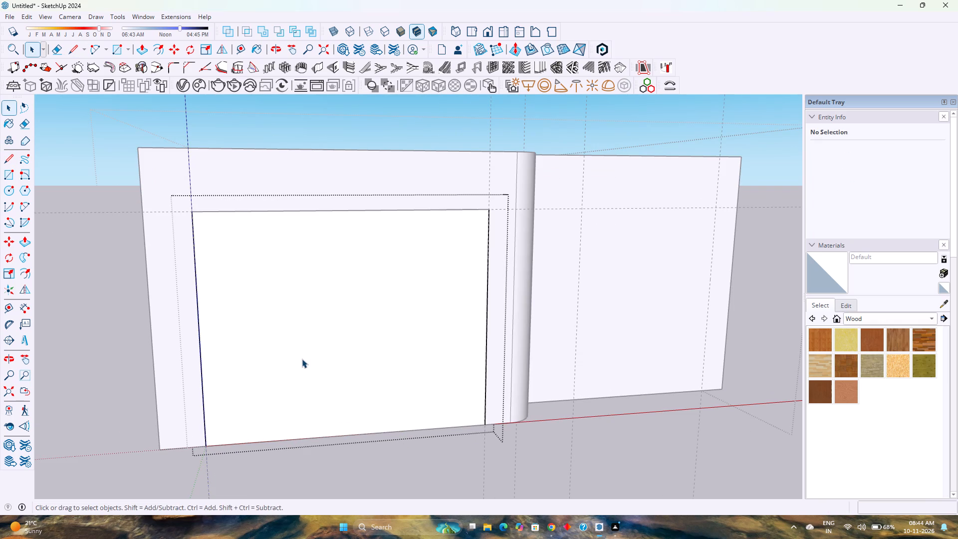
{"action": "left_click", "coordinate": [302, 359]}
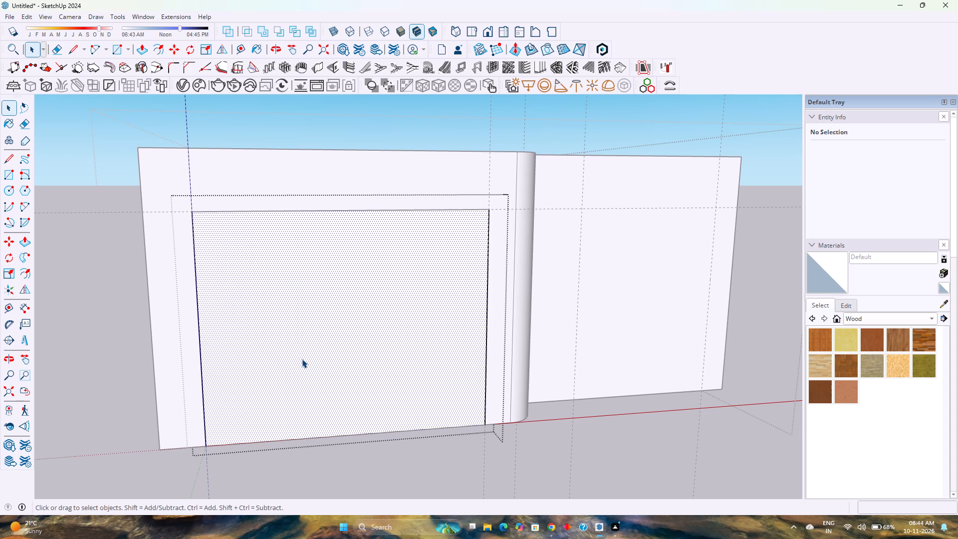
{"action": "scroll", "coordinate": [303, 359], "scroll_direction": "up", "scroll_amount": 3}
{"action": "scroll", "coordinate": [304, 358], "scroll_direction": "down", "scroll_amount": 2}
{"action": "middle_click_drag", "start_coordinate": [304, 358], "coordinate": [247, 368]}
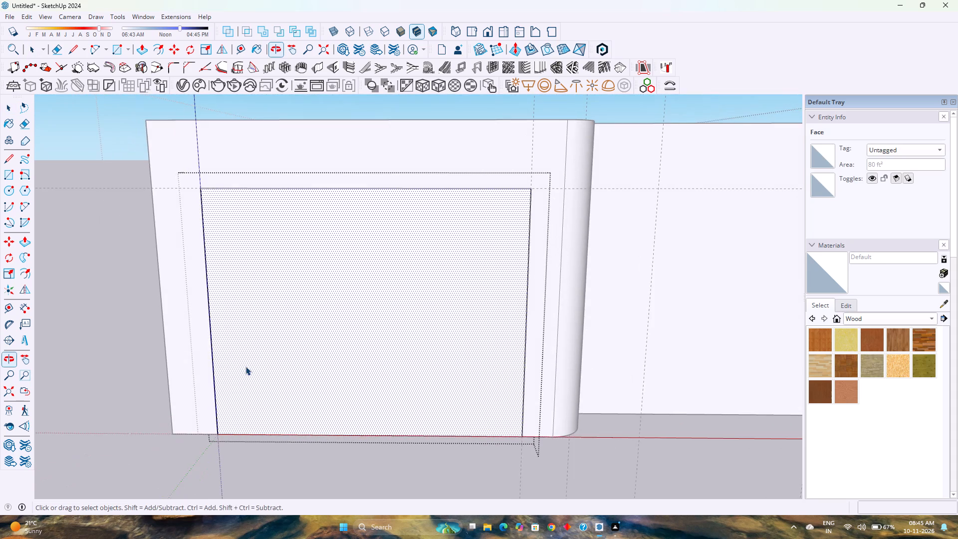
{"action": "scroll", "coordinate": [245, 365], "scroll_direction": "down", "scroll_amount": 2}
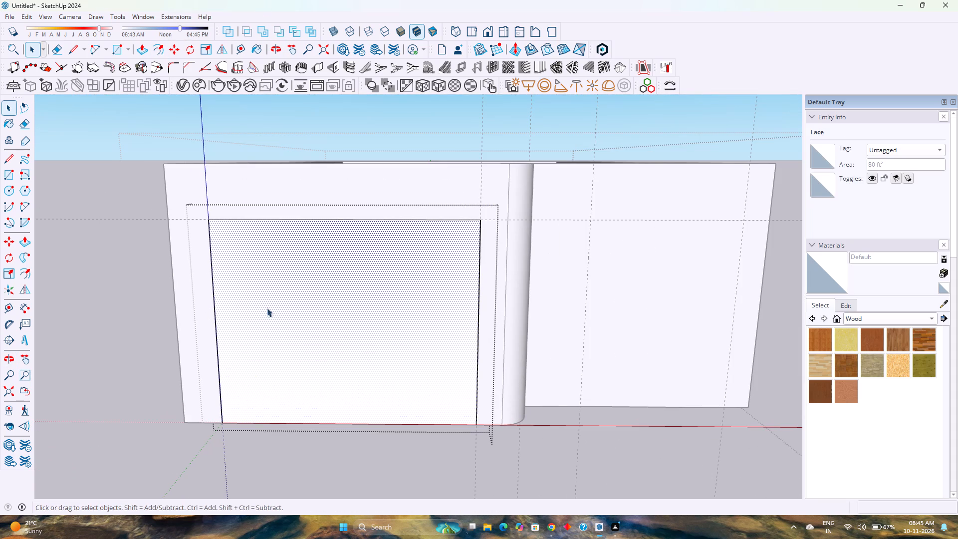
{"action": "left_click", "coordinate": [163, 49]}
{"action": "left_click", "coordinate": [239, 338]}
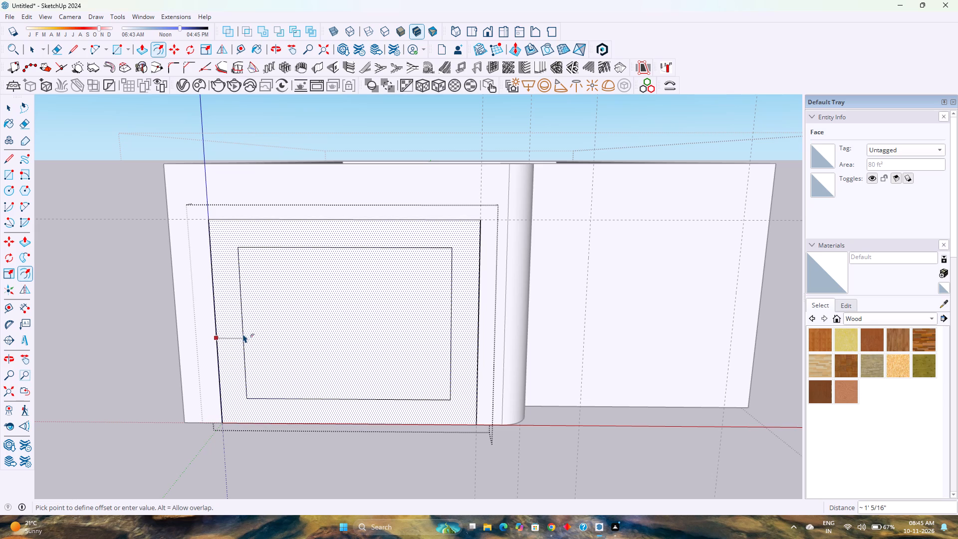
{"action": "key", "text": "2"}
{"action": "key", "text": "Return"}
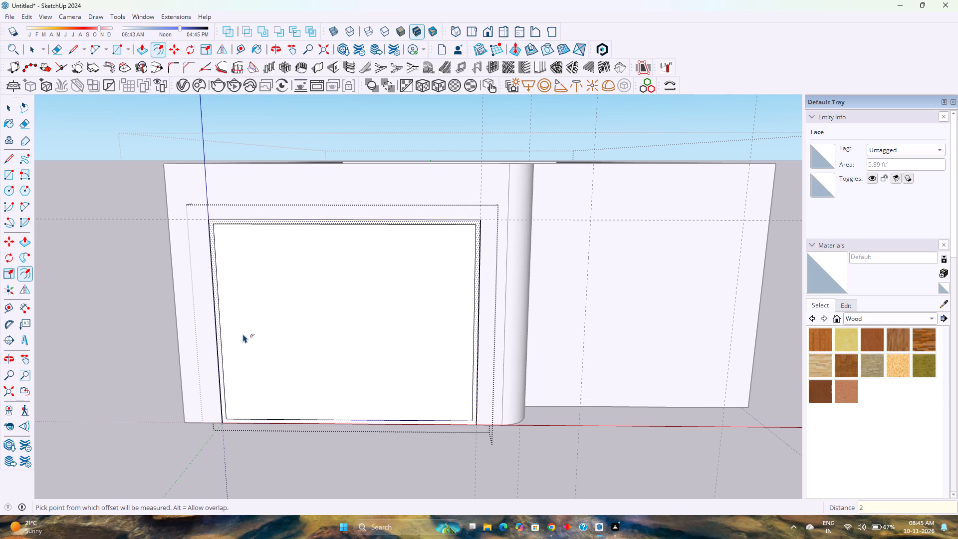
Copy the frame's left inner vertical edge 2' inward, and copy that line another 2" to outline a mullion.
{"action": "scroll", "coordinate": [243, 334], "scroll_direction": "up", "scroll_amount": 3}
{"action": "key", "text": "space"}
{"action": "left_click", "coordinate": [215, 364]}
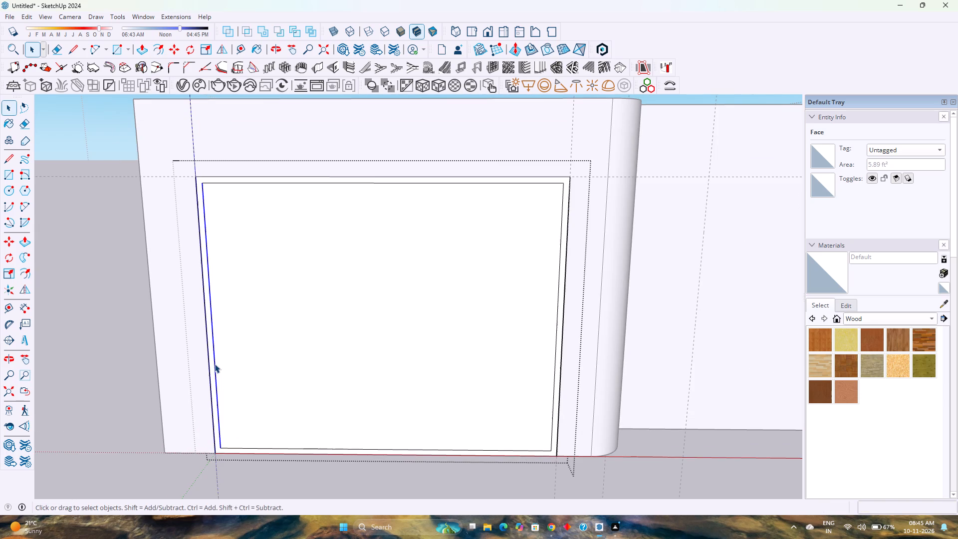
{"action": "key", "text": "m"}
{"action": "left_click", "coordinate": [220, 450]}
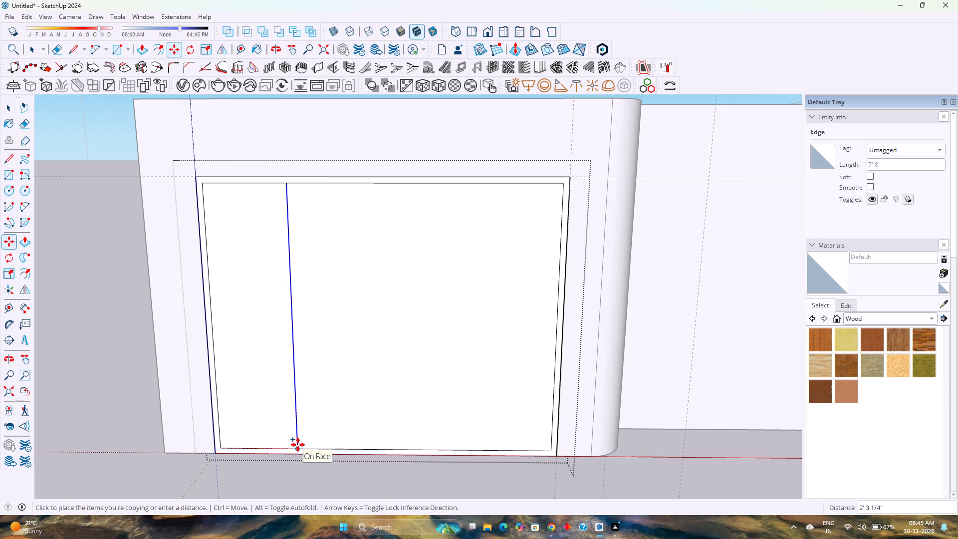
{"action": "type", "text": "2'"}
{"action": "key", "text": "Return"}
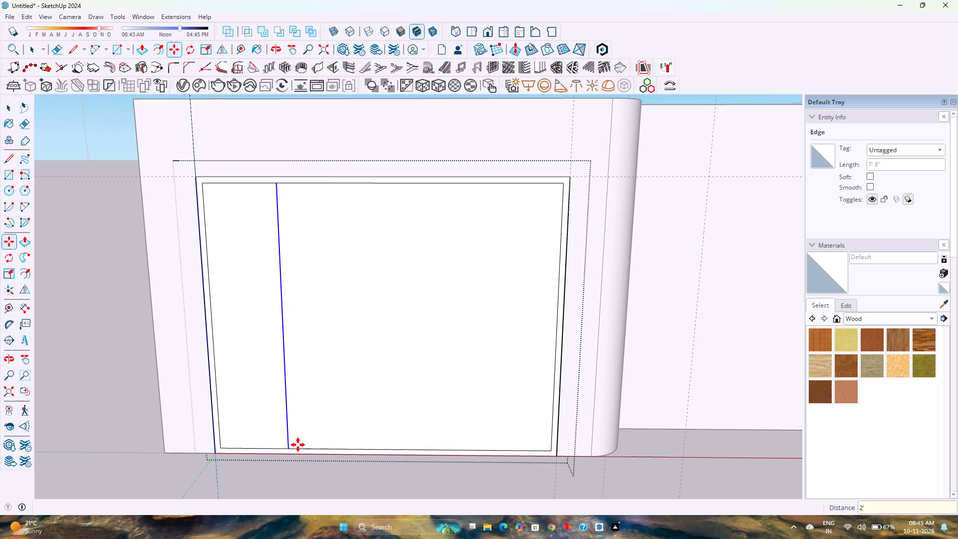
{"action": "left_click", "coordinate": [290, 448]}
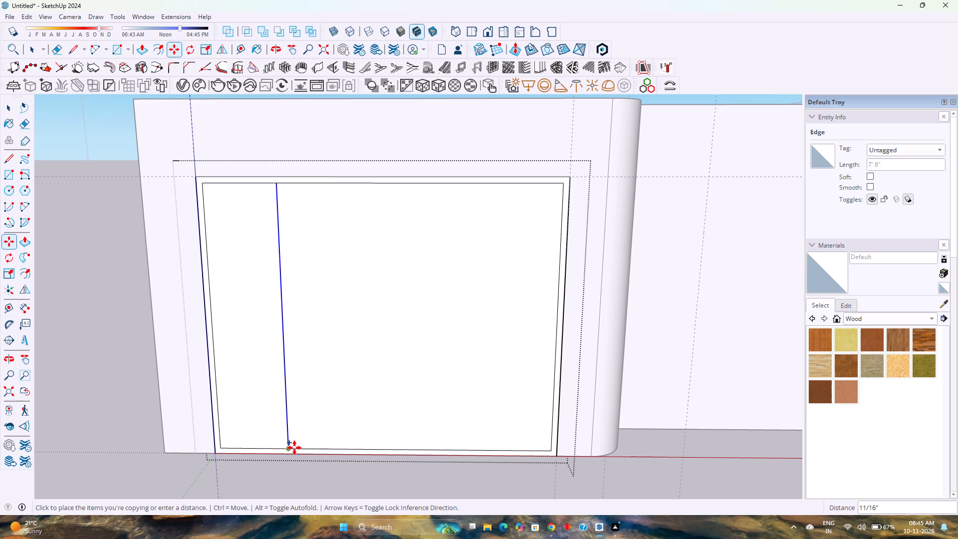
{"action": "key", "text": "Right"}
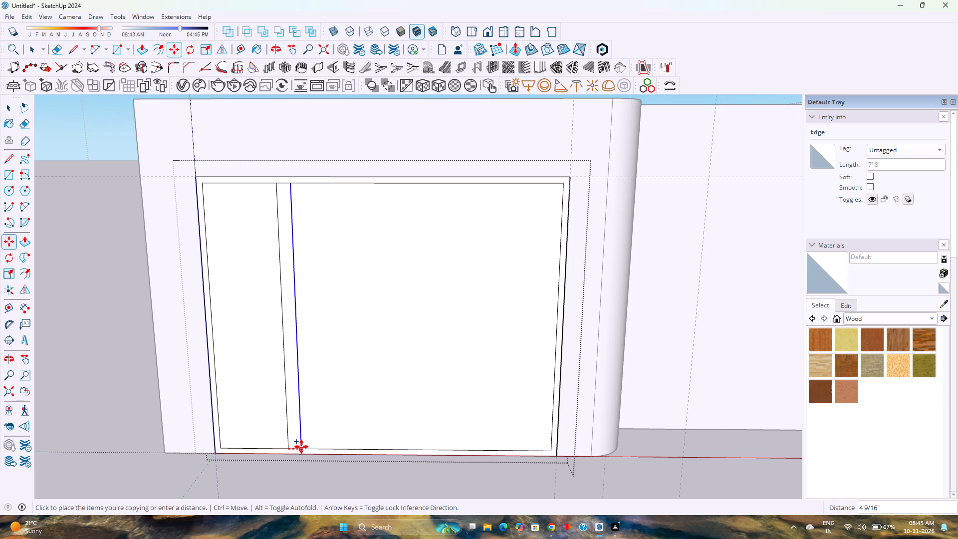
{"action": "key", "text": "2"}
{"action": "key", "text": "Return"}
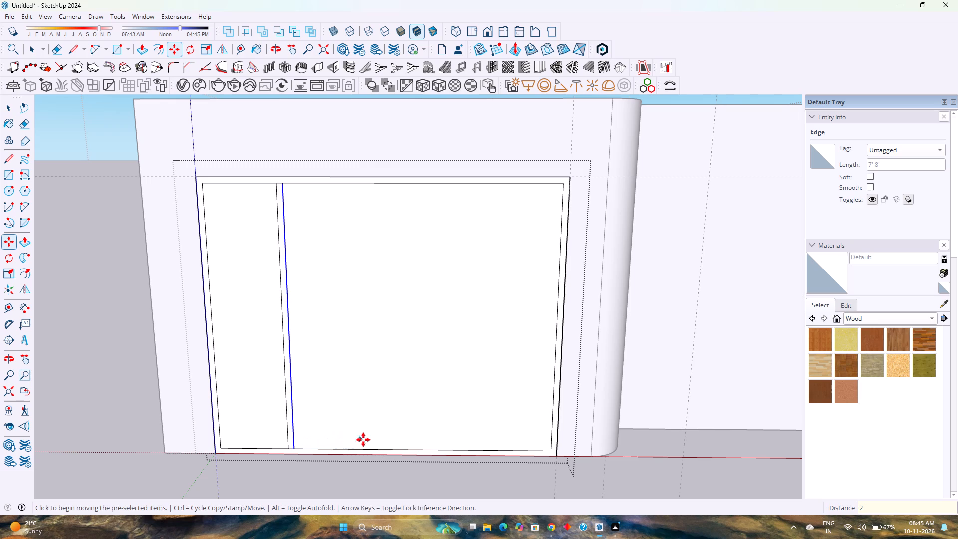
Copy the frame's right inner vertical edge 2' inward, and copy that line another 2" to outline a second mullion.
{"action": "key", "text": "space"}
{"action": "left_click", "coordinate": [554, 382]}
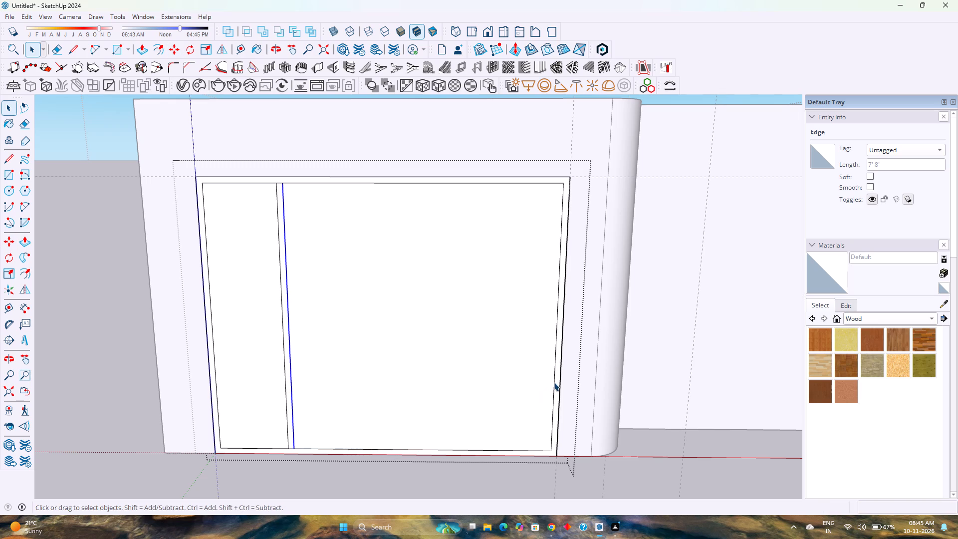
{"action": "key", "text": "m"}
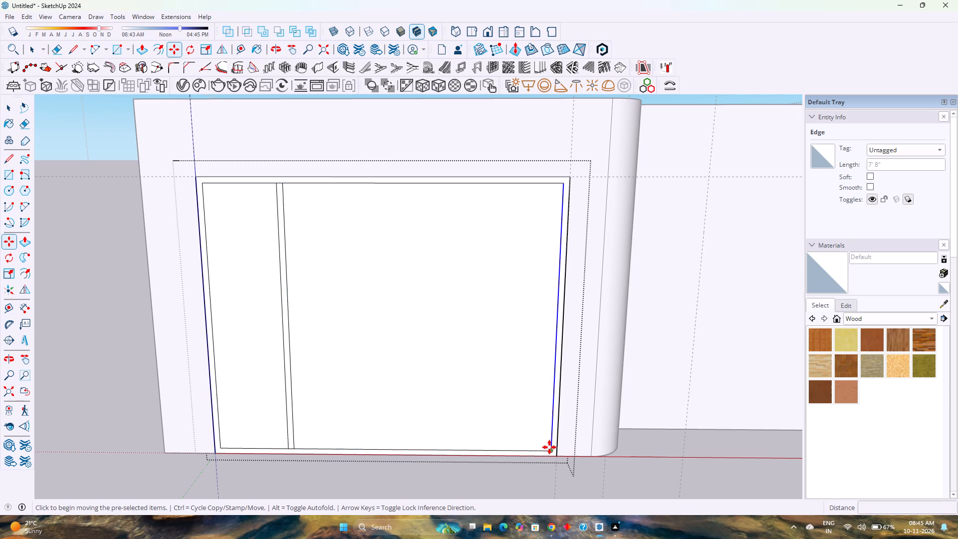
{"action": "left_click", "coordinate": [551, 447]}
{"action": "type", "text": "2'"}
{"action": "key", "text": "Return"}
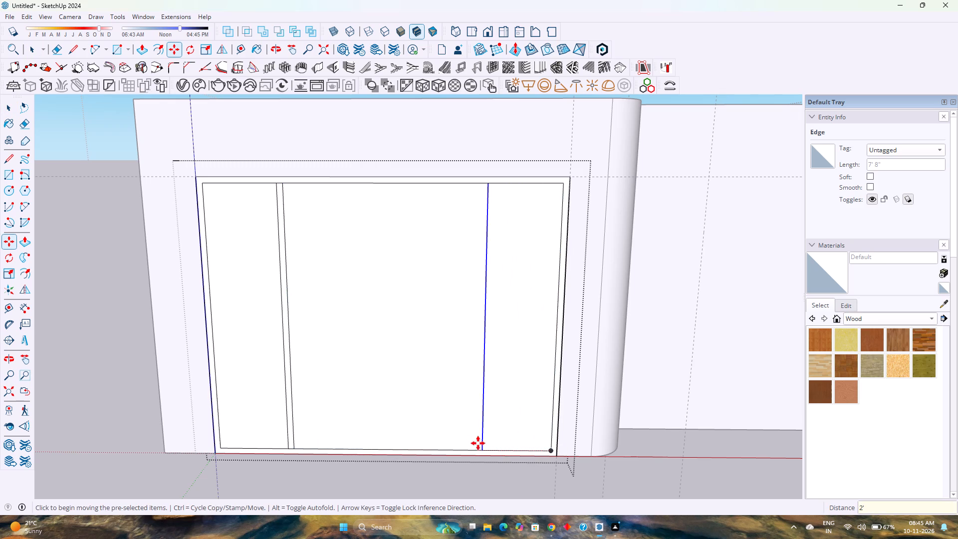
{"action": "left_click", "coordinate": [482, 450]}
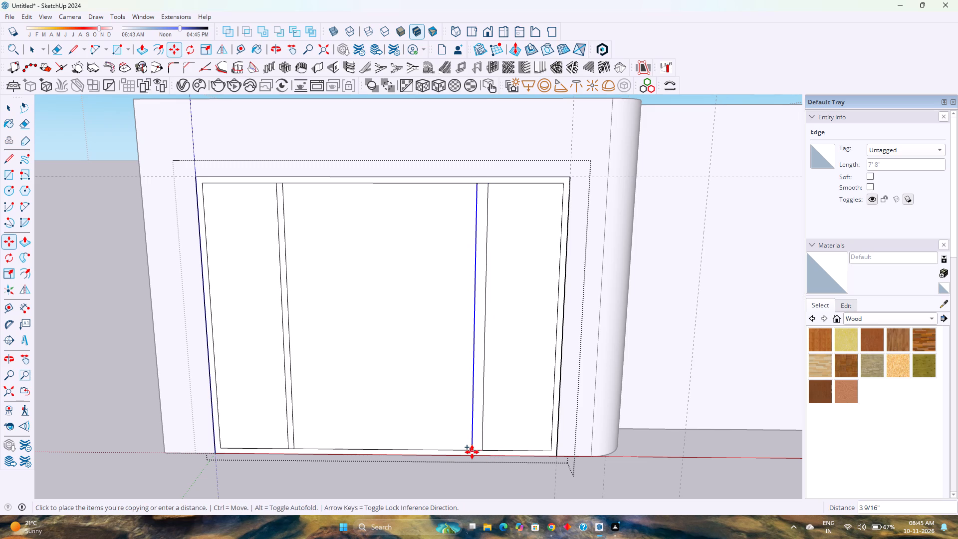
{"action": "key", "text": "Right"}
{"action": "key", "text": "2"}
{"action": "key", "text": "Return"}
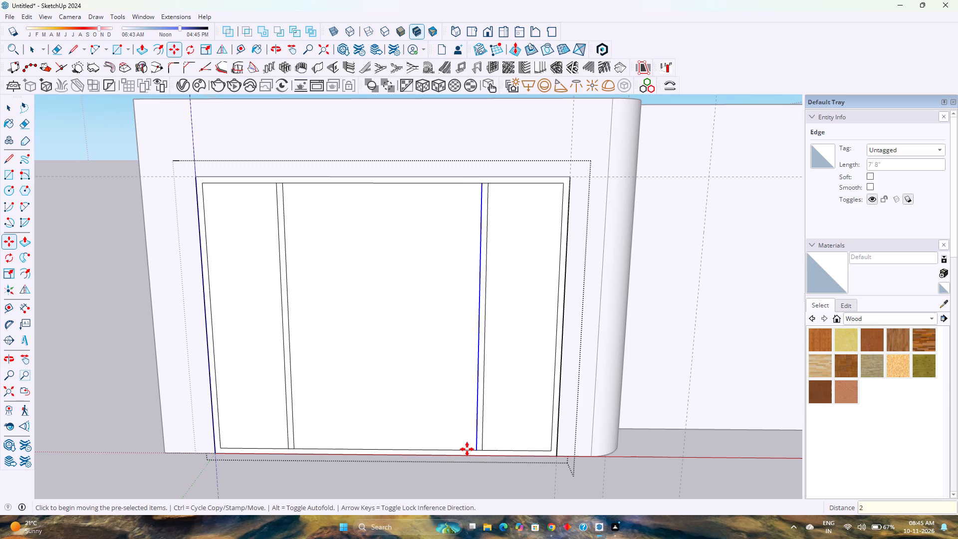
Check the width of the central panel along its bottom edge between the two mullions.
{"action": "key", "text": "space"}
{"action": "left_click", "coordinate": [26, 308]}
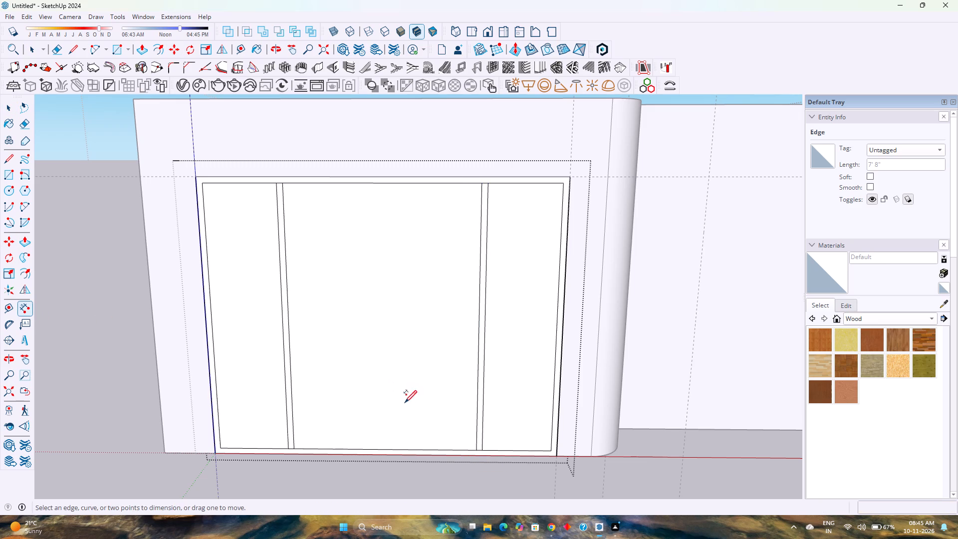
{"action": "left_click", "coordinate": [395, 448]}
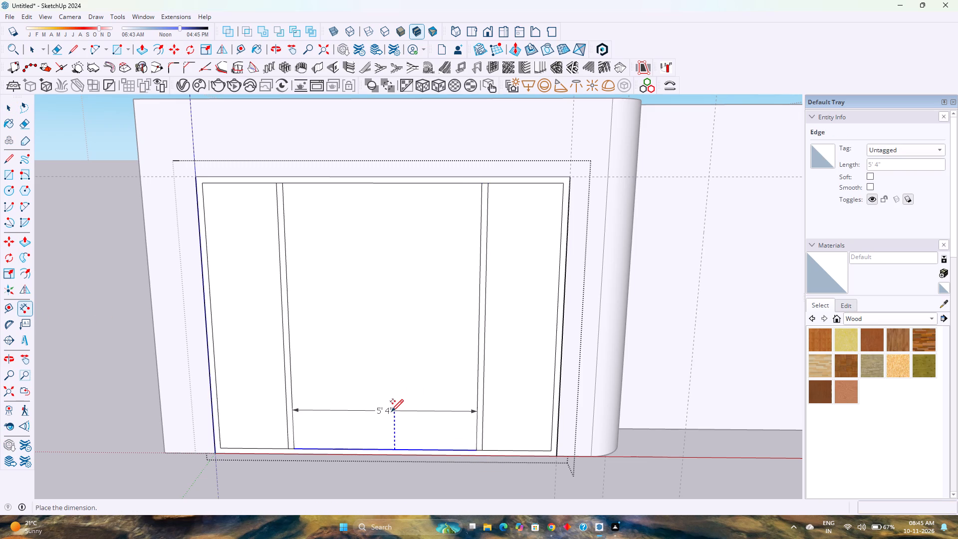
{"action": "key", "text": "Escape"}
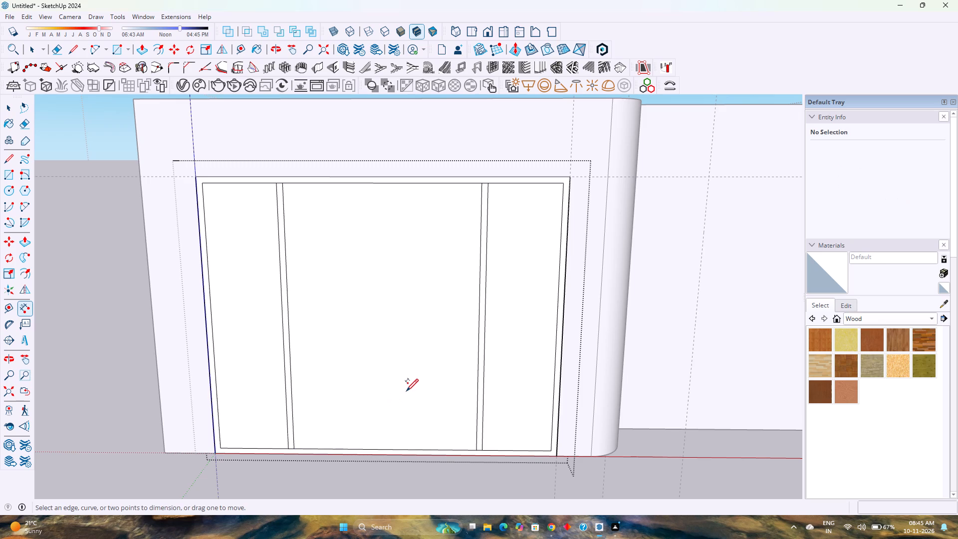
Erase the short edges at the top and bottom of both mullions so they merge with the frame border.
{"action": "scroll", "coordinate": [406, 390], "scroll_direction": "down", "scroll_amount": 3}
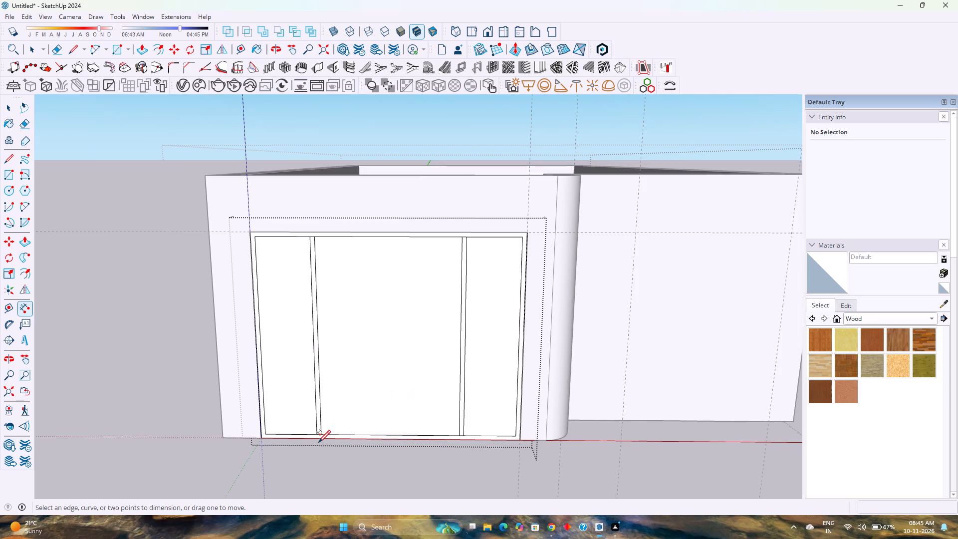
{"action": "key", "text": "e"}
{"action": "scroll", "coordinate": [320, 436], "scroll_direction": "up", "scroll_amount": 9}
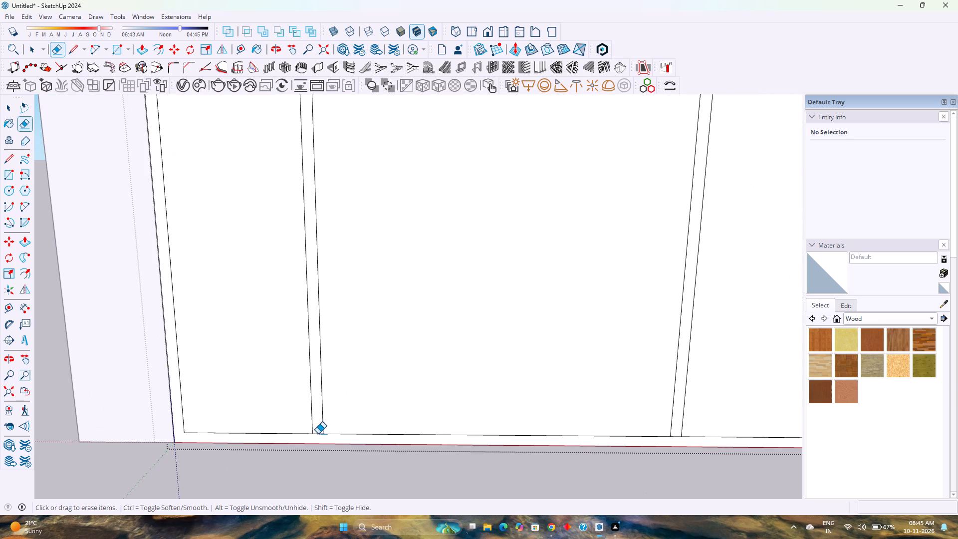
{"action": "left_click", "coordinate": [318, 434]}
{"action": "scroll", "coordinate": [318, 434], "scroll_direction": "down", "scroll_amount": 5}
{"action": "scroll", "coordinate": [549, 445], "scroll_direction": "up", "scroll_amount": 6}
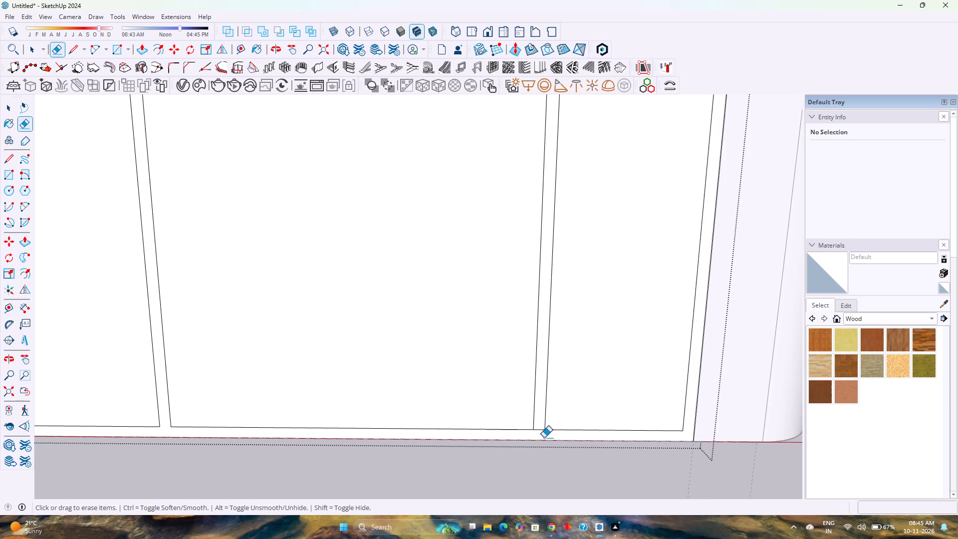
{"action": "left_click", "coordinate": [541, 430]}
{"action": "scroll", "coordinate": [480, 415], "scroll_direction": "down", "scroll_amount": 14}
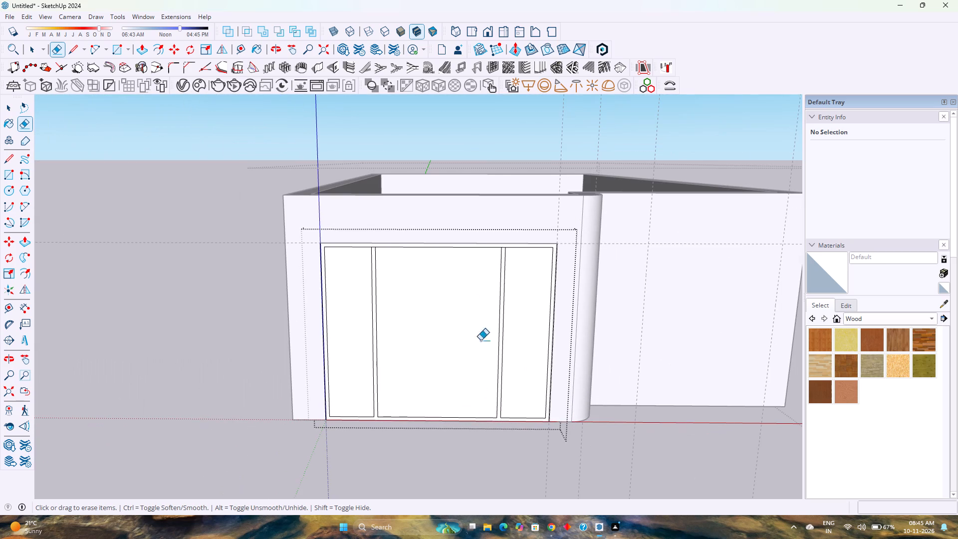
{"action": "scroll", "coordinate": [372, 240], "scroll_direction": "up", "scroll_amount": 11}
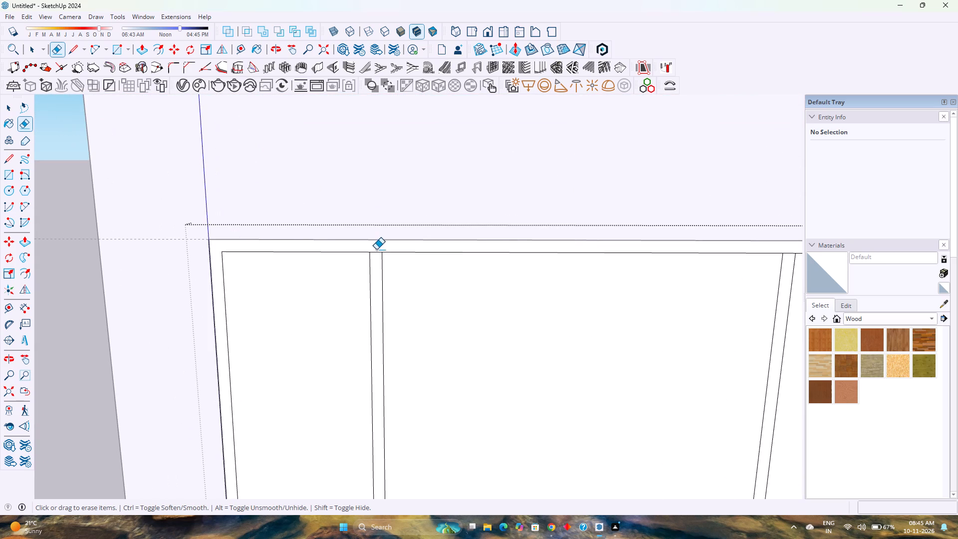
{"action": "left_click", "coordinate": [376, 251]}
{"action": "scroll", "coordinate": [352, 280], "scroll_direction": "down", "scroll_amount": 8}
{"action": "scroll", "coordinate": [559, 271], "scroll_direction": "up", "scroll_amount": 2}
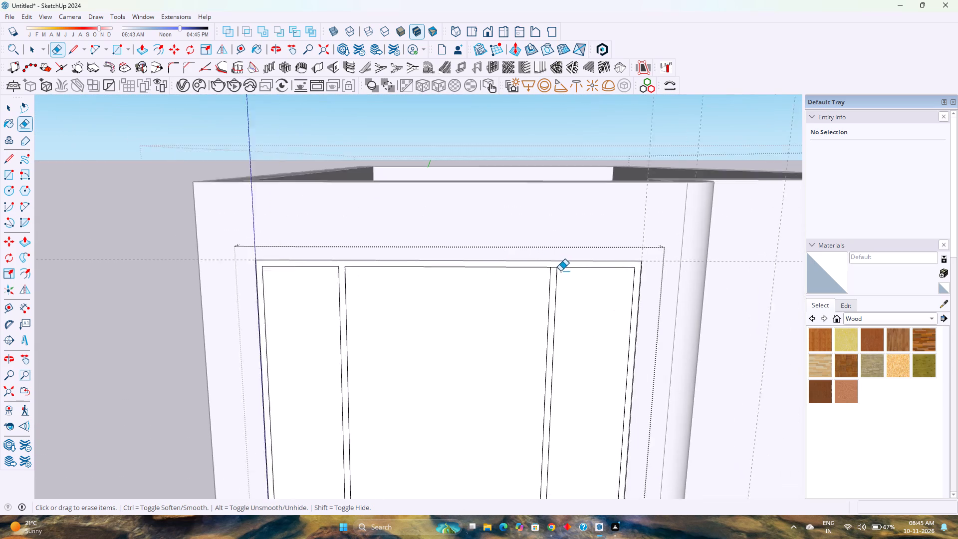
{"action": "scroll", "coordinate": [560, 271], "scroll_direction": "up", "scroll_amount": 9}
{"action": "left_click_drag", "start_coordinate": [548, 262], "coordinate": [553, 269]}
{"action": "scroll", "coordinate": [436, 306], "scroll_direction": "down", "scroll_amount": 4}
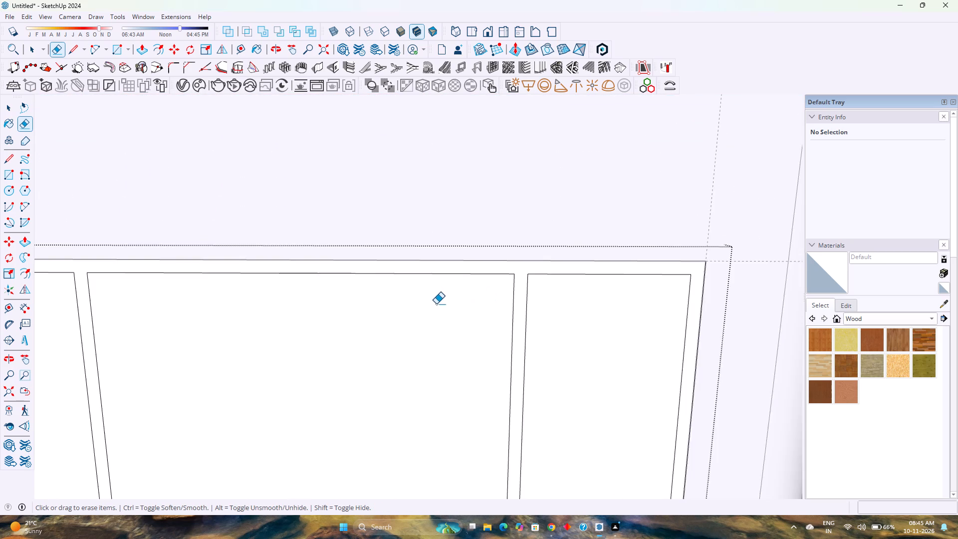
Push/Pull the merged frame and mullion face outward to a depth of 3".
{"action": "scroll", "coordinate": [436, 304], "scroll_direction": "down", "scroll_amount": 7}
{"action": "middle_click_drag", "start_coordinate": [466, 302], "coordinate": [267, 384]}
{"action": "scroll", "coordinate": [393, 313], "scroll_direction": "up", "scroll_amount": 5}
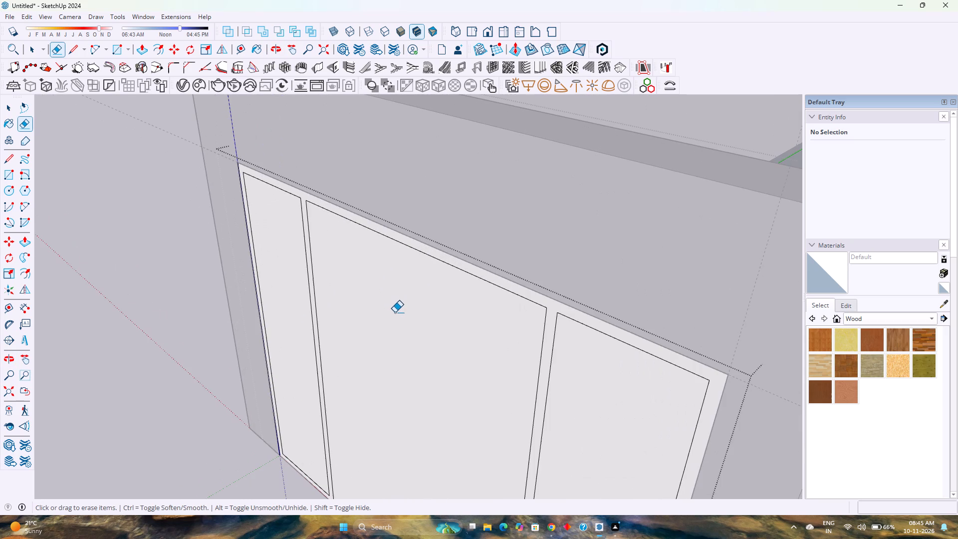
{"action": "key", "text": "p"}
{"action": "left_click", "coordinate": [429, 251]}
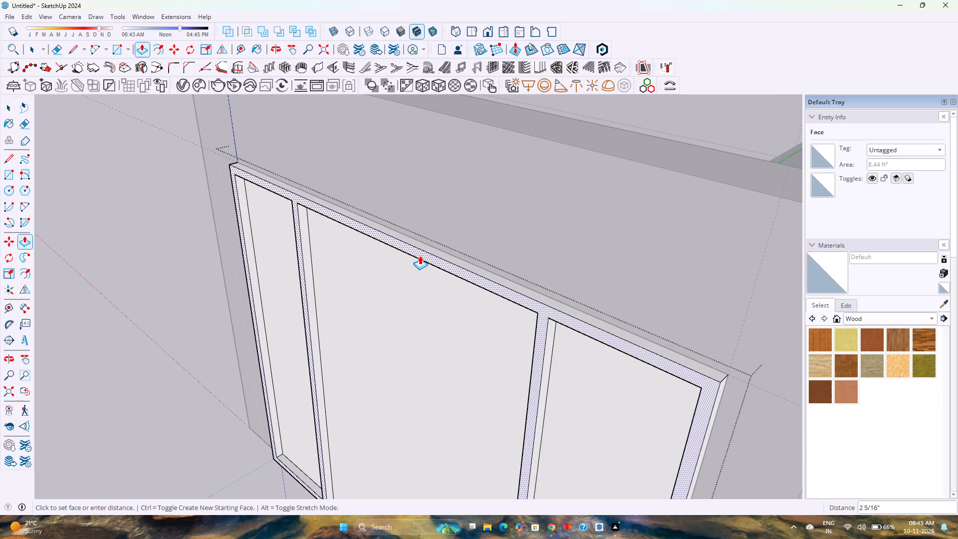
{"action": "key", "text": "2"}
{"action": "key", "text": "Return"}
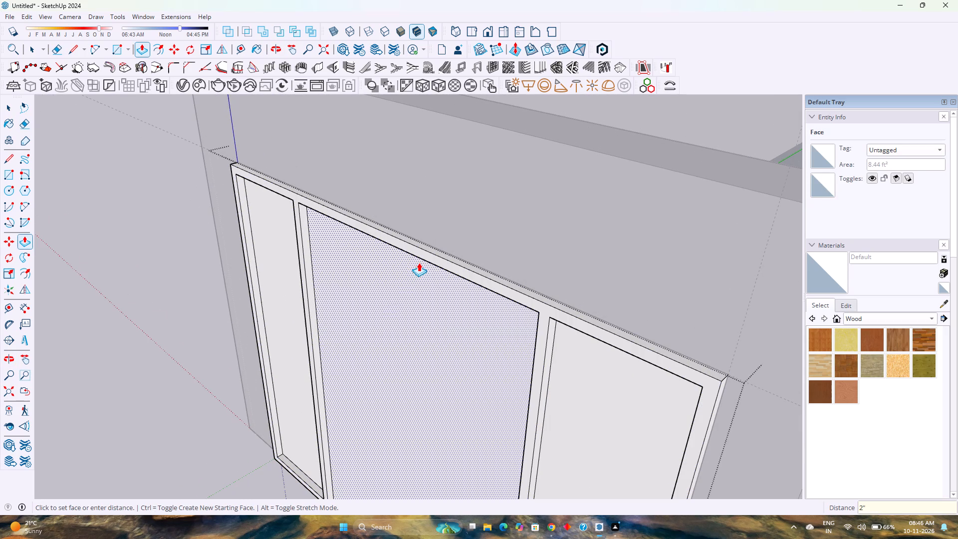
{"action": "key", "text": "3"}
{"action": "key", "text": "Return"}
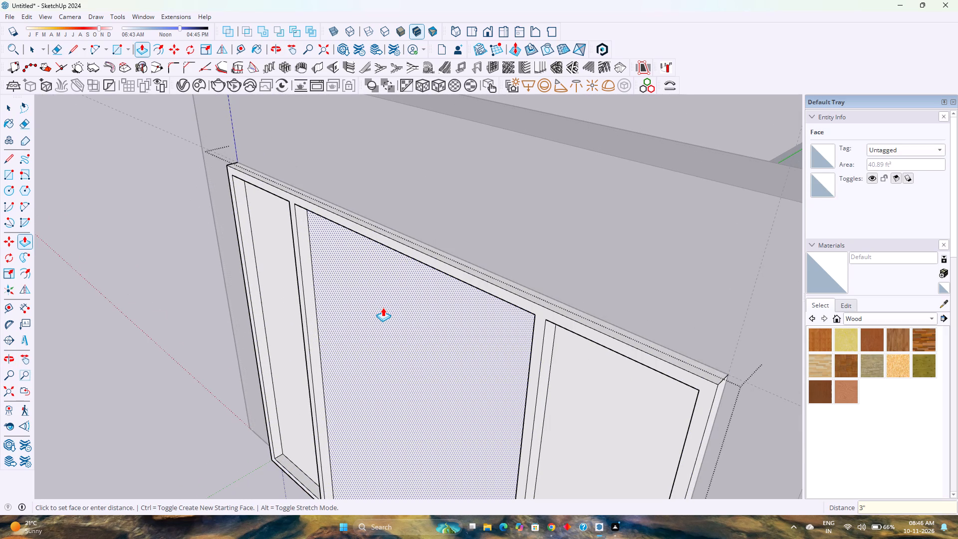
Delete the three panel faces inside the frame: the narrow left one, the narrow right one and the wide central one.
{"action": "key", "text": "space"}
{"action": "left_click", "coordinate": [383, 308]}
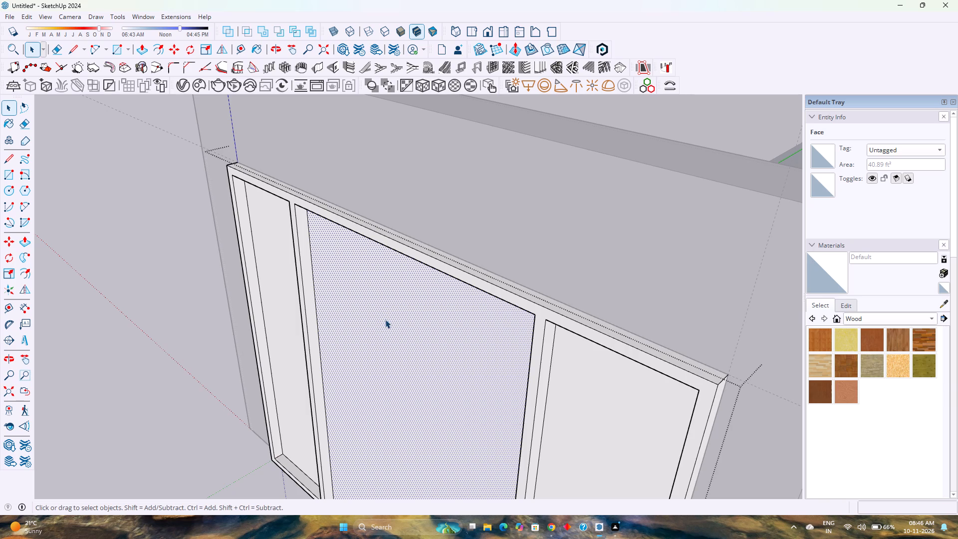
{"action": "scroll", "coordinate": [388, 319], "scroll_direction": "down", "scroll_amount": 6}
{"action": "middle_click_drag", "start_coordinate": [349, 342], "coordinate": [493, 272]}
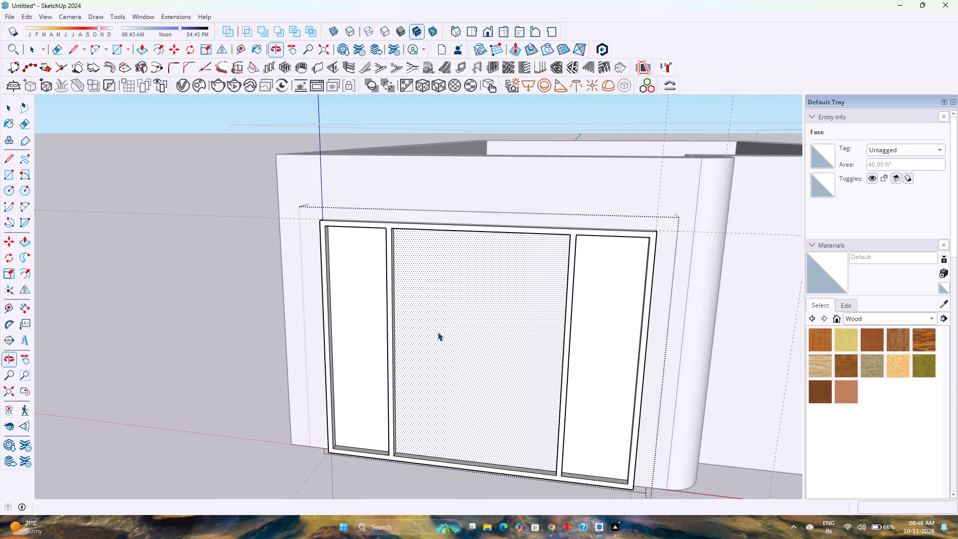
{"action": "left_click", "coordinate": [367, 376]}
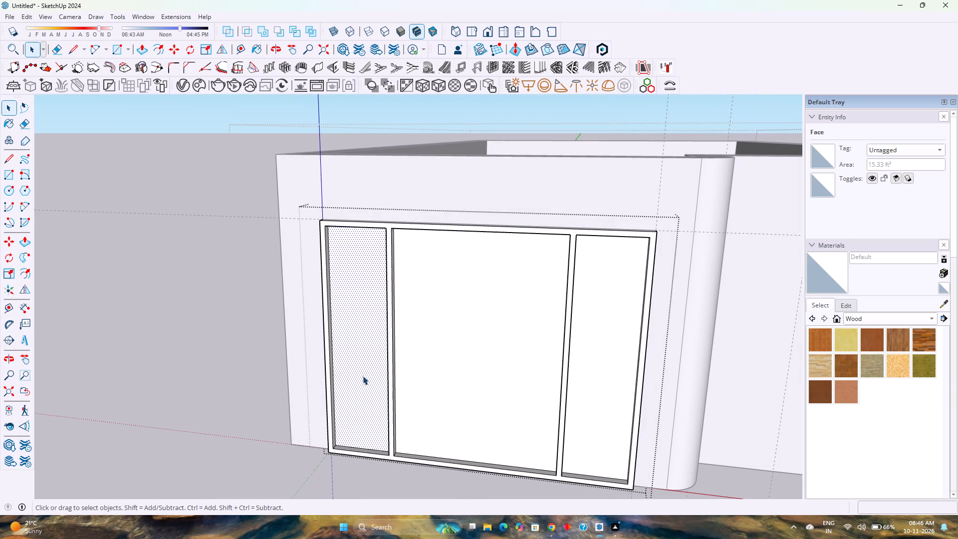
{"action": "key", "text": "Delete"}
{"action": "left_click", "coordinate": [603, 334]}
{"action": "key", "text": "Delete"}
{"action": "left_click", "coordinate": [495, 343]}
{"action": "key", "text": "Delete"}
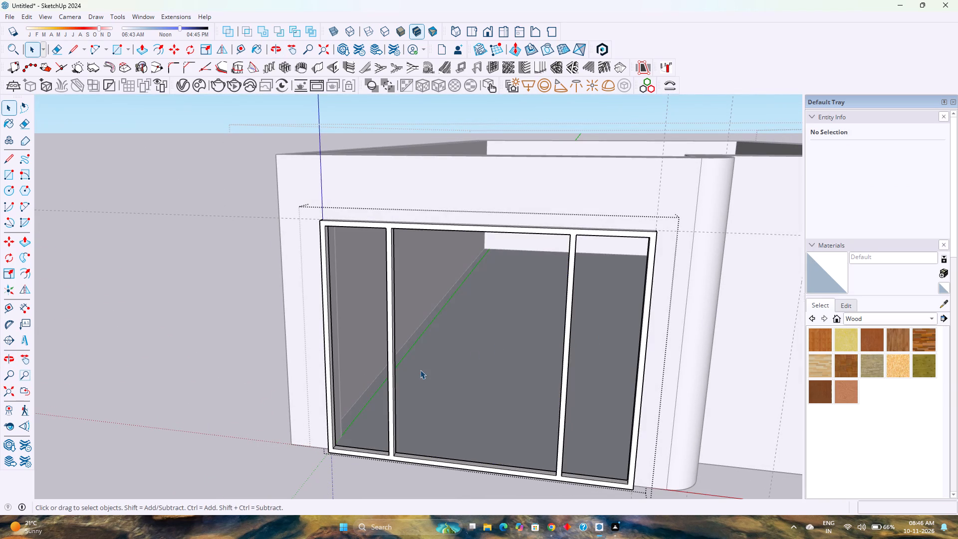
Examine the emptied three-panel frame and the front wall from outside.
{"action": "scroll", "coordinate": [420, 370], "scroll_direction": "down", "scroll_amount": 4}
{"action": "middle_click_drag", "start_coordinate": [397, 384], "coordinate": [439, 335]}
{"action": "scroll", "coordinate": [439, 335], "scroll_direction": "up", "scroll_amount": 4}
{"action": "scroll", "coordinate": [439, 335], "scroll_direction": "down", "scroll_amount": 3}
{"action": "middle_click_drag", "start_coordinate": [489, 332], "coordinate": [485, 336]}
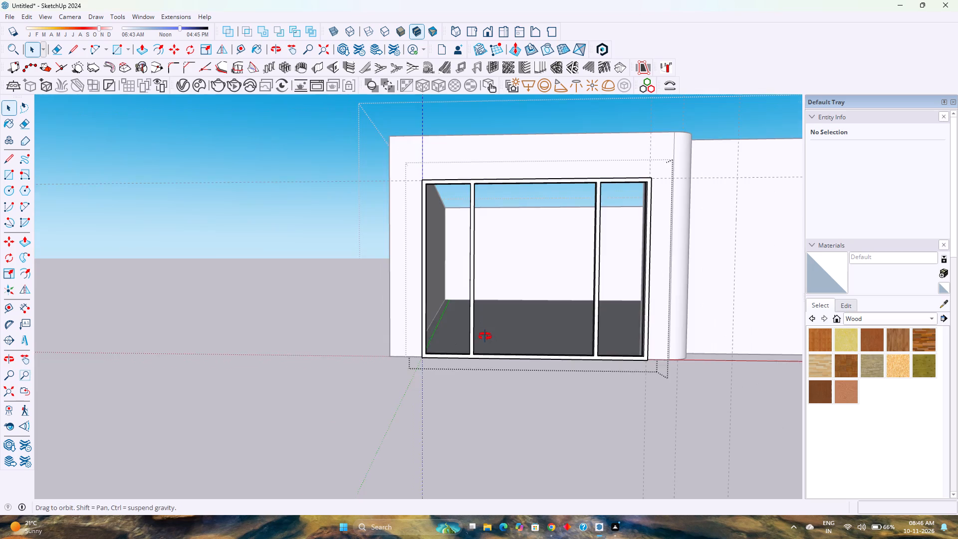
{"action": "middle_click_drag", "start_coordinate": [485, 336], "coordinate": [394, 385]}
{"action": "scroll", "coordinate": [394, 375], "scroll_direction": "down", "scroll_amount": 2}
{"action": "middle_click_drag", "start_coordinate": [394, 354], "coordinate": [308, 391], "text": "shift"}
{"action": "middle_click_drag", "start_coordinate": [295, 387], "coordinate": [396, 312]}
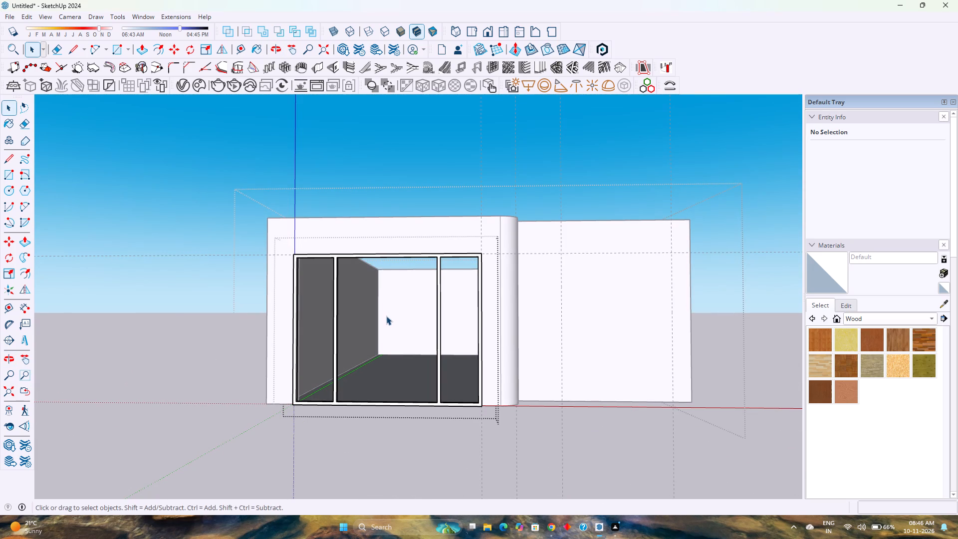
{"action": "scroll", "coordinate": [385, 316], "scroll_direction": "down", "scroll_amount": 3}
{"action": "scroll", "coordinate": [415, 261], "scroll_direction": "up", "scroll_amount": 4}
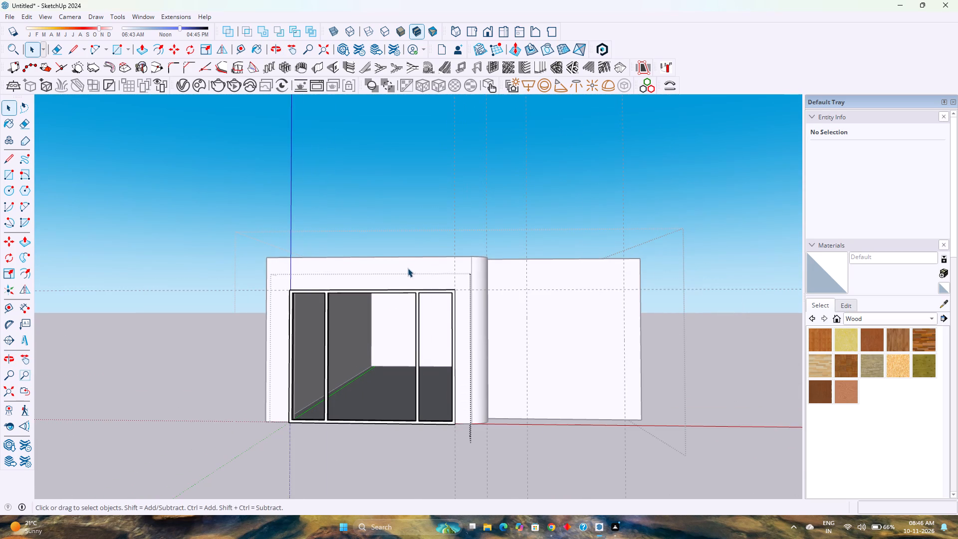
{"action": "scroll", "coordinate": [403, 272], "scroll_direction": "up", "scroll_amount": 2}
{"action": "scroll", "coordinate": [398, 276], "scroll_direction": "down", "scroll_amount": 1}
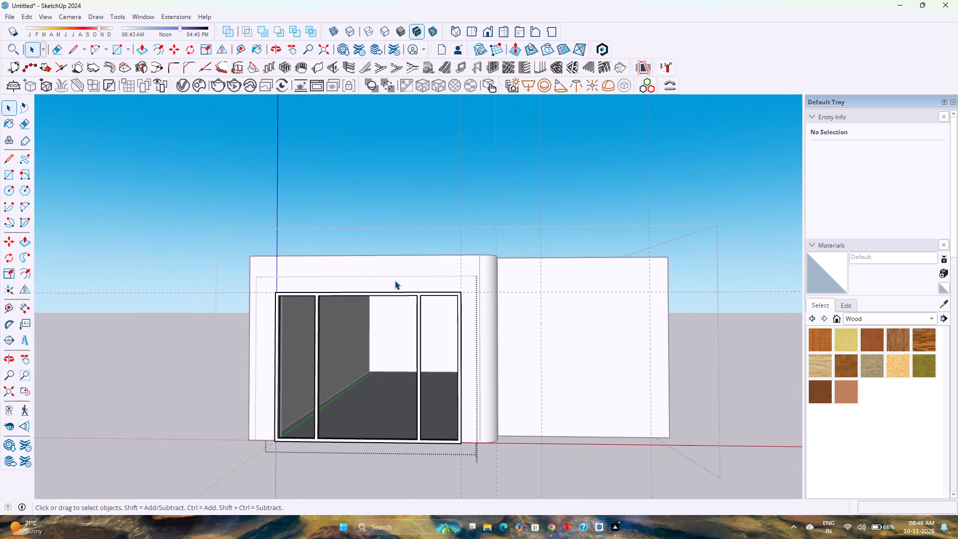
{"action": "scroll", "coordinate": [306, 296], "scroll_direction": "up", "scroll_amount": 3}
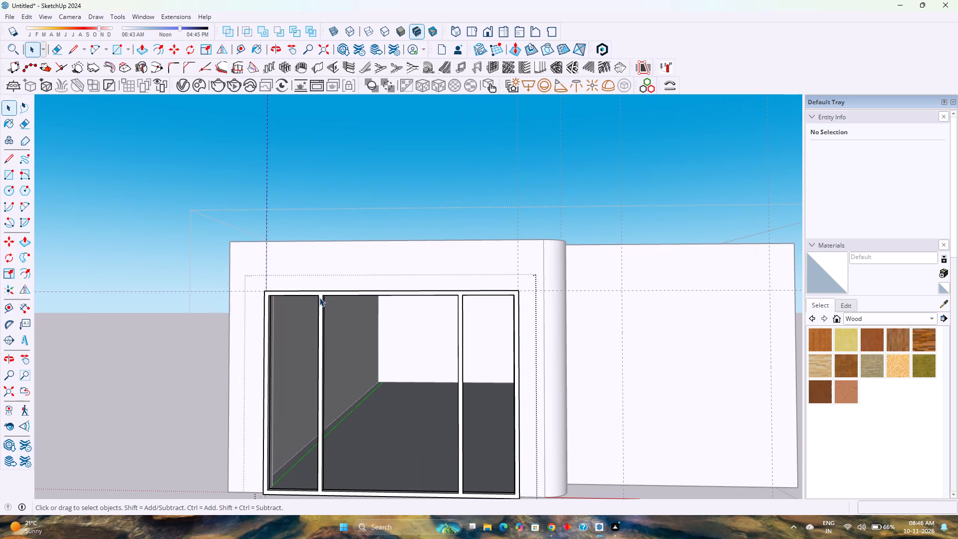
{"action": "scroll", "coordinate": [300, 301], "scroll_direction": "down", "scroll_amount": 4}
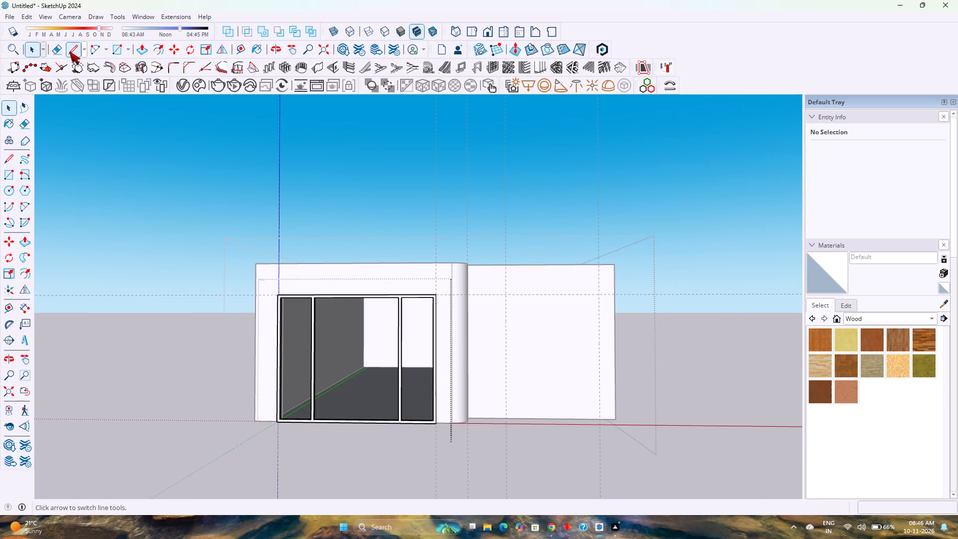
Draw 2' lines along the front inner bottom edges of both side openings to fill each with a face.
{"action": "left_click", "coordinate": [69, 51]}
{"action": "scroll", "coordinate": [302, 407], "scroll_direction": "up", "scroll_amount": 3}
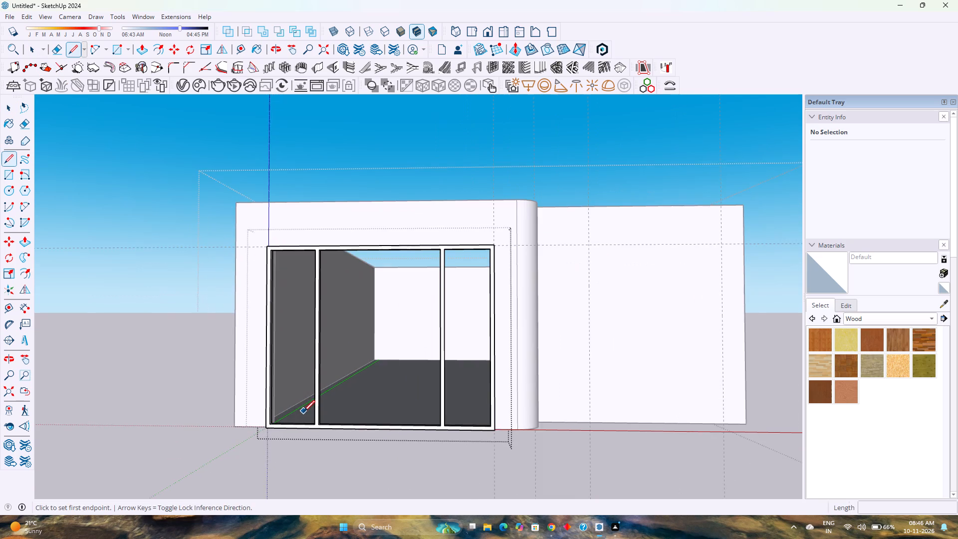
{"action": "scroll", "coordinate": [304, 414], "scroll_direction": "up", "scroll_amount": 2}
{"action": "middle_click_drag", "start_coordinate": [306, 415], "coordinate": [303, 471]}
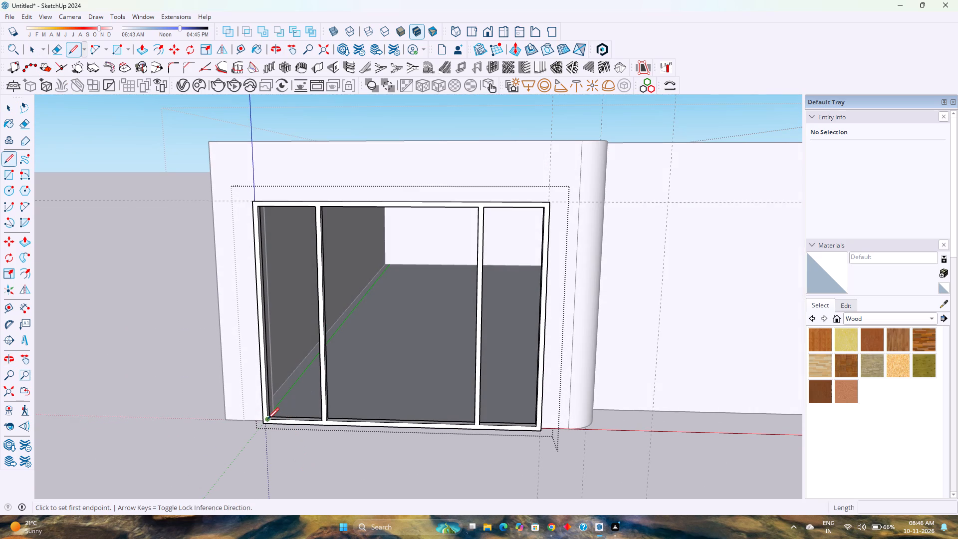
{"action": "left_click", "coordinate": [267, 419]}
{"action": "left_click", "coordinate": [321, 420]}
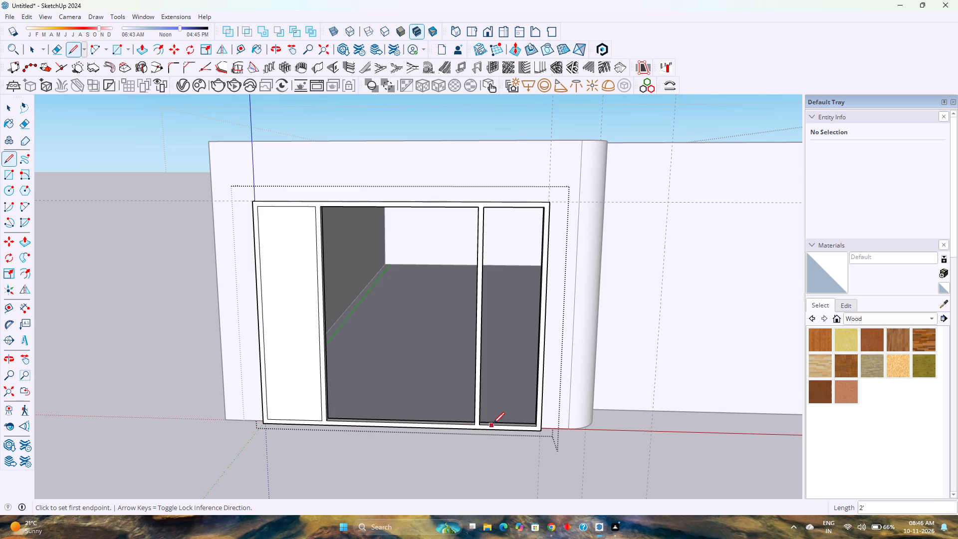
{"action": "left_click", "coordinate": [481, 423]}
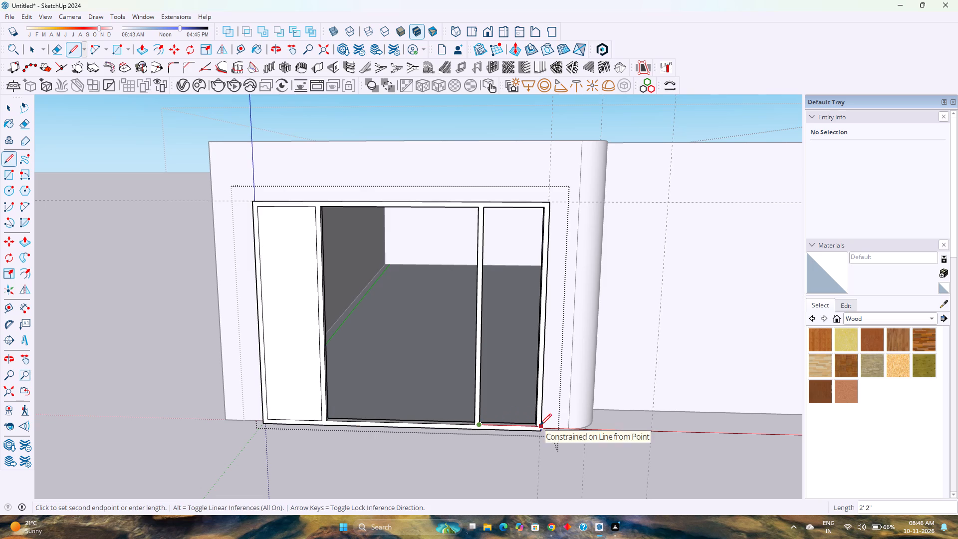
{"action": "scroll", "coordinate": [538, 426], "scroll_direction": "up", "scroll_amount": 12}
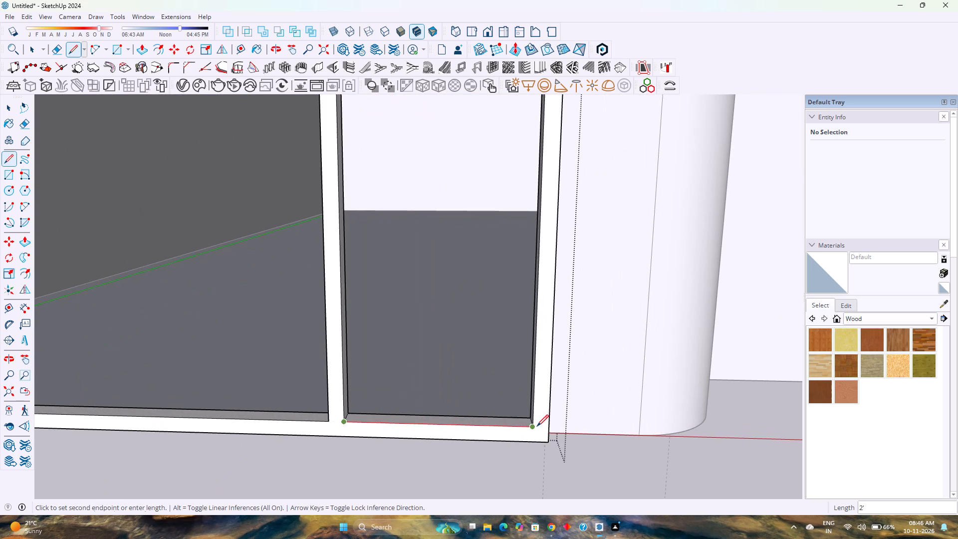
{"action": "left_click", "coordinate": [537, 426]}
{"action": "key", "text": "space"}
Group the two new side panel faces together with their bounding edges.
{"action": "scroll", "coordinate": [498, 408], "scroll_direction": "down", "scroll_amount": 11}
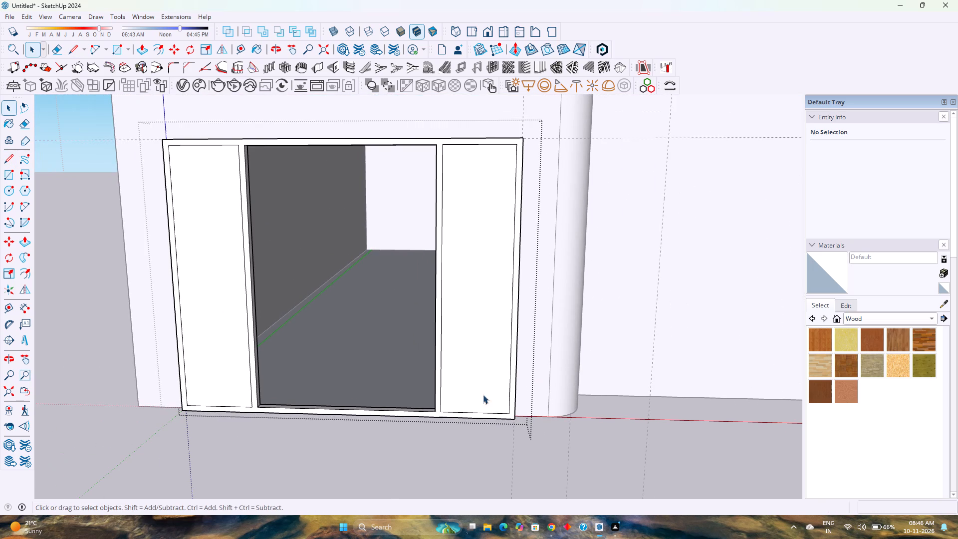
{"action": "double_click", "coordinate": [475, 367]}
{"action": "double_click", "coordinate": [225, 327], "text": "ctrl"}
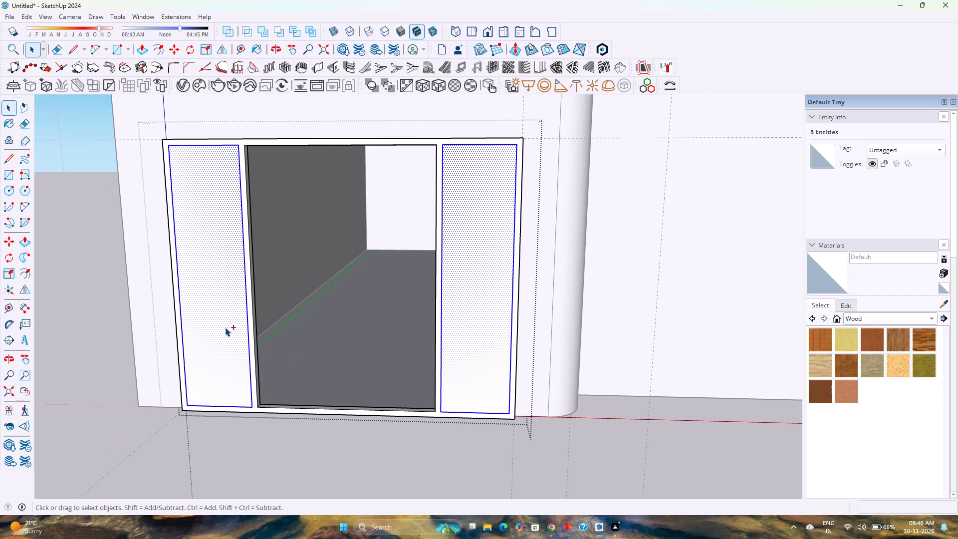
{"action": "right_click", "coordinate": [225, 327]}
{"action": "left_click", "coordinate": [255, 145]}
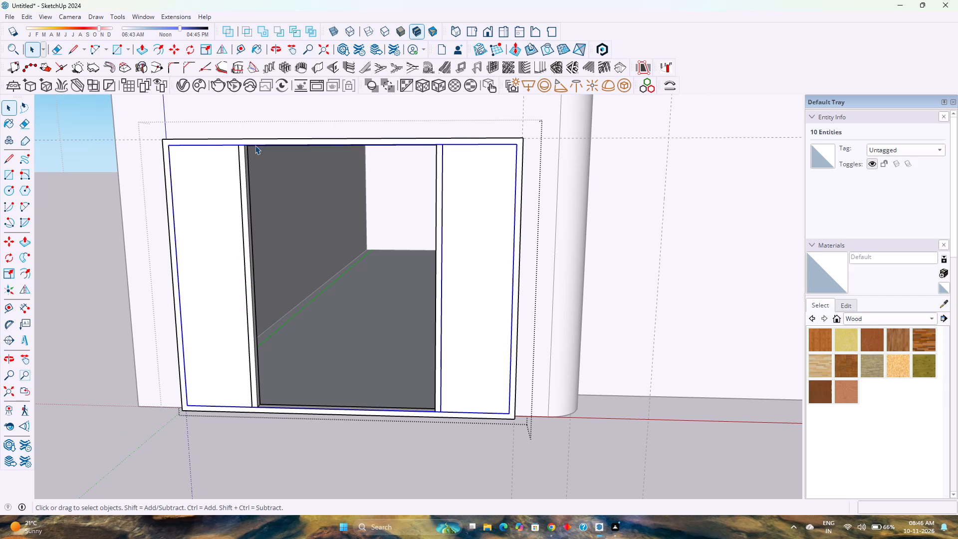
Inside the side panel group, Push/Pull both panel faces to a thickness of 12 mm and close the group.
{"action": "double_click", "coordinate": [211, 241]}
{"action": "scroll", "coordinate": [212, 242], "scroll_direction": "up", "scroll_amount": 3}
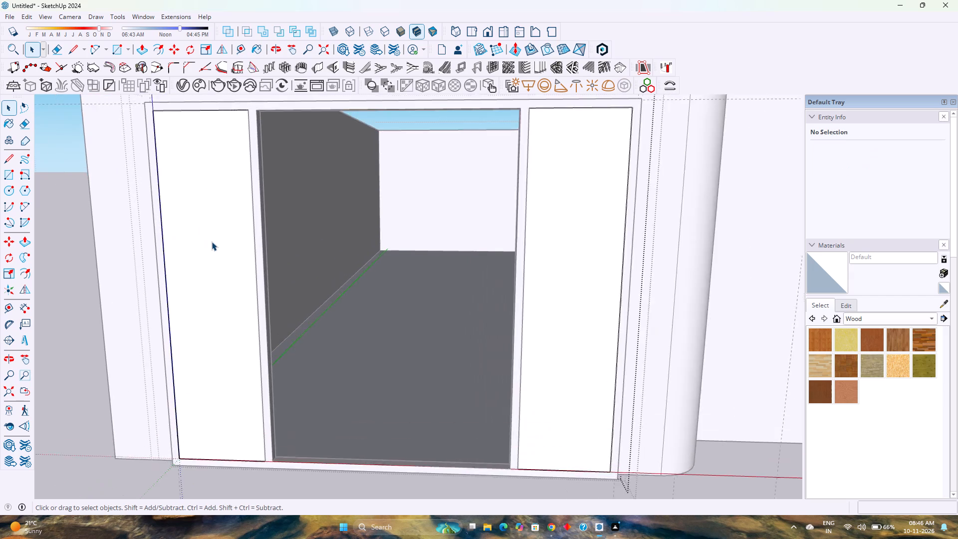
{"action": "scroll", "coordinate": [212, 242], "scroll_direction": "up", "scroll_amount": 4}
{"action": "scroll", "coordinate": [212, 242], "scroll_direction": "down", "scroll_amount": 5}
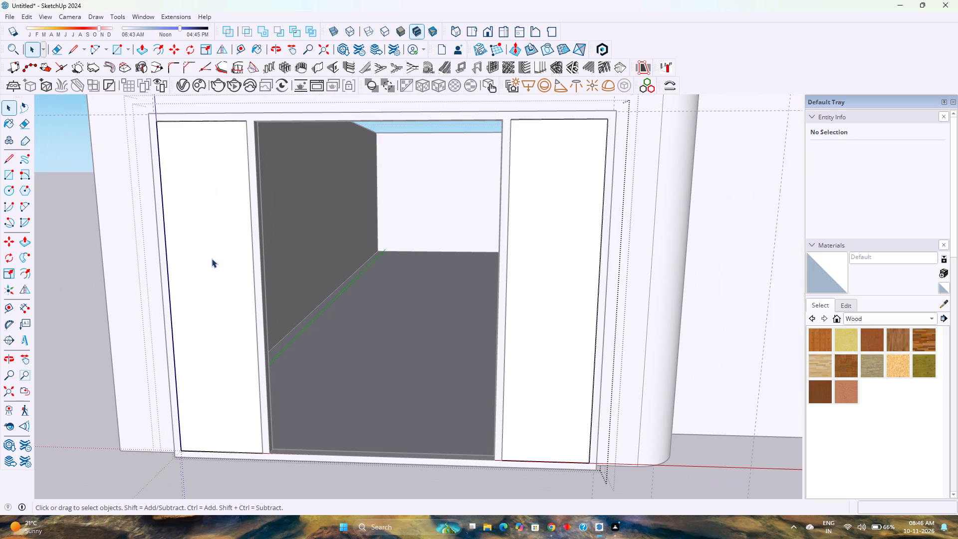
{"action": "key", "text": "p"}
{"action": "left_click", "coordinate": [209, 270]}
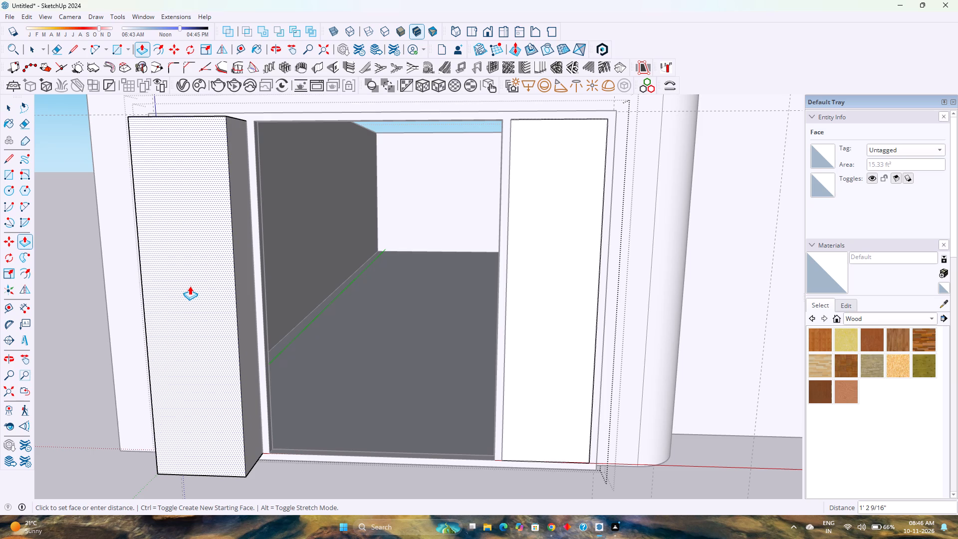
{"action": "type", "text": "12"}
{"action": "type", "text": "mm"}
{"action": "key", "text": "Return"}
{"action": "double_click", "coordinate": [562, 323]}
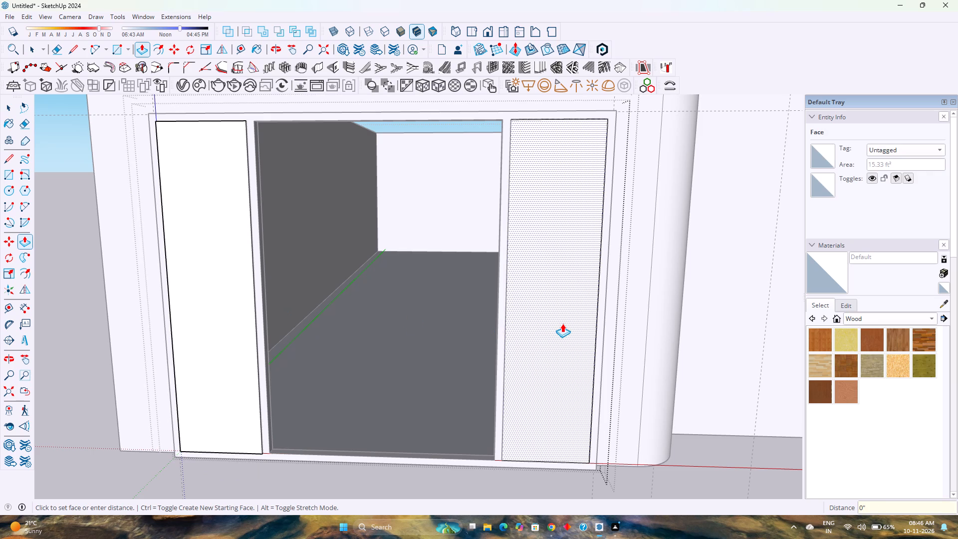
{"action": "key", "text": "space"}
{"action": "key", "text": "Escape"}
Paint the side panel group with Translucent Glass Gray from the Glass and Mirrors materials.
{"action": "left_click", "coordinate": [538, 360]}
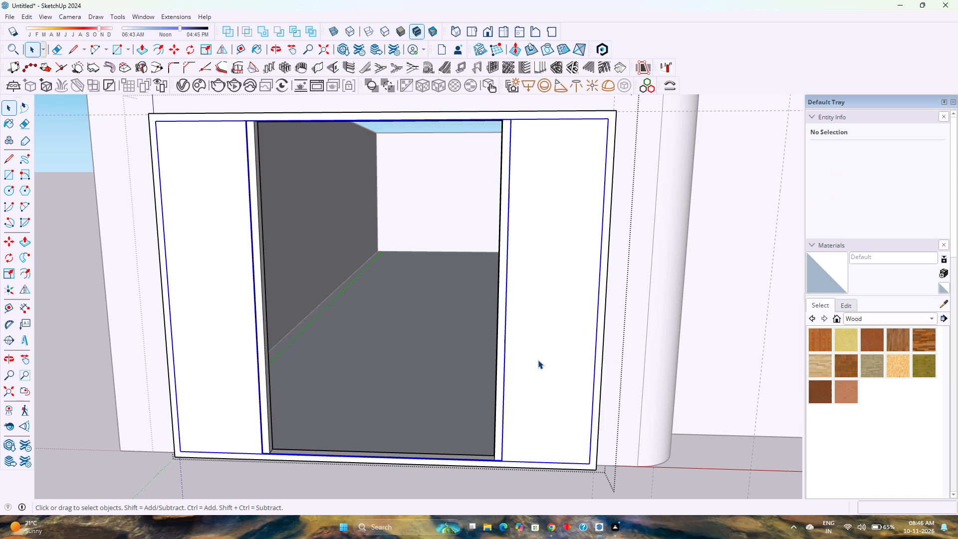
{"action": "left_click", "coordinate": [859, 313]}
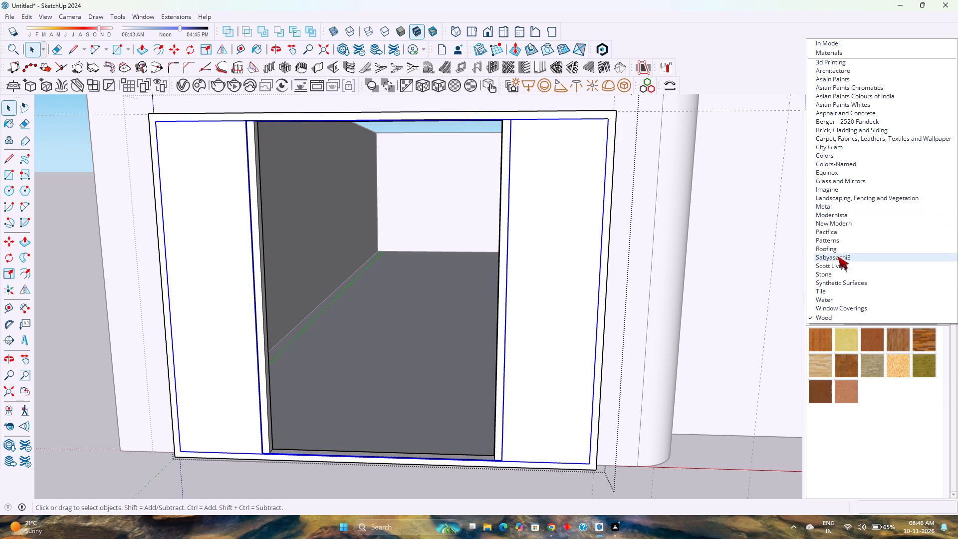
{"action": "left_click", "coordinate": [829, 182]}
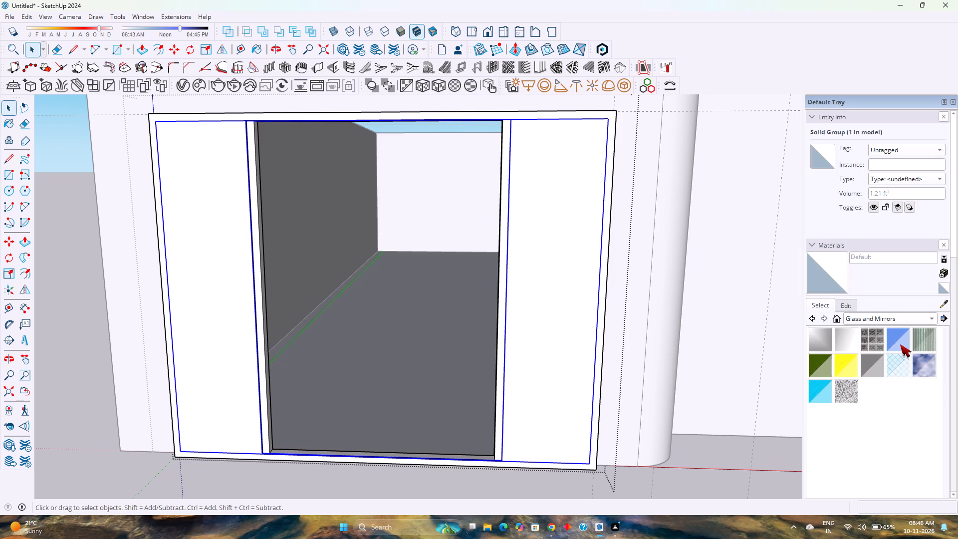
{"action": "left_click", "coordinate": [875, 367]}
{"action": "left_click", "coordinate": [591, 353]}
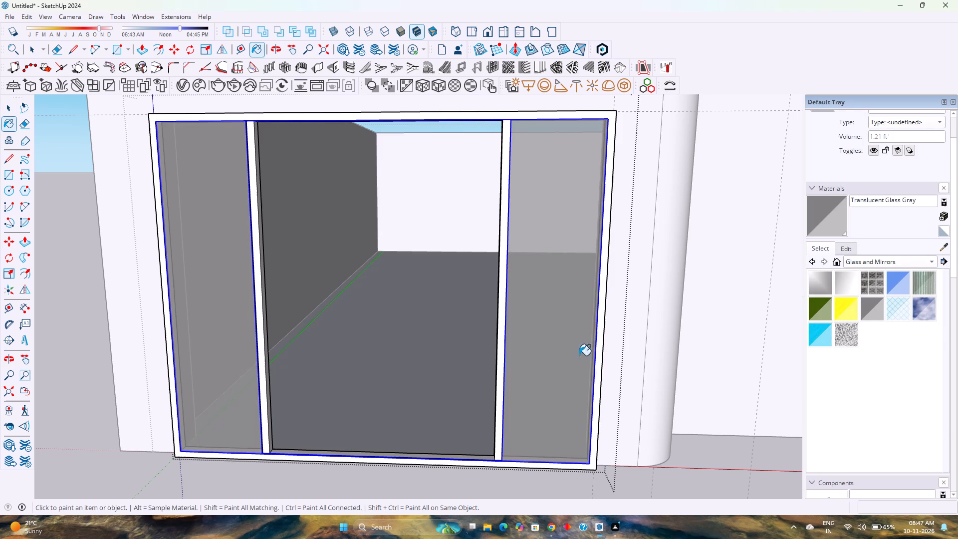
{"action": "key", "text": "space"}
Move the glass panel group about 1 5/8" back into the frame's depth along the green axis.
{"action": "key", "text": "m"}
{"action": "scroll", "coordinate": [199, 465], "scroll_direction": "up", "scroll_amount": 2}
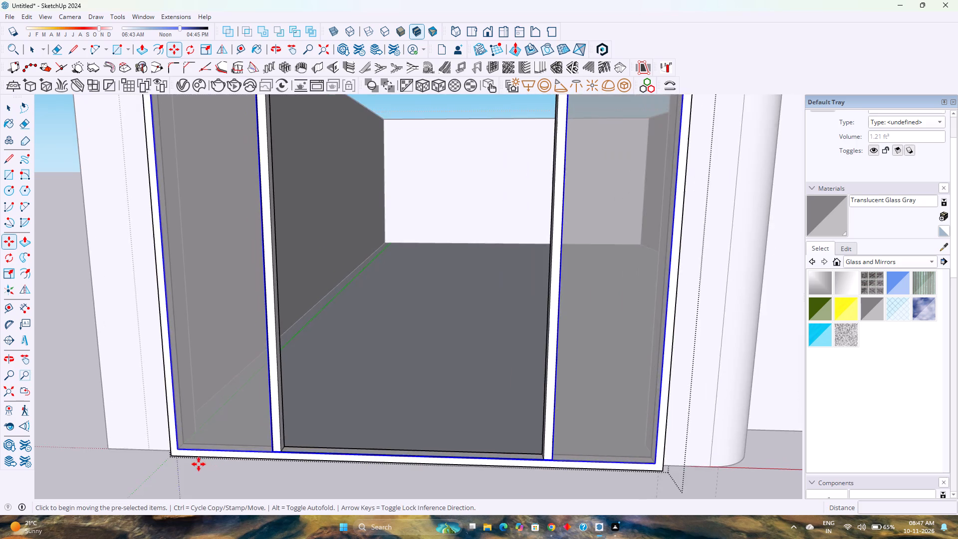
{"action": "middle_click_drag", "start_coordinate": [198, 464], "coordinate": [131, 478]}
{"action": "scroll", "coordinate": [221, 432], "scroll_direction": "down", "scroll_amount": 8}
{"action": "middle_click_drag", "start_coordinate": [225, 418], "coordinate": [516, 304], "text": "shift"}
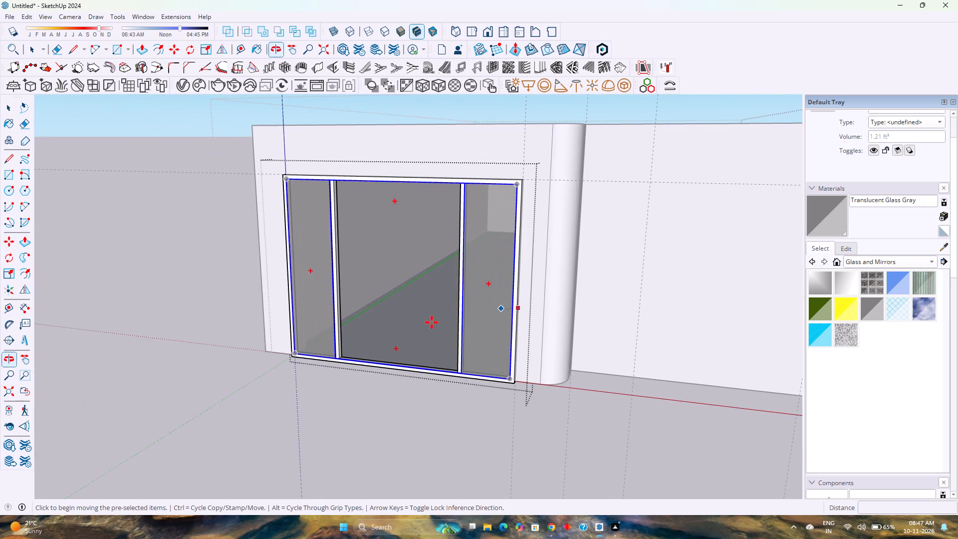
{"action": "scroll", "coordinate": [292, 340], "scroll_direction": "up", "scroll_amount": 6}
{"action": "scroll", "coordinate": [329, 346], "scroll_direction": "down", "scroll_amount": 1}
{"action": "scroll", "coordinate": [330, 346], "scroll_direction": "up", "scroll_amount": 7}
{"action": "middle_click_drag", "start_coordinate": [315, 351], "coordinate": [254, 448]}
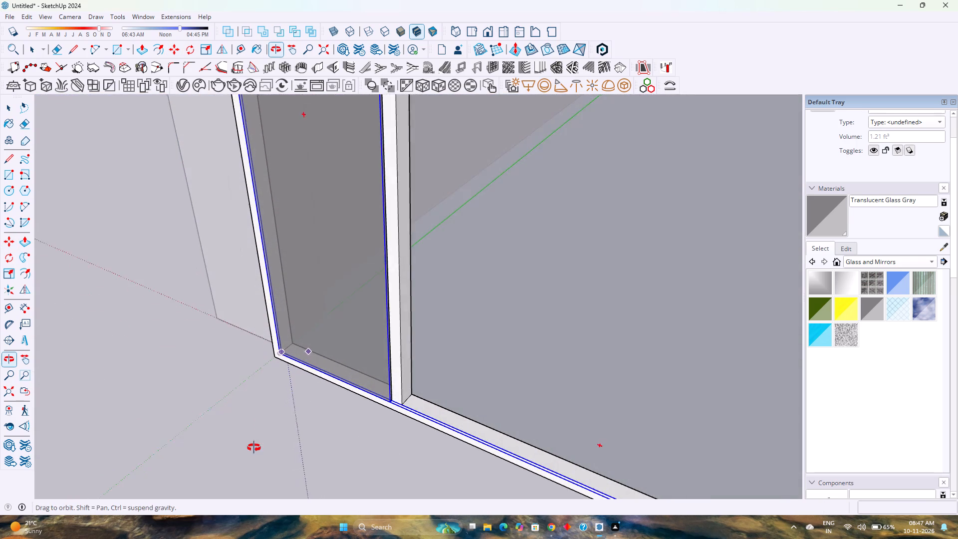
{"action": "middle_click_drag", "start_coordinate": [254, 448], "coordinate": [253, 447]}
{"action": "scroll", "coordinate": [246, 362], "scroll_direction": "up", "scroll_amount": 19}
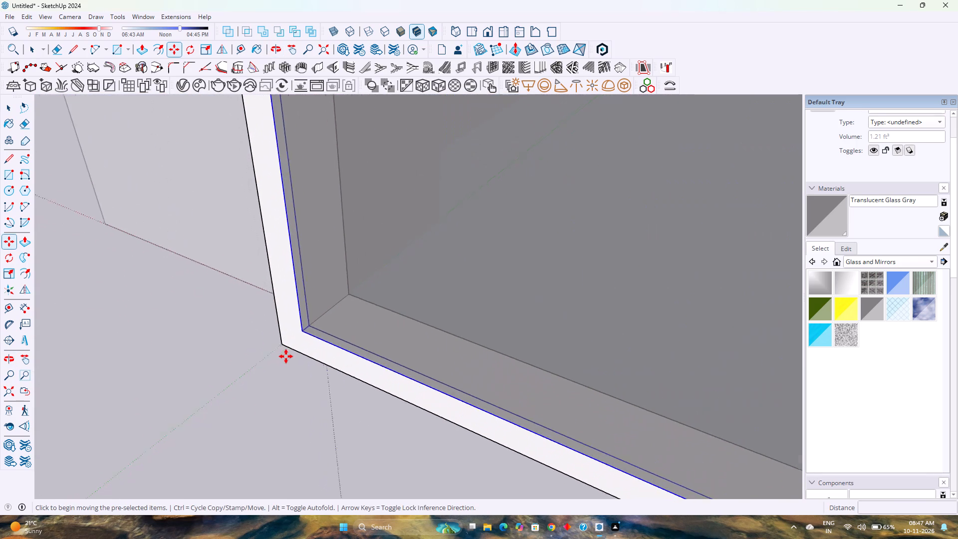
{"action": "scroll", "coordinate": [286, 356], "scroll_direction": "up", "scroll_amount": 2}
{"action": "left_click", "coordinate": [307, 323]}
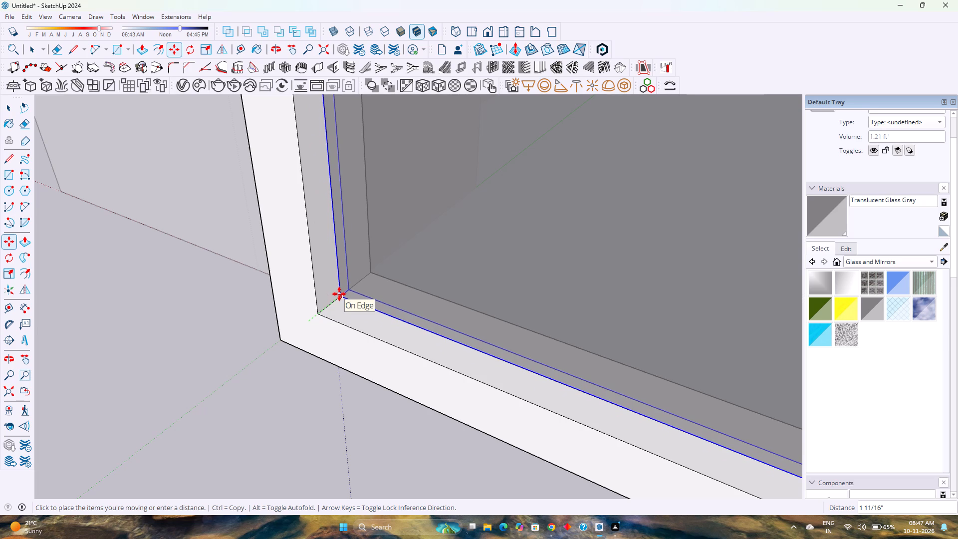
{"action": "scroll", "coordinate": [339, 294], "scroll_direction": "up", "scroll_amount": 11}
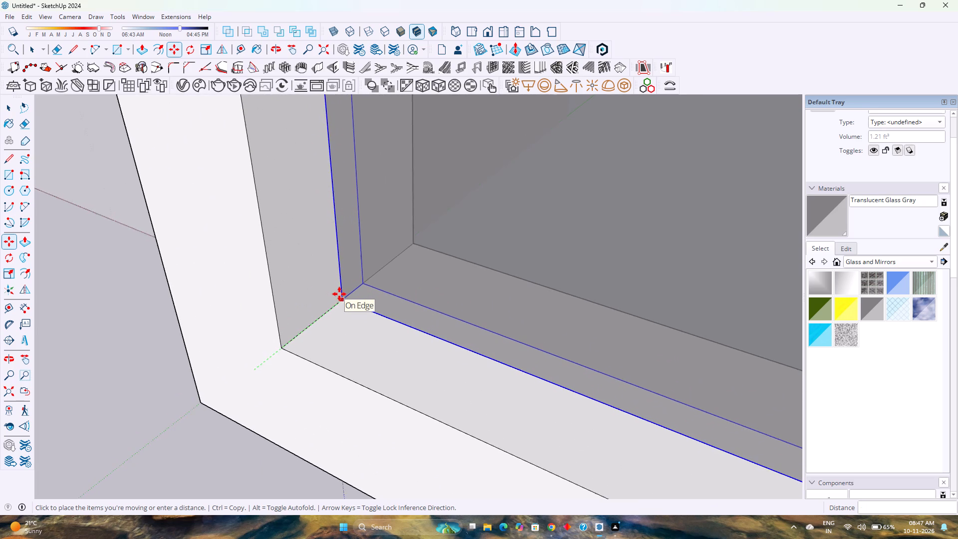
{"action": "scroll", "coordinate": [339, 294], "scroll_direction": "up", "scroll_amount": 1}
{"action": "middle_click_drag", "start_coordinate": [339, 296], "coordinate": [311, 360]}
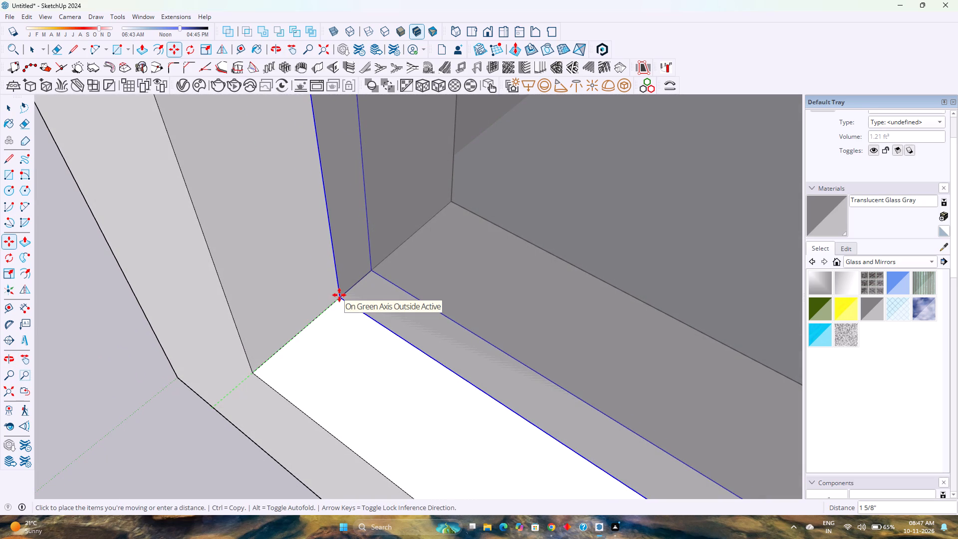
{"action": "left_click", "coordinate": [339, 295]}
{"action": "scroll", "coordinate": [399, 325], "scroll_direction": "down", "scroll_amount": 14}
{"action": "key", "text": "space"}
{"action": "scroll", "coordinate": [395, 320], "scroll_direction": "down", "scroll_amount": 2}
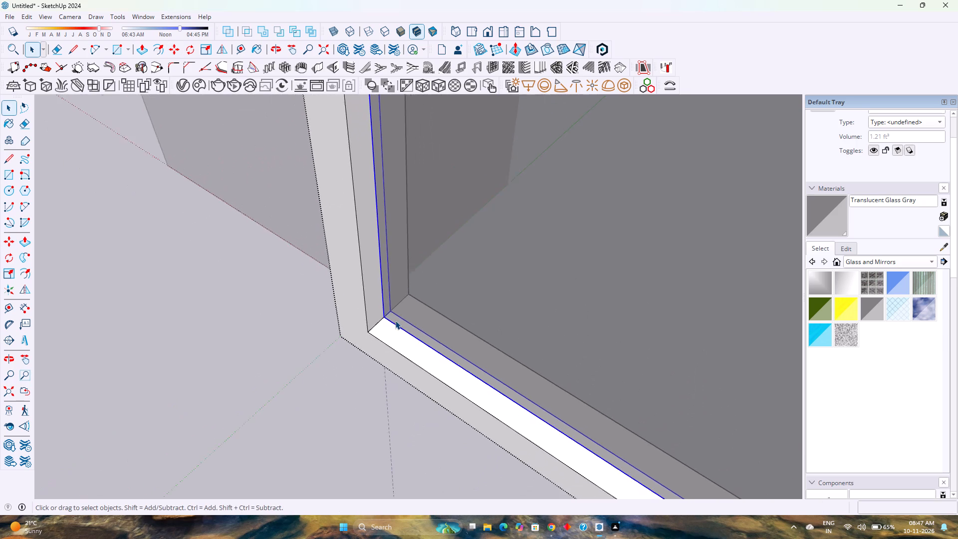
Edit the Translucent Glass Gray material to an opacity of 18 and a lightness of 85.
{"action": "scroll", "coordinate": [395, 320], "scroll_direction": "down", "scroll_amount": 20}
{"action": "middle_click_drag", "start_coordinate": [435, 295], "coordinate": [368, 395], "text": "shift"}
{"action": "middle_click_drag", "start_coordinate": [366, 385], "coordinate": [402, 359]}
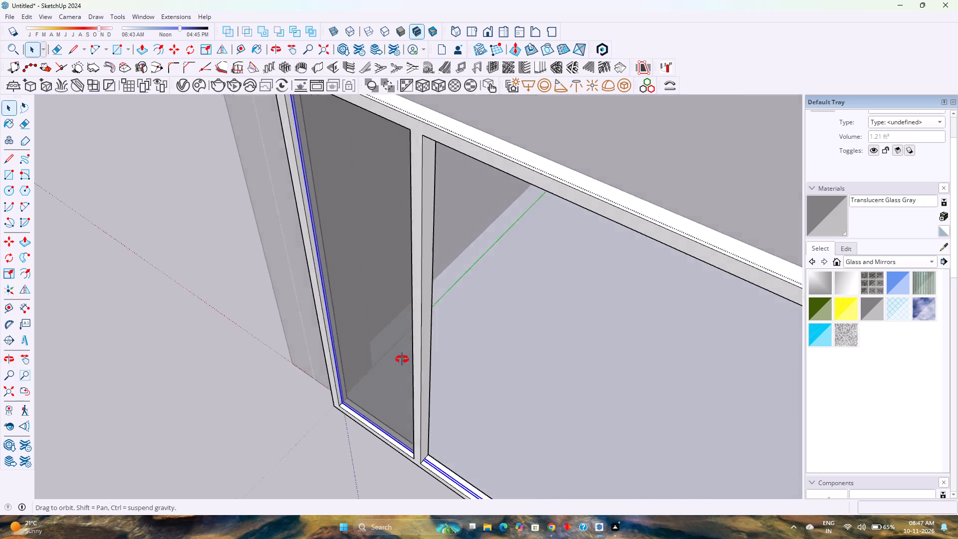
{"action": "middle_click_drag", "start_coordinate": [402, 359], "coordinate": [453, 316]}
{"action": "scroll", "coordinate": [453, 316], "scroll_direction": "down", "scroll_amount": 7}
{"action": "middle_click_drag", "start_coordinate": [465, 304], "coordinate": [416, 416], "text": "shift"}
{"action": "middle_click_drag", "start_coordinate": [405, 384], "coordinate": [474, 273]}
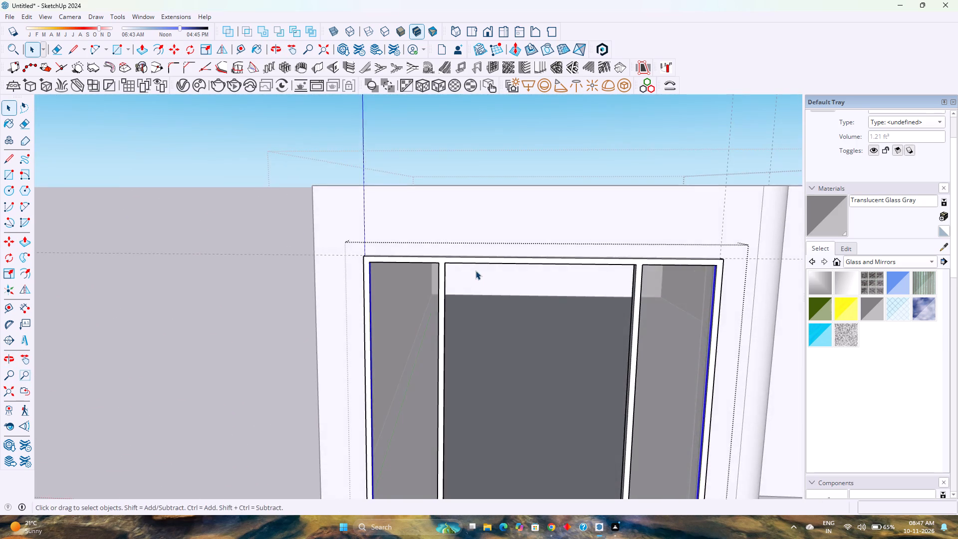
{"action": "scroll", "coordinate": [476, 275], "scroll_direction": "down", "scroll_amount": 1}
{"action": "middle_click_drag", "start_coordinate": [557, 346], "coordinate": [489, 315], "text": "shift"}
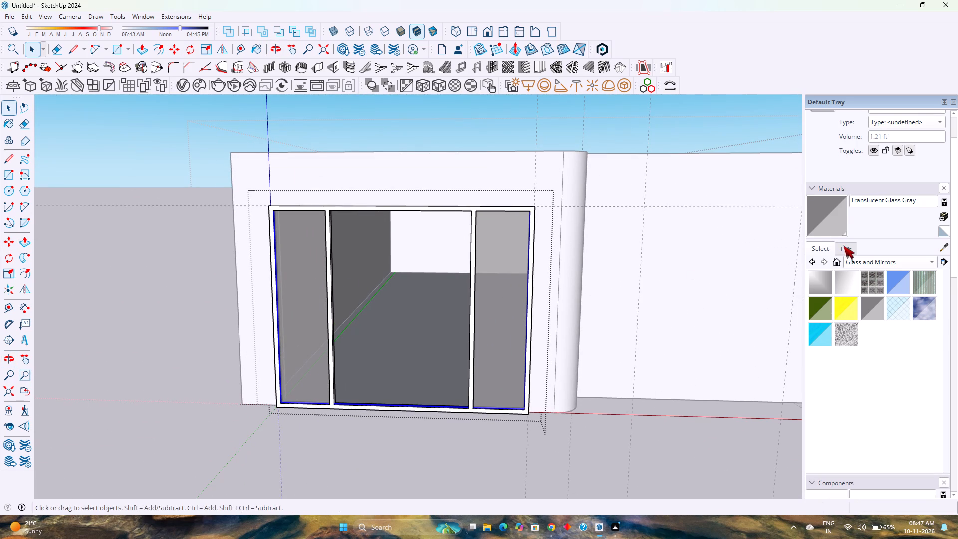
{"action": "left_click", "coordinate": [845, 247]}
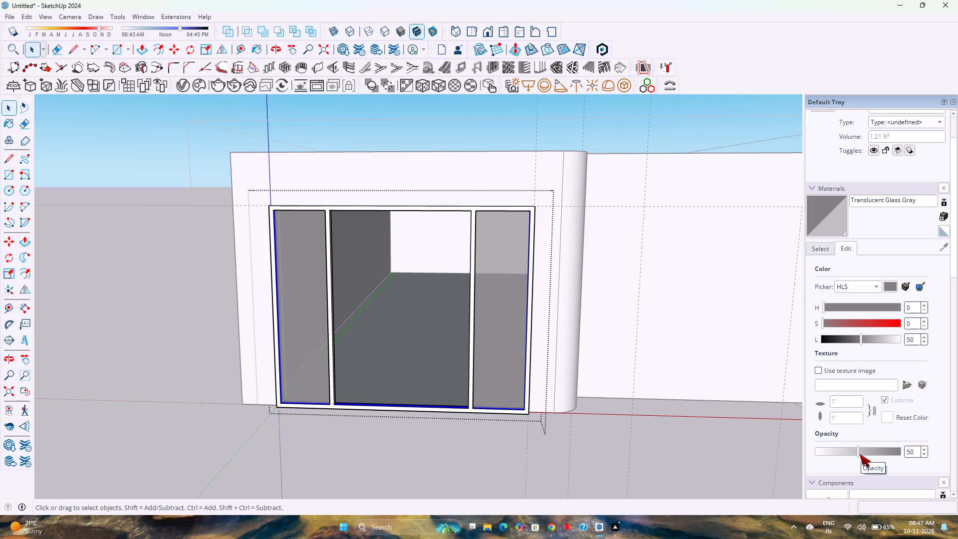
{"action": "left_click_drag", "start_coordinate": [860, 454], "coordinate": [906, 448]}
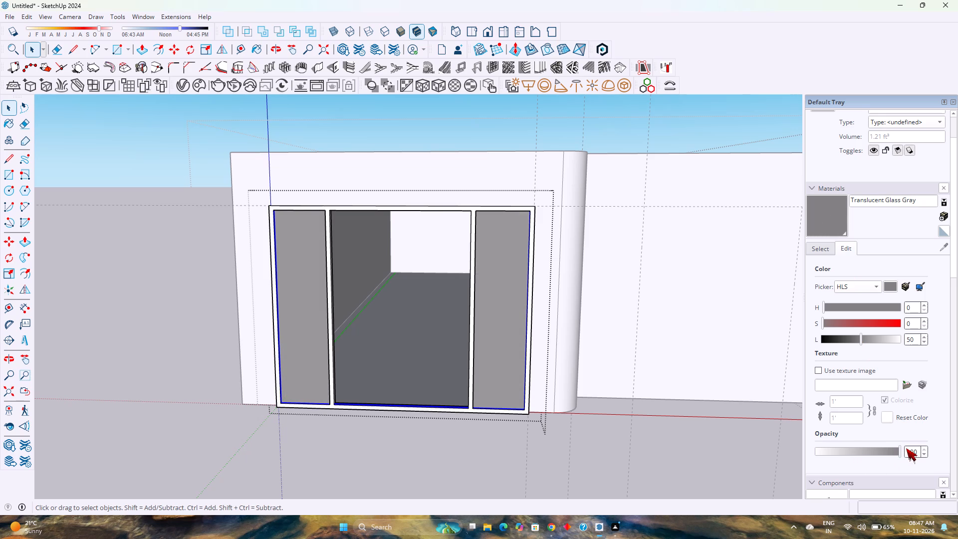
{"action": "left_click_drag", "start_coordinate": [906, 448], "coordinate": [832, 461]}
{"action": "left_click_drag", "start_coordinate": [863, 338], "coordinate": [878, 338]}
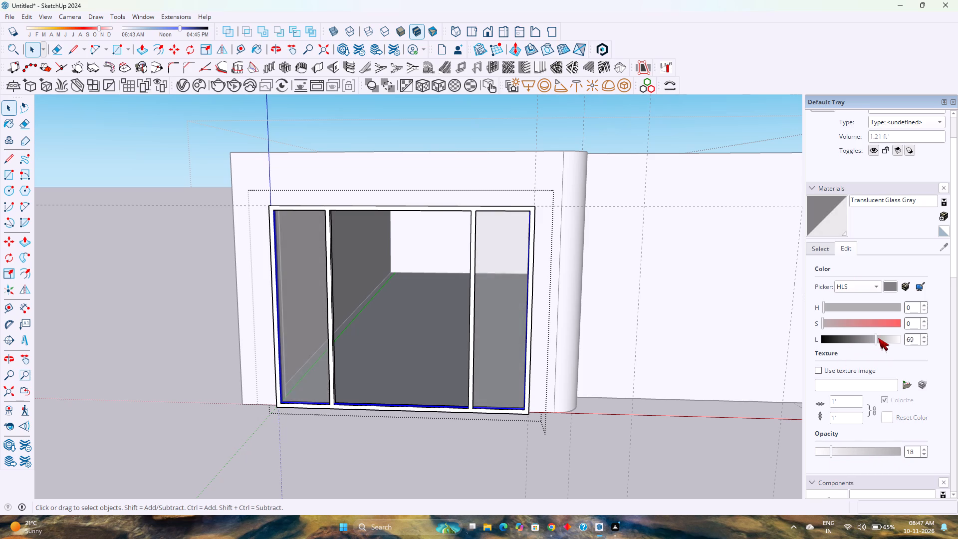
{"action": "left_click_drag", "start_coordinate": [878, 338], "coordinate": [887, 336]}
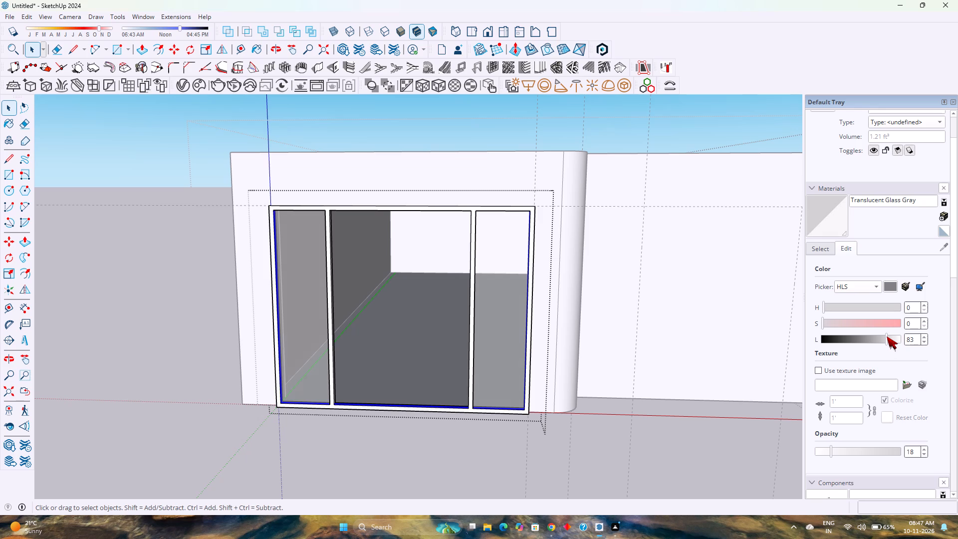
{"action": "left_click_drag", "start_coordinate": [887, 336], "coordinate": [888, 336]}
Open 3D Warehouse and search its models for Double Door.
{"action": "scroll", "coordinate": [316, 433], "scroll_direction": "down", "scroll_amount": 3}
{"action": "middle_click_drag", "start_coordinate": [349, 434], "coordinate": [247, 381]}
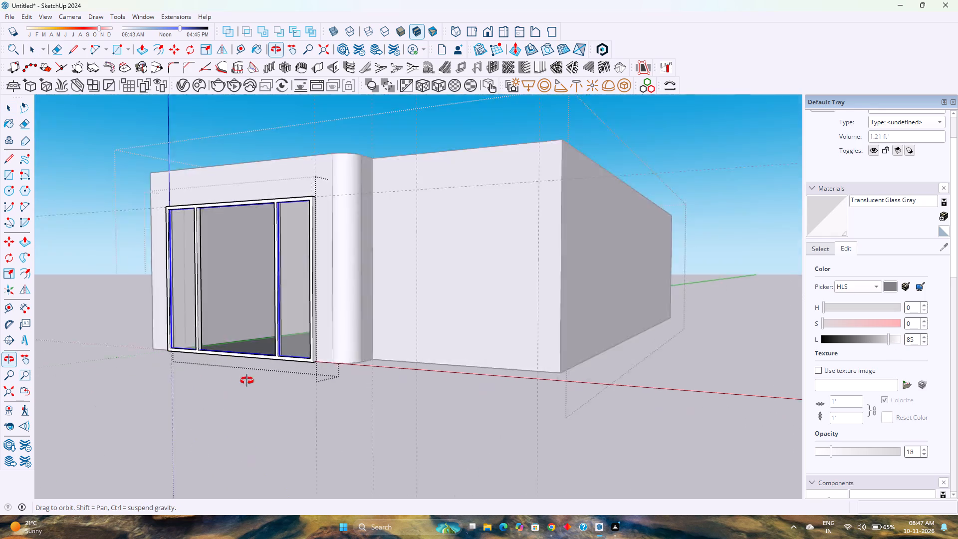
{"action": "middle_click_drag", "start_coordinate": [247, 381], "coordinate": [375, 416]}
{"action": "scroll", "coordinate": [410, 376], "scroll_direction": "up", "scroll_amount": 3}
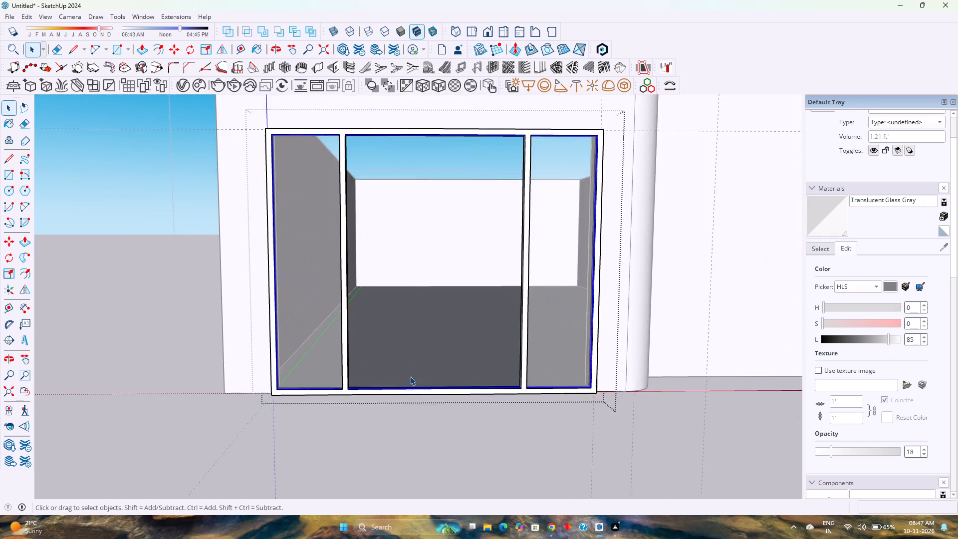
{"action": "scroll", "coordinate": [410, 376], "scroll_direction": "up", "scroll_amount": 3}
{"action": "middle_click_drag", "start_coordinate": [414, 374], "coordinate": [339, 453], "text": "shift"}
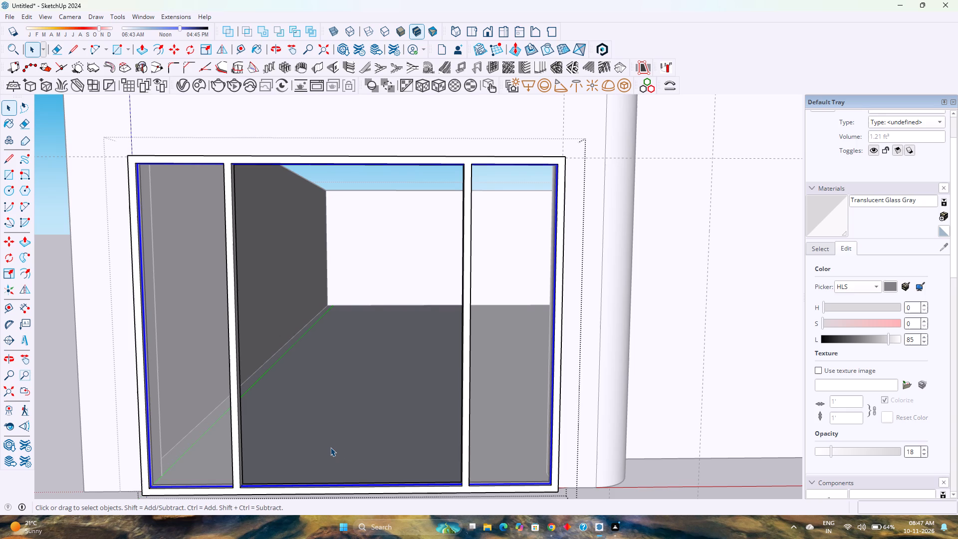
{"action": "scroll", "coordinate": [383, 360], "scroll_direction": "down", "scroll_amount": 1}
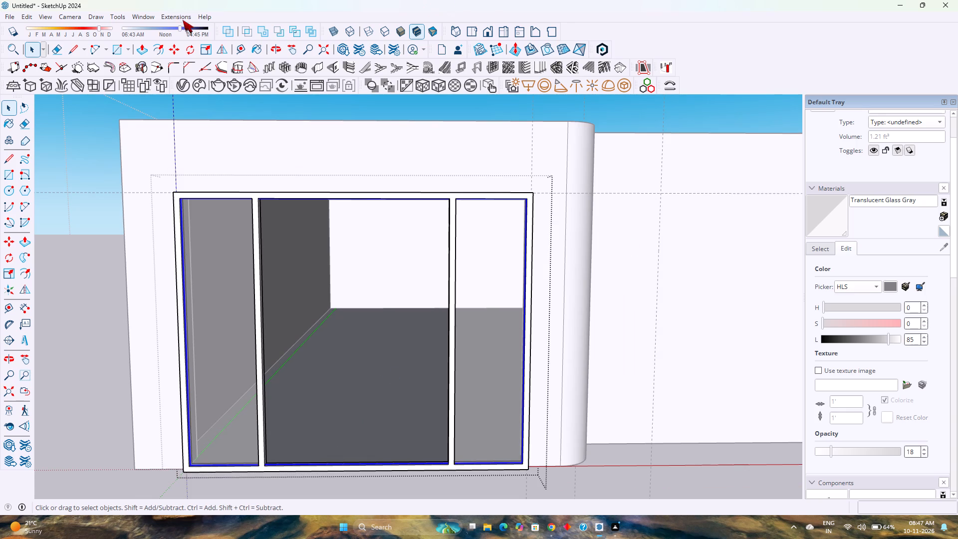
{"action": "left_click", "coordinate": [153, 18]}
{"action": "left_click", "coordinate": [216, 94]}
{"action": "scroll", "coordinate": [419, 397], "scroll_direction": "down", "scroll_amount": 4}
{"action": "scroll", "coordinate": [419, 397], "scroll_direction": "up", "scroll_amount": 3}
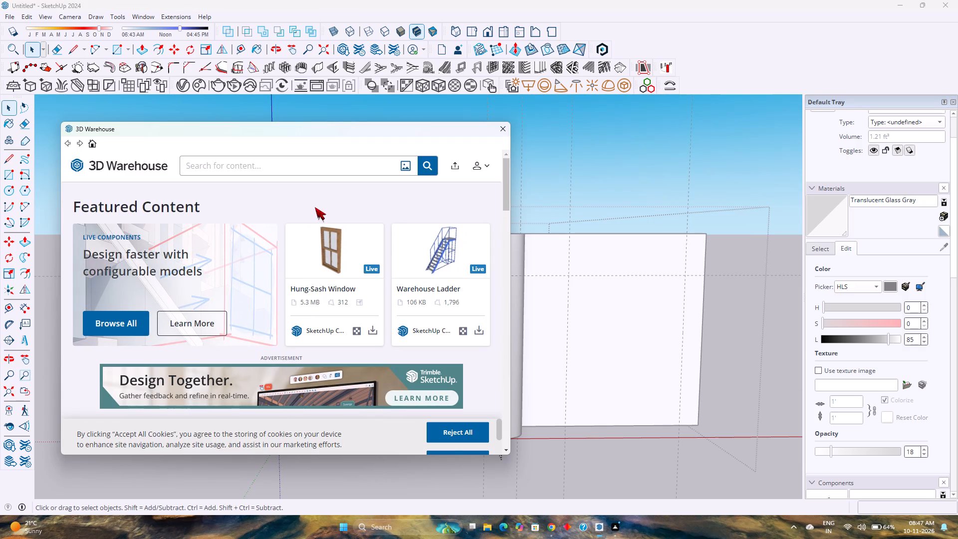
{"action": "left_click", "coordinate": [319, 170]}
{"action": "type", "text": "Douvle"}
{"action": "key", "text": "BackSpace"}
{"action": "key", "text": "BackSpace"}
{"action": "key", "text": "BackSpace"}
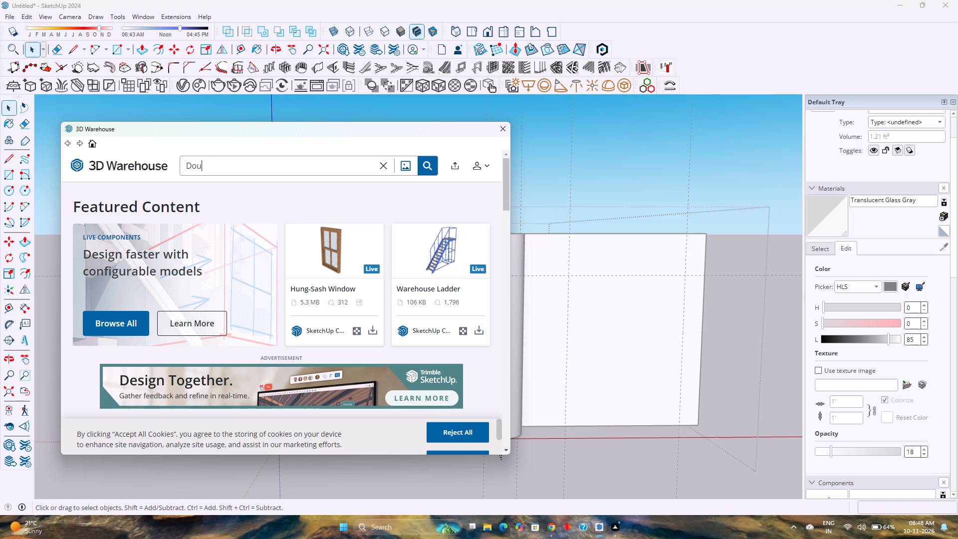
{"action": "type", "text": "ble Door"}
{"action": "key", "text": "Return"}
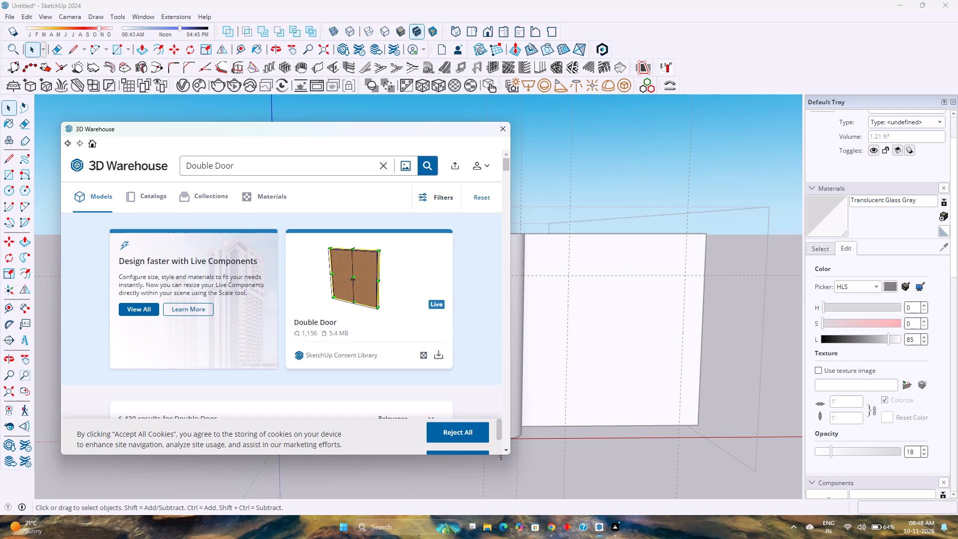
Browse the Double Door models for a door suited to the central opening between the glass side panels.
{"action": "scroll", "coordinate": [362, 373], "scroll_direction": "down", "scroll_amount": 3}
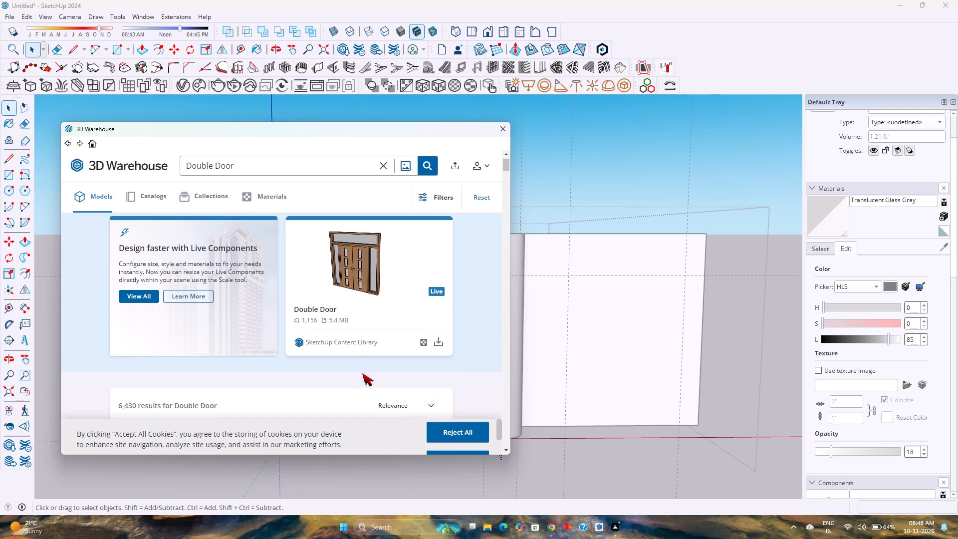
{"action": "scroll", "coordinate": [362, 373], "scroll_direction": "up", "scroll_amount": 2}
{"action": "scroll", "coordinate": [362, 373], "scroll_direction": "down", "scroll_amount": 3}
{"action": "scroll", "coordinate": [362, 373], "scroll_direction": "up", "scroll_amount": 2}
{"action": "scroll", "coordinate": [362, 373], "scroll_direction": "down", "scroll_amount": 2}
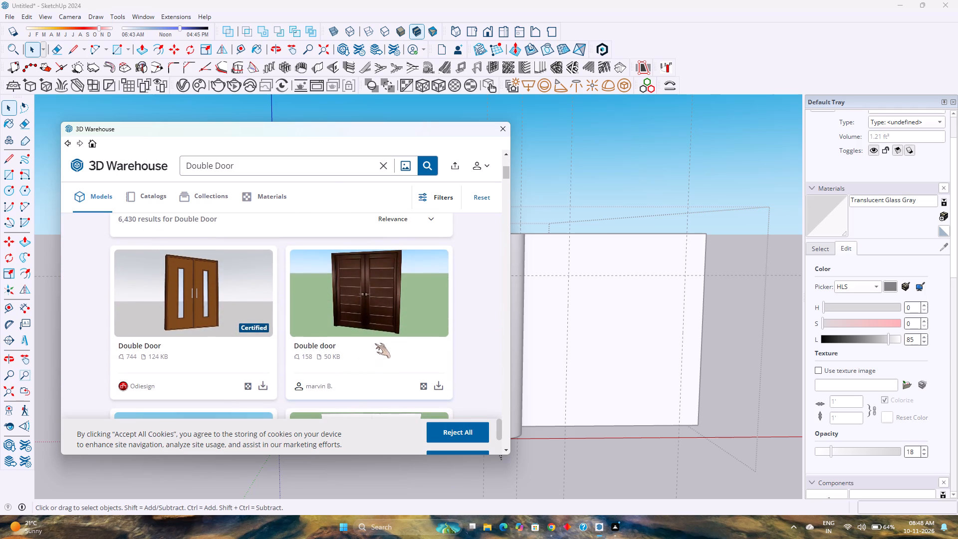
{"action": "scroll", "coordinate": [375, 343], "scroll_direction": "down", "scroll_amount": 3}
{"action": "scroll", "coordinate": [375, 343], "scroll_direction": "up", "scroll_amount": 3}
{"action": "scroll", "coordinate": [375, 343], "scroll_direction": "down", "scroll_amount": 3}
{"action": "scroll", "coordinate": [375, 343], "scroll_direction": "up", "scroll_amount": 2}
{"action": "scroll", "coordinate": [375, 343], "scroll_direction": "down", "scroll_amount": 5}
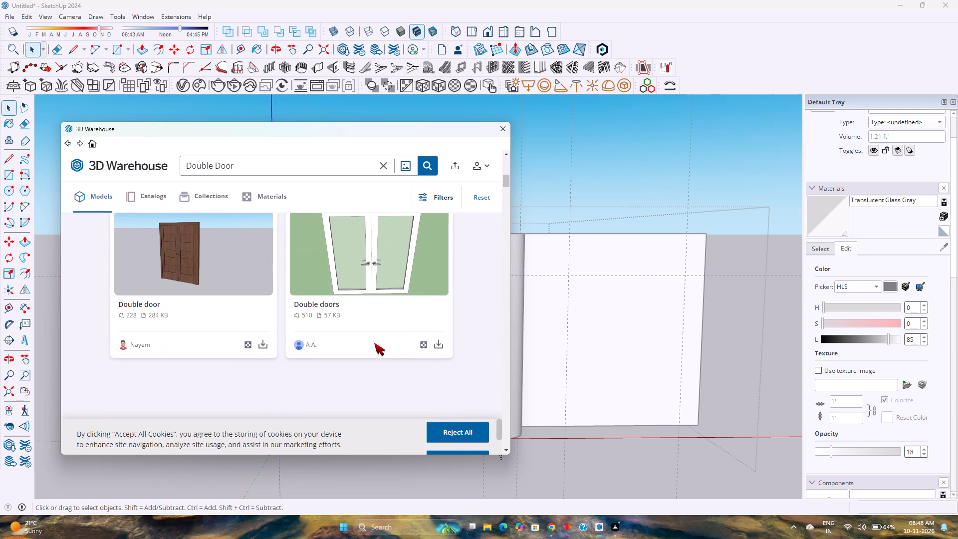
{"action": "scroll", "coordinate": [374, 343], "scroll_direction": "down", "scroll_amount": 7}
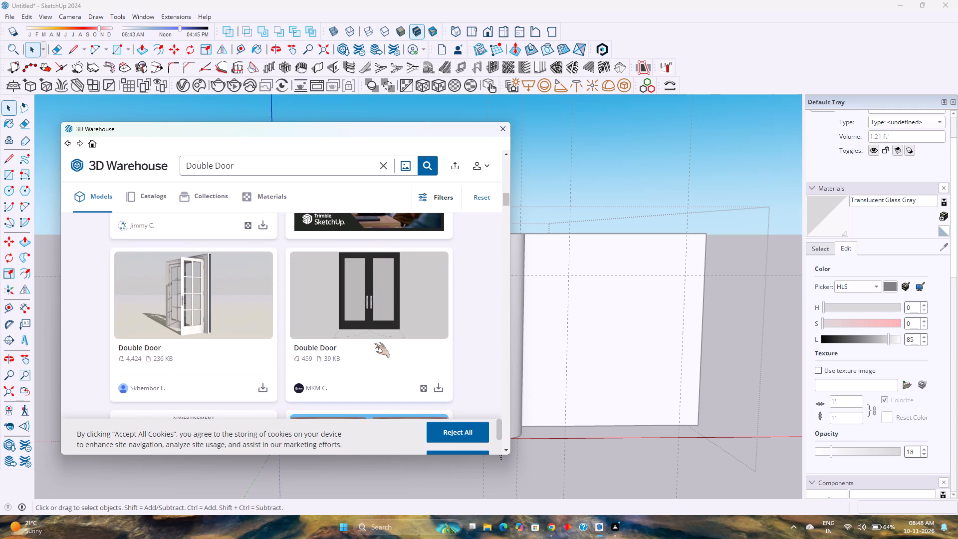
{"action": "scroll", "coordinate": [246, 347], "scroll_direction": "down", "scroll_amount": 3}
{"action": "scroll", "coordinate": [246, 347], "scroll_direction": "up", "scroll_amount": 2}
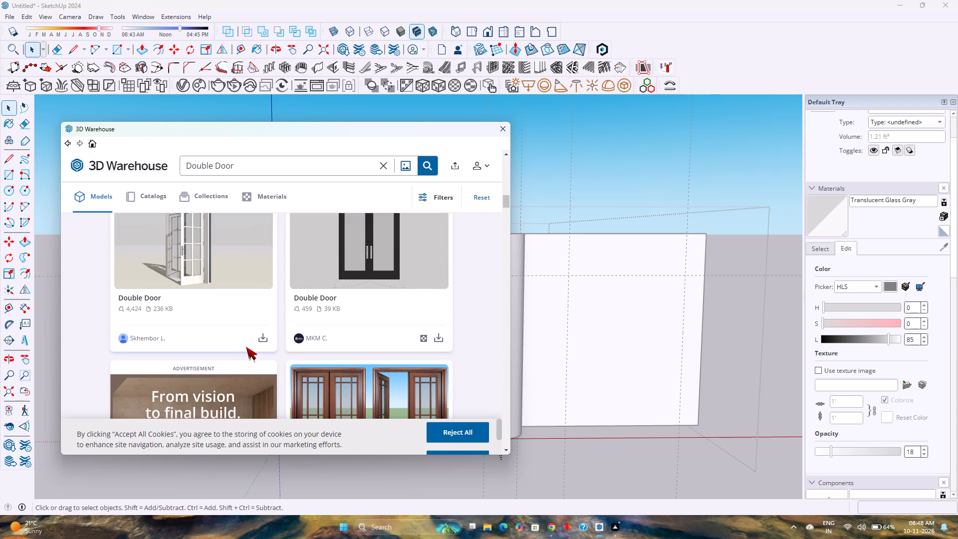
{"action": "scroll", "coordinate": [246, 347], "scroll_direction": "up", "scroll_amount": 2}
{"action": "scroll", "coordinate": [246, 347], "scroll_direction": "down", "scroll_amount": 4}
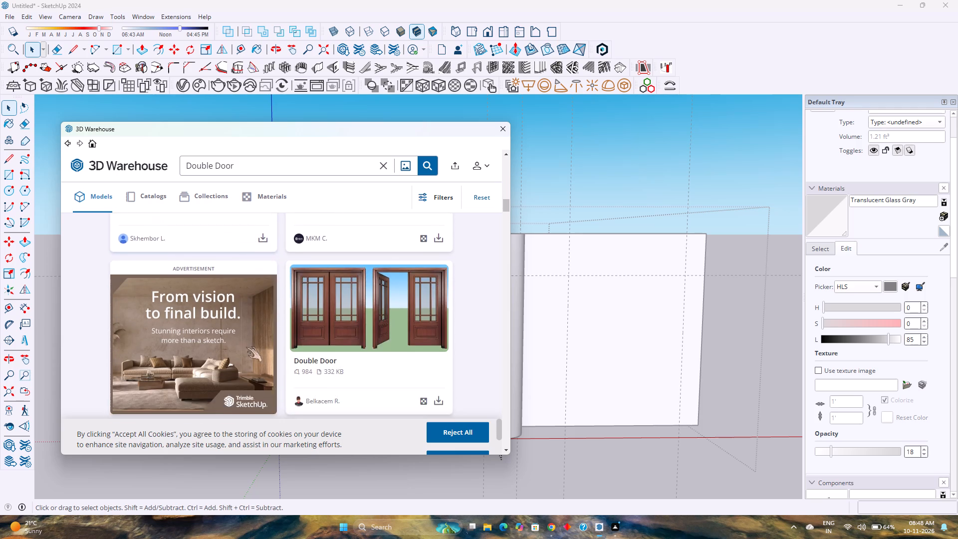
{"action": "scroll", "coordinate": [246, 347], "scroll_direction": "down", "scroll_amount": 4}
{"action": "scroll", "coordinate": [249, 347], "scroll_direction": "up", "scroll_amount": 2}
{"action": "scroll", "coordinate": [249, 346], "scroll_direction": "down", "scroll_amount": 3}
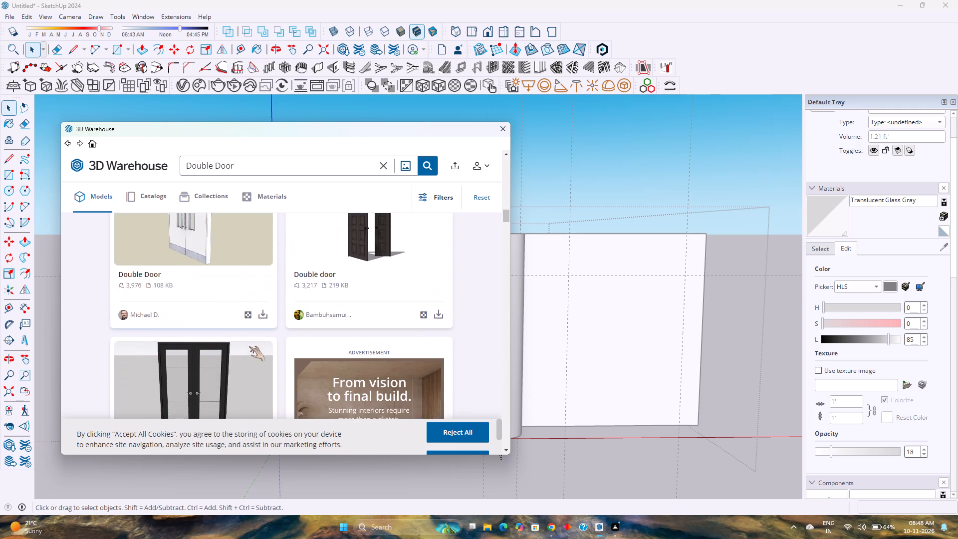
{"action": "scroll", "coordinate": [249, 346], "scroll_direction": "down", "scroll_amount": 5}
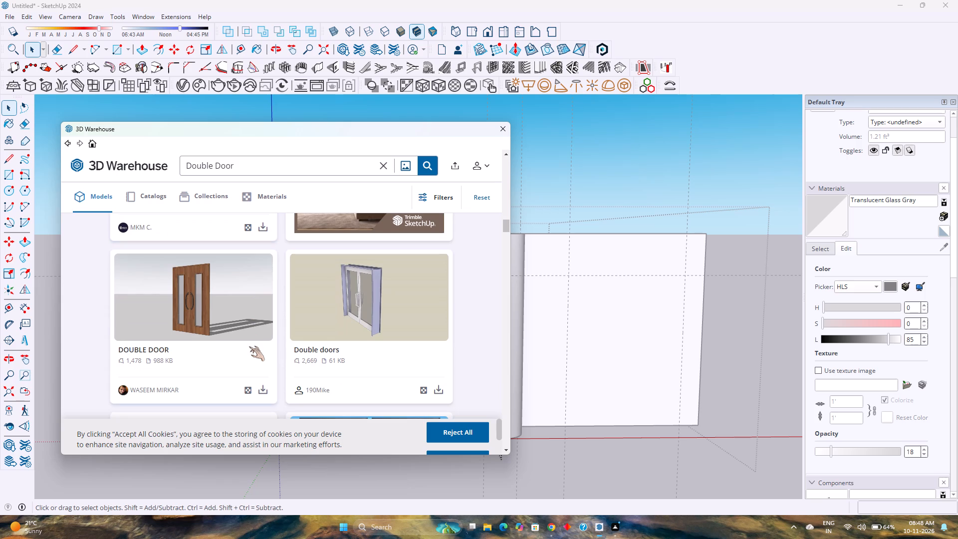
{"action": "scroll", "coordinate": [249, 346], "scroll_direction": "down", "scroll_amount": 7}
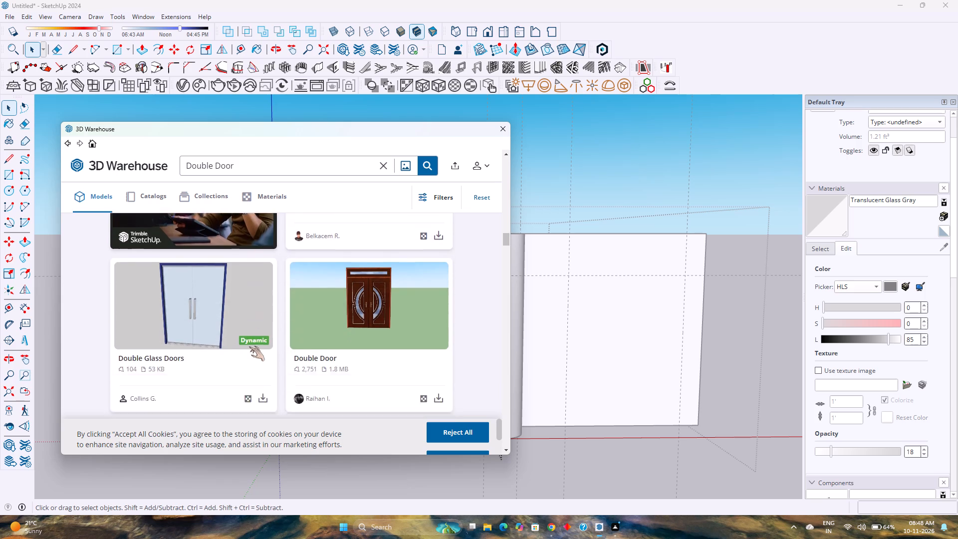
{"action": "scroll", "coordinate": [249, 346], "scroll_direction": "down", "scroll_amount": 6}
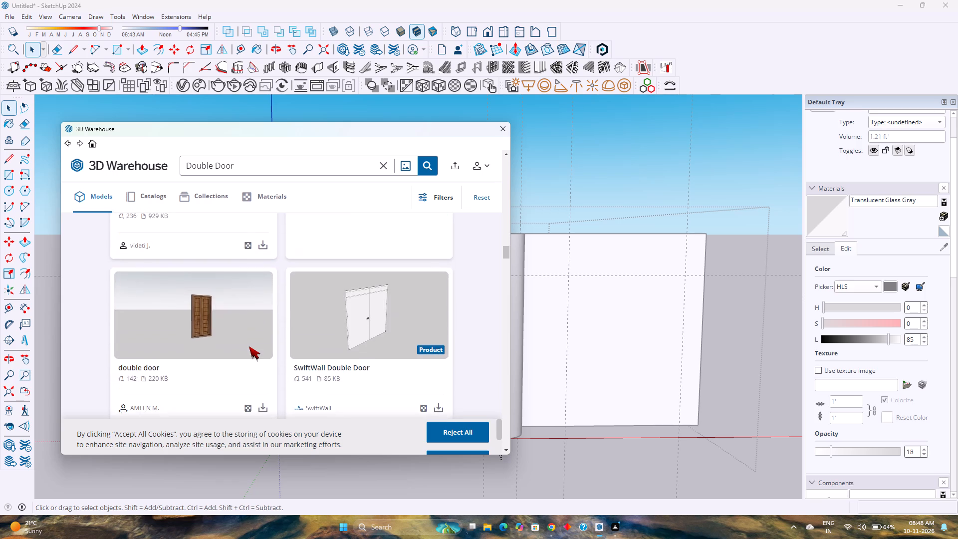
{"action": "scroll", "coordinate": [249, 346], "scroll_direction": "down", "scroll_amount": 6}
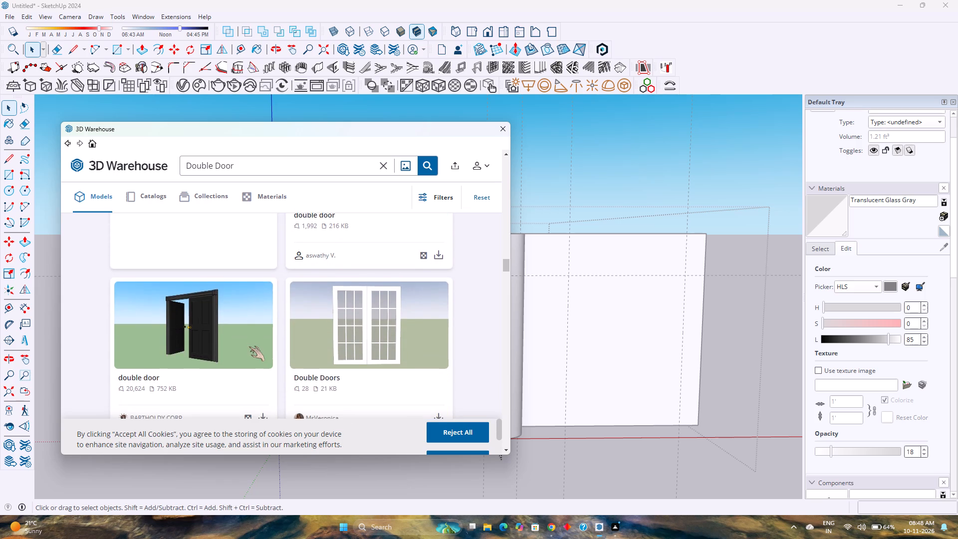
{"action": "scroll", "coordinate": [249, 346], "scroll_direction": "down", "scroll_amount": 7}
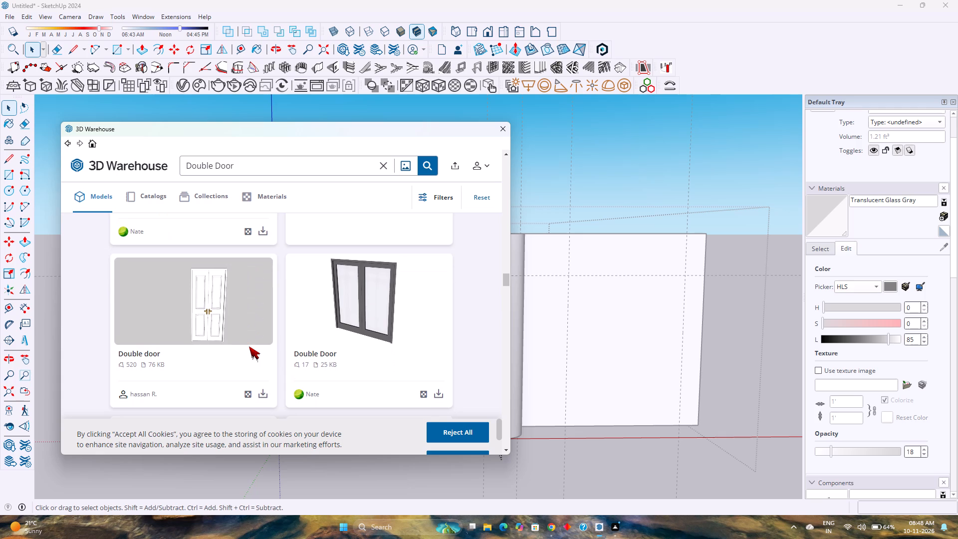
{"action": "scroll", "coordinate": [249, 346], "scroll_direction": "down", "scroll_amount": 5}
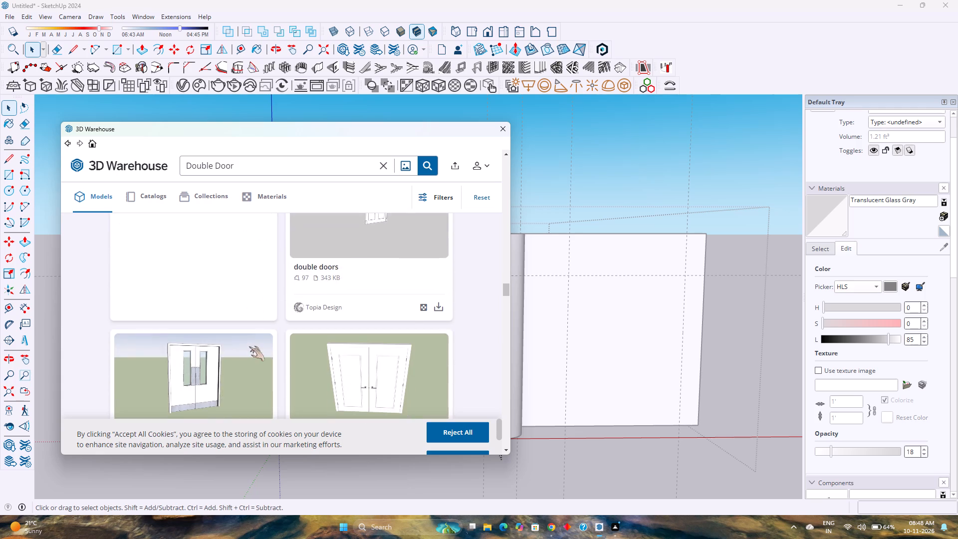
{"action": "scroll", "coordinate": [249, 346], "scroll_direction": "down", "scroll_amount": 7}
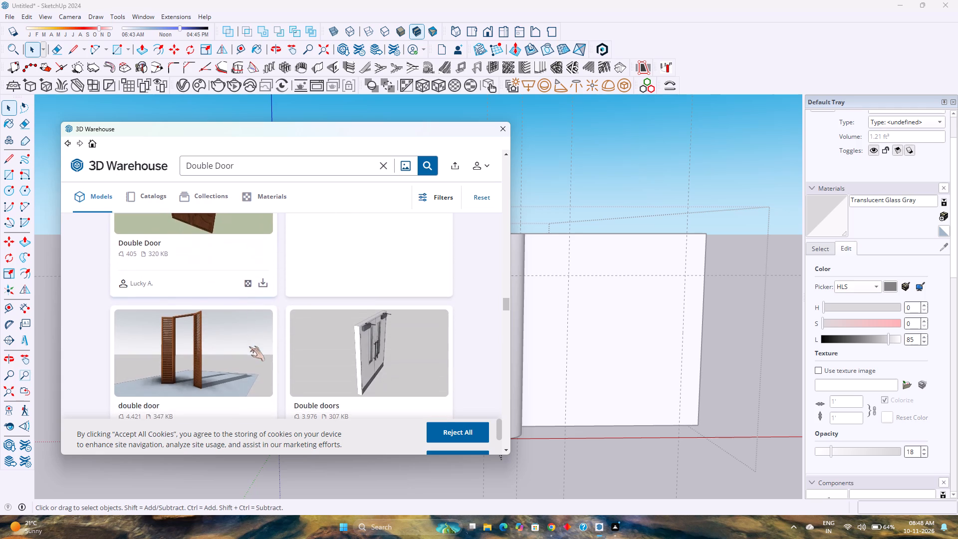
{"action": "scroll", "coordinate": [249, 346], "scroll_direction": "down", "scroll_amount": 2}
{"action": "scroll", "coordinate": [249, 346], "scroll_direction": "up", "scroll_amount": 1}
{"action": "scroll", "coordinate": [249, 346], "scroll_direction": "down", "scroll_amount": 4}
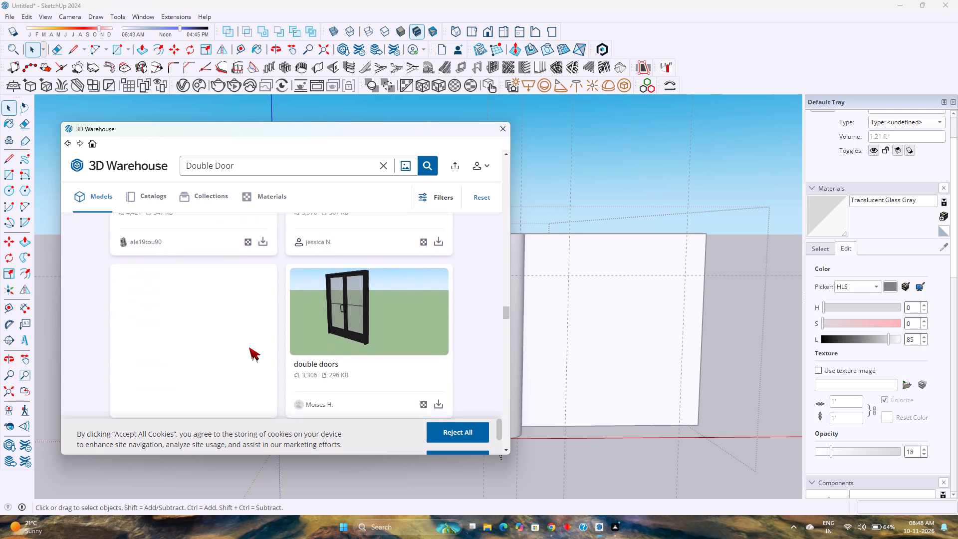
{"action": "scroll", "coordinate": [249, 347], "scroll_direction": "down", "scroll_amount": 4}
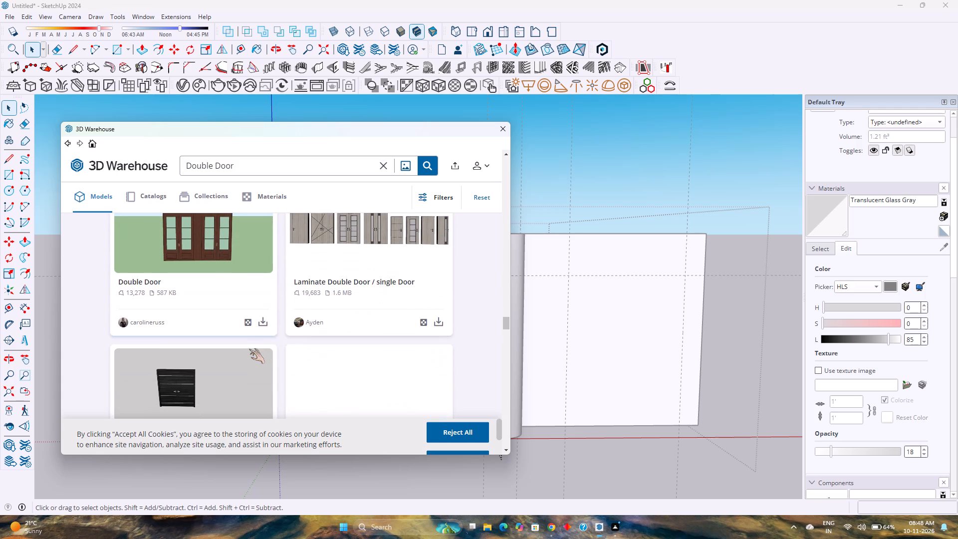
{"action": "scroll", "coordinate": [249, 349], "scroll_direction": "down", "scroll_amount": 2}
{"action": "scroll", "coordinate": [249, 349], "scroll_direction": "up", "scroll_amount": 3}
{"action": "scroll", "coordinate": [249, 349], "scroll_direction": "down", "scroll_amount": 3}
{"action": "scroll", "coordinate": [249, 349], "scroll_direction": "up", "scroll_amount": 3}
{"action": "scroll", "coordinate": [249, 349], "scroll_direction": "down", "scroll_amount": 2}
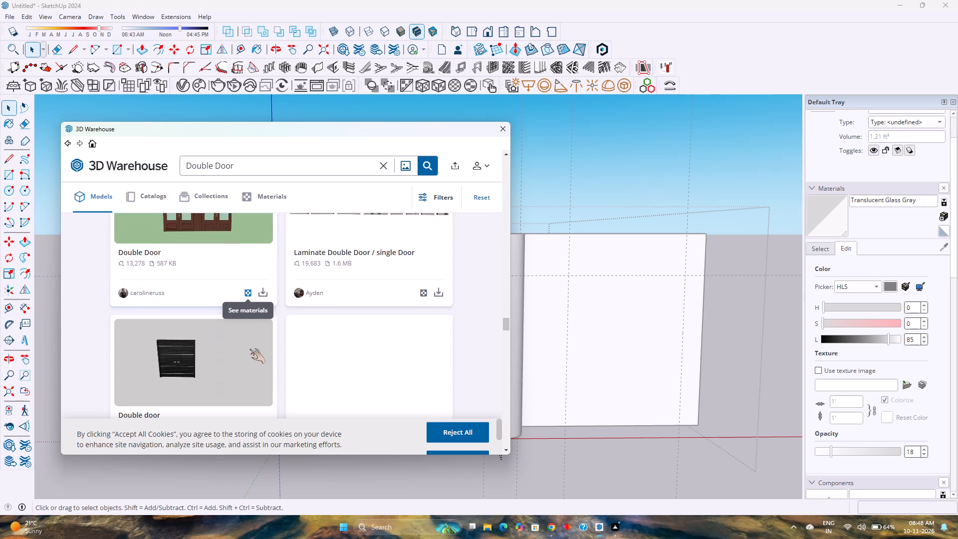
{"action": "scroll", "coordinate": [249, 349], "scroll_direction": "up", "scroll_amount": 1}
{"action": "scroll", "coordinate": [249, 349], "scroll_direction": "down", "scroll_amount": 2}
{"action": "scroll", "coordinate": [249, 349], "scroll_direction": "up", "scroll_amount": 2}
{"action": "scroll", "coordinate": [249, 349], "scroll_direction": "down", "scroll_amount": 2}
{"action": "scroll", "coordinate": [249, 349], "scroll_direction": "up", "scroll_amount": 2}
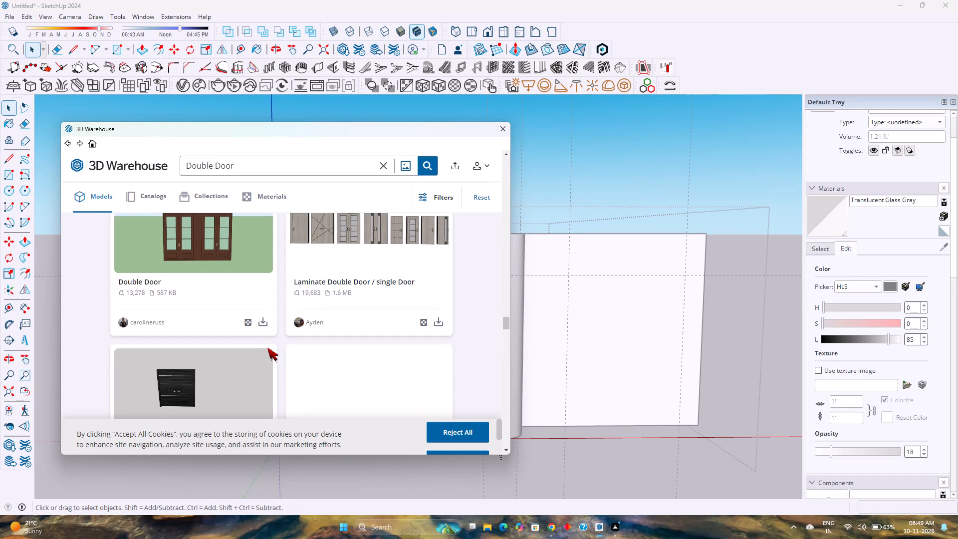
{"action": "scroll", "coordinate": [270, 348], "scroll_direction": "down", "scroll_amount": 2}
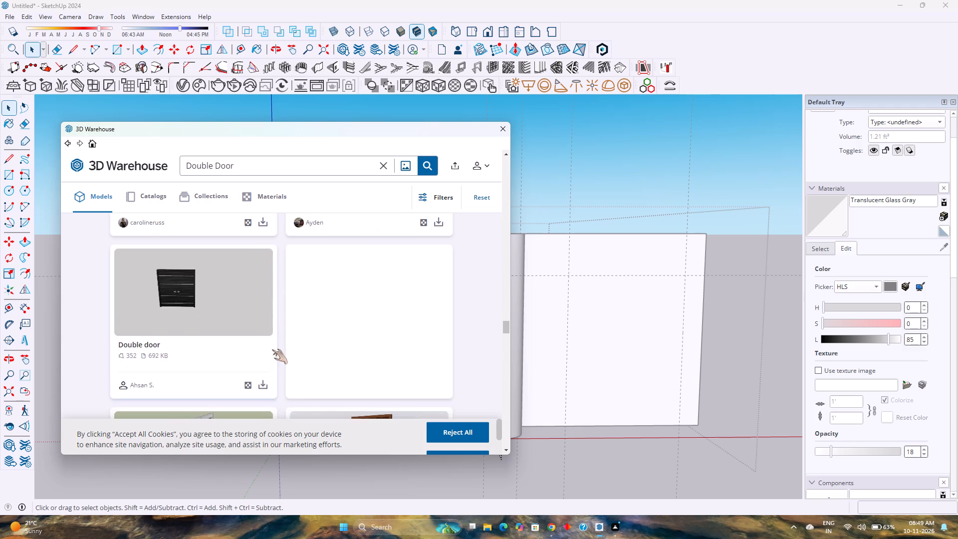
{"action": "scroll", "coordinate": [272, 349], "scroll_direction": "down", "scroll_amount": 3}
{"action": "scroll", "coordinate": [272, 349], "scroll_direction": "up", "scroll_amount": 1}
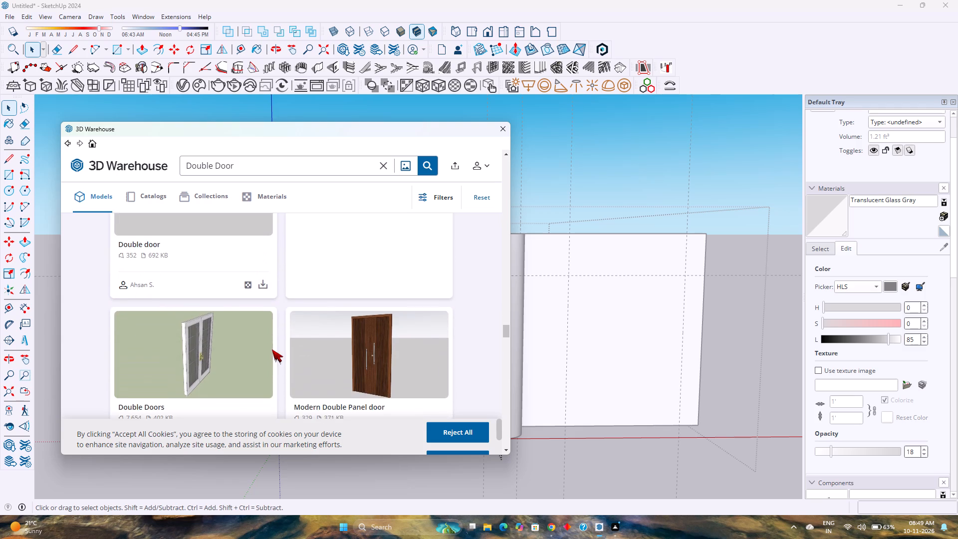
Request the download of the white glazed Double Doors model and dismiss the Image Search and subscription offers.
{"action": "scroll", "coordinate": [272, 349], "scroll_direction": "down", "scroll_amount": 2}
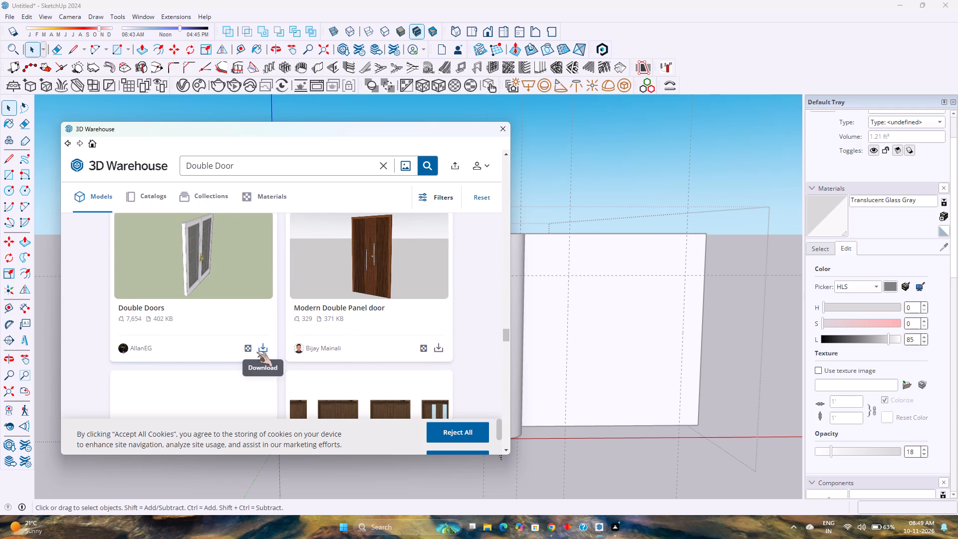
{"action": "left_click", "coordinate": [256, 352]}
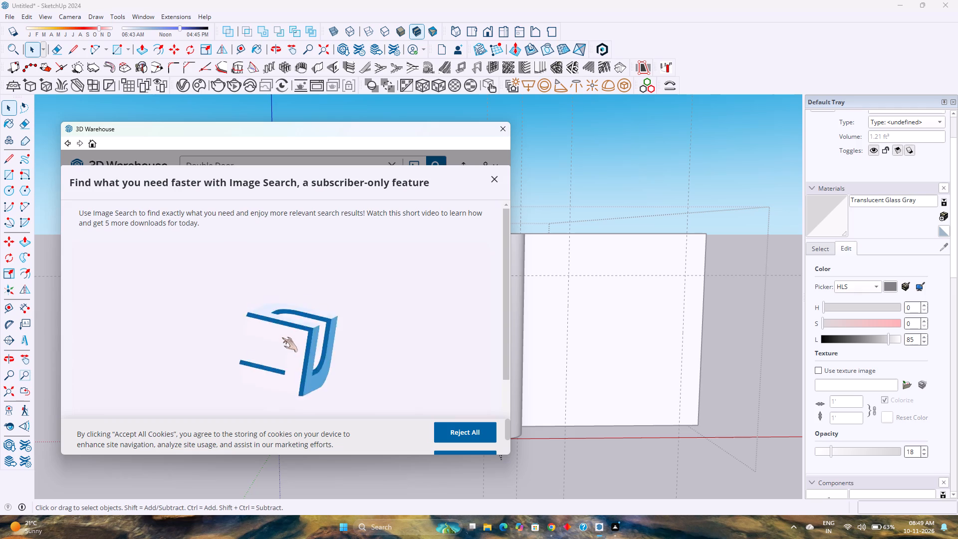
{"action": "scroll", "coordinate": [358, 334], "scroll_direction": "down", "scroll_amount": 3}
{"action": "scroll", "coordinate": [358, 334], "scroll_direction": "up", "scroll_amount": 3}
{"action": "scroll", "coordinate": [358, 334], "scroll_direction": "down", "scroll_amount": 1}
{"action": "scroll", "coordinate": [357, 334], "scroll_direction": "up", "scroll_amount": 2}
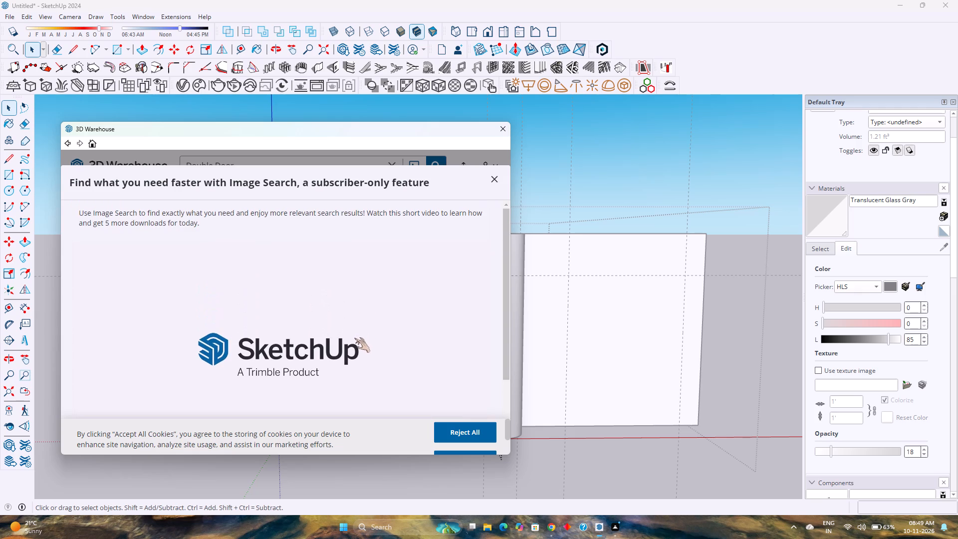
{"action": "scroll", "coordinate": [354, 338], "scroll_direction": "down", "scroll_amount": 2}
{"action": "scroll", "coordinate": [354, 338], "scroll_direction": "up", "scroll_amount": 2}
{"action": "scroll", "coordinate": [354, 338], "scroll_direction": "down", "scroll_amount": 1}
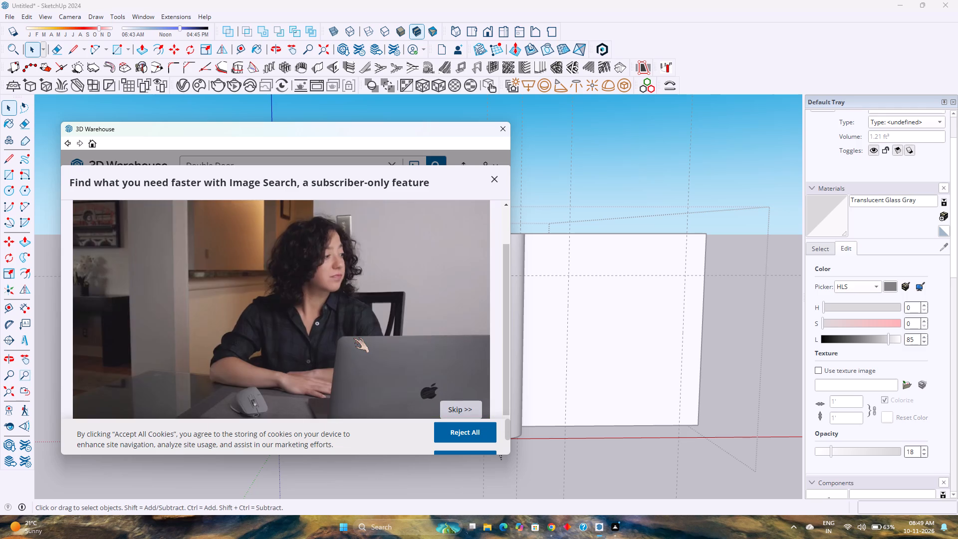
{"action": "left_click", "coordinate": [456, 403]}
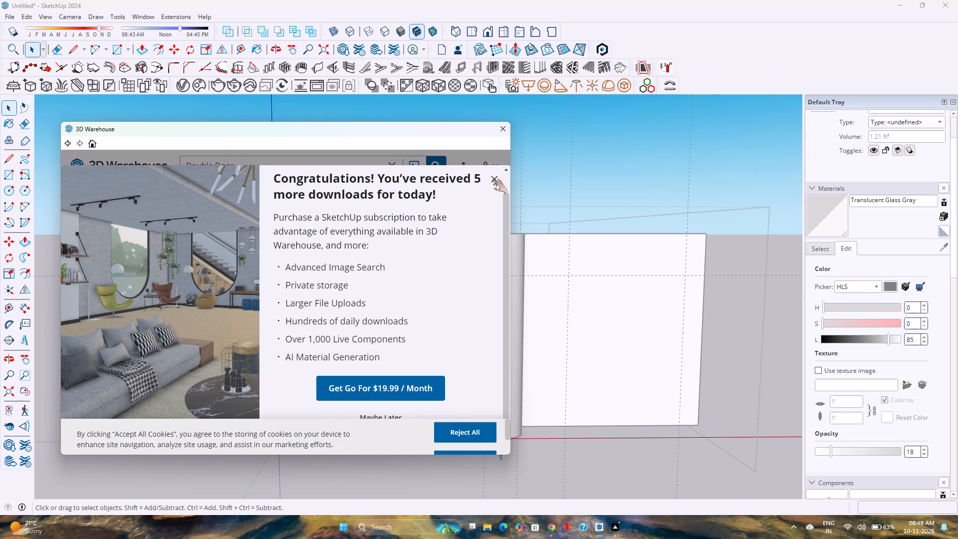
{"action": "left_click", "coordinate": [492, 180]}
Download the white glazed Double Doors model from the search results directly into the open SketchUp model.
{"action": "scroll", "coordinate": [251, 317], "scroll_direction": "down", "scroll_amount": 2}
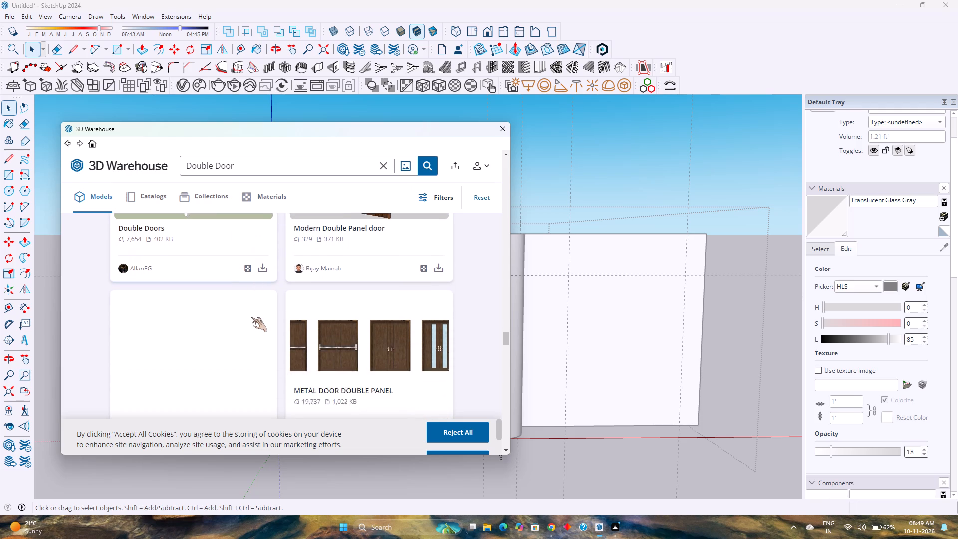
{"action": "scroll", "coordinate": [251, 317], "scroll_direction": "up", "scroll_amount": 2}
{"action": "scroll", "coordinate": [251, 317], "scroll_direction": "down", "scroll_amount": 3}
{"action": "scroll", "coordinate": [252, 319], "scroll_direction": "up", "scroll_amount": 3}
{"action": "scroll", "coordinate": [252, 319], "scroll_direction": "down", "scroll_amount": 3}
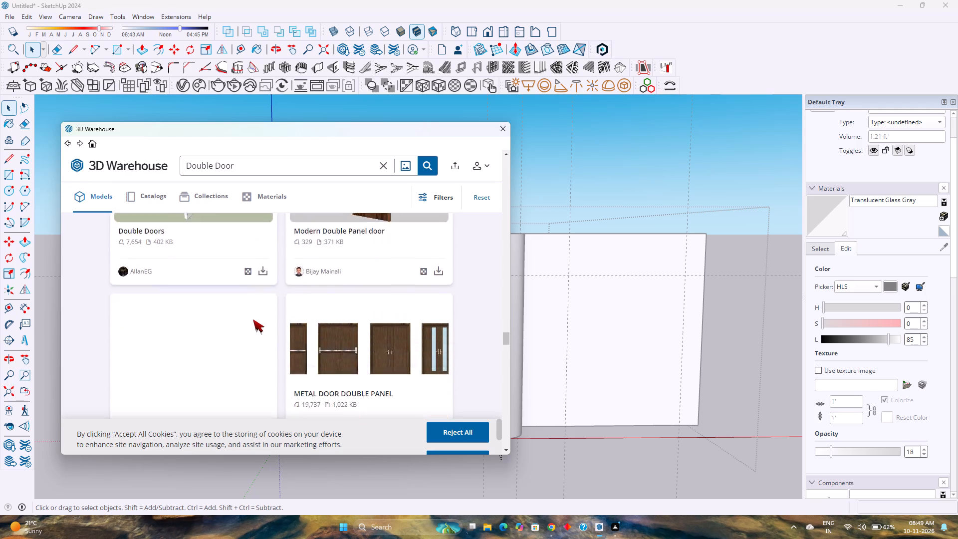
{"action": "scroll", "coordinate": [253, 319], "scroll_direction": "down", "scroll_amount": 3}
{"action": "scroll", "coordinate": [258, 320], "scroll_direction": "up", "scroll_amount": 6}
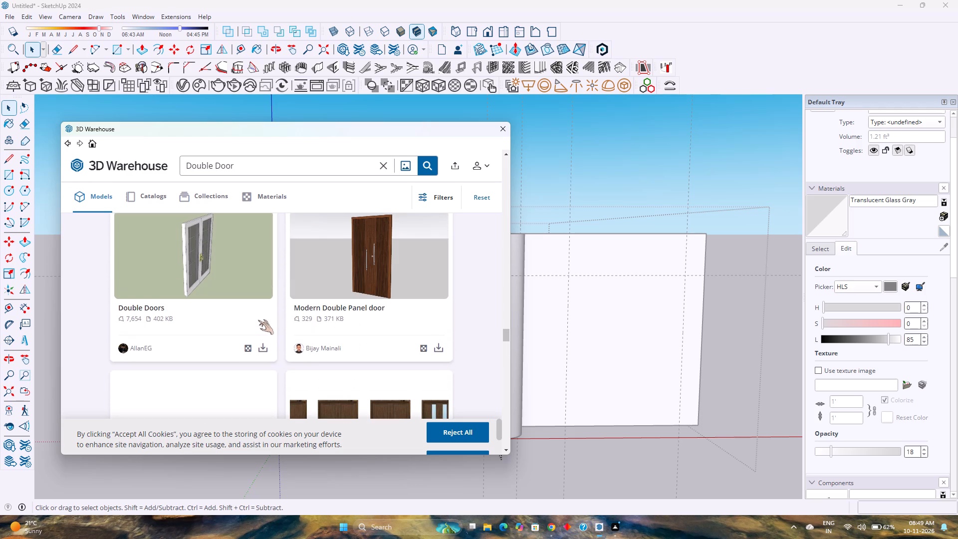
{"action": "left_click", "coordinate": [261, 346]}
{"action": "left_click", "coordinate": [262, 300]}
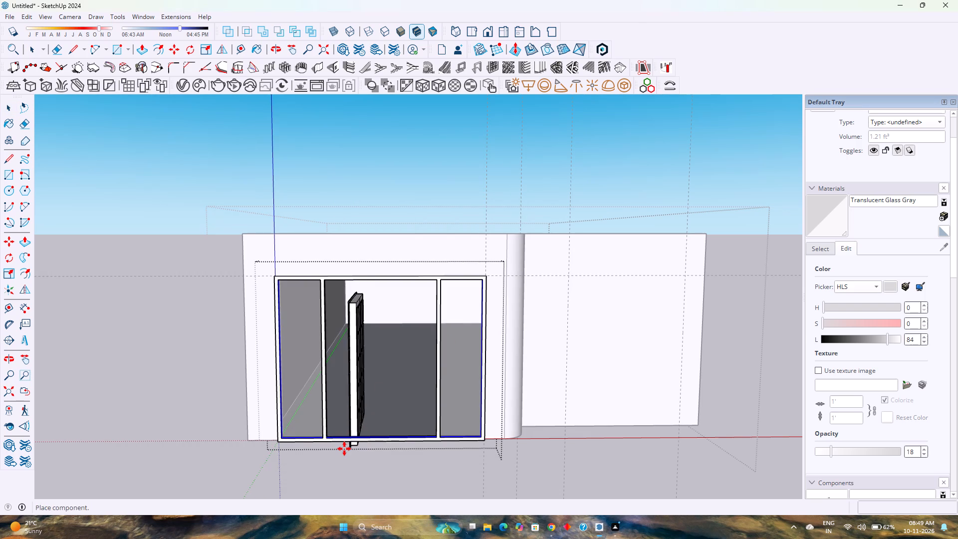
Place the double door component outside the room, beside the framed entrance unit.
{"action": "scroll", "coordinate": [342, 450], "scroll_direction": "down", "scroll_amount": 1}
{"action": "scroll", "coordinate": [342, 450], "scroll_direction": "up", "scroll_amount": 1}
{"action": "scroll", "coordinate": [342, 450], "scroll_direction": "down", "scroll_amount": 3}
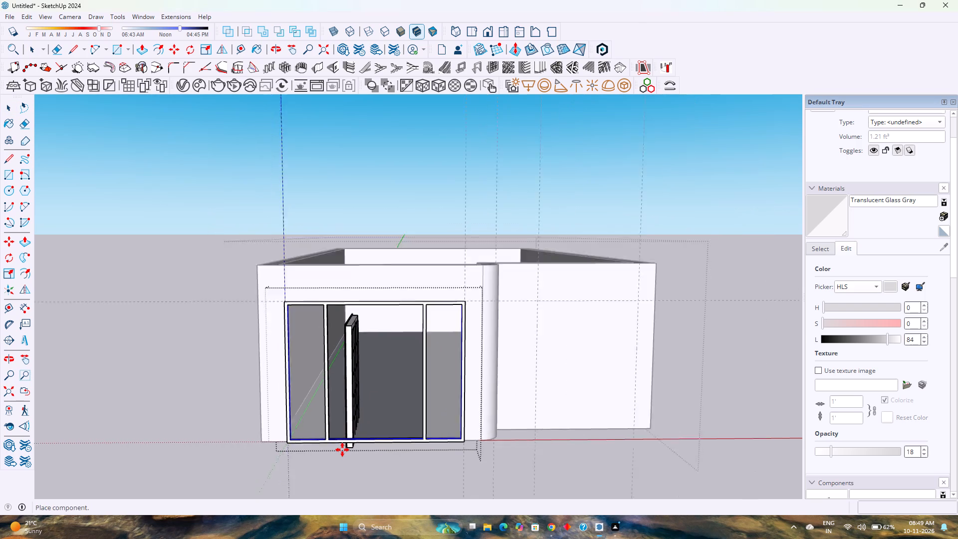
{"action": "scroll", "coordinate": [342, 450], "scroll_direction": "up", "scroll_amount": 3}
{"action": "scroll", "coordinate": [342, 448], "scroll_direction": "down", "scroll_amount": 2}
{"action": "scroll", "coordinate": [342, 448], "scroll_direction": "up", "scroll_amount": 2}
{"action": "scroll", "coordinate": [342, 448], "scroll_direction": "down", "scroll_amount": 3}
{"action": "scroll", "coordinate": [343, 435], "scroll_direction": "up", "scroll_amount": 10}
{"action": "middle_click_drag", "start_coordinate": [337, 443], "coordinate": [335, 444]}
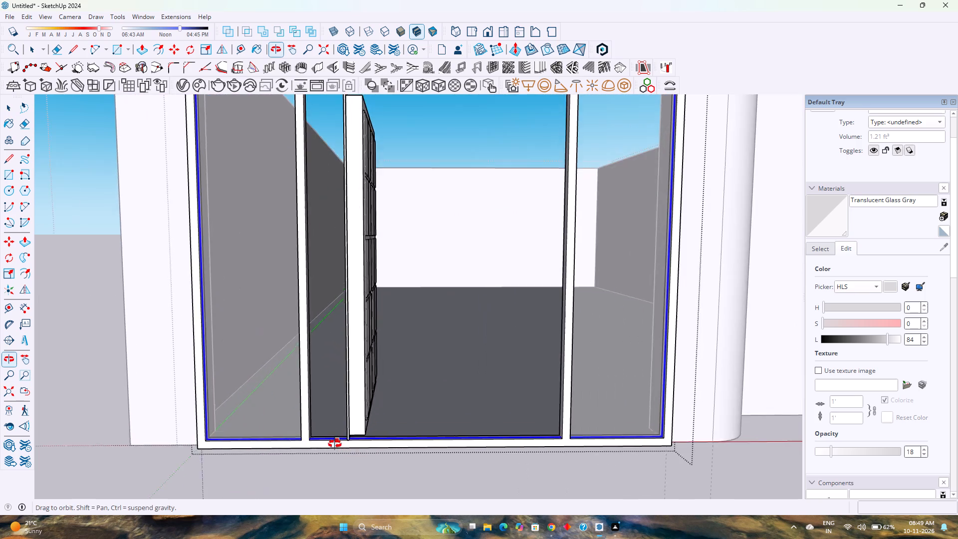
{"action": "middle_click_drag", "start_coordinate": [335, 444], "coordinate": [114, 477]}
{"action": "scroll", "coordinate": [358, 399], "scroll_direction": "up", "scroll_amount": 2}
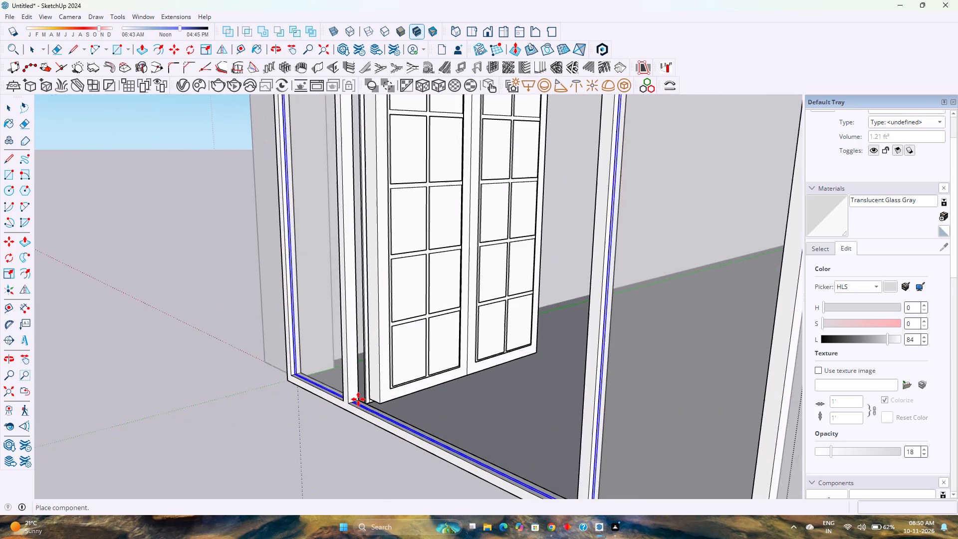
{"action": "scroll", "coordinate": [358, 399], "scroll_direction": "up", "scroll_amount": 3}
{"action": "middle_click_drag", "start_coordinate": [359, 399], "coordinate": [443, 447]}
{"action": "scroll", "coordinate": [443, 447], "scroll_direction": "down", "scroll_amount": 5}
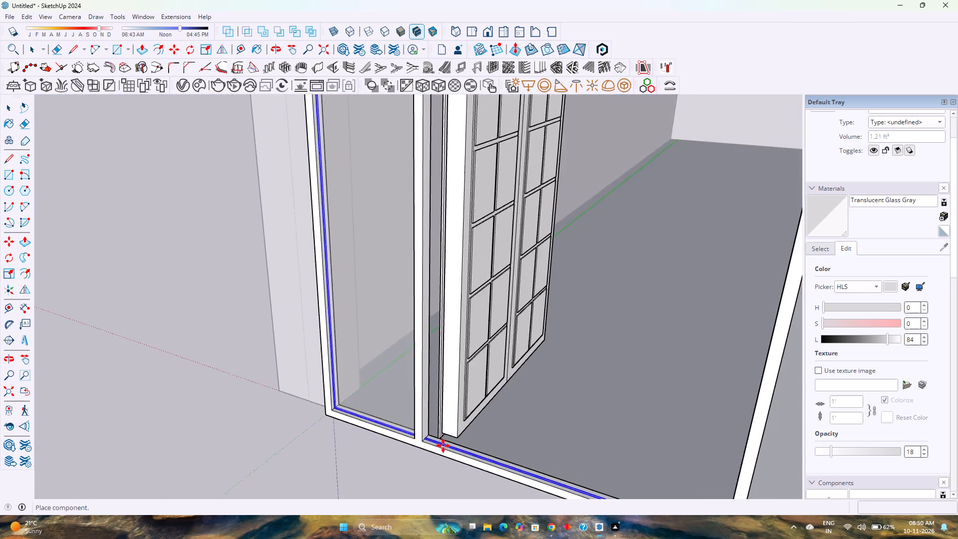
{"action": "scroll", "coordinate": [443, 446], "scroll_direction": "down", "scroll_amount": 2}
{"action": "left_click", "coordinate": [181, 461]}
Examine the placed double door's front face, glazing bars and handles in relation to the entrance frame.
{"action": "middle_click_drag", "start_coordinate": [222, 433], "coordinate": [492, 408]}
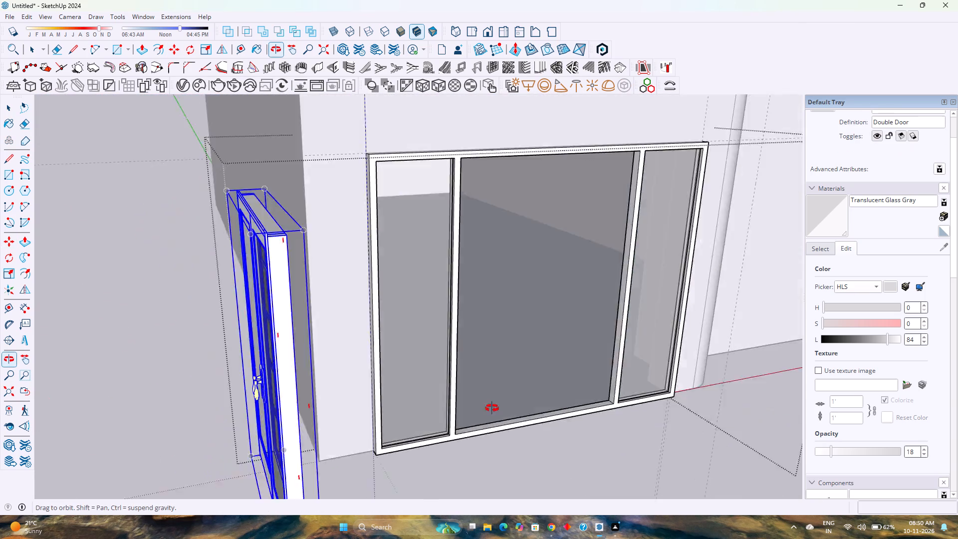
{"action": "middle_click_drag", "start_coordinate": [492, 408], "coordinate": [111, 411]}
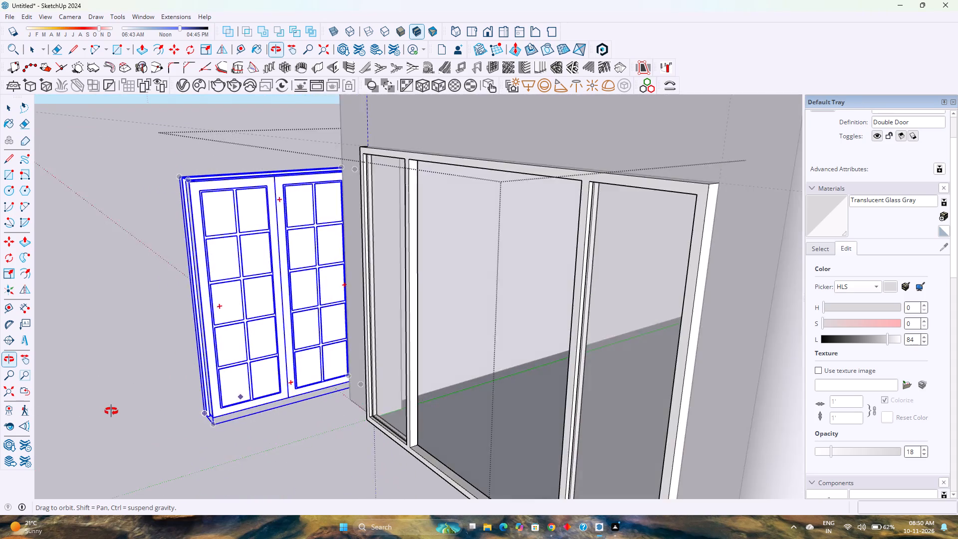
{"action": "middle_click_drag", "start_coordinate": [111, 411], "coordinate": [599, 402]}
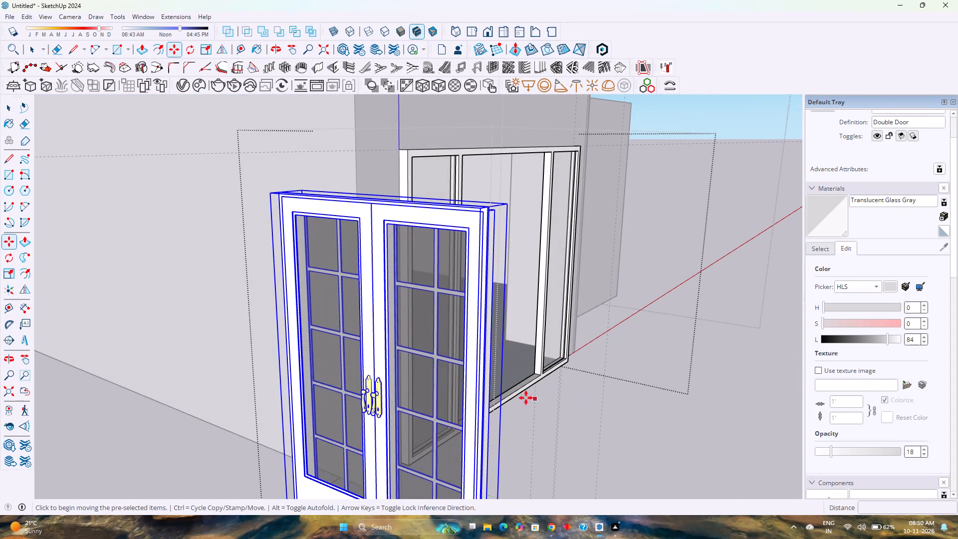
{"action": "scroll", "coordinate": [515, 387], "scroll_direction": "down", "scroll_amount": 2}
{"action": "scroll", "coordinate": [455, 393], "scroll_direction": "up", "scroll_amount": 3}
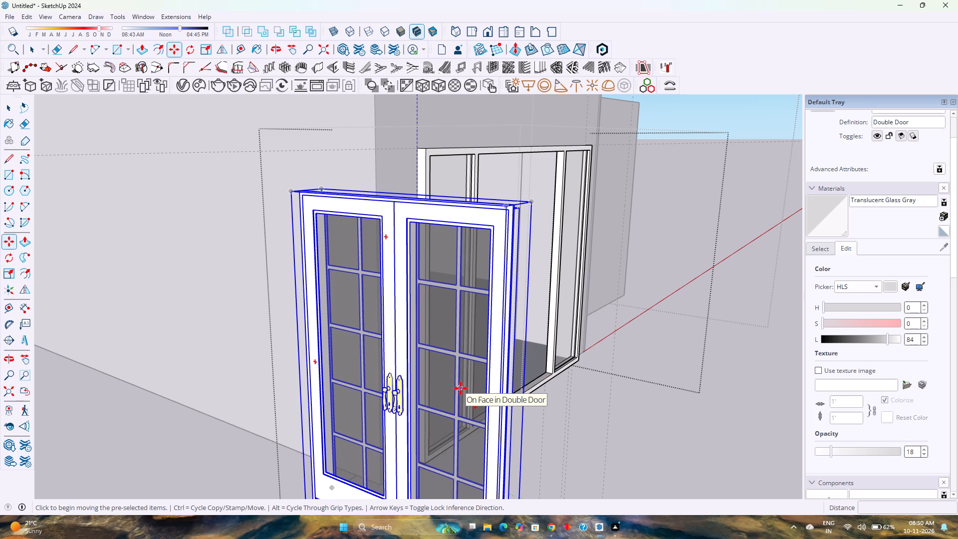
{"action": "scroll", "coordinate": [456, 358], "scroll_direction": "down", "scroll_amount": 6}
{"action": "scroll", "coordinate": [428, 333], "scroll_direction": "up", "scroll_amount": 1}
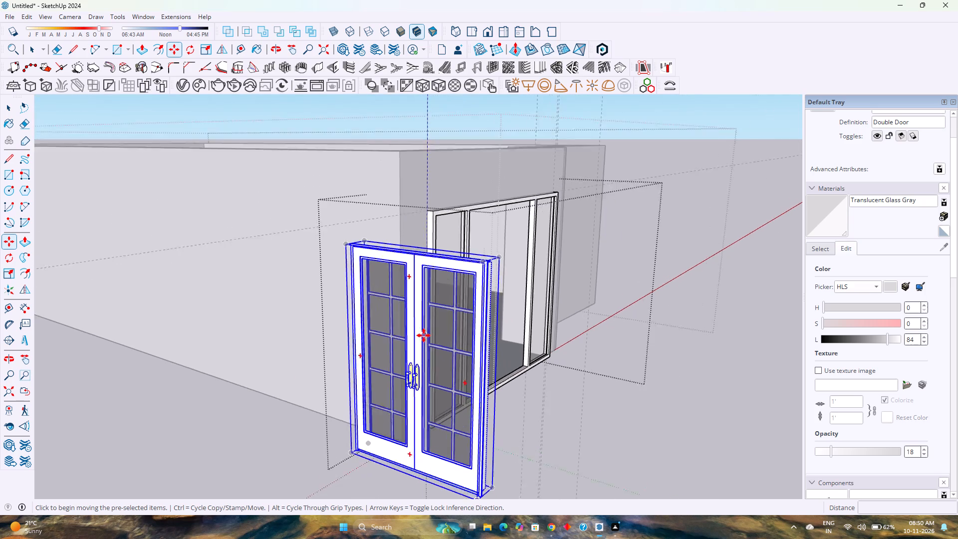
{"action": "scroll", "coordinate": [424, 335], "scroll_direction": "down", "scroll_amount": 2}
{"action": "scroll", "coordinate": [423, 335], "scroll_direction": "up", "scroll_amount": 4}
{"action": "scroll", "coordinate": [421, 337], "scroll_direction": "down", "scroll_amount": 4}
{"action": "scroll", "coordinate": [421, 337], "scroll_direction": "up", "scroll_amount": 4}
{"action": "scroll", "coordinate": [419, 338], "scroll_direction": "down", "scroll_amount": 4}
{"action": "scroll", "coordinate": [418, 339], "scroll_direction": "up", "scroll_amount": 3}
{"action": "scroll", "coordinate": [418, 339], "scroll_direction": "down", "scroll_amount": 3}
{"action": "scroll", "coordinate": [418, 339], "scroll_direction": "up", "scroll_amount": 3}
{"action": "scroll", "coordinate": [418, 339], "scroll_direction": "down", "scroll_amount": 2}
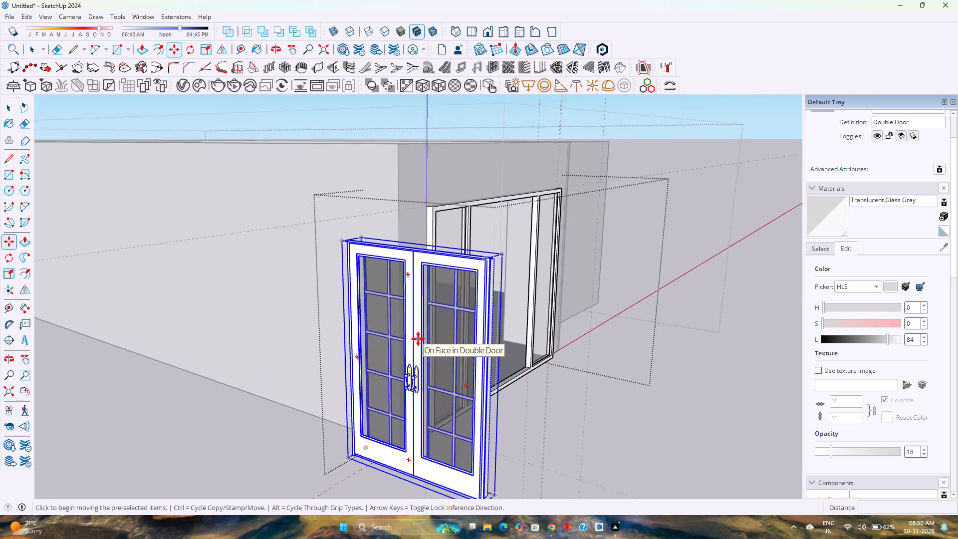
{"action": "scroll", "coordinate": [418, 339], "scroll_direction": "down", "scroll_amount": 1}
{"action": "scroll", "coordinate": [418, 339], "scroll_direction": "up", "scroll_amount": 3}
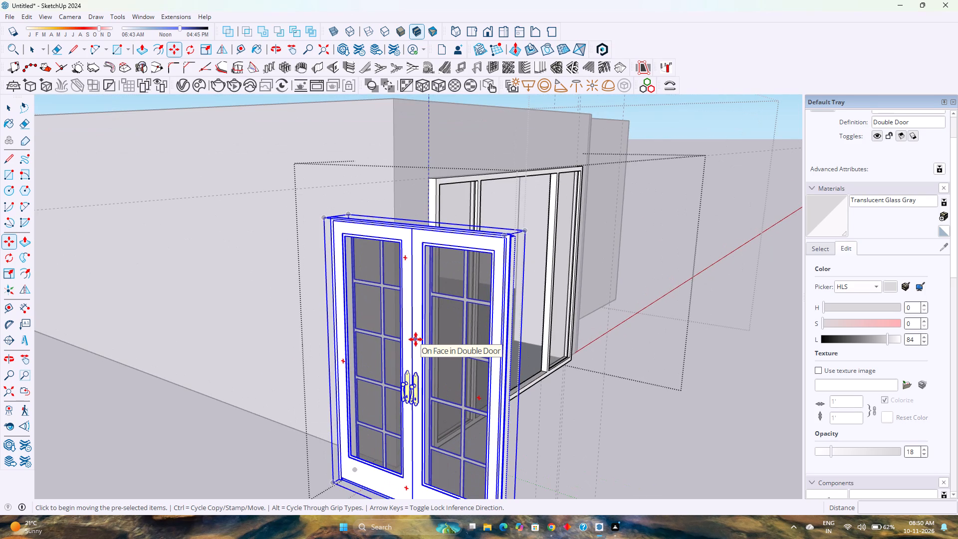
{"action": "scroll", "coordinate": [416, 339], "scroll_direction": "down", "scroll_amount": 2}
{"action": "scroll", "coordinate": [416, 339], "scroll_direction": "up", "scroll_amount": 3}
{"action": "scroll", "coordinate": [416, 339], "scroll_direction": "down", "scroll_amount": 4}
{"action": "scroll", "coordinate": [416, 339], "scroll_direction": "up", "scroll_amount": 3}
{"action": "scroll", "coordinate": [416, 339], "scroll_direction": "down", "scroll_amount": 1}
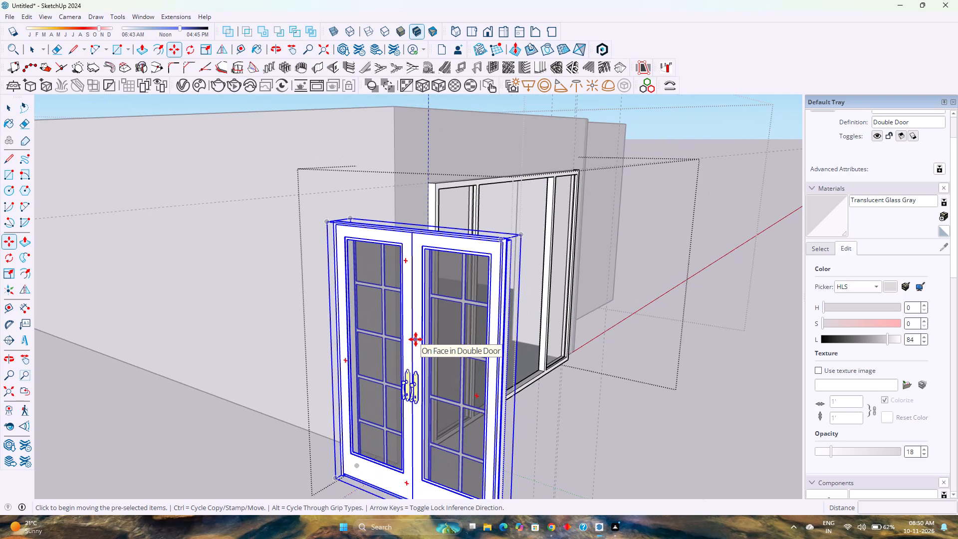
{"action": "scroll", "coordinate": [416, 339], "scroll_direction": "up", "scroll_amount": 1}
{"action": "scroll", "coordinate": [416, 339], "scroll_direction": "down", "scroll_amount": 1}
{"action": "scroll", "coordinate": [416, 339], "scroll_direction": "up", "scroll_amount": 1}
{"action": "scroll", "coordinate": [416, 339], "scroll_direction": "down", "scroll_amount": 3}
{"action": "scroll", "coordinate": [415, 340], "scroll_direction": "up", "scroll_amount": 3}
{"action": "scroll", "coordinate": [415, 340], "scroll_direction": "down", "scroll_amount": 4}
{"action": "scroll", "coordinate": [415, 340], "scroll_direction": "up", "scroll_amount": 4}
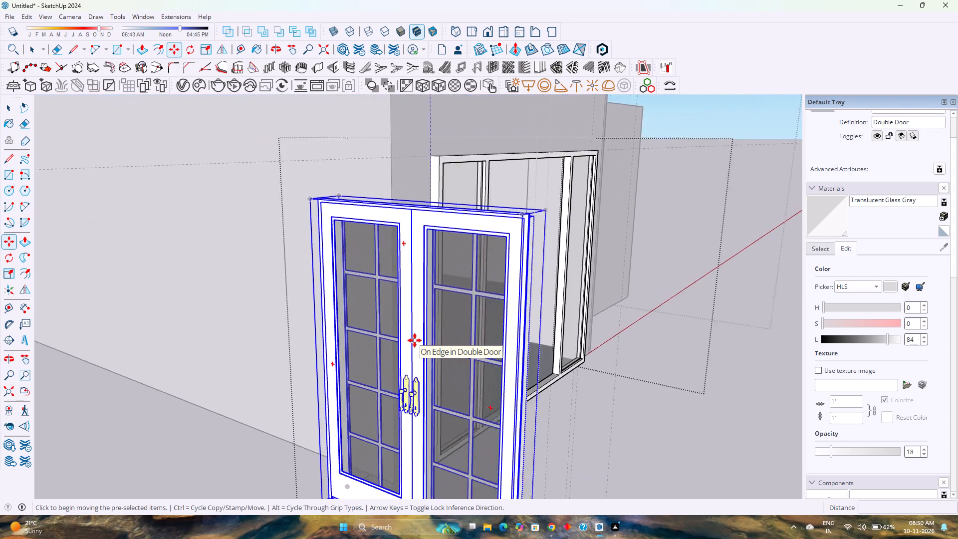
{"action": "scroll", "coordinate": [415, 340], "scroll_direction": "down", "scroll_amount": 3}
{"action": "scroll", "coordinate": [415, 340], "scroll_direction": "up", "scroll_amount": 3}
{"action": "scroll", "coordinate": [415, 340], "scroll_direction": "down", "scroll_amount": 4}
{"action": "scroll", "coordinate": [415, 340], "scroll_direction": "up", "scroll_amount": 7}
{"action": "scroll", "coordinate": [414, 340], "scroll_direction": "down", "scroll_amount": 5}
{"action": "scroll", "coordinate": [414, 341], "scroll_direction": "up", "scroll_amount": 4}
{"action": "scroll", "coordinate": [413, 341], "scroll_direction": "down", "scroll_amount": 4}
{"action": "scroll", "coordinate": [412, 341], "scroll_direction": "up", "scroll_amount": 1}
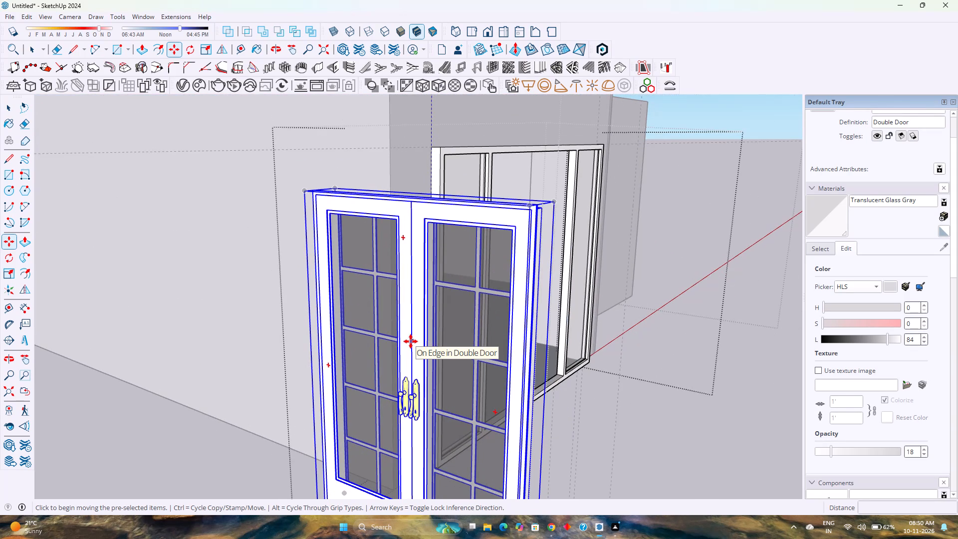
{"action": "scroll", "coordinate": [411, 341], "scroll_direction": "up", "scroll_amount": 2}
{"action": "scroll", "coordinate": [410, 341], "scroll_direction": "down", "scroll_amount": 2}
{"action": "scroll", "coordinate": [409, 342], "scroll_direction": "up", "scroll_amount": 3}
{"action": "scroll", "coordinate": [408, 343], "scroll_direction": "down", "scroll_amount": 2}
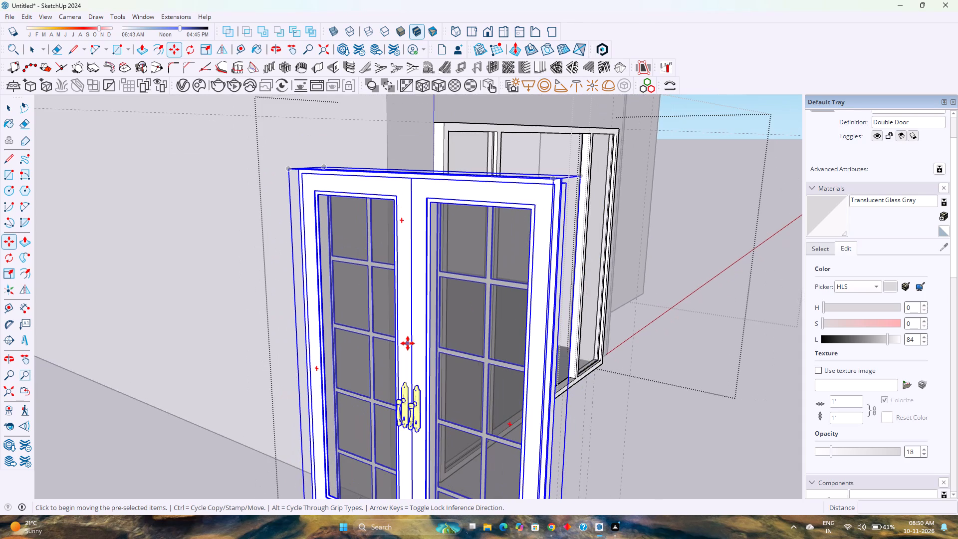
{"action": "scroll", "coordinate": [408, 343], "scroll_direction": "up", "scroll_amount": 3}
{"action": "scroll", "coordinate": [408, 343], "scroll_direction": "down", "scroll_amount": 1}
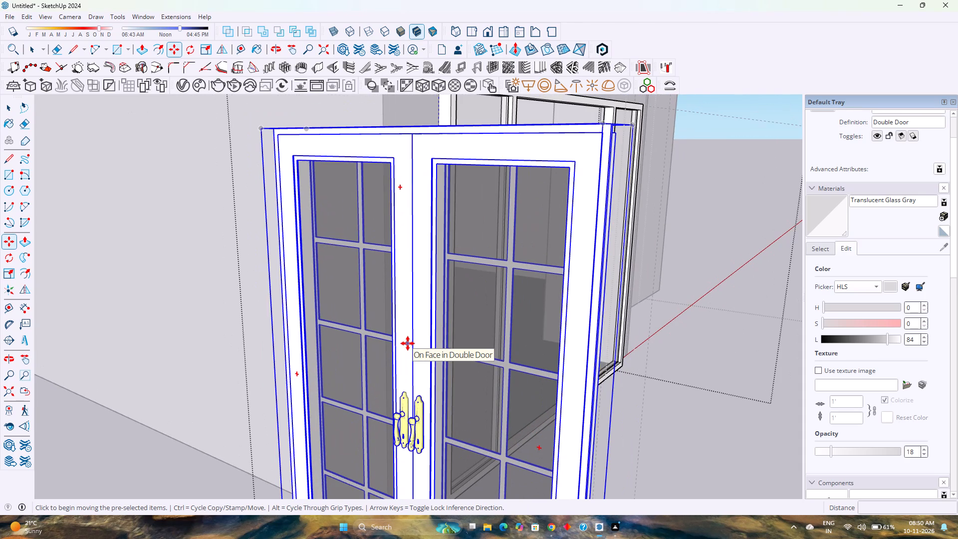
{"action": "scroll", "coordinate": [408, 343], "scroll_direction": "up", "scroll_amount": 1}
{"action": "scroll", "coordinate": [407, 344], "scroll_direction": "down", "scroll_amount": 2}
{"action": "scroll", "coordinate": [407, 344], "scroll_direction": "up", "scroll_amount": 4}
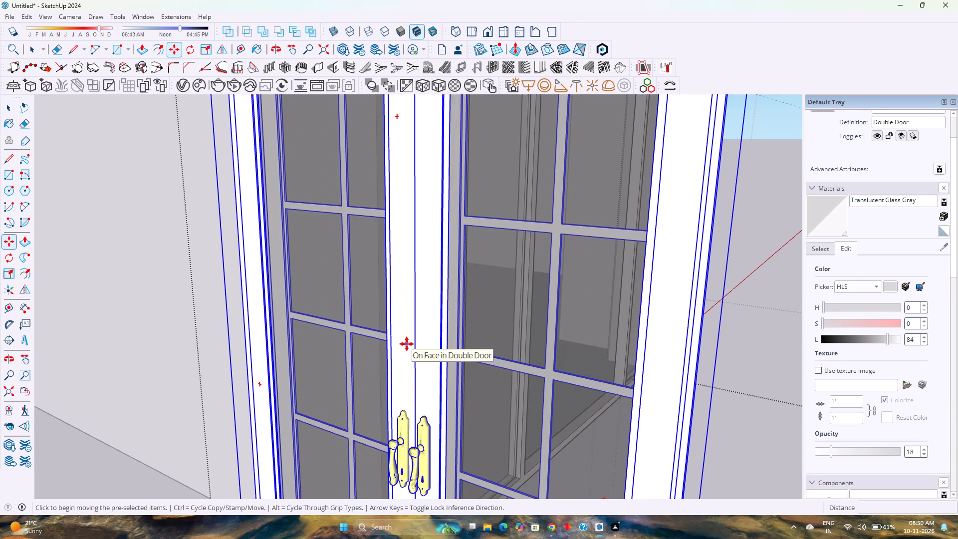
{"action": "scroll", "coordinate": [407, 344], "scroll_direction": "down", "scroll_amount": 4}
{"action": "scroll", "coordinate": [407, 344], "scroll_direction": "up", "scroll_amount": 4}
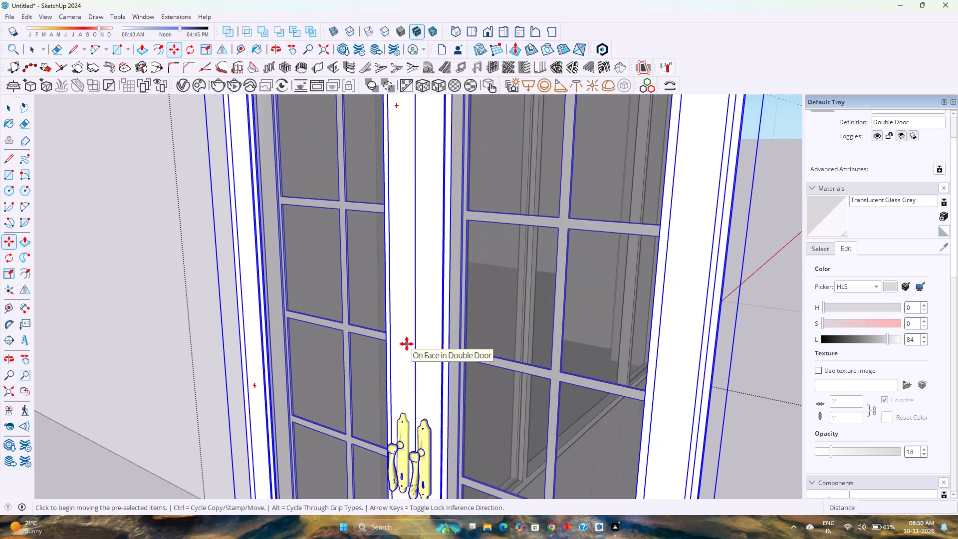
{"action": "scroll", "coordinate": [407, 344], "scroll_direction": "down", "scroll_amount": 8}
Examine the double door's side and back faces and its orientation relative to the entrance opening.
{"action": "middle_click_drag", "start_coordinate": [456, 344], "coordinate": [188, 348]}
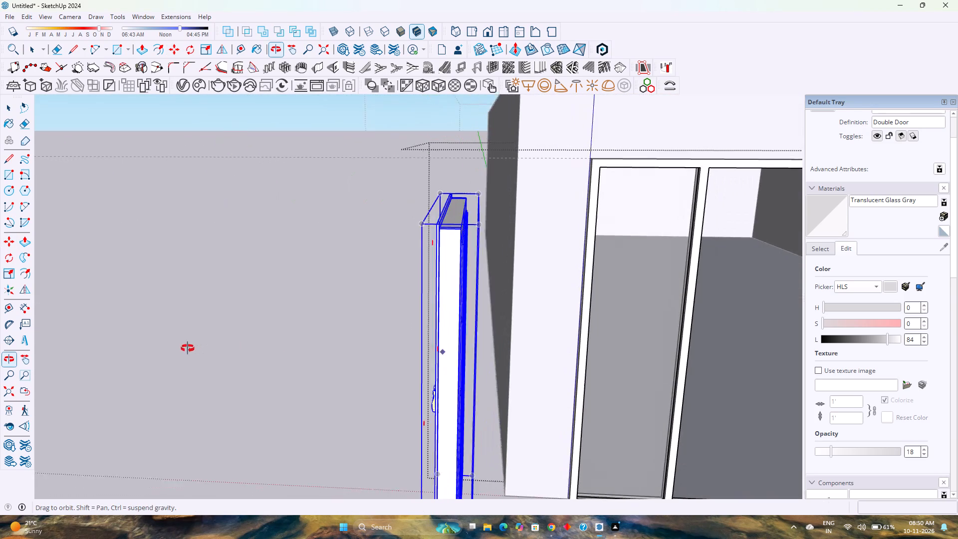
{"action": "middle_click_drag", "start_coordinate": [188, 348], "coordinate": [187, 348]}
{"action": "middle_click_drag", "start_coordinate": [426, 335], "coordinate": [537, 321]}
{"action": "scroll", "coordinate": [538, 320], "scroll_direction": "down", "scroll_amount": 8}
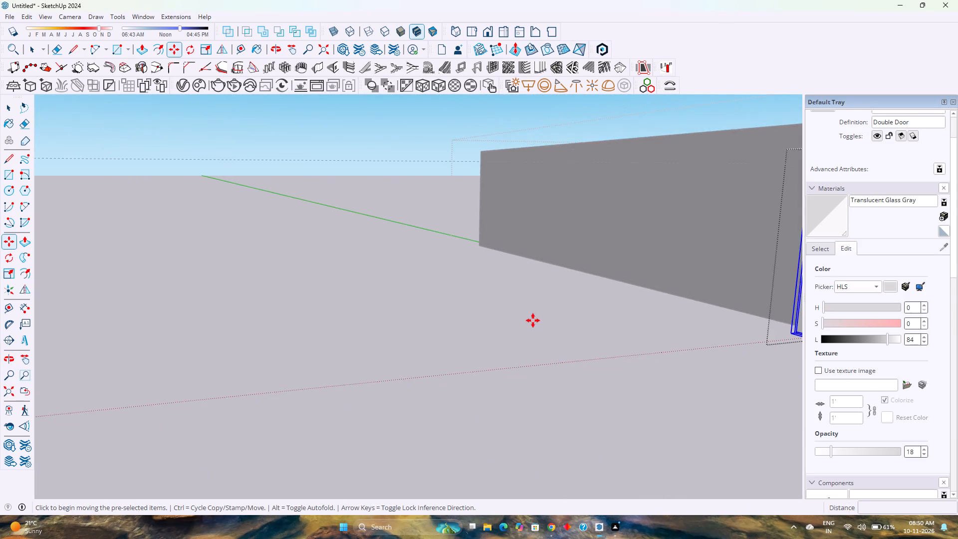
{"action": "scroll", "coordinate": [533, 320], "scroll_direction": "down", "scroll_amount": 7}
{"action": "scroll", "coordinate": [761, 276], "scroll_direction": "up", "scroll_amount": 5}
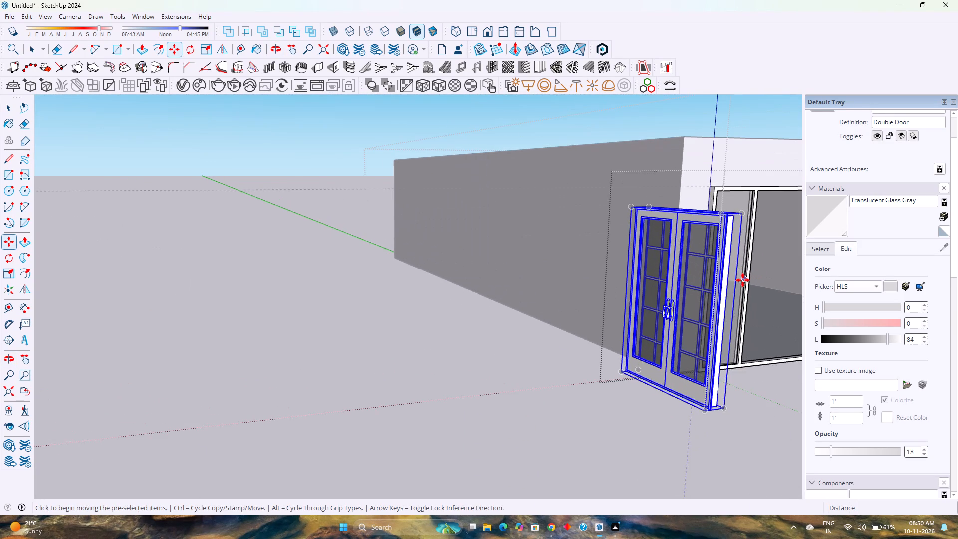
{"action": "scroll", "coordinate": [743, 280], "scroll_direction": "up", "scroll_amount": 3}
{"action": "middle_click_drag", "start_coordinate": [742, 281], "coordinate": [691, 296]}
{"action": "scroll", "coordinate": [670, 293], "scroll_direction": "down", "scroll_amount": 5}
{"action": "scroll", "coordinate": [714, 249], "scroll_direction": "up", "scroll_amount": 2}
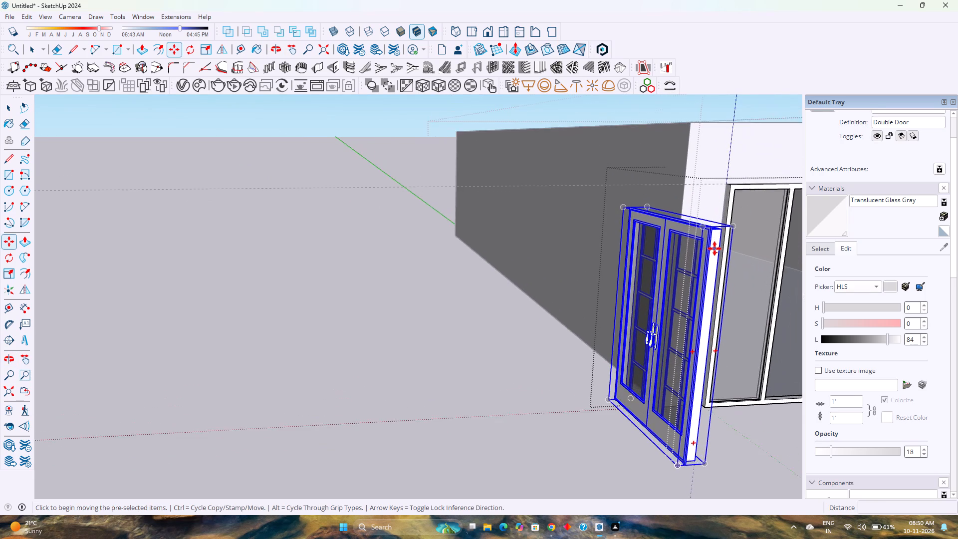
{"action": "scroll", "coordinate": [715, 249], "scroll_direction": "up", "scroll_amount": 5}
{"action": "middle_click_drag", "start_coordinate": [715, 249], "coordinate": [446, 252]}
{"action": "scroll", "coordinate": [446, 252], "scroll_direction": "down", "scroll_amount": 3}
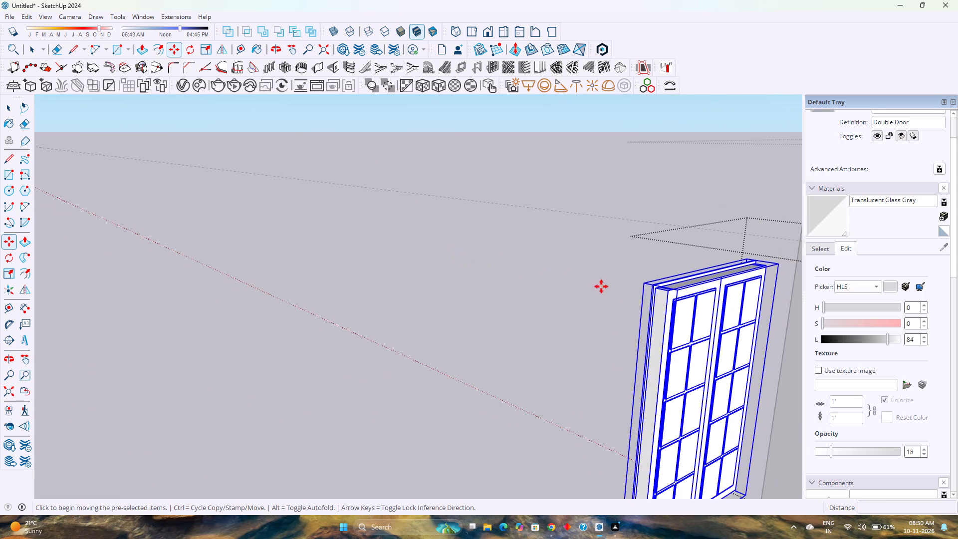
{"action": "scroll", "coordinate": [680, 330], "scroll_direction": "up", "scroll_amount": 11}
{"action": "middle_click_drag", "start_coordinate": [704, 304], "coordinate": [526, 294]}
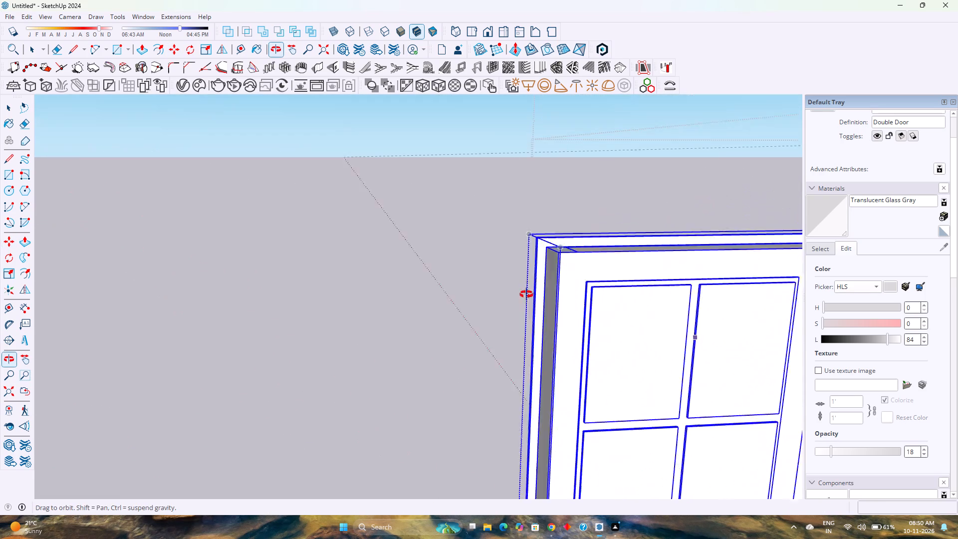
{"action": "middle_click_drag", "start_coordinate": [526, 294], "coordinate": [502, 294]}
{"action": "scroll", "coordinate": [502, 294], "scroll_direction": "down", "scroll_amount": 7}
{"action": "middle_click_drag", "start_coordinate": [502, 294], "coordinate": [715, 315]}
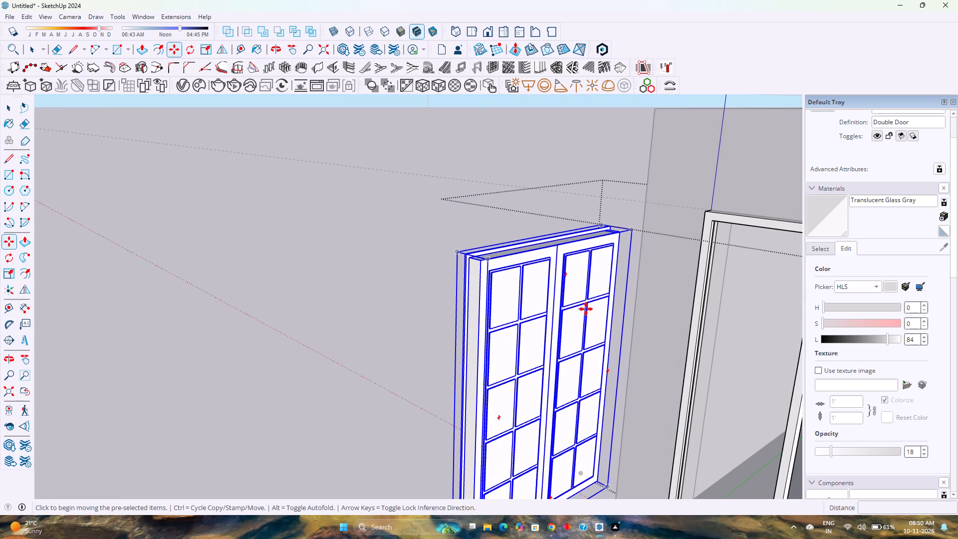
{"action": "scroll", "coordinate": [578, 306], "scroll_direction": "down", "scroll_amount": 4}
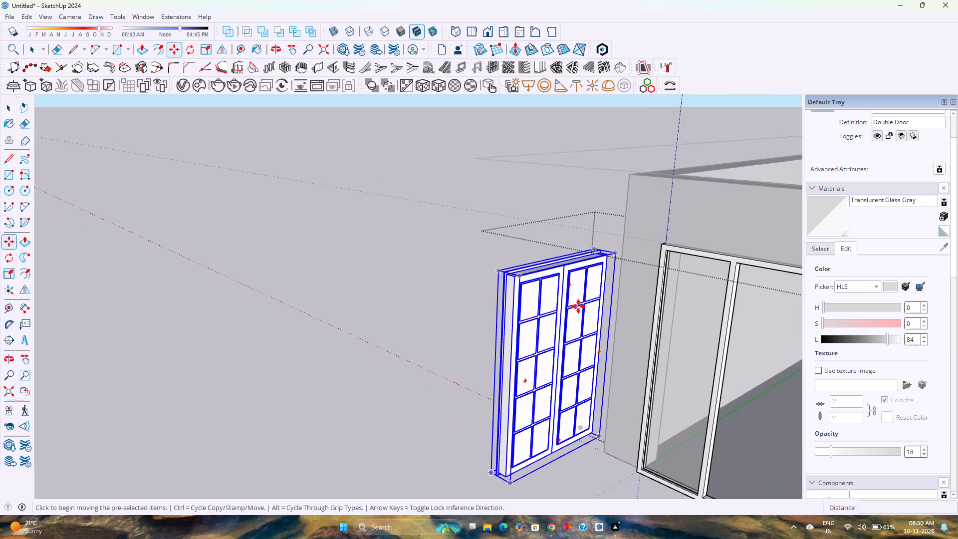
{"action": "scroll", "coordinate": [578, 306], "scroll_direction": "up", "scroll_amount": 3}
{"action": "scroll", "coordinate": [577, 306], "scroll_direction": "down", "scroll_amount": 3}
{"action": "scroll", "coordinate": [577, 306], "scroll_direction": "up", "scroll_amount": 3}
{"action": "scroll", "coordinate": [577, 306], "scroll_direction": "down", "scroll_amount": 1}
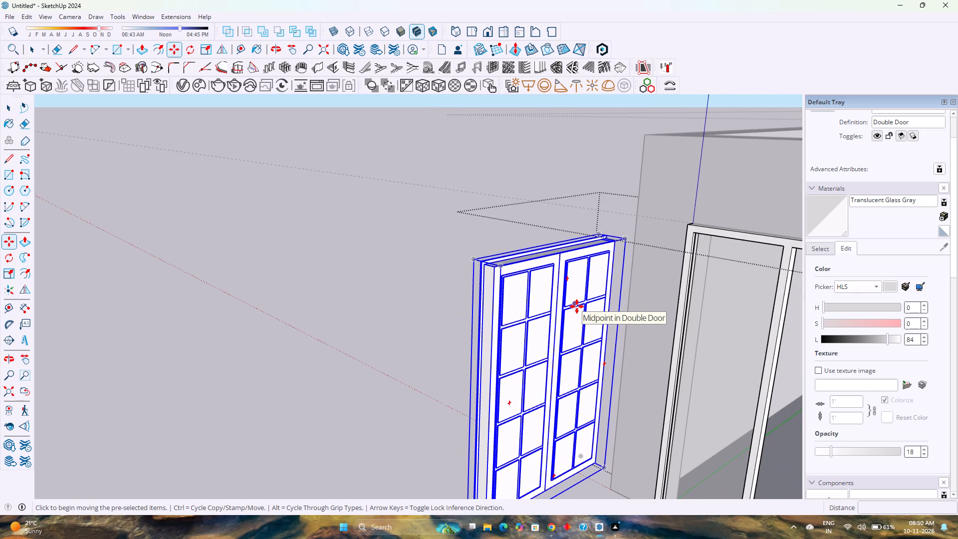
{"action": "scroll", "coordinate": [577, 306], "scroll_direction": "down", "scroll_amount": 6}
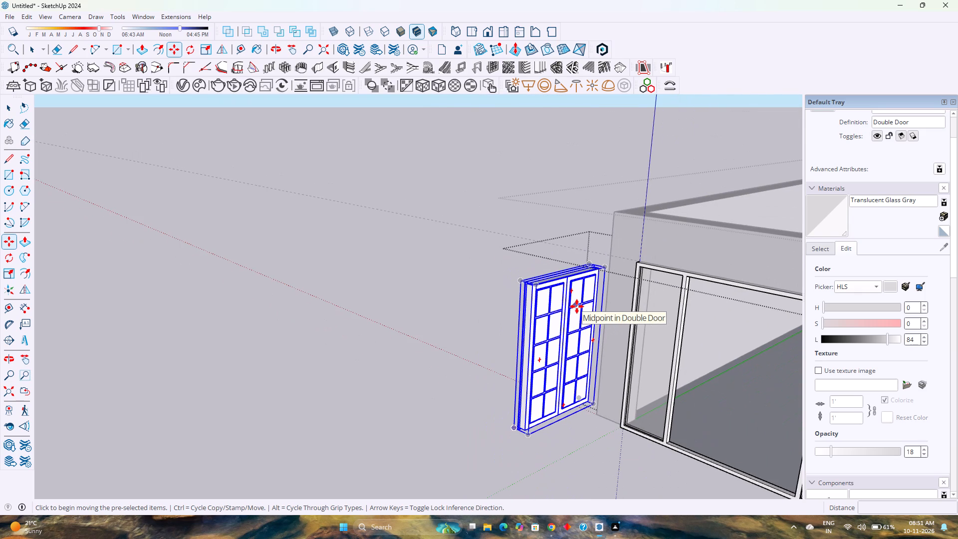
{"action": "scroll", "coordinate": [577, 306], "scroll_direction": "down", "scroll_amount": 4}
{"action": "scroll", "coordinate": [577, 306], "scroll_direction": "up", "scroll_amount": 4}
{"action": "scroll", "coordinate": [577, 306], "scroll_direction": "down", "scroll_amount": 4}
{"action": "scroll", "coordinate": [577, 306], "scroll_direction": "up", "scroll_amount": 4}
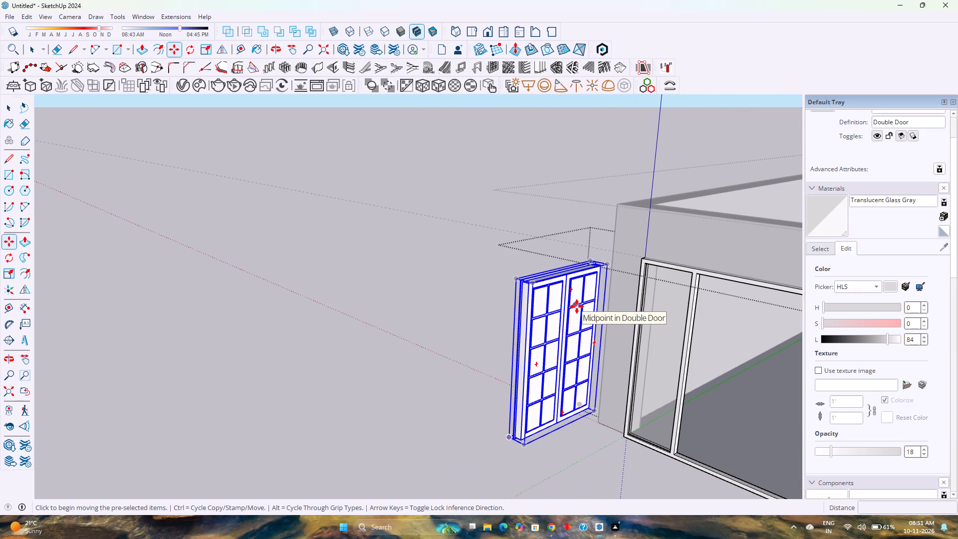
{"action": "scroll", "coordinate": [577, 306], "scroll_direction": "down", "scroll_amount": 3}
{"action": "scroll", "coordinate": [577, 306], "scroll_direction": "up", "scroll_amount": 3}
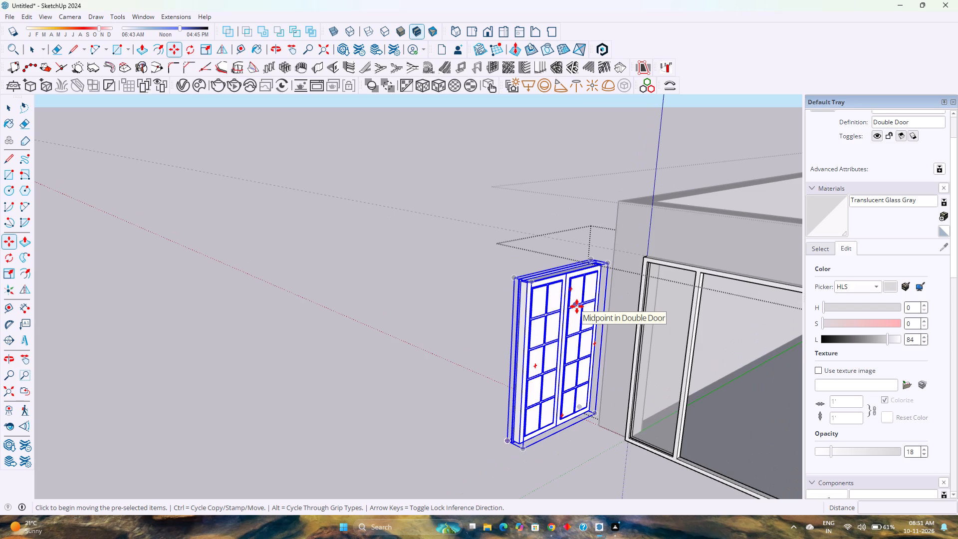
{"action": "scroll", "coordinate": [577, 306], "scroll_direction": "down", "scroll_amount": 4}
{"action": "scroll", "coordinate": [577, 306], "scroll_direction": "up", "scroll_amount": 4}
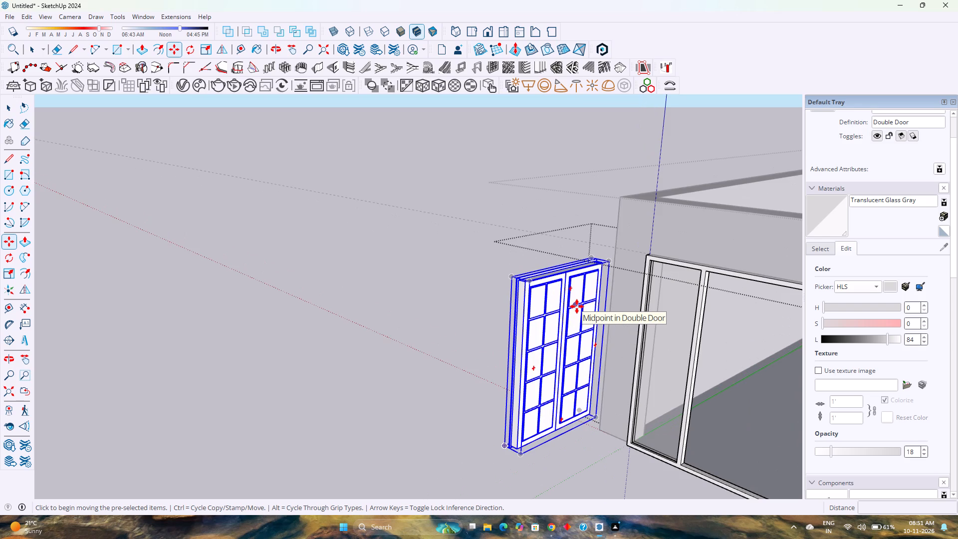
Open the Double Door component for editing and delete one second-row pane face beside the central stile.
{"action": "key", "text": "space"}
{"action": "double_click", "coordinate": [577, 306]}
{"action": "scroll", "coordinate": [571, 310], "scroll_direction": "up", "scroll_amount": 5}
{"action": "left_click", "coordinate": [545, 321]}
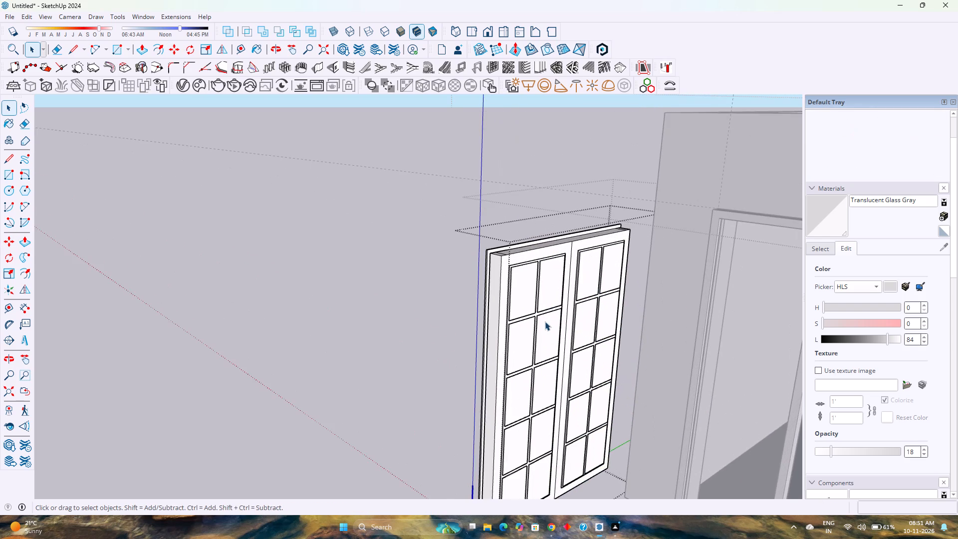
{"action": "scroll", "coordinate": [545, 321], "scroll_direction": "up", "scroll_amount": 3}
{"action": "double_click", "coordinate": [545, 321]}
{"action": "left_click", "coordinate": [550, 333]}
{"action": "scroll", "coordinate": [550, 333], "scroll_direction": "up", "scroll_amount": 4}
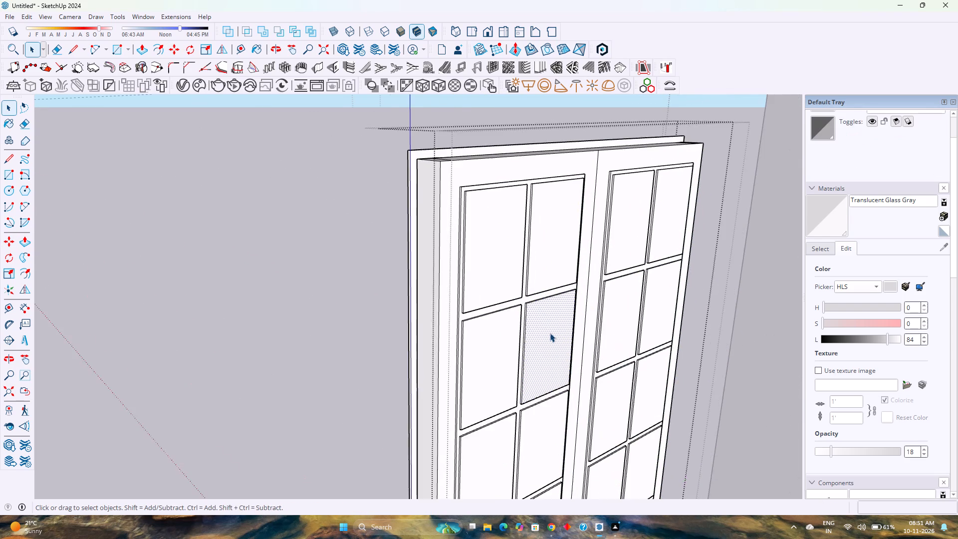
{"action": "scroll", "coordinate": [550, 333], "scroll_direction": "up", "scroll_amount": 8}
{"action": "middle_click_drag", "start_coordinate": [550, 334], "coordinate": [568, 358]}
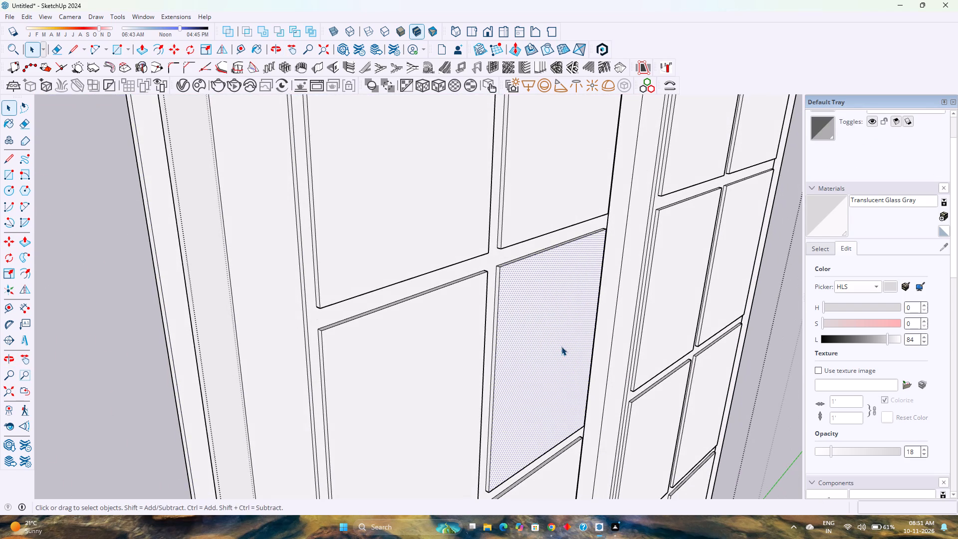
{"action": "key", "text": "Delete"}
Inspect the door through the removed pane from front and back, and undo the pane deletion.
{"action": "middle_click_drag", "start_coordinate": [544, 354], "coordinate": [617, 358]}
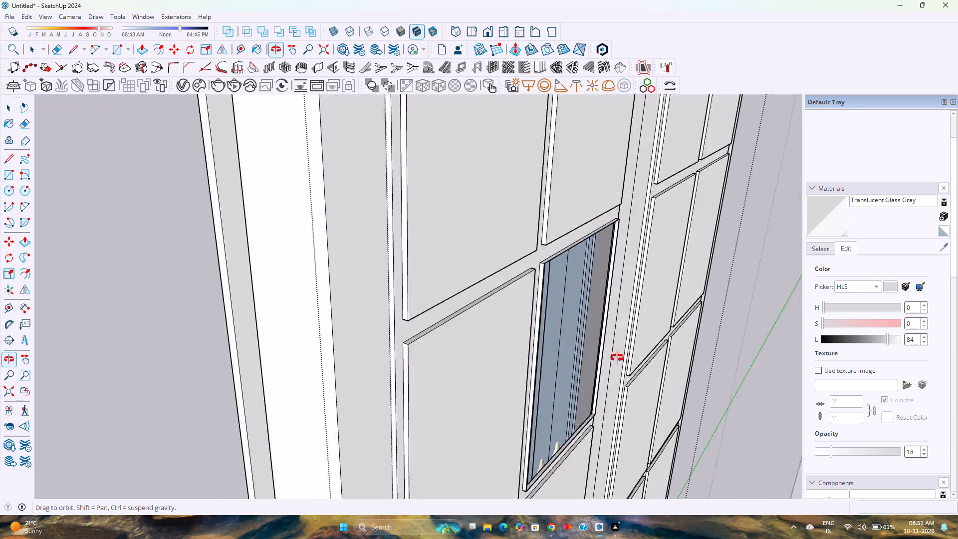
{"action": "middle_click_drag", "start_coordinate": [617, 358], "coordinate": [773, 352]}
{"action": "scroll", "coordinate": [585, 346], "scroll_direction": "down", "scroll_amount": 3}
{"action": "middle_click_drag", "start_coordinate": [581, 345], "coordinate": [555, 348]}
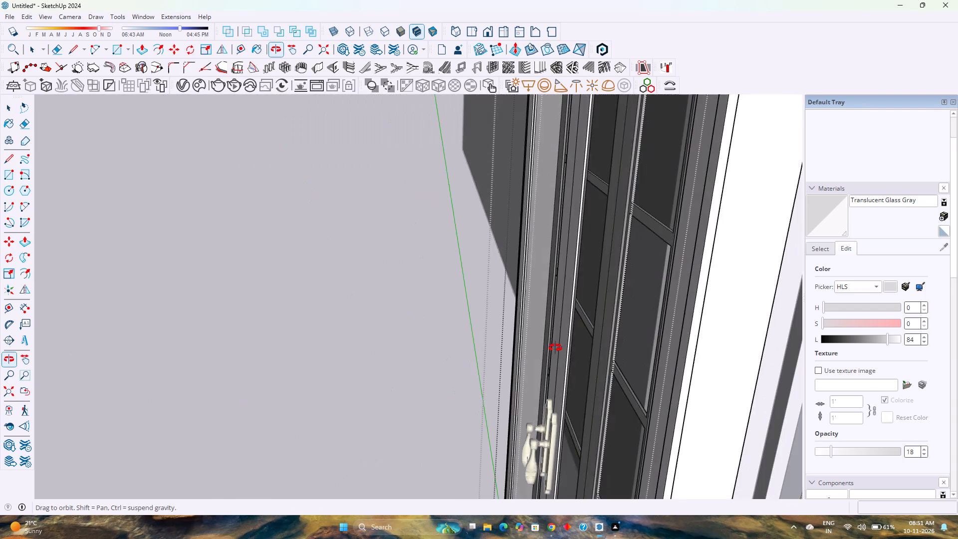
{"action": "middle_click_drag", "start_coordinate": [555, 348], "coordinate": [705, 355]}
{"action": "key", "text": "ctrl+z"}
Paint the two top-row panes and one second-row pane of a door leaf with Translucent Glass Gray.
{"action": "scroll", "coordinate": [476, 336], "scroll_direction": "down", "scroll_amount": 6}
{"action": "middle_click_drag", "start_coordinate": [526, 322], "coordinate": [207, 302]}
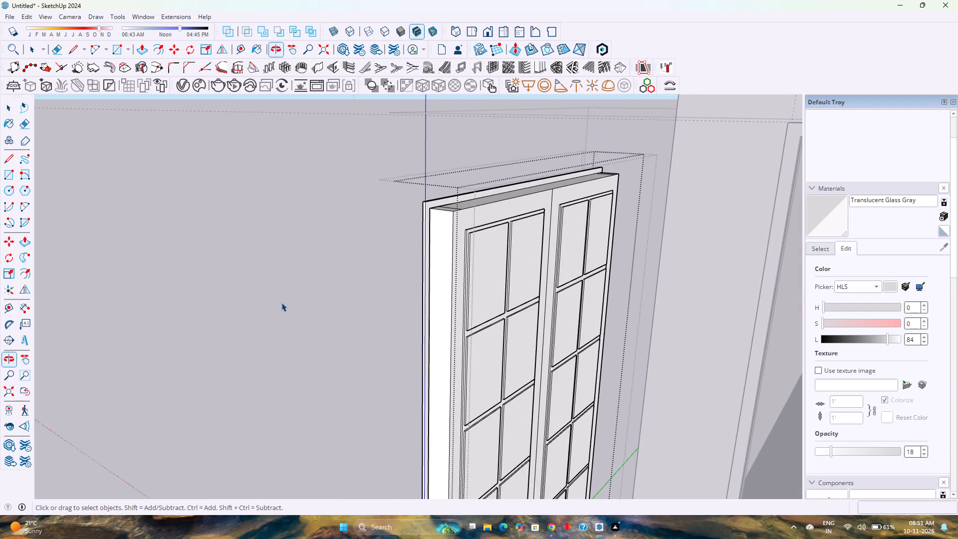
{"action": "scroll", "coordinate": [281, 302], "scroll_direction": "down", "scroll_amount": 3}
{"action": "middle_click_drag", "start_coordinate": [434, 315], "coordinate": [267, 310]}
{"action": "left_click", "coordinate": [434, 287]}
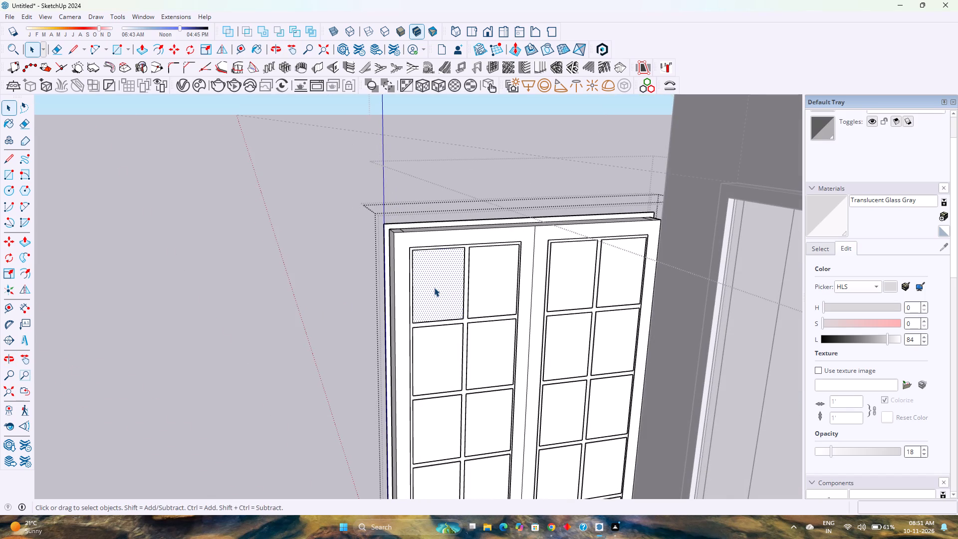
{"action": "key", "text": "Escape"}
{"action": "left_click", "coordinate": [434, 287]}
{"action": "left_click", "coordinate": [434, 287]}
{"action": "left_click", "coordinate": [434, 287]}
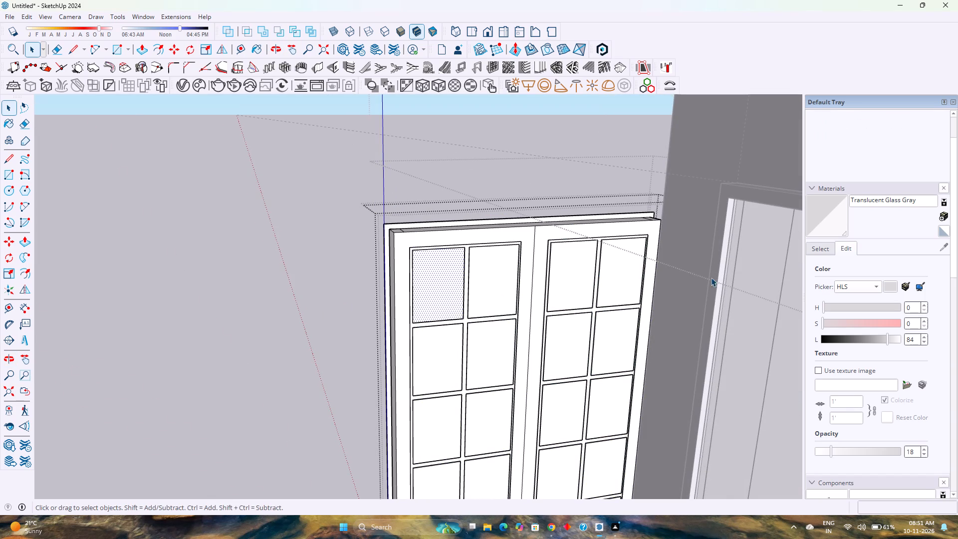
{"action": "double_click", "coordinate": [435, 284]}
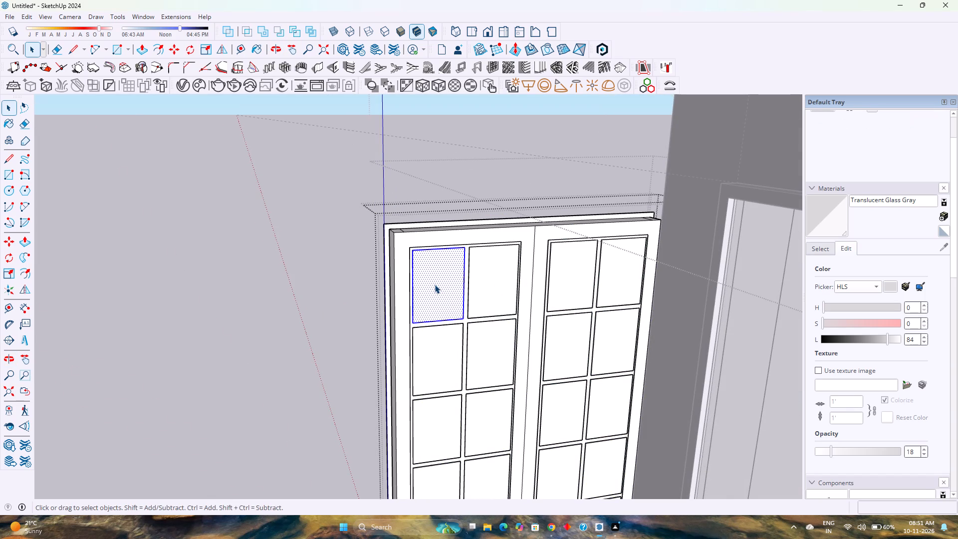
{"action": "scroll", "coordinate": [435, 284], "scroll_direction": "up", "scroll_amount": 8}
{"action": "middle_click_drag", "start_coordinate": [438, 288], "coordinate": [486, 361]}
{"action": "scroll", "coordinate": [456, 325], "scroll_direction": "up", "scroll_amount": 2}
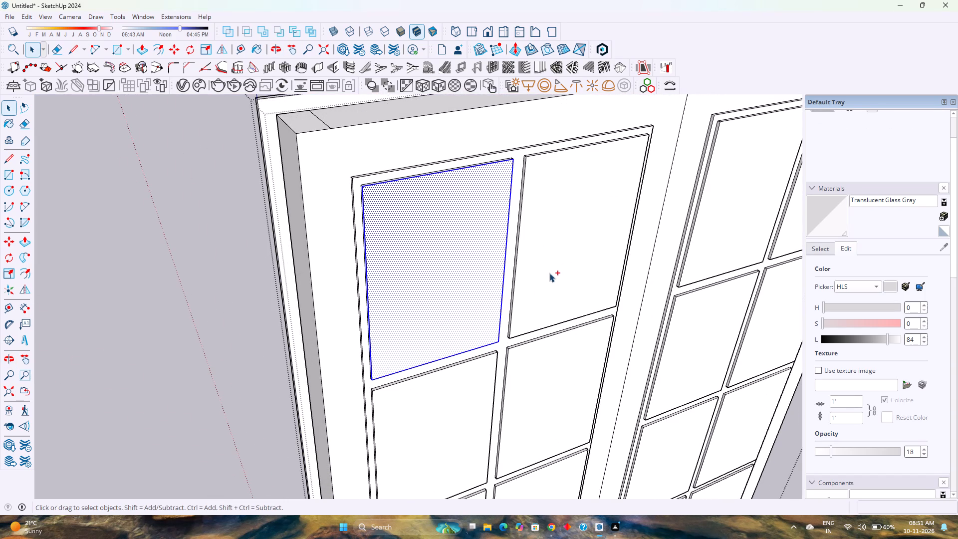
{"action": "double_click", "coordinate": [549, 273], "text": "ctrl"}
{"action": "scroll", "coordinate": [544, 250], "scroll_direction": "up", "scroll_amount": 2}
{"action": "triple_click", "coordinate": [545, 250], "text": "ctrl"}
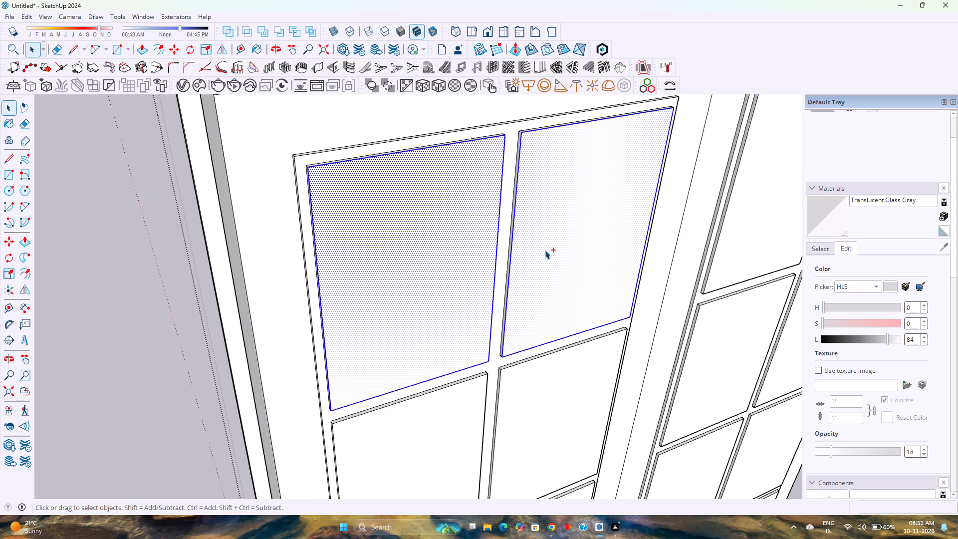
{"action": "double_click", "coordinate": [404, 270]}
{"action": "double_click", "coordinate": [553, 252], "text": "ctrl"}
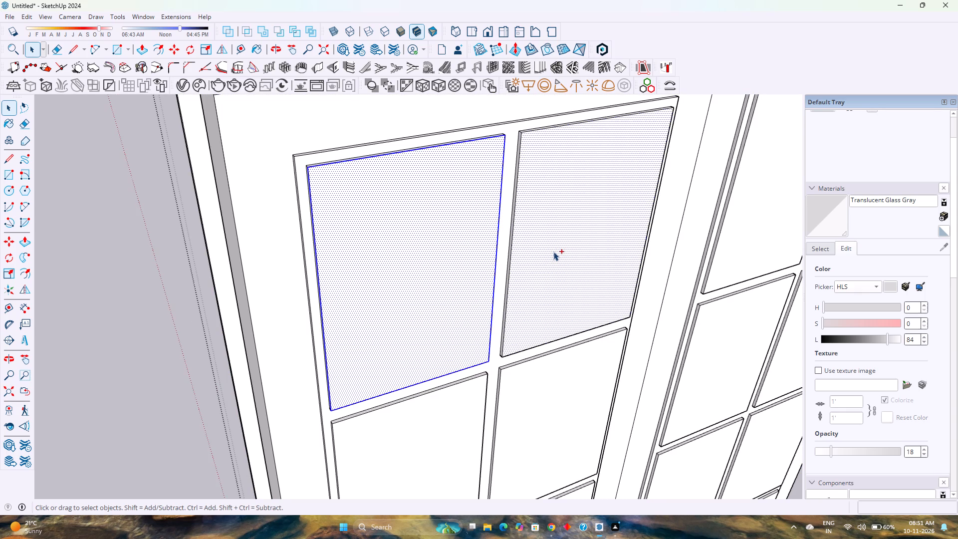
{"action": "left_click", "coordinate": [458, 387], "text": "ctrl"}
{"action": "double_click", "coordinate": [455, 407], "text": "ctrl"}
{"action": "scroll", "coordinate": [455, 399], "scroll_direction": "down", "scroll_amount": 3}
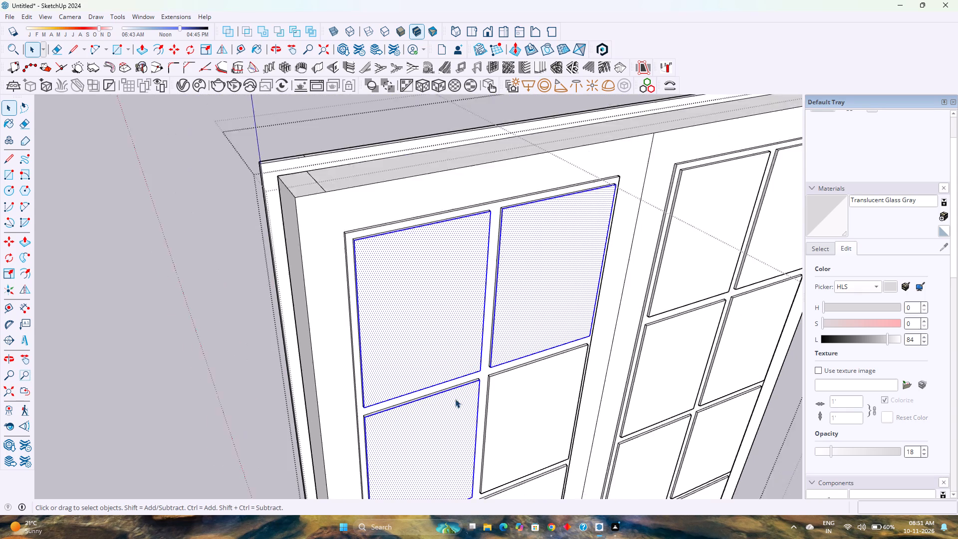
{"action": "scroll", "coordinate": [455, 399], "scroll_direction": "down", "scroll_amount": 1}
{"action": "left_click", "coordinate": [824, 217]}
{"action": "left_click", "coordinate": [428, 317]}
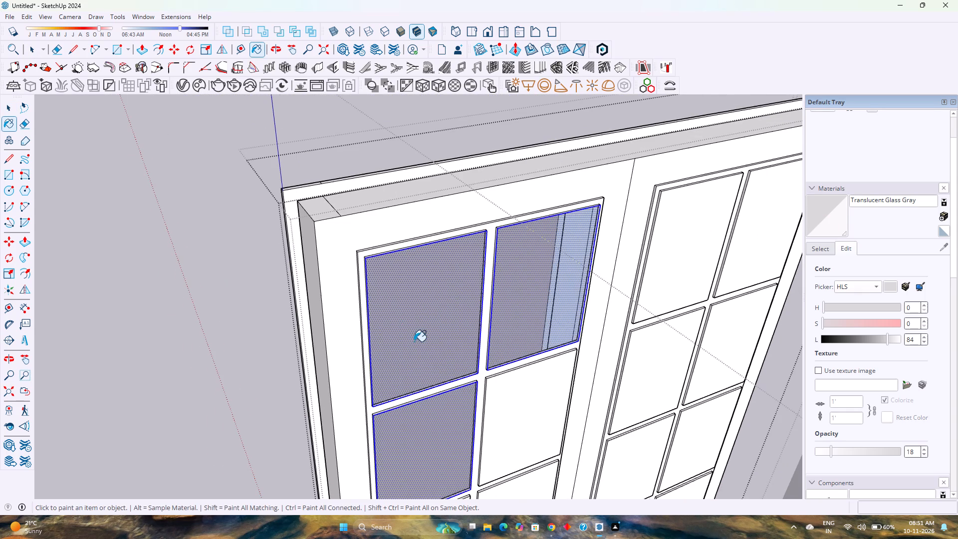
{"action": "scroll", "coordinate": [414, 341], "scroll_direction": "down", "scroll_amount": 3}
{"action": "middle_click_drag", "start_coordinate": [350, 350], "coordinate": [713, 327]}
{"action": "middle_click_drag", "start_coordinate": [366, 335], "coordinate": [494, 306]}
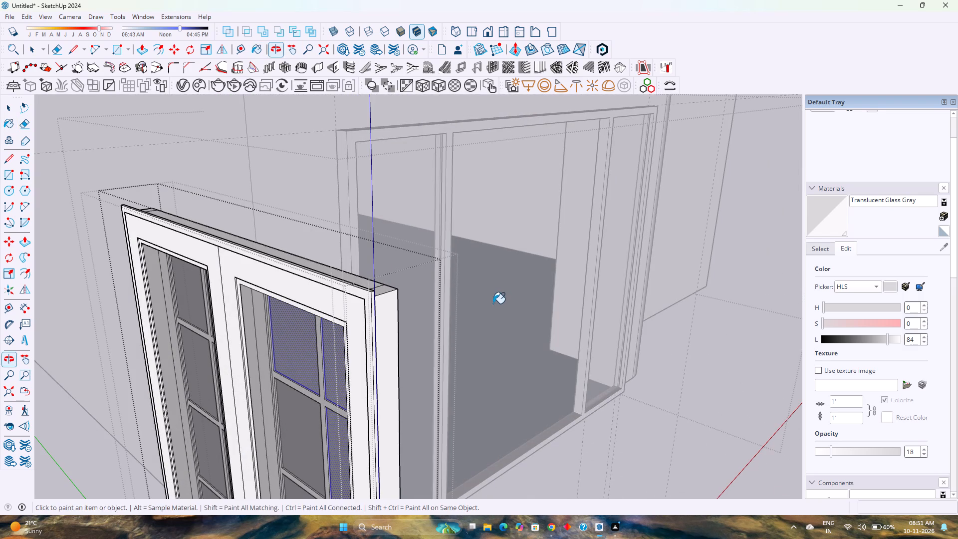
Exit the nested door component and delete the entire Double Door from beside the entrance unit.
{"action": "key", "text": "space"}
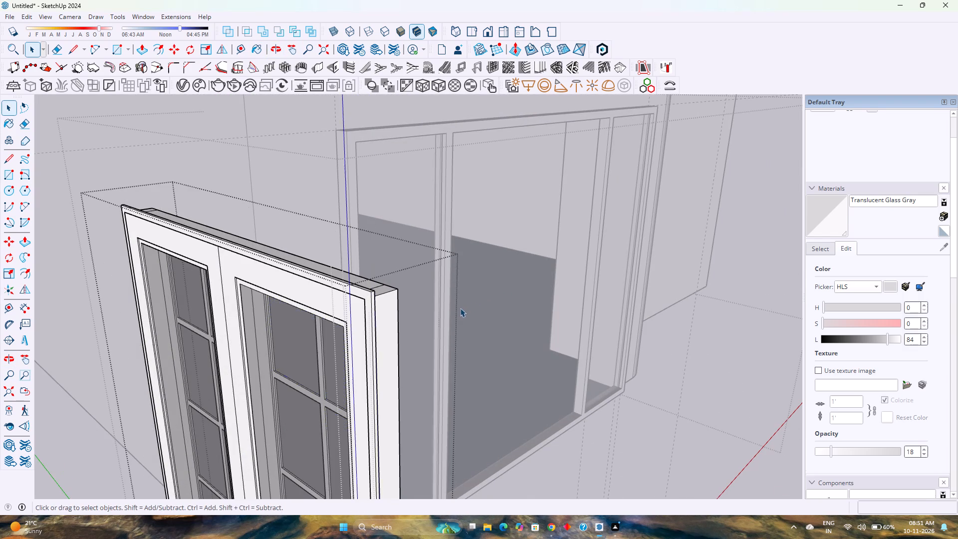
{"action": "key", "text": "Escape"}
{"action": "middle_click_drag", "start_coordinate": [459, 309], "coordinate": [569, 294]}
{"action": "scroll", "coordinate": [569, 294], "scroll_direction": "down", "scroll_amount": 8}
{"action": "scroll", "coordinate": [572, 292], "scroll_direction": "up", "scroll_amount": 1}
{"action": "scroll", "coordinate": [572, 292], "scroll_direction": "down", "scroll_amount": 2}
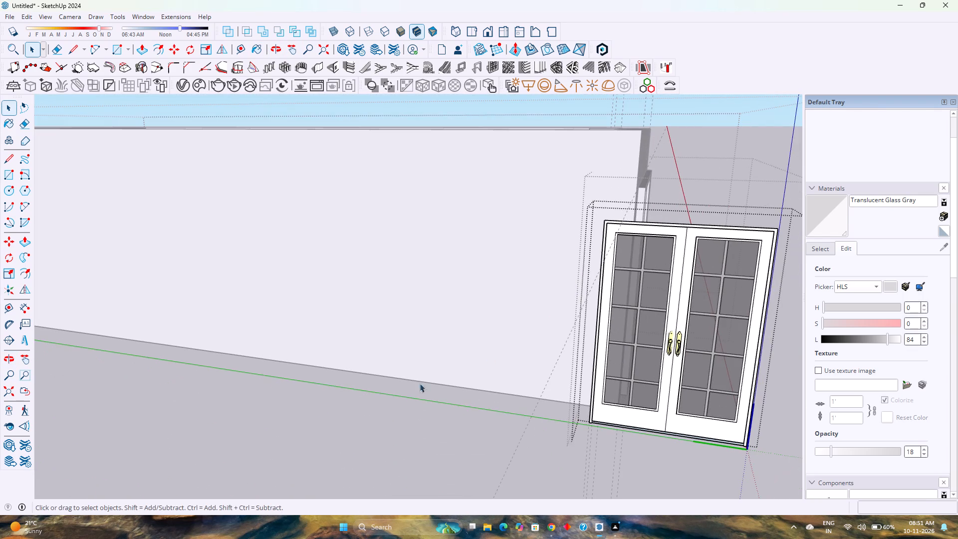
{"action": "left_click", "coordinate": [320, 409]}
{"action": "left_click", "coordinate": [702, 418]}
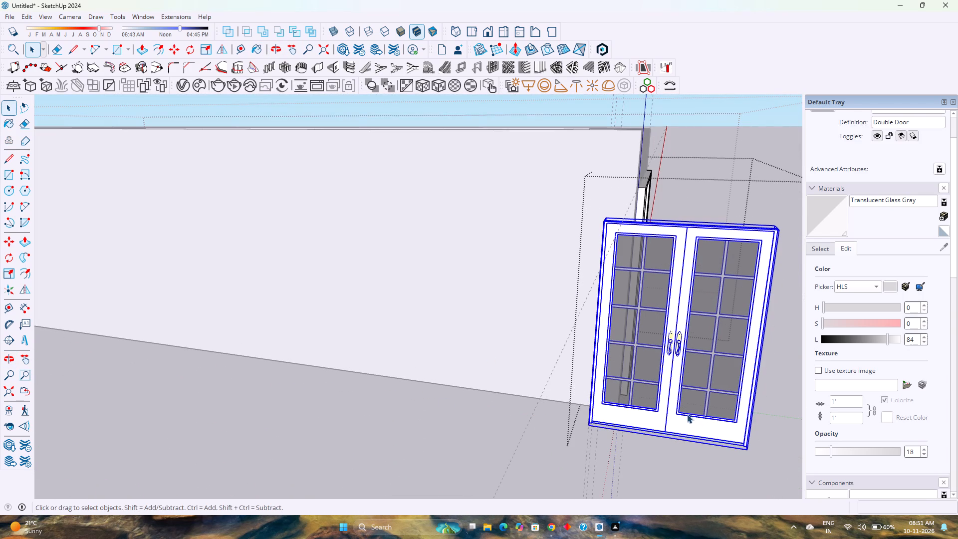
{"action": "key", "text": "Delete"}
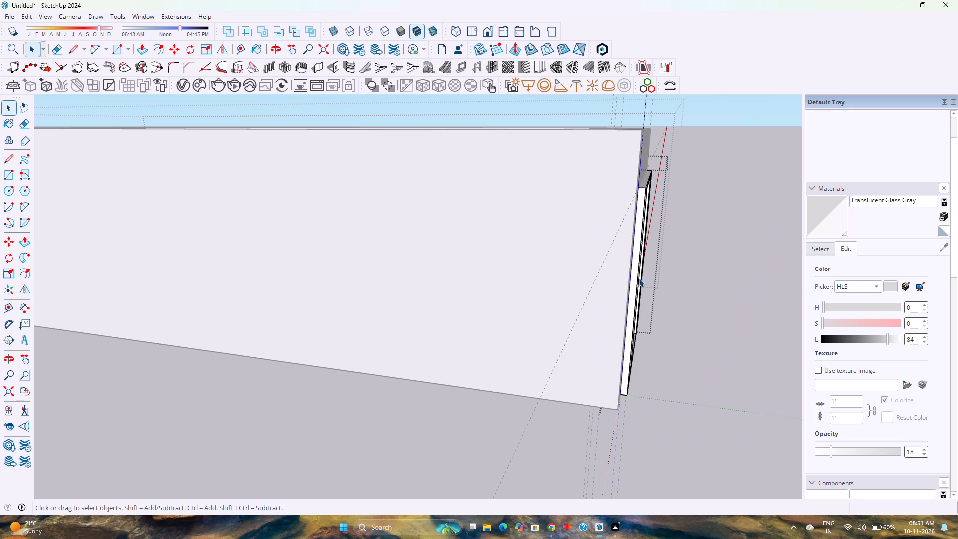
Draw a 5' 4" line along the bottom of the entrance frame's central opening to fill it with a face.
{"action": "middle_click_drag", "start_coordinate": [693, 274], "coordinate": [453, 313]}
{"action": "scroll", "coordinate": [471, 413], "scroll_direction": "down", "scroll_amount": 4}
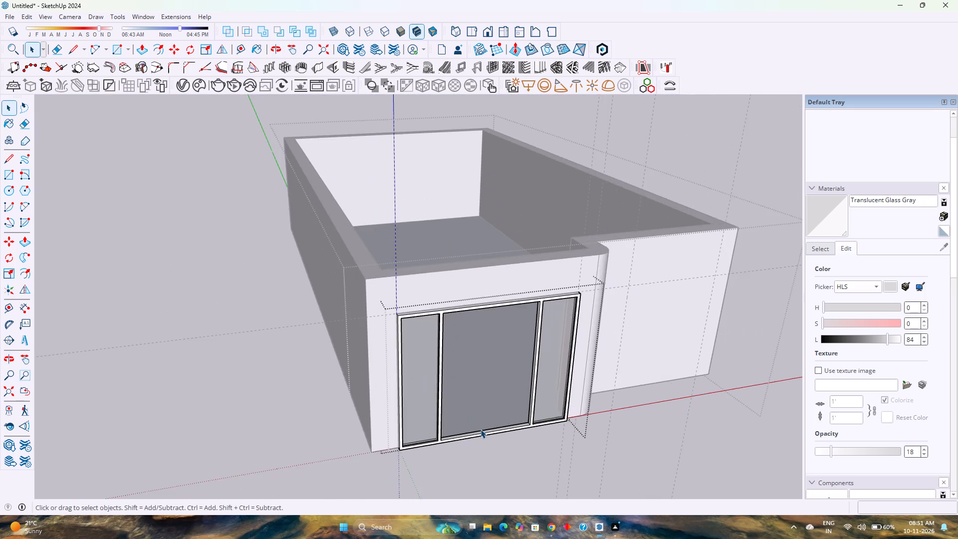
{"action": "middle_click_drag", "start_coordinate": [448, 430], "coordinate": [334, 418]}
{"action": "scroll", "coordinate": [336, 414], "scroll_direction": "up", "scroll_amount": 3}
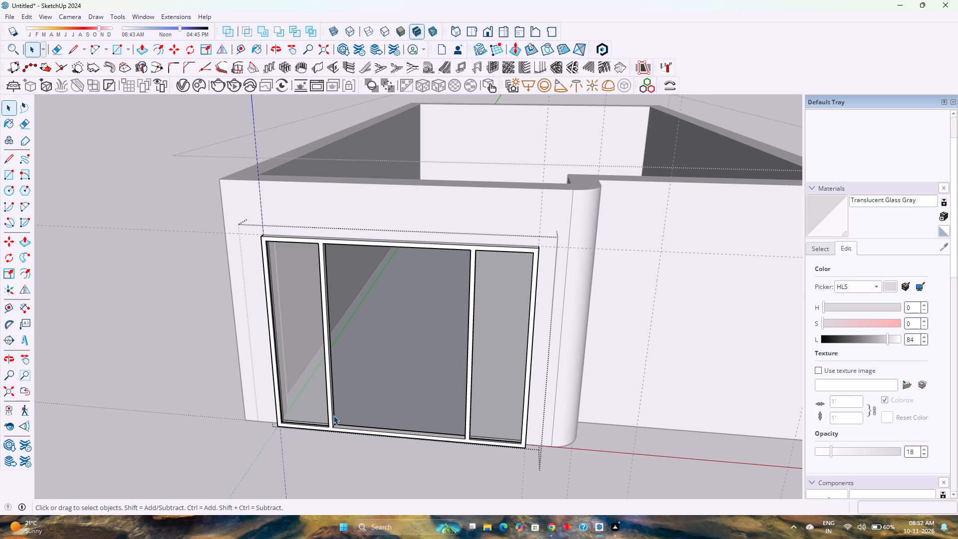
{"action": "scroll", "coordinate": [337, 394], "scroll_direction": "down", "scroll_amount": 2}
{"action": "scroll", "coordinate": [346, 397], "scroll_direction": "up", "scroll_amount": 4}
{"action": "scroll", "coordinate": [341, 391], "scroll_direction": "down", "scroll_amount": 4}
{"action": "scroll", "coordinate": [333, 415], "scroll_direction": "up", "scroll_amount": 2}
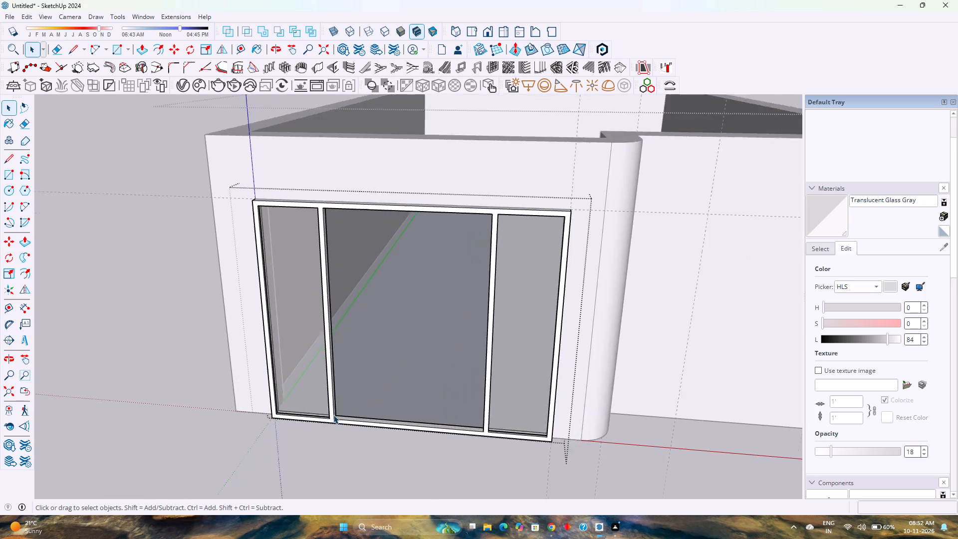
{"action": "scroll", "coordinate": [333, 415], "scroll_direction": "up", "scroll_amount": 5}
{"action": "middle_click_drag", "start_coordinate": [333, 414], "coordinate": [329, 379]}
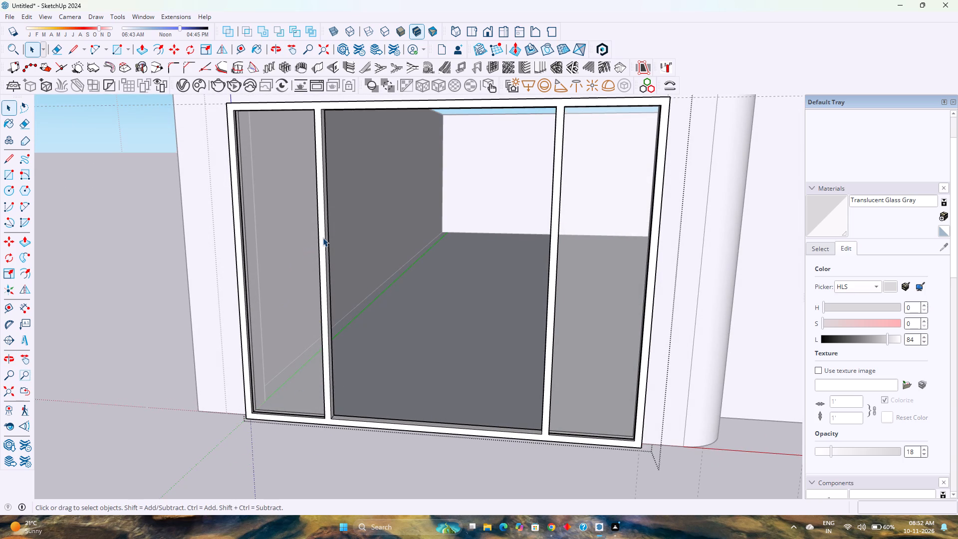
{"action": "left_click", "coordinate": [323, 238]}
{"action": "left_click", "coordinate": [67, 53]}
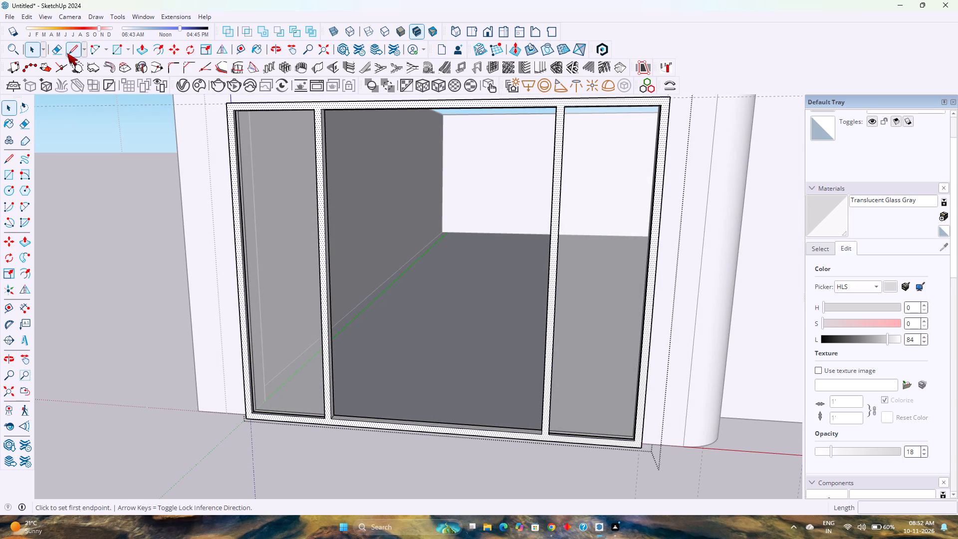
{"action": "left_click", "coordinate": [328, 419]}
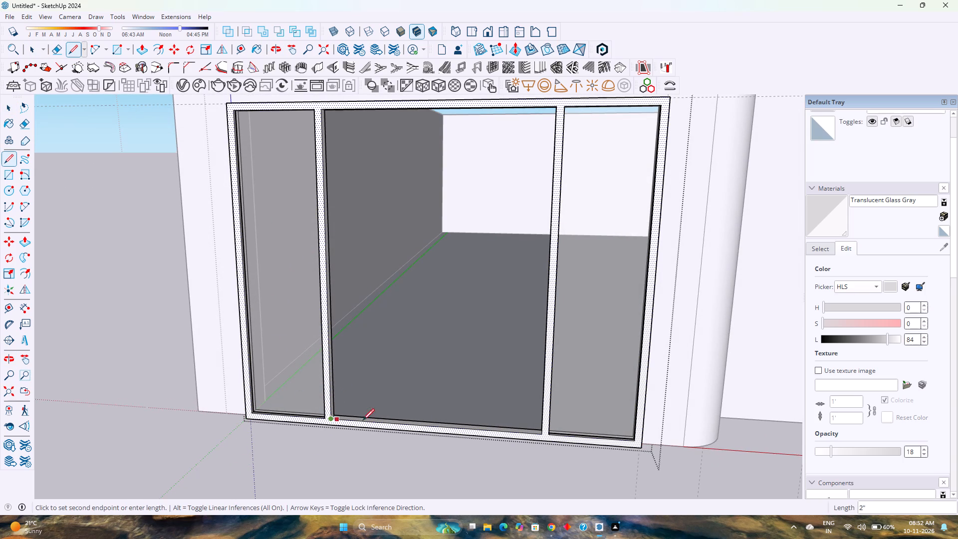
{"action": "left_click", "coordinate": [541, 437]}
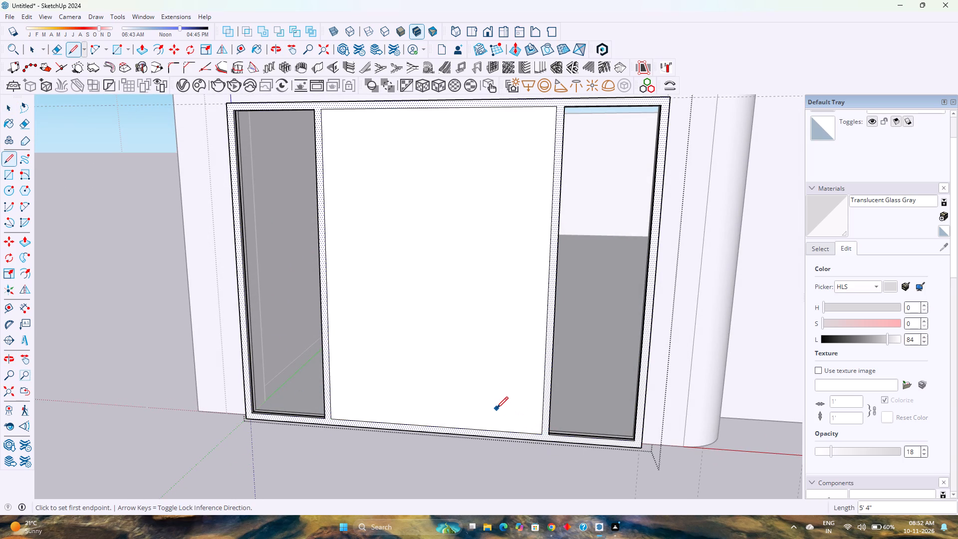
{"action": "key", "text": "space"}
Make the central opening's new face and its bounding edges a group.
{"action": "scroll", "coordinate": [501, 363], "scroll_direction": "down", "scroll_amount": 2}
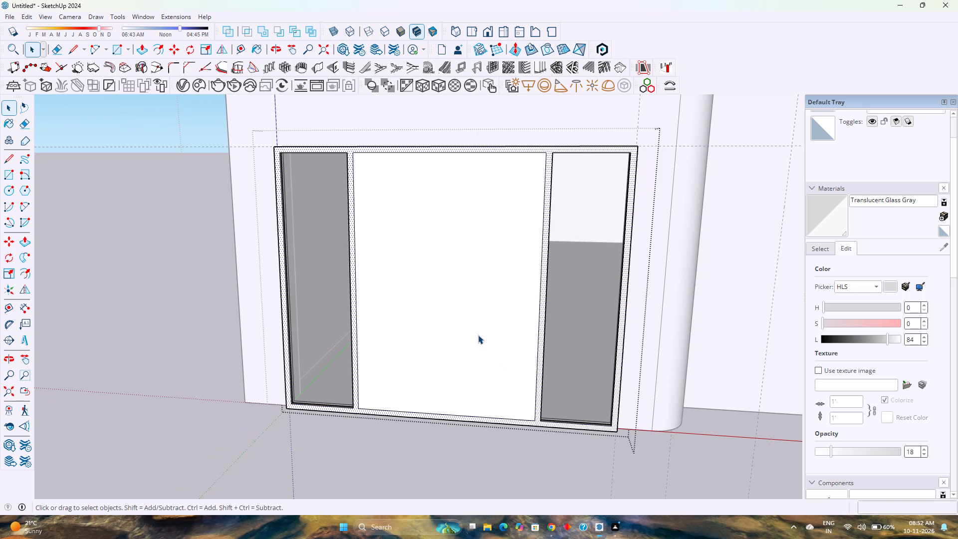
{"action": "double_click", "coordinate": [478, 335]}
{"action": "right_click", "coordinate": [478, 335]}
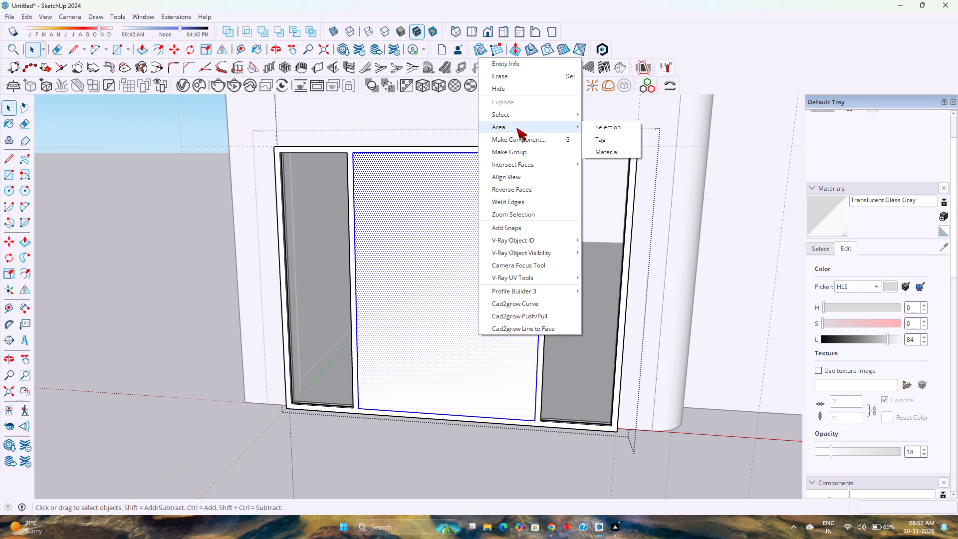
{"action": "left_click", "coordinate": [519, 147]}
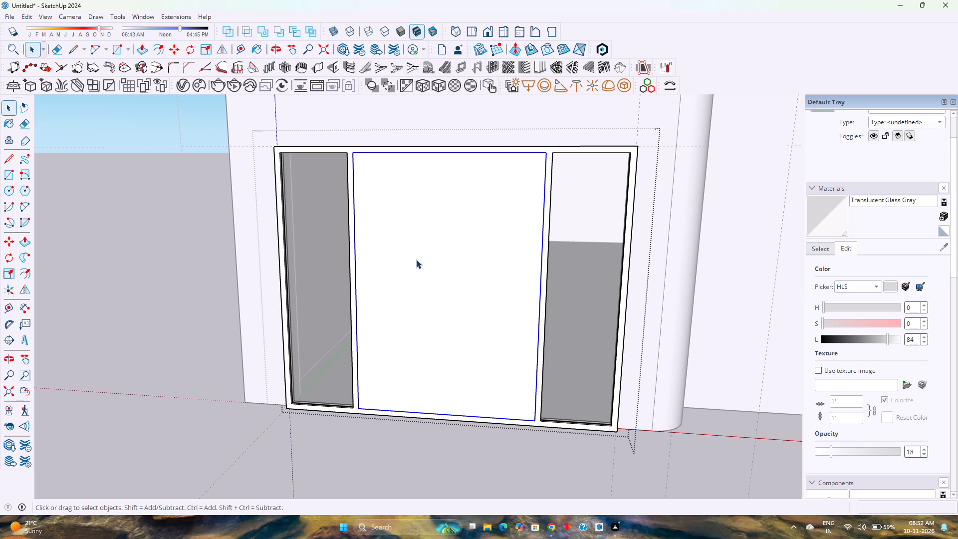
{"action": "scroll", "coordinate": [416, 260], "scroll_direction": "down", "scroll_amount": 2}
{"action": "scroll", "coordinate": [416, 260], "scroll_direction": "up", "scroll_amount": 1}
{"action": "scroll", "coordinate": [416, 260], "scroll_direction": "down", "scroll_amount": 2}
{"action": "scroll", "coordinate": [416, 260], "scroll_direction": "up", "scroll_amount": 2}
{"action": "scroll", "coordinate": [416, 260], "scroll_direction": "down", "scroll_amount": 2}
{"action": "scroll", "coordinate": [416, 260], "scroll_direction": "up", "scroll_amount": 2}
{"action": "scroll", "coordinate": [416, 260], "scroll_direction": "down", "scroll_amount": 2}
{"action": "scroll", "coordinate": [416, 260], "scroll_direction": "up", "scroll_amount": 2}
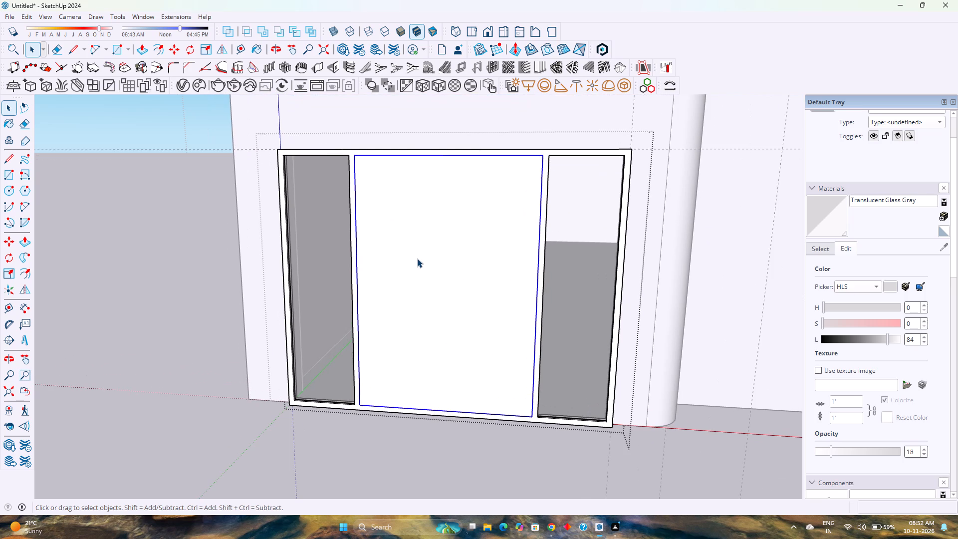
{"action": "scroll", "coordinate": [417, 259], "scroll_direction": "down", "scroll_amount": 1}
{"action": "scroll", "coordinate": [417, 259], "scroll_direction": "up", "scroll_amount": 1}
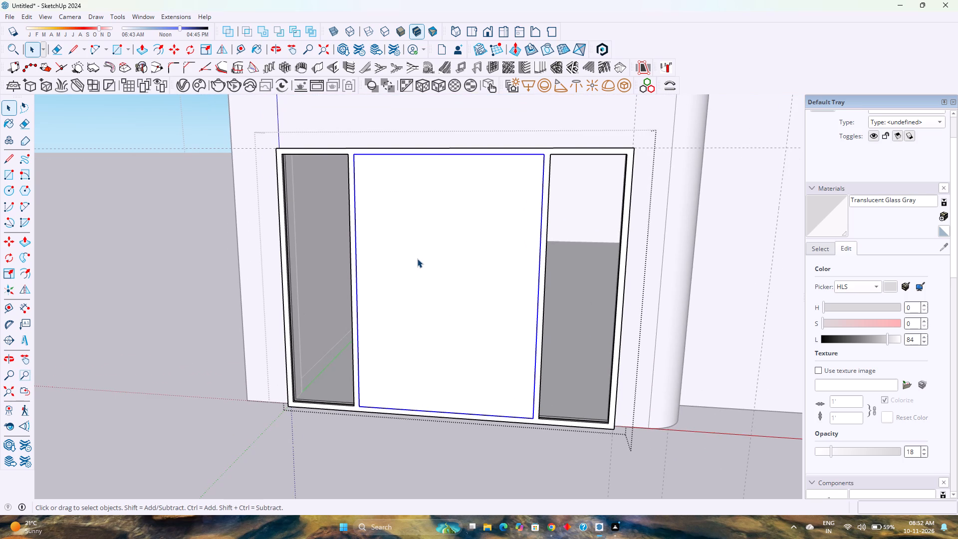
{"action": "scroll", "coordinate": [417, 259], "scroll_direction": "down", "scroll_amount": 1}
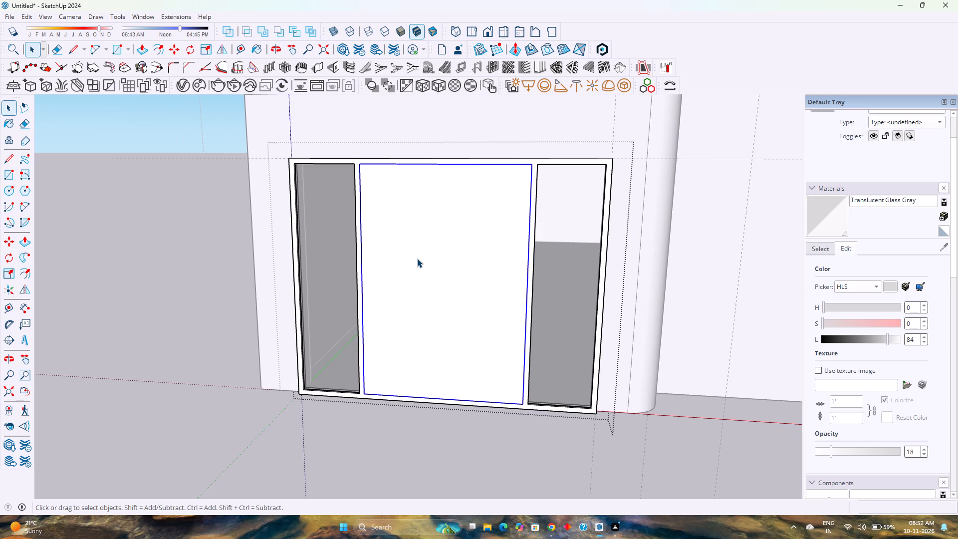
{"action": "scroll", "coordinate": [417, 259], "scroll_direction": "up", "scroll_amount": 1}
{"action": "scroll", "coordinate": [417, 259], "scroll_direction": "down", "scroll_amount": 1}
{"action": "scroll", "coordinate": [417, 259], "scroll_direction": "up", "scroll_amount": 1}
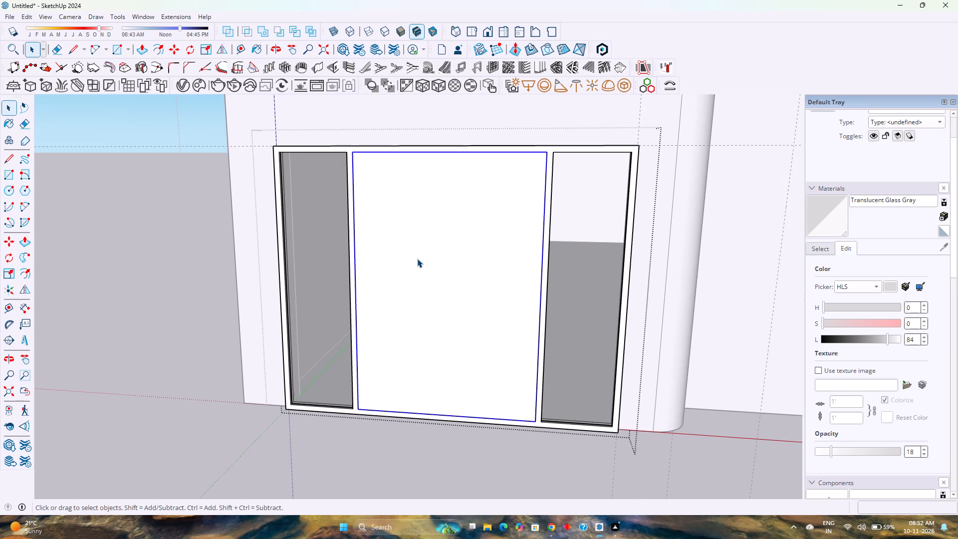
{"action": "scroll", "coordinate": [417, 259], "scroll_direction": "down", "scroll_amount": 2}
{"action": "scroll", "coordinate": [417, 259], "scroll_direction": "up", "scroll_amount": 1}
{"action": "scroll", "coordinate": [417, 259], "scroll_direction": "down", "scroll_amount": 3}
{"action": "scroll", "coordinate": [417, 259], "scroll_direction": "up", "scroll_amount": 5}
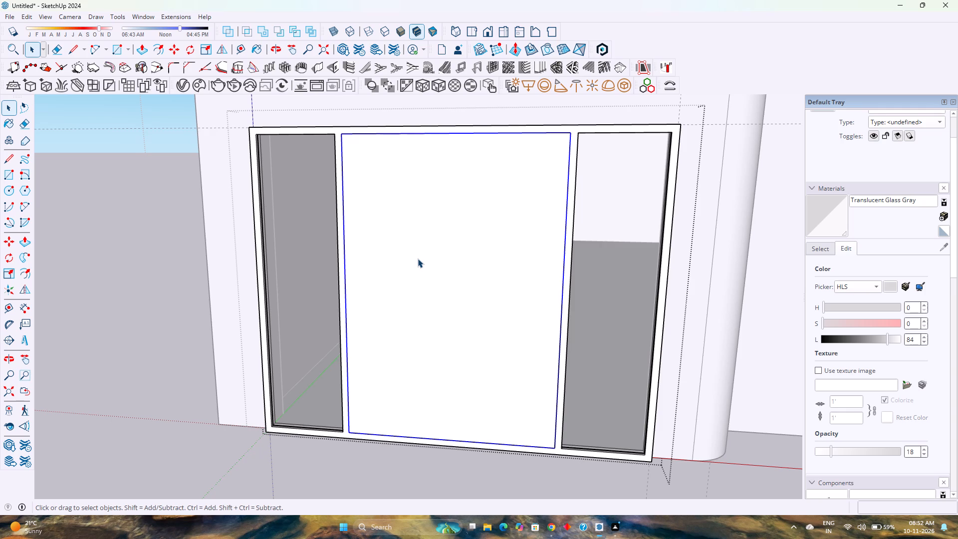
Open the central face group and draw a vertical line from the bottom edge's midpoint to the top edge, splitting it into two leaves.
{"action": "double_click", "coordinate": [418, 259]}
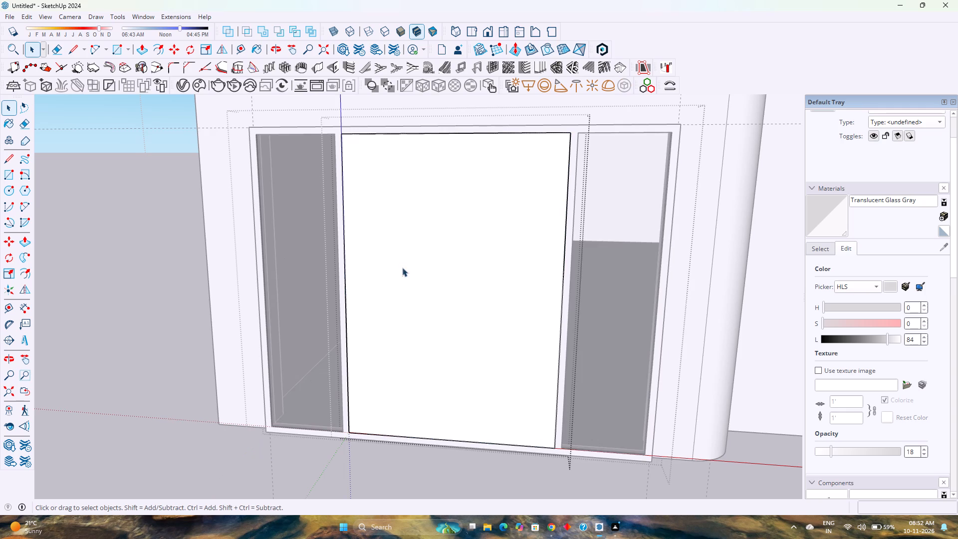
{"action": "left_click", "coordinate": [73, 48]}
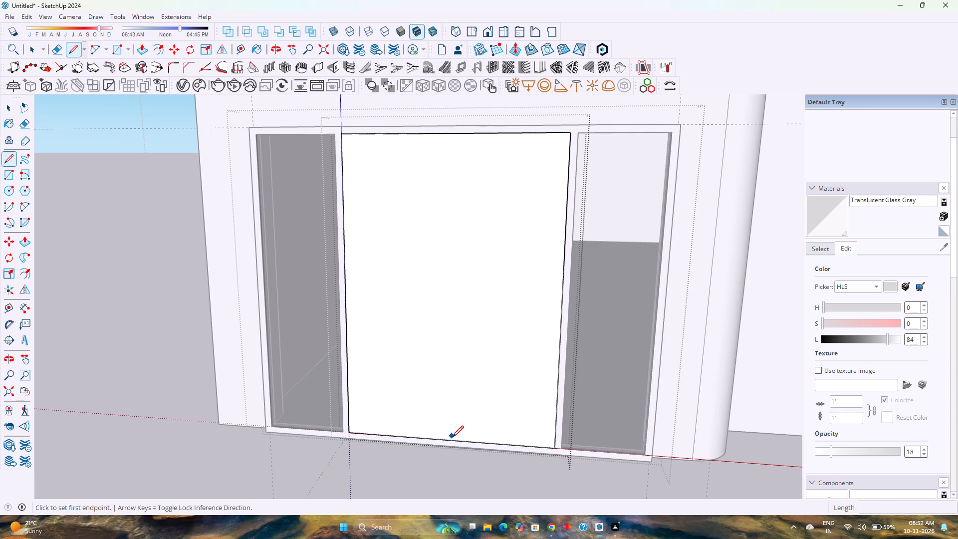
{"action": "left_click", "coordinate": [452, 439]}
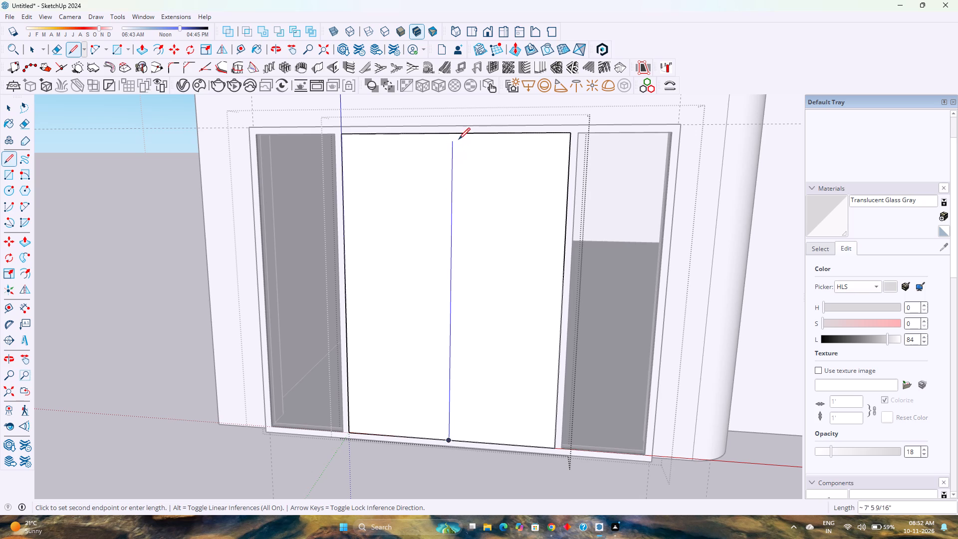
{"action": "left_click", "coordinate": [452, 134]}
{"action": "key", "text": "space"}
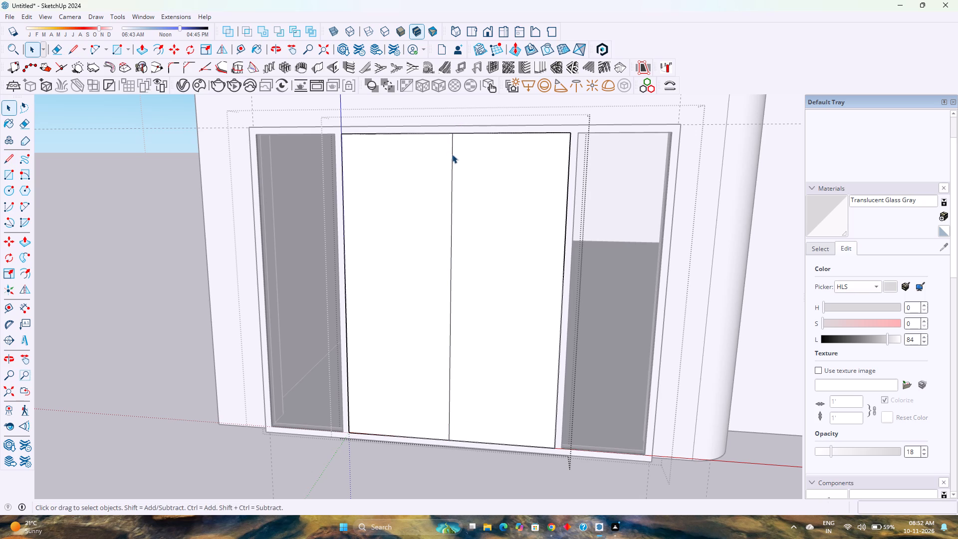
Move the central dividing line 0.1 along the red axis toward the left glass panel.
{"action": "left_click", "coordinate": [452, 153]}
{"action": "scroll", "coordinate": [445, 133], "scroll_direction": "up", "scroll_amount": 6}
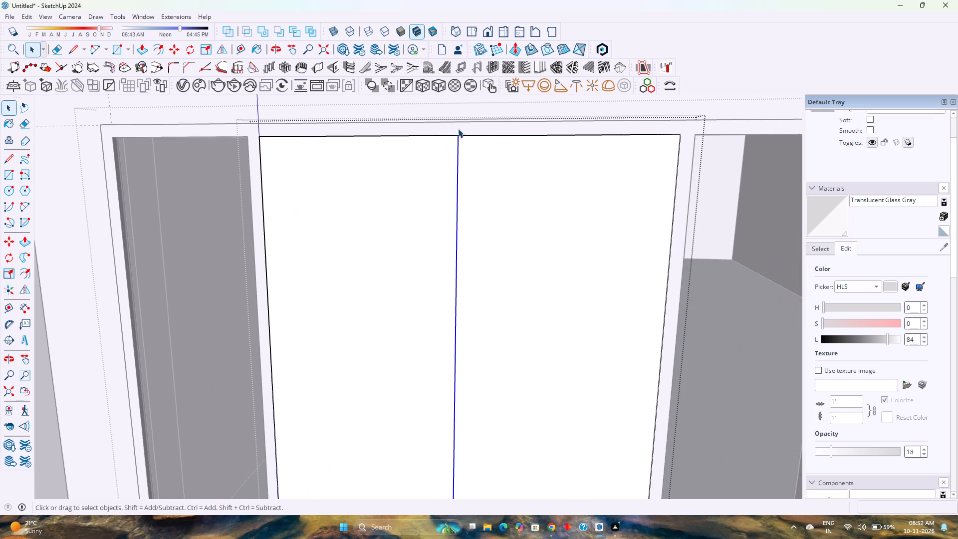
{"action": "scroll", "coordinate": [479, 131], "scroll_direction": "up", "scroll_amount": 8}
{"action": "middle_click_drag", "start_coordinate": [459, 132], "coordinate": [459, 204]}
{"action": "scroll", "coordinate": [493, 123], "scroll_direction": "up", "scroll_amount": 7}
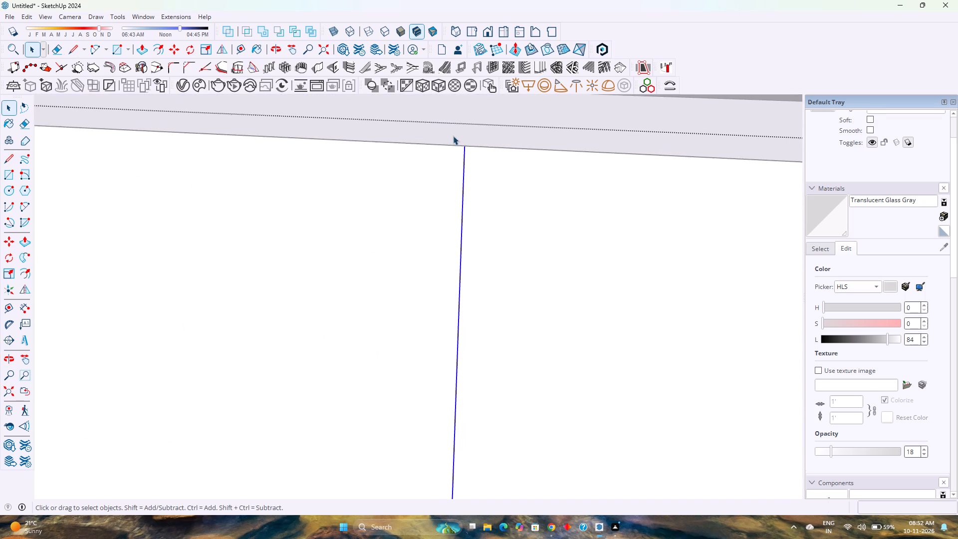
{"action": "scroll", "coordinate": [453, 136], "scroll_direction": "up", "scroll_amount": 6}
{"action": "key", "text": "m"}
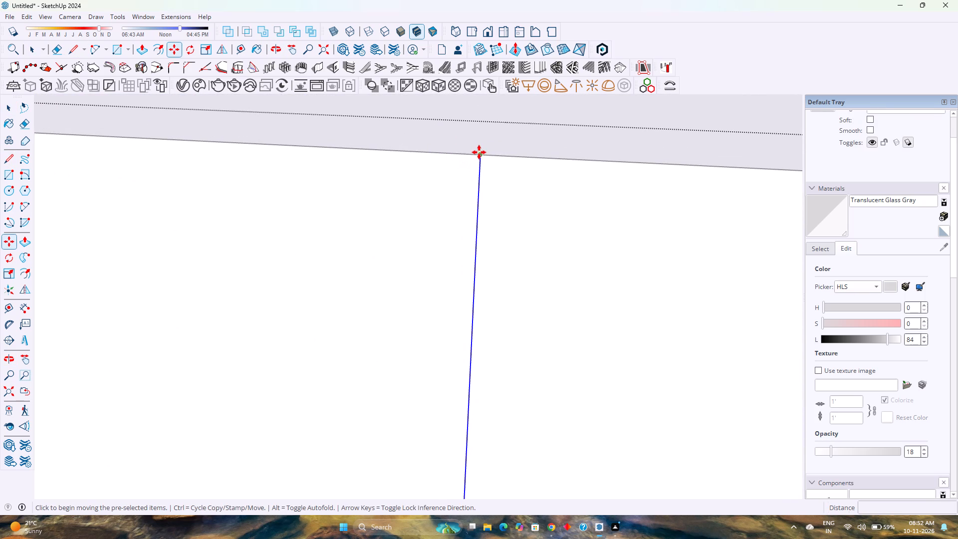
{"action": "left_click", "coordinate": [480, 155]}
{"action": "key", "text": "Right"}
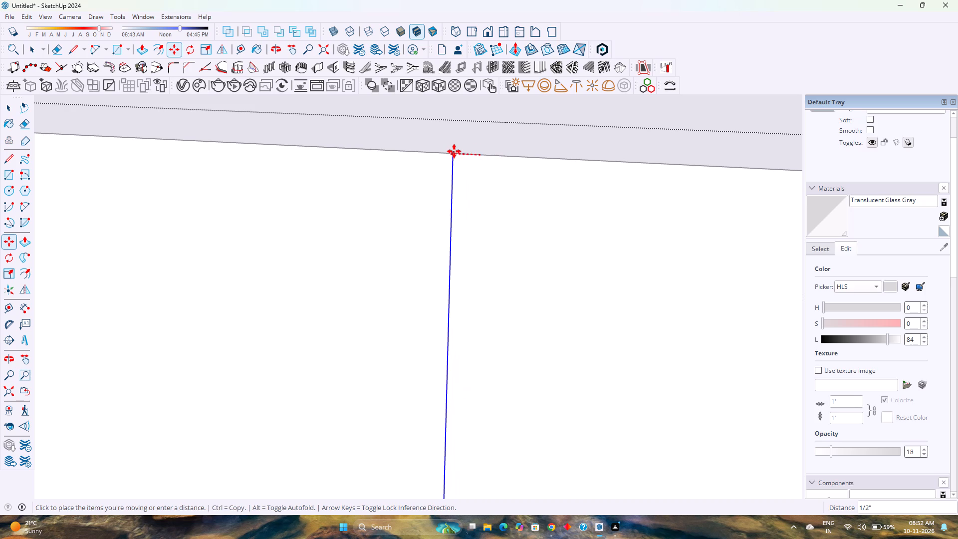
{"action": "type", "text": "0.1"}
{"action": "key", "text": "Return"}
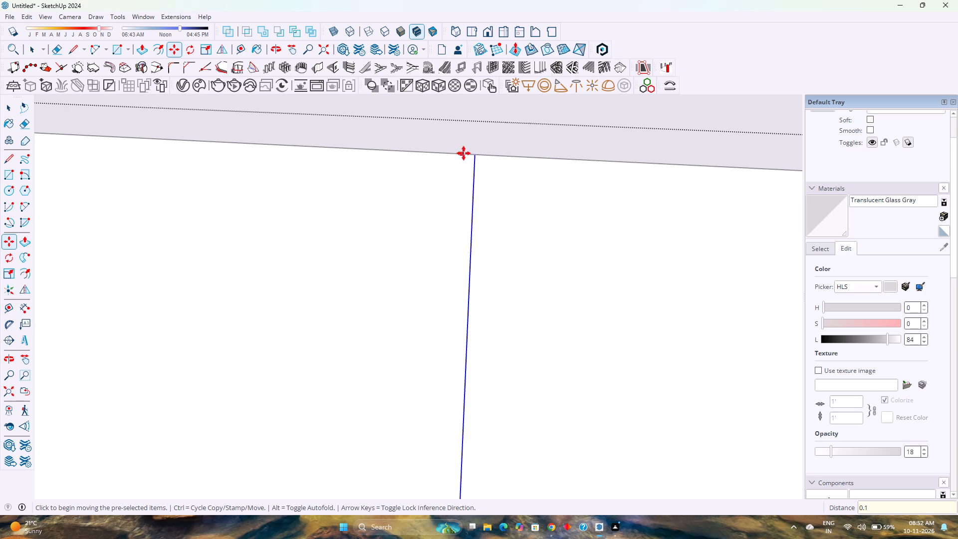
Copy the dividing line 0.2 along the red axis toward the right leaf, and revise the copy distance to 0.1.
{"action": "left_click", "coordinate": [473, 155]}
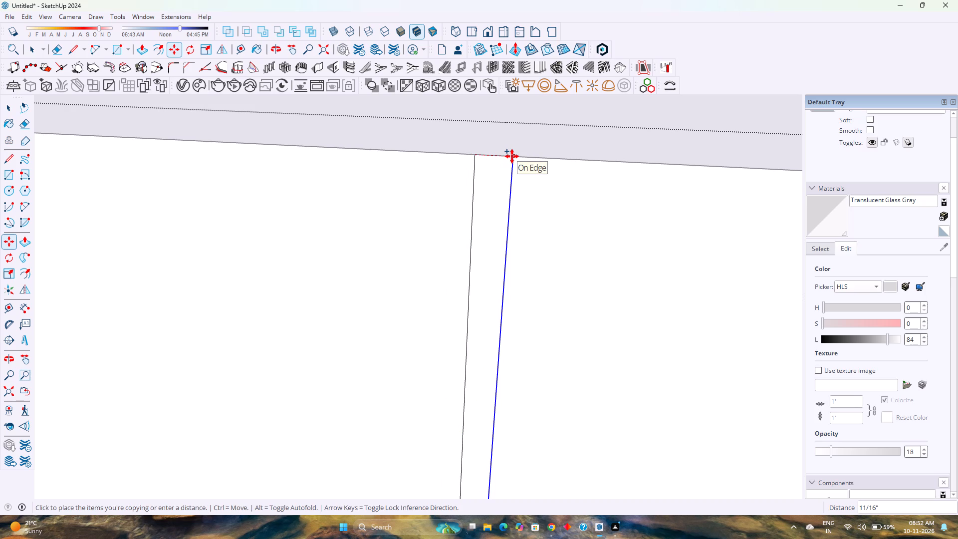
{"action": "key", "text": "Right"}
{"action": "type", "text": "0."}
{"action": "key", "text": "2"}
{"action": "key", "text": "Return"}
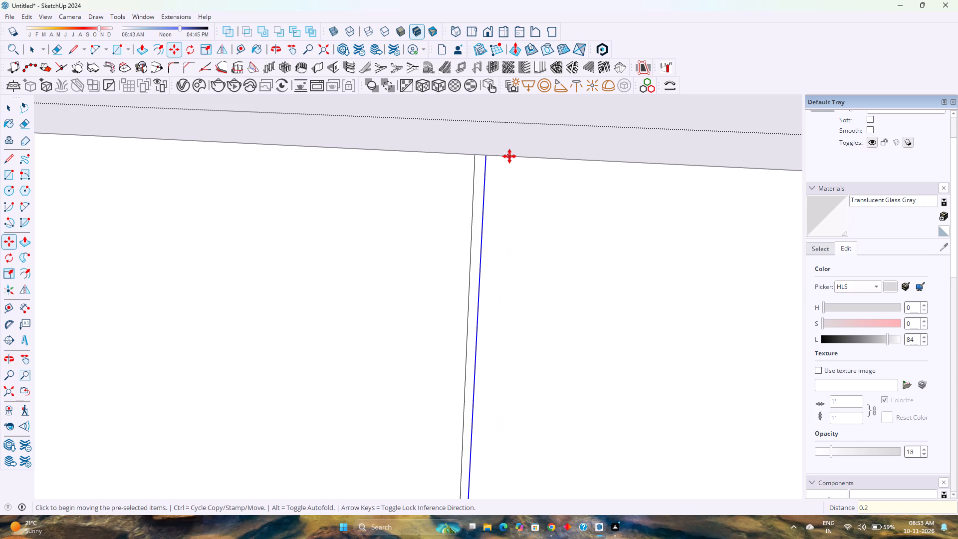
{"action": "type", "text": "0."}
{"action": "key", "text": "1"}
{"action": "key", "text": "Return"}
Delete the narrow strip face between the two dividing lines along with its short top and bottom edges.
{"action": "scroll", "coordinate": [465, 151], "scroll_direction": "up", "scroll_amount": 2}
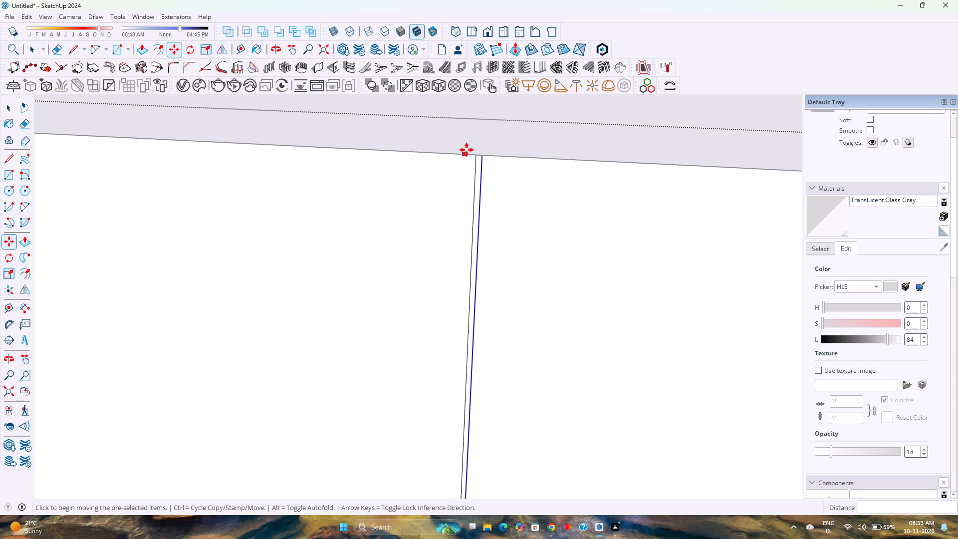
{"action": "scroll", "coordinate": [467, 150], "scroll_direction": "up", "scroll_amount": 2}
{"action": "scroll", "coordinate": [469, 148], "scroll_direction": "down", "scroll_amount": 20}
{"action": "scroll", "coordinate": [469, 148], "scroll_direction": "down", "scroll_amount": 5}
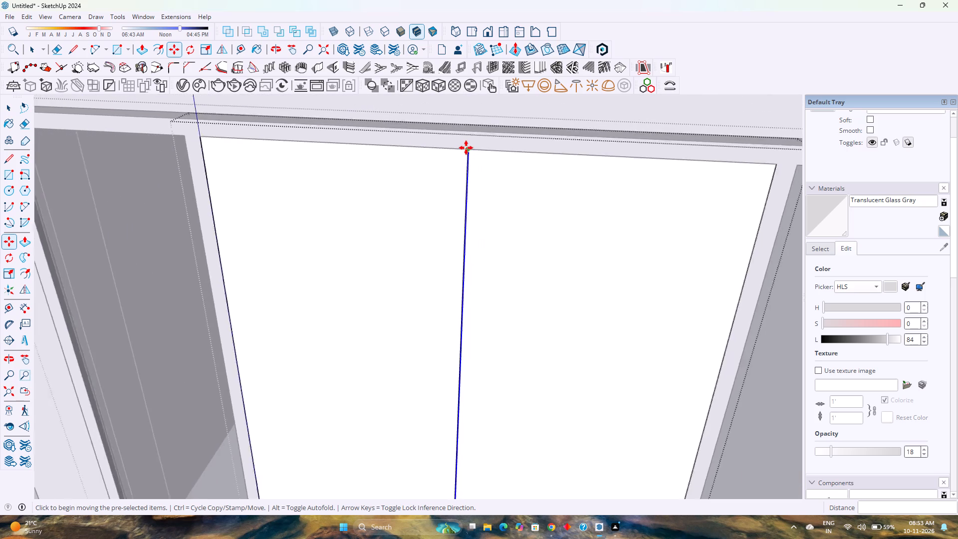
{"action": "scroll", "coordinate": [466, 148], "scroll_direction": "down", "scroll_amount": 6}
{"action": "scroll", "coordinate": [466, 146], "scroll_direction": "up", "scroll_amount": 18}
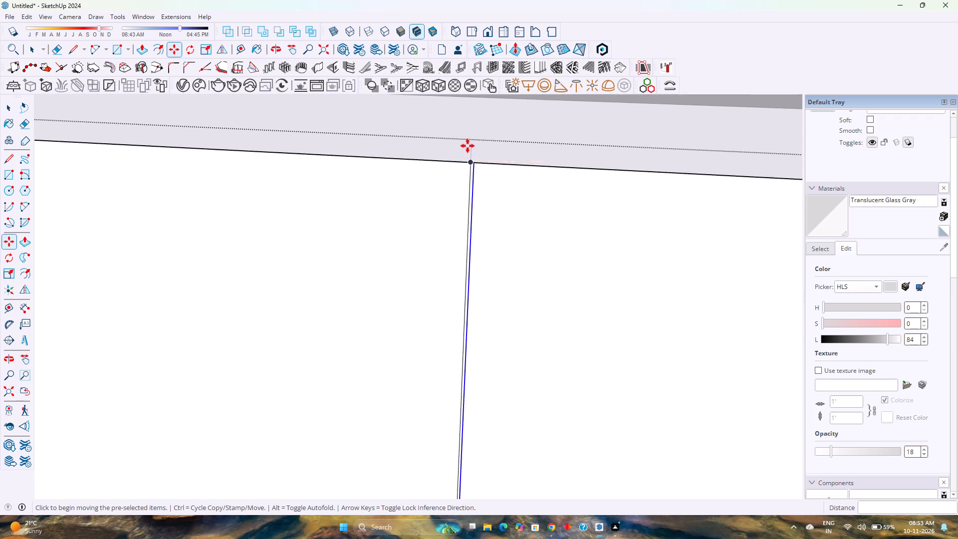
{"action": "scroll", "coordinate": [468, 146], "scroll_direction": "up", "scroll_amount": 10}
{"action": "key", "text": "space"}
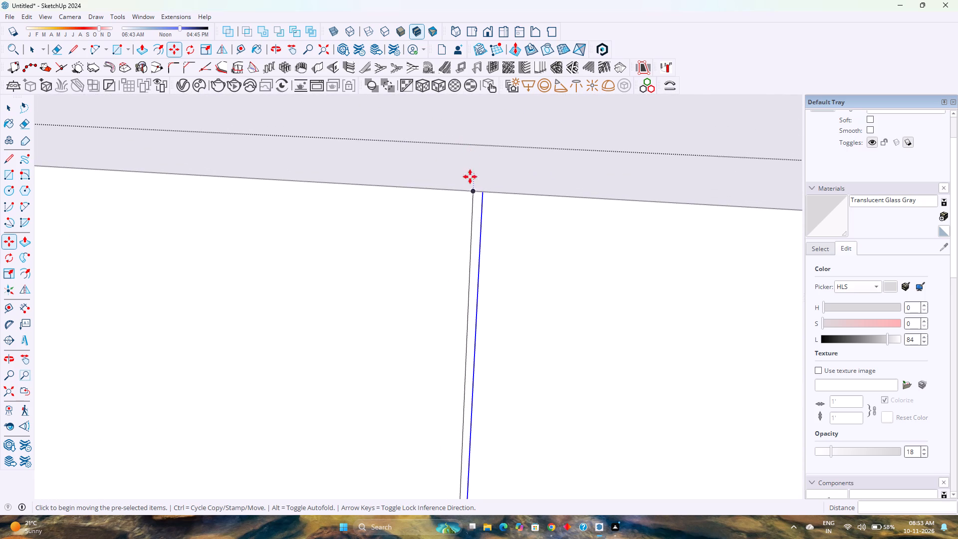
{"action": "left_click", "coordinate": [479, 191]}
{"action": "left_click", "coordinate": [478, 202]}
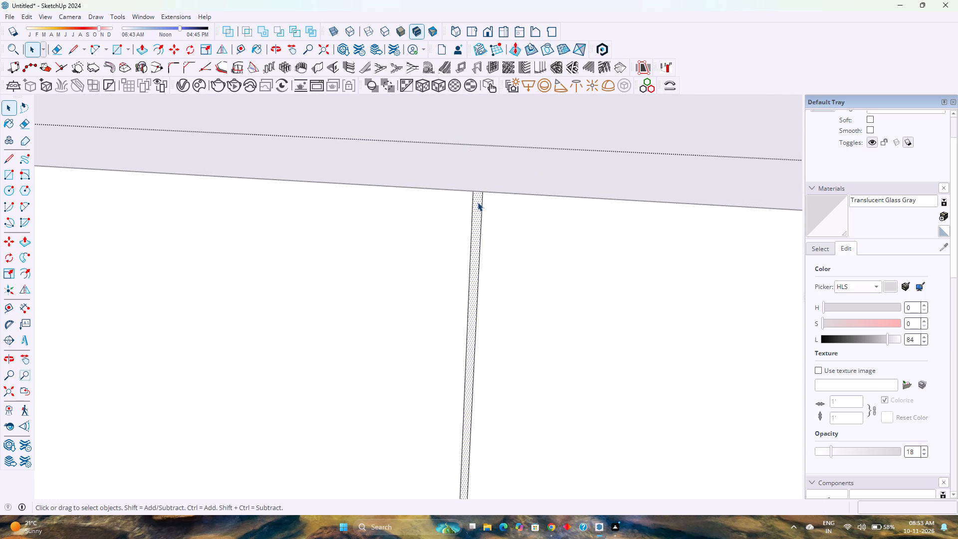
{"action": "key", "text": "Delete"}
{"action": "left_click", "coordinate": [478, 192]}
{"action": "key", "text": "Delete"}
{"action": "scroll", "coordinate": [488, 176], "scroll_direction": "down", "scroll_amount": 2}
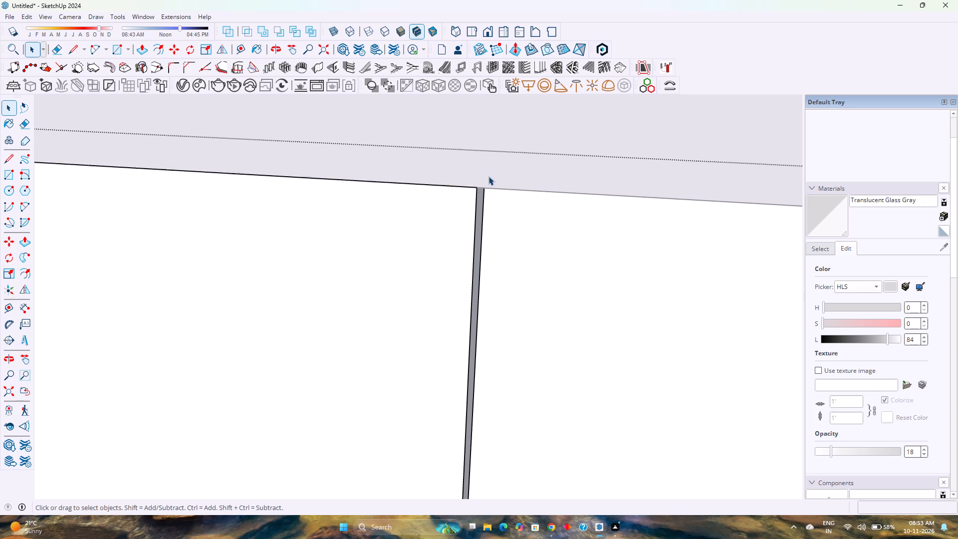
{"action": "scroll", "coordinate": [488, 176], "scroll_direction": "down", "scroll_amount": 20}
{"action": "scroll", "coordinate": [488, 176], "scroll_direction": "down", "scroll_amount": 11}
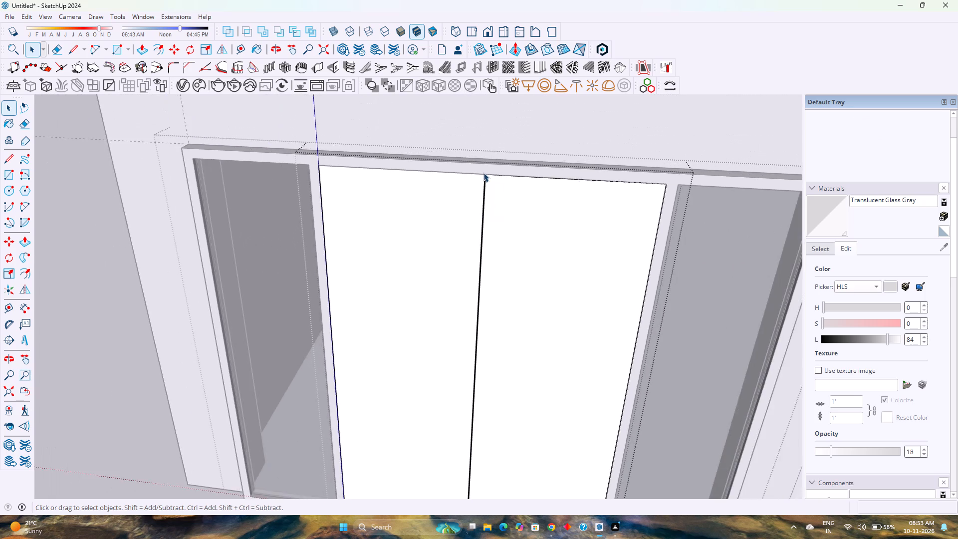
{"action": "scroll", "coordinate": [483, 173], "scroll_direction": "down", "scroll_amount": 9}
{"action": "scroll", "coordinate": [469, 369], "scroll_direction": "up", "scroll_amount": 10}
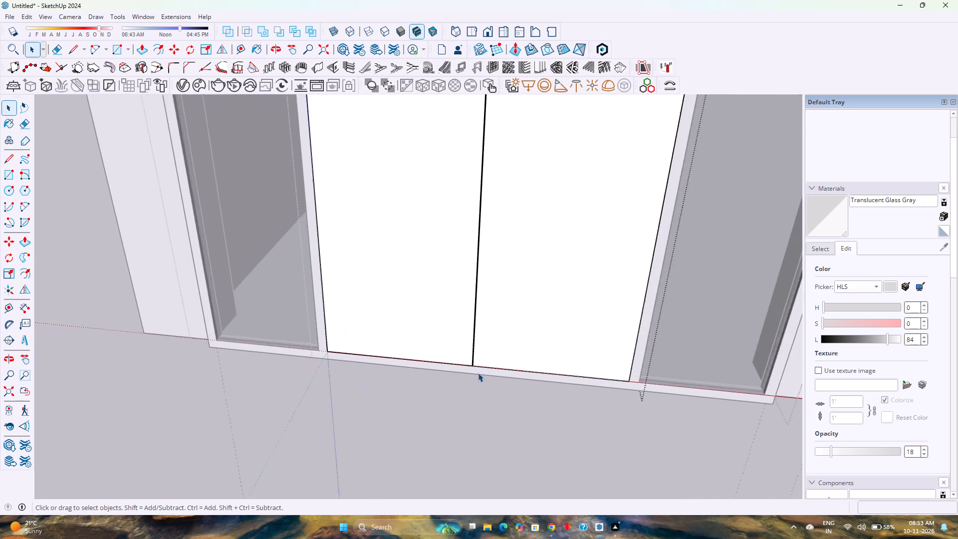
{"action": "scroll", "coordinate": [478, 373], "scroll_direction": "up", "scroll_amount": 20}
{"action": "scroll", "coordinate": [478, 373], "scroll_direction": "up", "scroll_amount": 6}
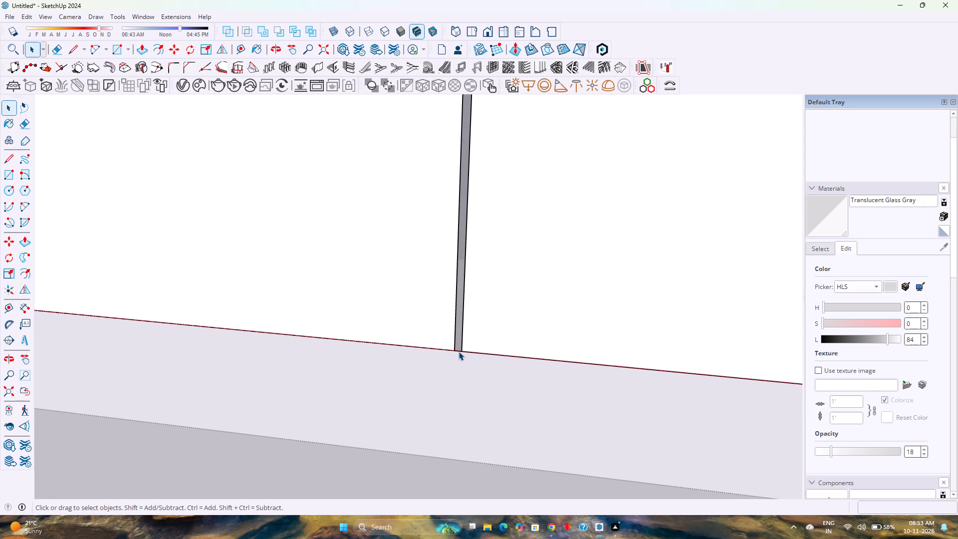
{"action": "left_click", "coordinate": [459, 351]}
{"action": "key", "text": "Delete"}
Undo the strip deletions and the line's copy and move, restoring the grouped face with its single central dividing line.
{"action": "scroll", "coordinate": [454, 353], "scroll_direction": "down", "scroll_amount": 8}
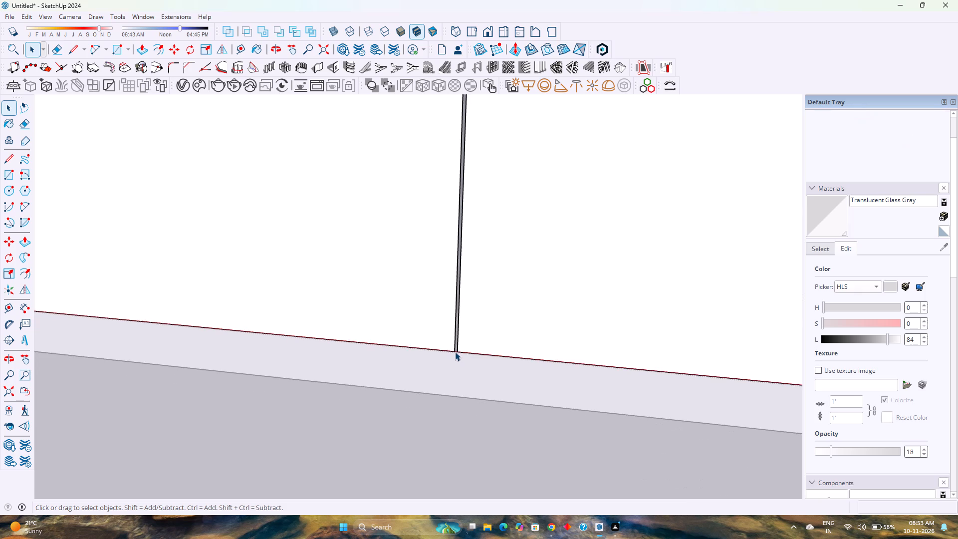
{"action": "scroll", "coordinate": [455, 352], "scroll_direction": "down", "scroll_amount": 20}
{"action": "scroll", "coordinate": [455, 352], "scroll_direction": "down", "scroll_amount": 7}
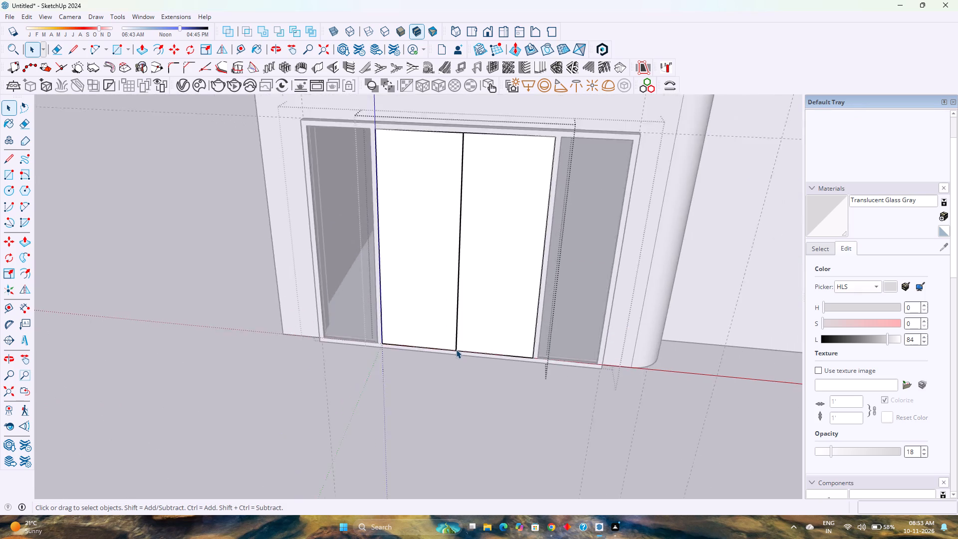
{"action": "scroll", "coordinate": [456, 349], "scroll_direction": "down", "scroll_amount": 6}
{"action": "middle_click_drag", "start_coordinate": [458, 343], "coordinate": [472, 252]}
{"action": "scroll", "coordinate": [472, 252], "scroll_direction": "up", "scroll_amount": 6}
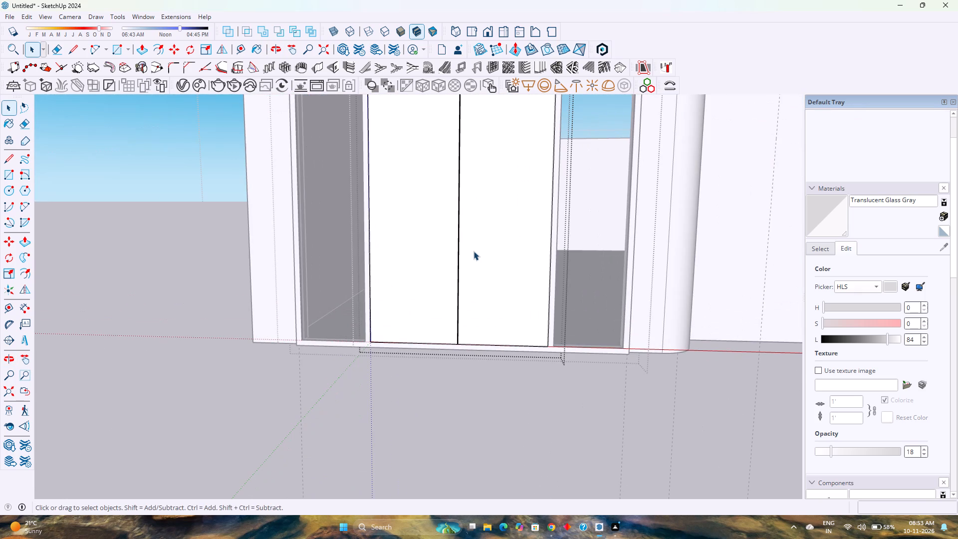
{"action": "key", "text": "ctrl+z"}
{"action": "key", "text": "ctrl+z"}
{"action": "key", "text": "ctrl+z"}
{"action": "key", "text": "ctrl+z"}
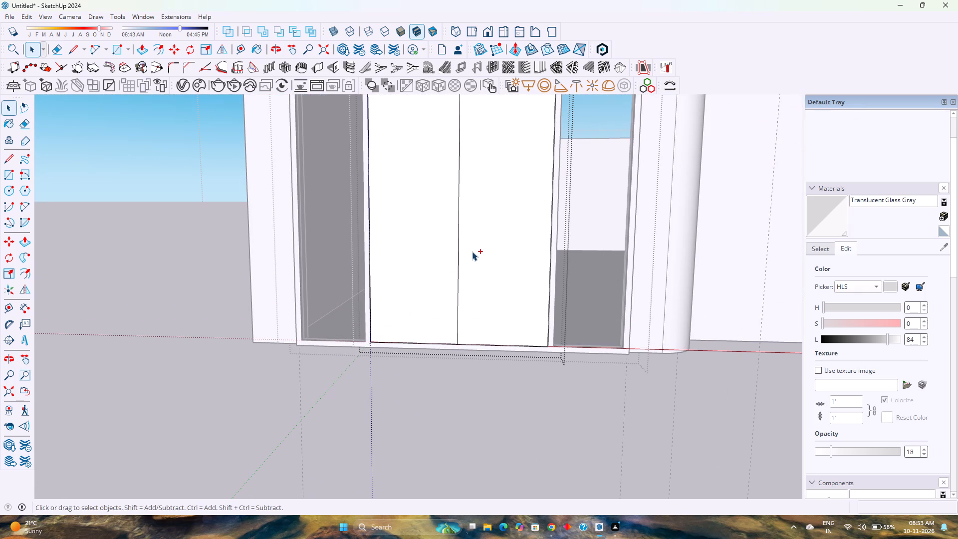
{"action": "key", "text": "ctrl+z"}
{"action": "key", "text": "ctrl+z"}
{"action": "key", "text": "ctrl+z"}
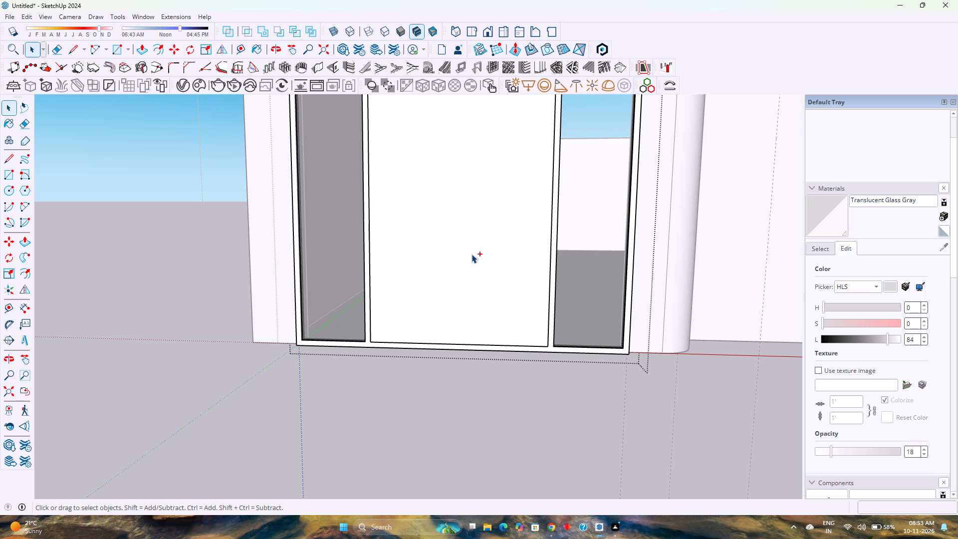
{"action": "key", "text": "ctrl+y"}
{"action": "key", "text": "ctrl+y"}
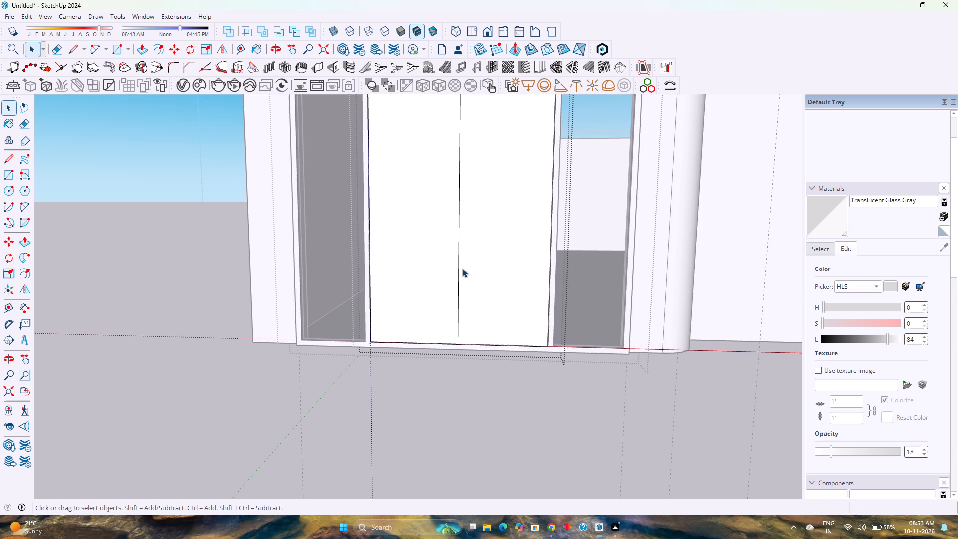
Move the door's central dividing line 0.01 along the red axis toward the left glass panel.
{"action": "left_click", "coordinate": [459, 285]}
{"action": "scroll", "coordinate": [453, 349], "scroll_direction": "up", "scroll_amount": 7}
{"action": "key", "text": "m"}
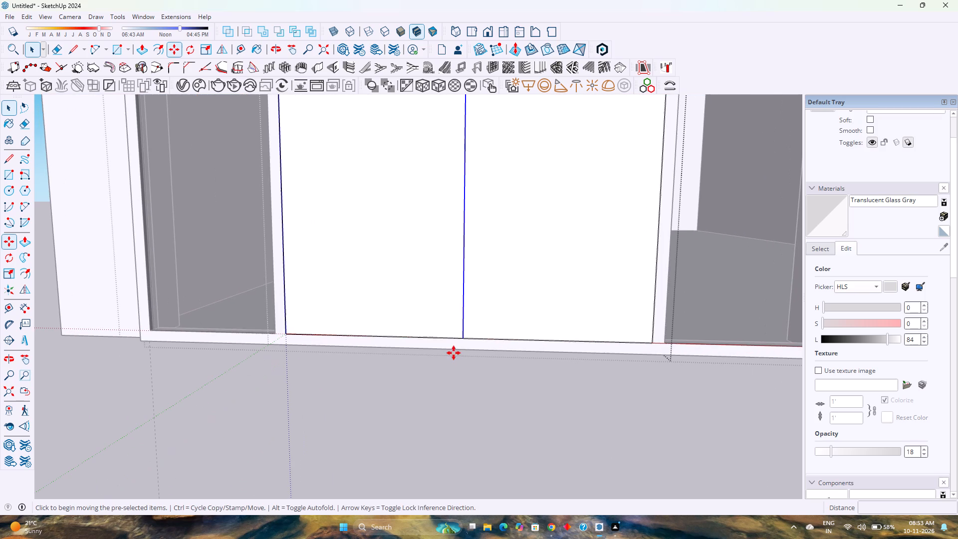
{"action": "scroll", "coordinate": [461, 337], "scroll_direction": "up", "scroll_amount": 13}
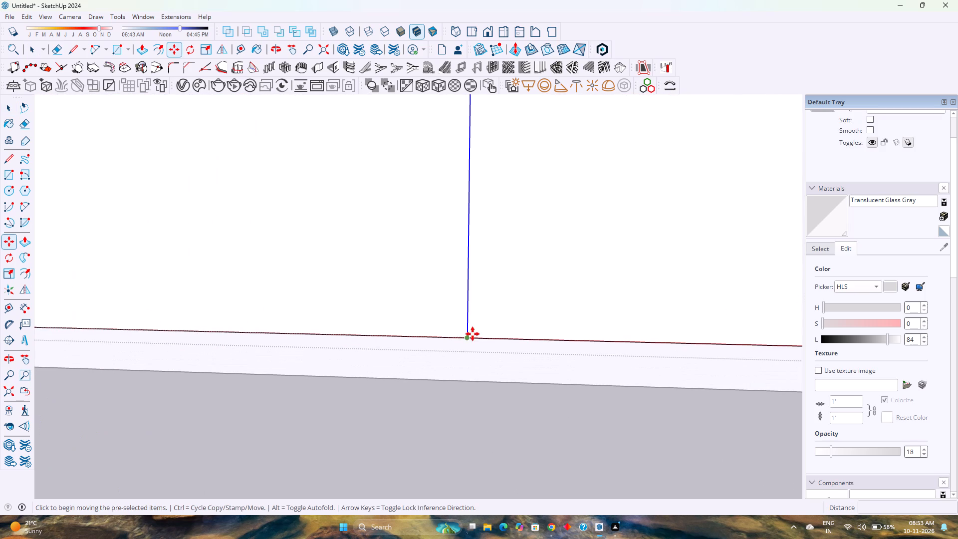
{"action": "left_click", "coordinate": [469, 337]}
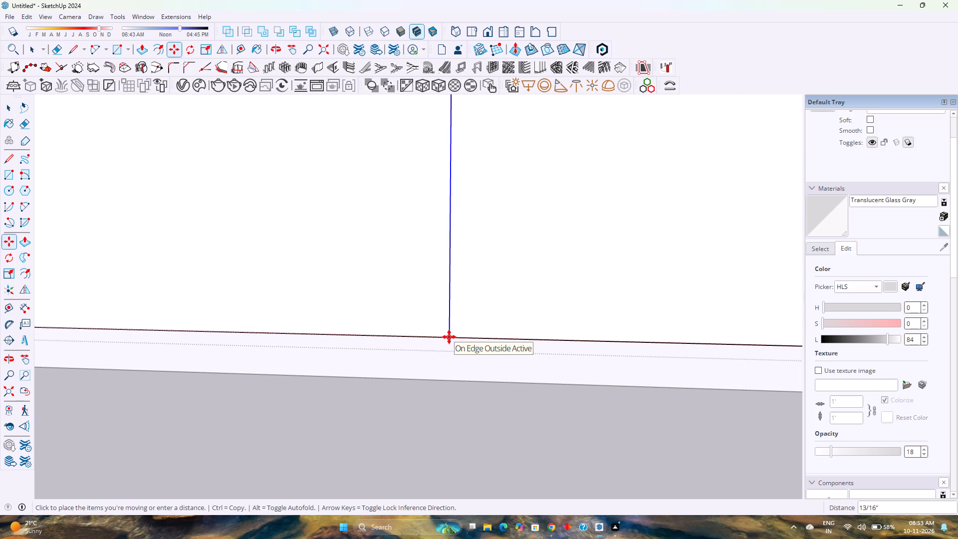
{"action": "key", "text": "Right"}
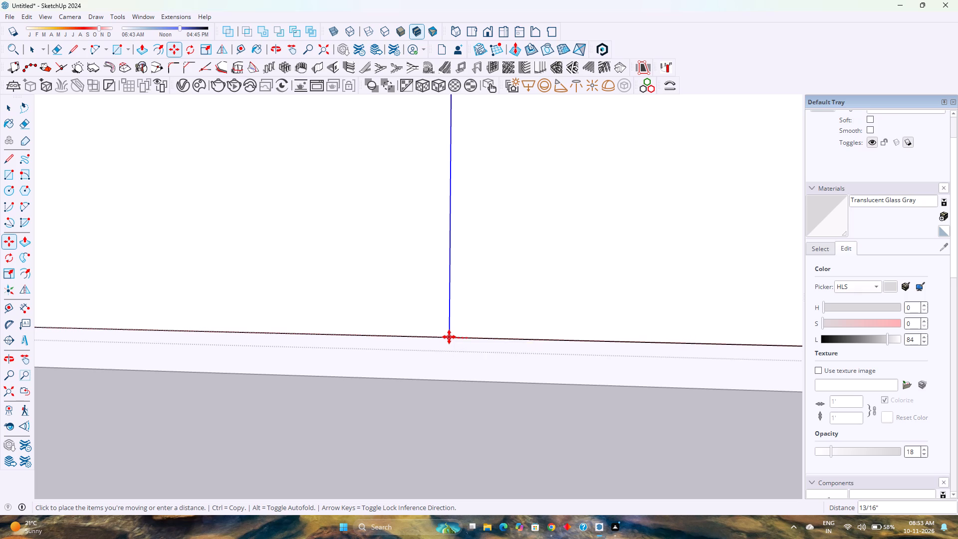
{"action": "type", "text": "0.01"}
{"action": "key", "text": "Return"}
Copy the dividing line 0.02 along the red axis toward the right leaf.
{"action": "left_click", "coordinate": [469, 336]}
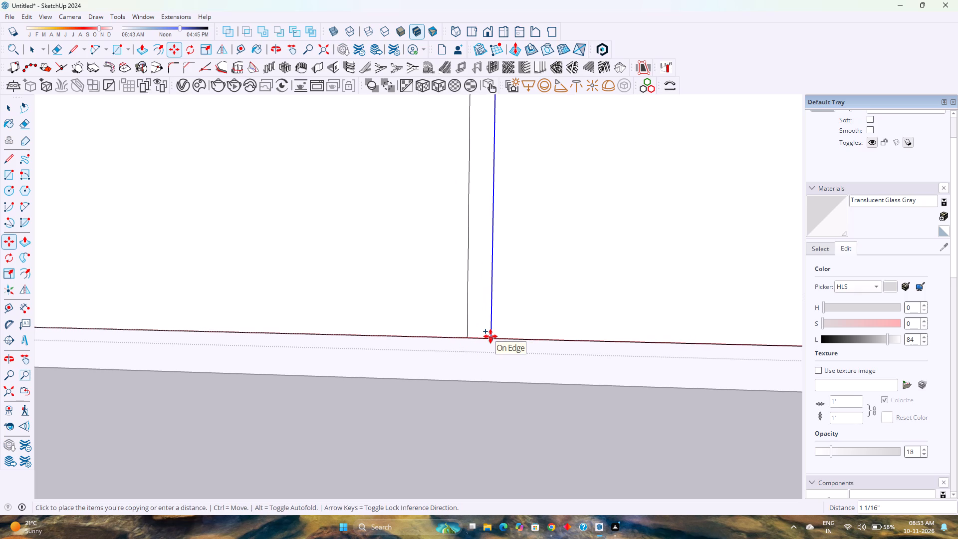
{"action": "key", "text": "Right"}
{"action": "type", "text": "0.02"}
{"action": "key", "text": "Return"}
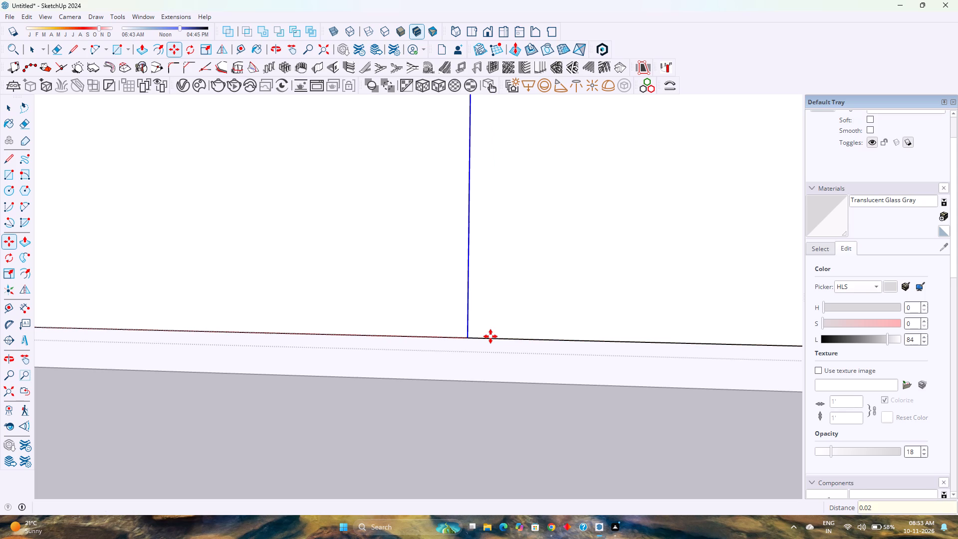
Delete the short bottom edge between the two dividing lines to open the gap between the leaves.
{"action": "scroll", "coordinate": [468, 333], "scroll_direction": "up", "scroll_amount": 19}
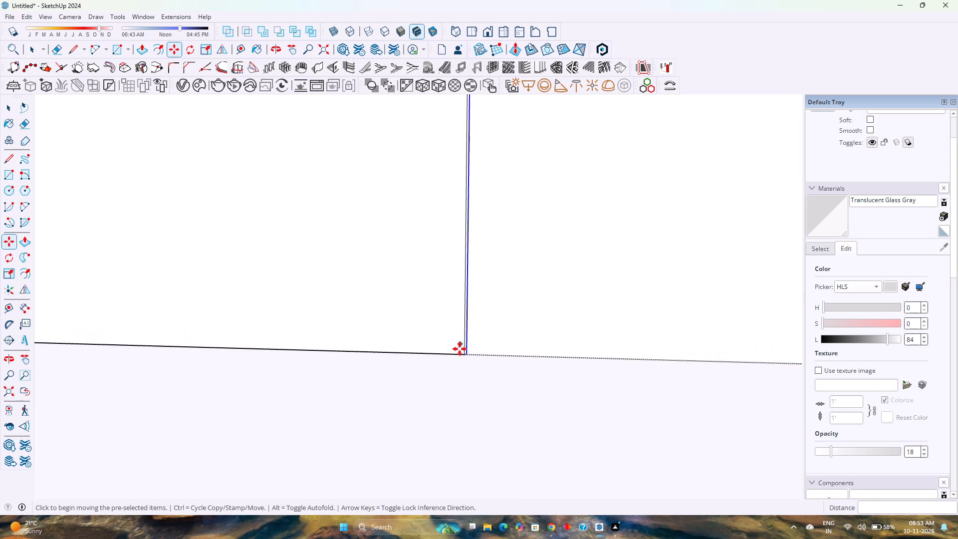
{"action": "scroll", "coordinate": [460, 349], "scroll_direction": "up", "scroll_amount": 20}
{"action": "key", "text": "space"}
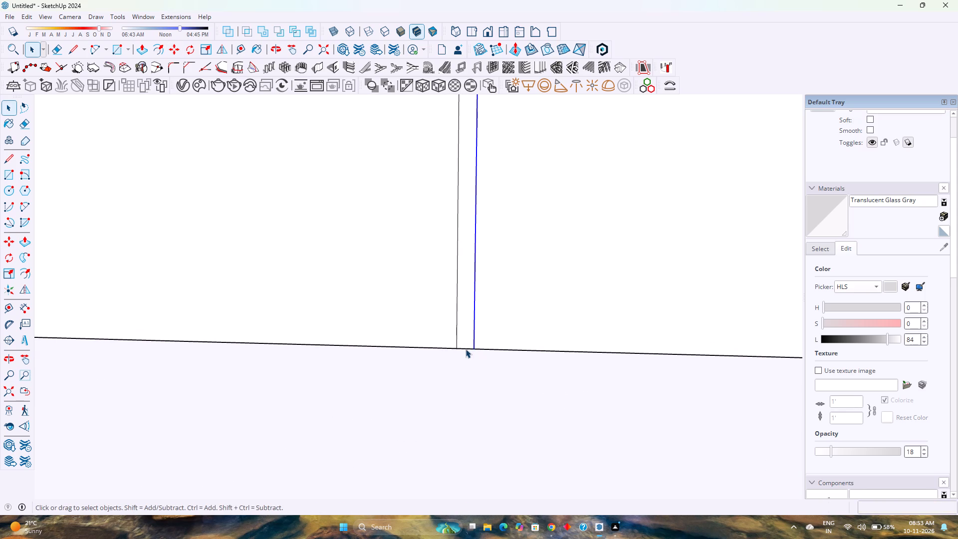
{"action": "left_click", "coordinate": [466, 349]}
{"action": "key", "text": "Delete"}
Delete the short top edge between the two dividing lines at the head of the door.
{"action": "scroll", "coordinate": [466, 341], "scroll_direction": "down", "scroll_amount": 5}
{"action": "scroll", "coordinate": [466, 339], "scroll_direction": "up", "scroll_amount": 1}
{"action": "scroll", "coordinate": [466, 333], "scroll_direction": "down", "scroll_amount": 2}
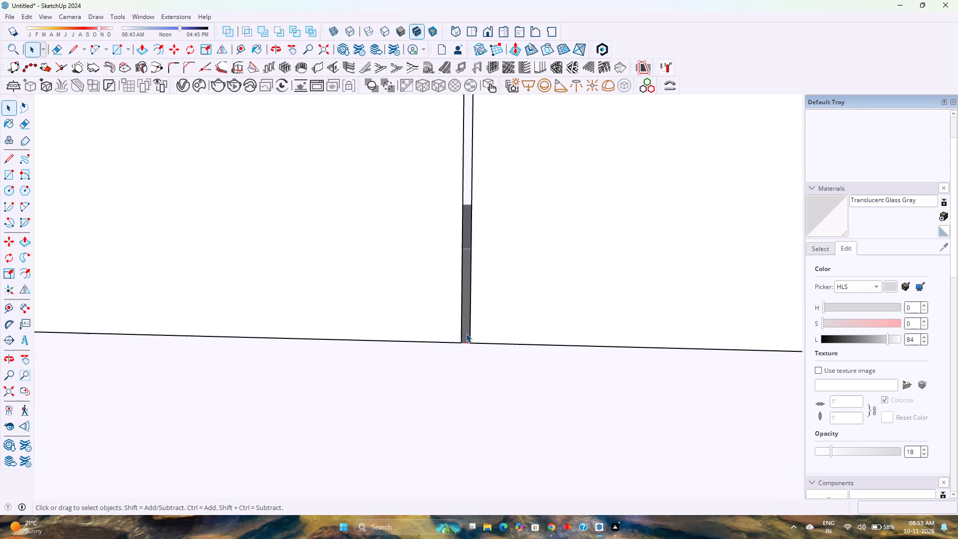
{"action": "scroll", "coordinate": [466, 333], "scroll_direction": "down", "scroll_amount": 9}
{"action": "scroll", "coordinate": [471, 332], "scroll_direction": "down", "scroll_amount": 18}
{"action": "scroll", "coordinate": [466, 329], "scroll_direction": "up", "scroll_amount": 1}
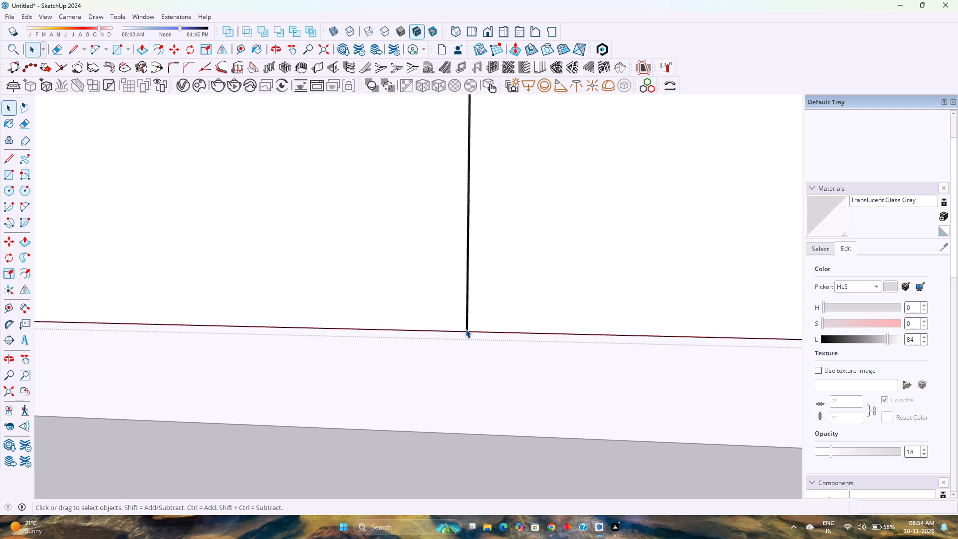
{"action": "scroll", "coordinate": [466, 329], "scroll_direction": "down", "scroll_amount": 10}
{"action": "scroll", "coordinate": [466, 329], "scroll_direction": "up", "scroll_amount": 1}
{"action": "scroll", "coordinate": [466, 335], "scroll_direction": "down", "scroll_amount": 20}
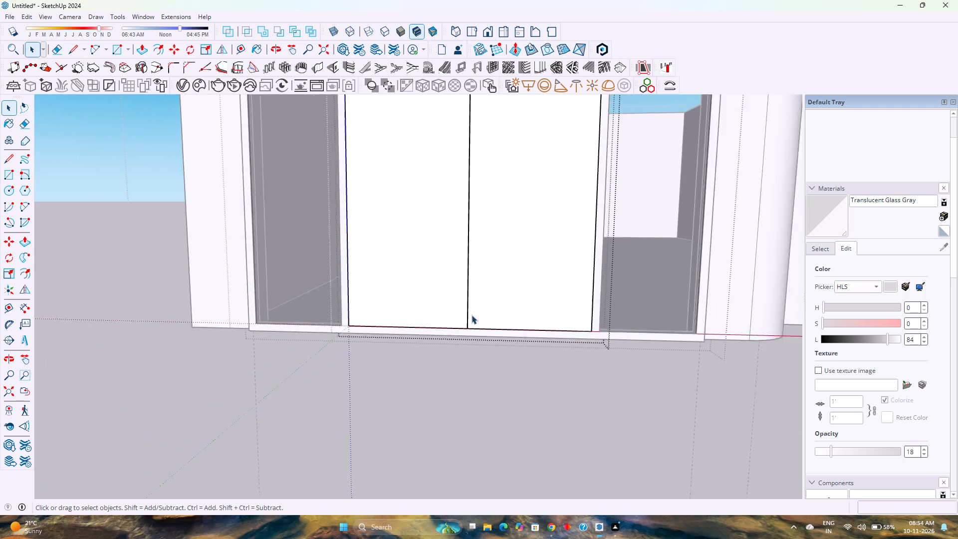
{"action": "scroll", "coordinate": [472, 315], "scroll_direction": "down", "scroll_amount": 10}
{"action": "middle_click_drag", "start_coordinate": [458, 270], "coordinate": [427, 361], "text": "shift"}
{"action": "scroll", "coordinate": [431, 288], "scroll_direction": "up", "scroll_amount": 2}
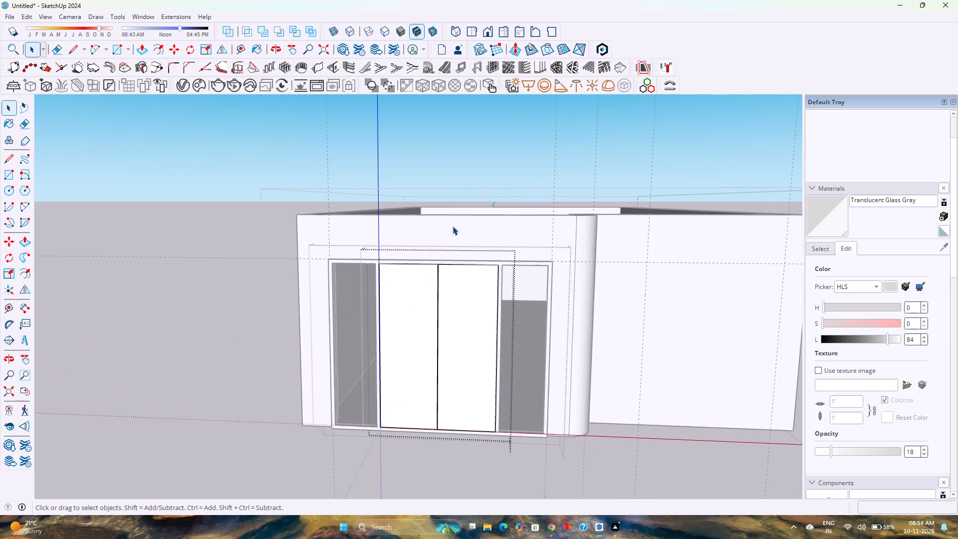
{"action": "scroll", "coordinate": [453, 226], "scroll_direction": "up", "scroll_amount": 1}
{"action": "scroll", "coordinate": [433, 274], "scroll_direction": "up", "scroll_amount": 20}
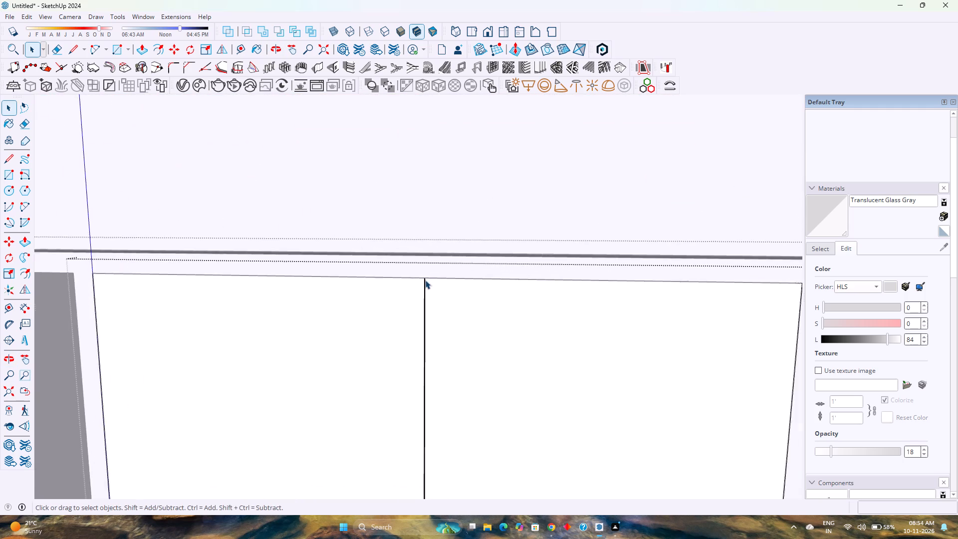
{"action": "scroll", "coordinate": [425, 280], "scroll_direction": "up", "scroll_amount": 20}
{"action": "scroll", "coordinate": [425, 280], "scroll_direction": "up", "scroll_amount": 8}
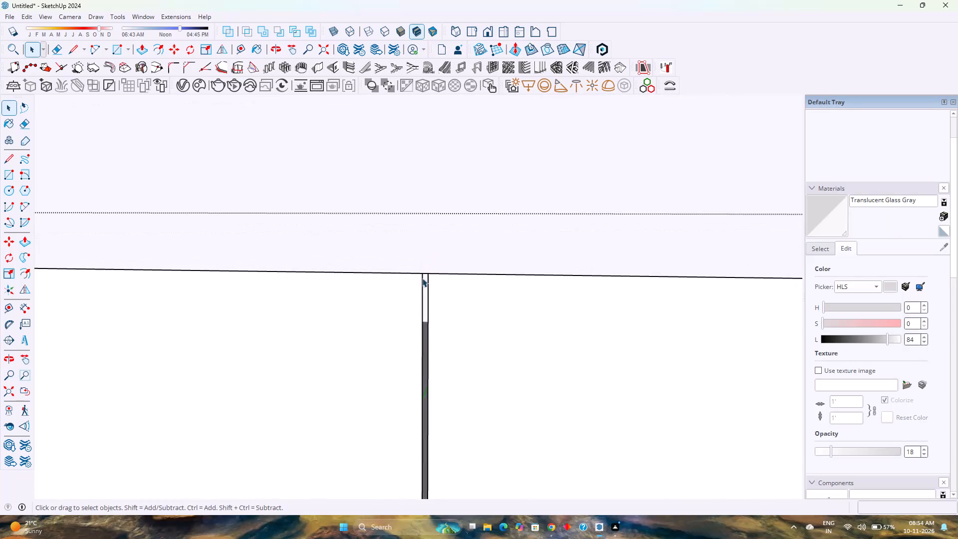
{"action": "scroll", "coordinate": [422, 278], "scroll_direction": "up", "scroll_amount": 8}
{"action": "scroll", "coordinate": [425, 272], "scroll_direction": "down", "scroll_amount": 9}
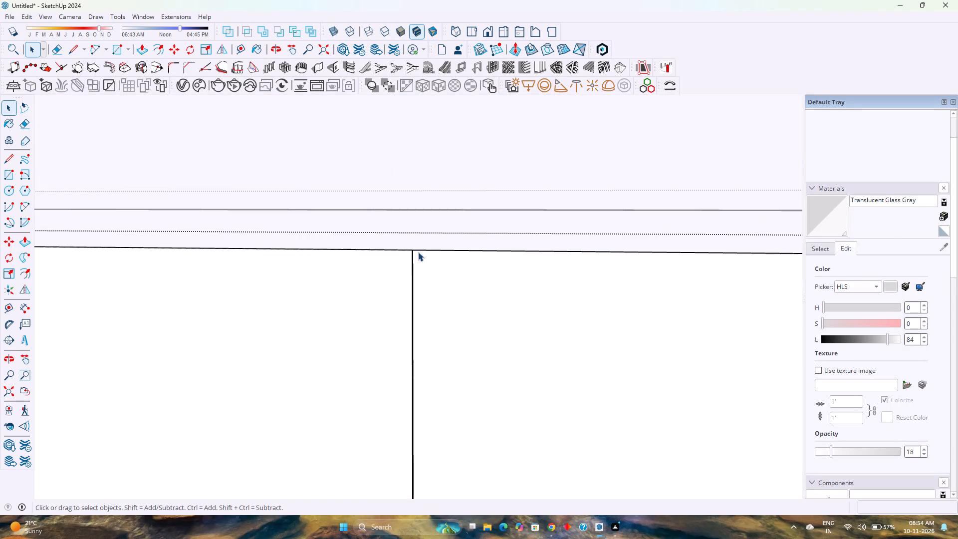
{"action": "scroll", "coordinate": [416, 251], "scroll_direction": "up", "scroll_amount": 20}
{"action": "scroll", "coordinate": [416, 251], "scroll_direction": "up", "scroll_amount": 4}
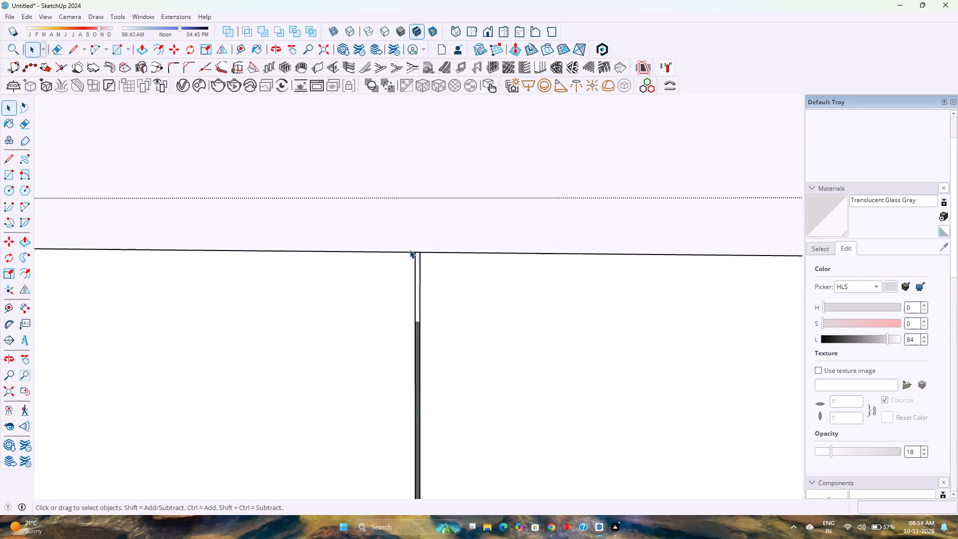
{"action": "scroll", "coordinate": [410, 250], "scroll_direction": "up", "scroll_amount": 12}
{"action": "left_click", "coordinate": [434, 258]}
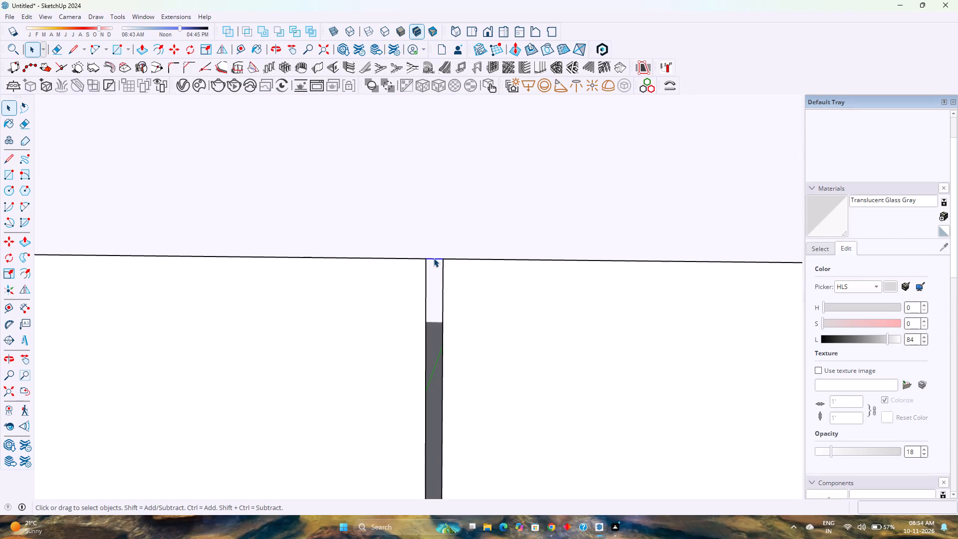
{"action": "key", "text": "Delete"}
Push/Pull the left door leaf's face by 2" and repeat the same extrusion on the right leaf.
{"action": "scroll", "coordinate": [398, 240], "scroll_direction": "down", "scroll_amount": 6}
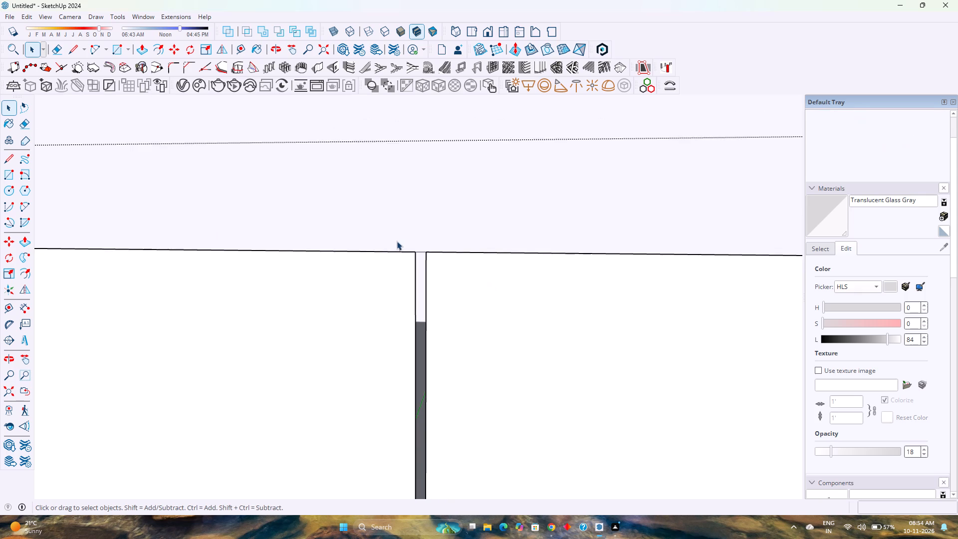
{"action": "scroll", "coordinate": [397, 241], "scroll_direction": "down", "scroll_amount": 3}
{"action": "scroll", "coordinate": [393, 241], "scroll_direction": "down", "scroll_amount": 20}
{"action": "scroll", "coordinate": [393, 241], "scroll_direction": "down", "scroll_amount": 3}
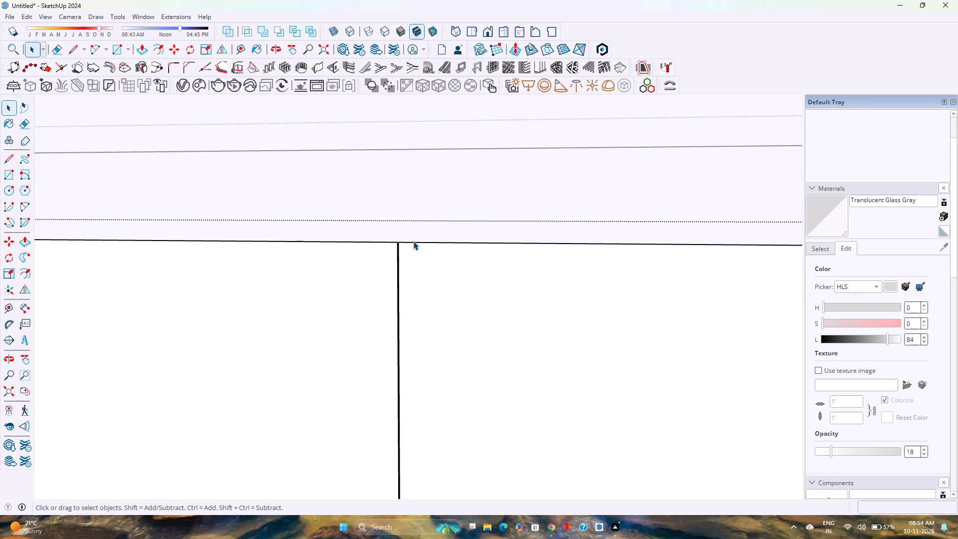
{"action": "scroll", "coordinate": [413, 241], "scroll_direction": "down", "scroll_amount": 20}
{"action": "scroll", "coordinate": [413, 241], "scroll_direction": "down", "scroll_amount": 9}
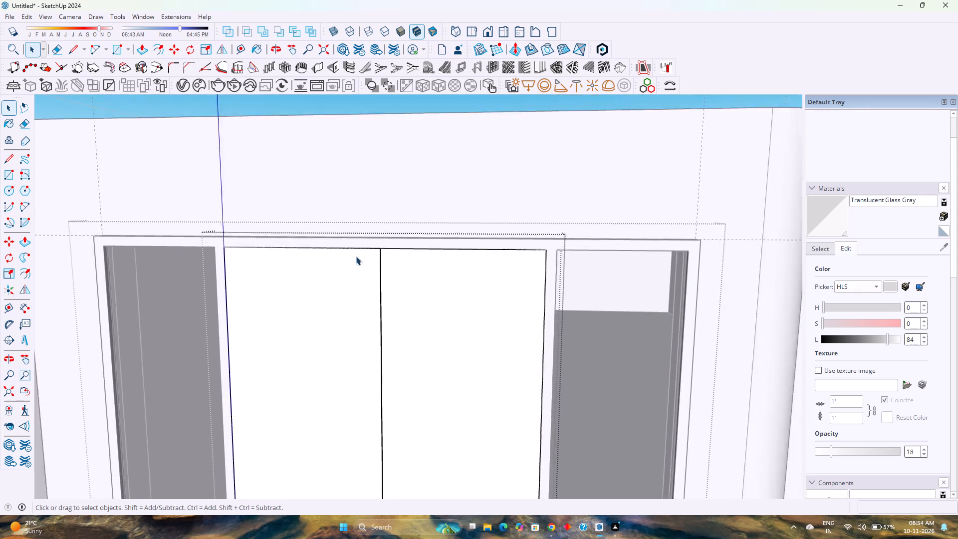
{"action": "scroll", "coordinate": [356, 256], "scroll_direction": "down", "scroll_amount": 2}
{"action": "key", "text": "p"}
{"action": "left_click", "coordinate": [347, 291]}
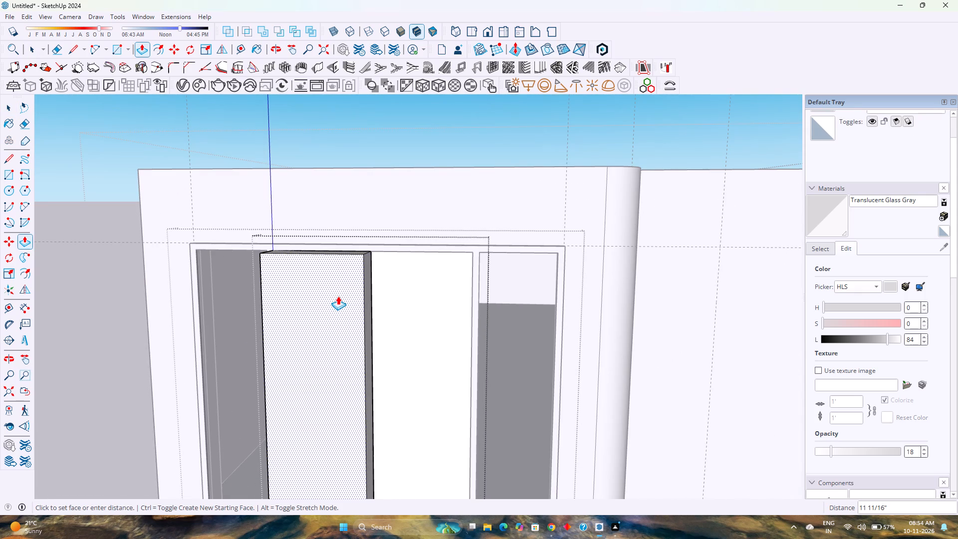
{"action": "key", "text": "2"}
{"action": "key", "text": "Return"}
{"action": "double_click", "coordinate": [413, 279]}
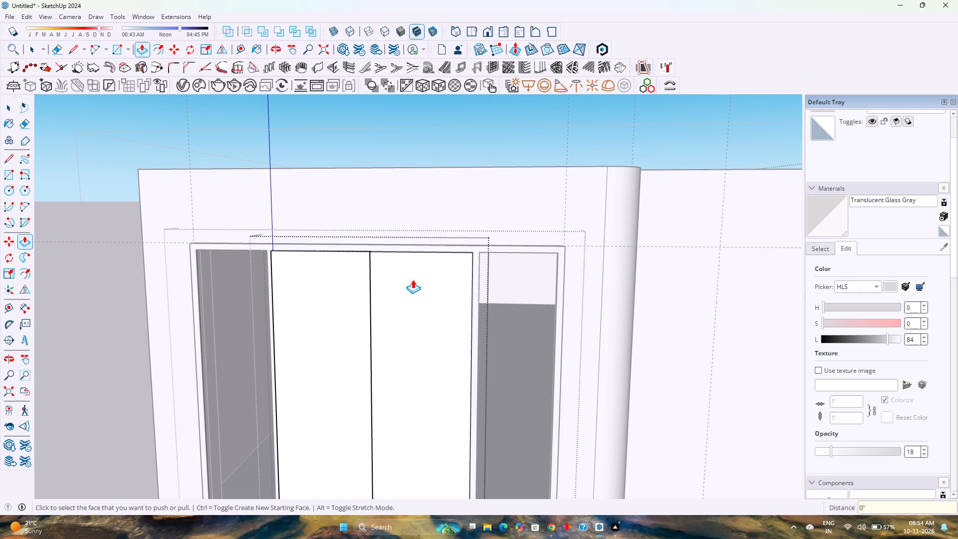
Offset the left leaf's outline inward by 2, revise the offset to 1.55, and repeat it on the right leaf.
{"action": "scroll", "coordinate": [377, 275], "scroll_direction": "down", "scroll_amount": 10}
{"action": "middle_click_drag", "start_coordinate": [363, 290], "coordinate": [383, 248], "text": "shift"}
{"action": "scroll", "coordinate": [372, 277], "scroll_direction": "up", "scroll_amount": 5}
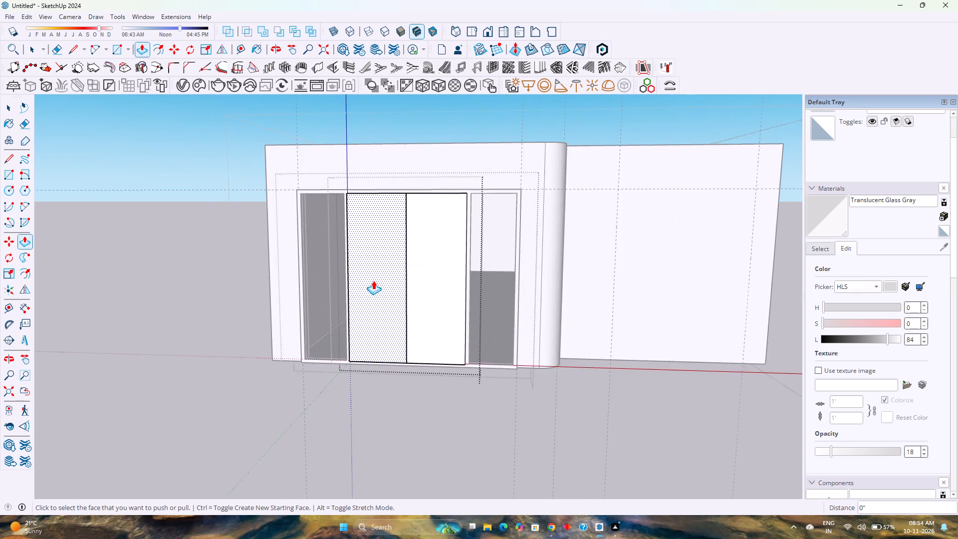
{"action": "scroll", "coordinate": [373, 280], "scroll_direction": "up", "scroll_amount": 1}
{"action": "middle_click_drag", "start_coordinate": [373, 280], "coordinate": [392, 263]}
{"action": "scroll", "coordinate": [389, 260], "scroll_direction": "up", "scroll_amount": 5}
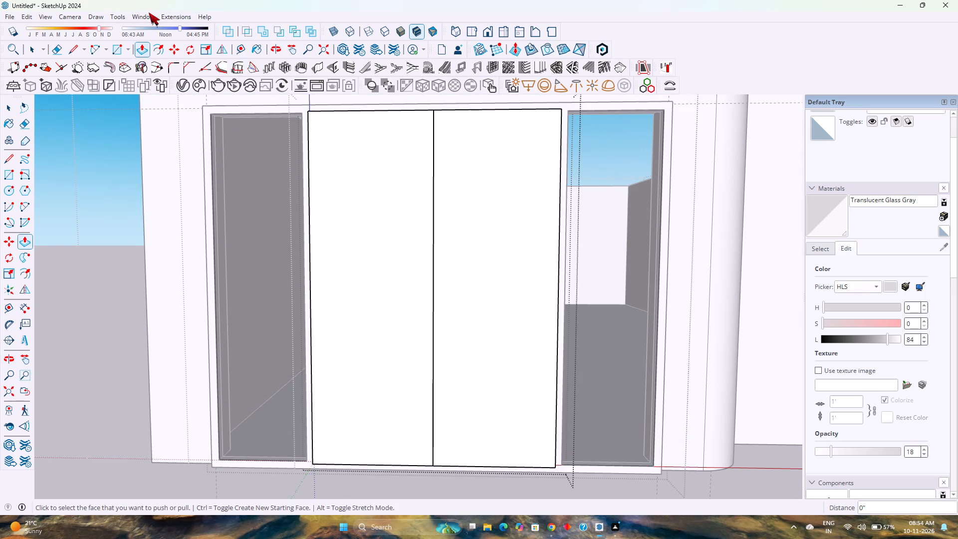
{"action": "left_click", "coordinate": [161, 45]}
{"action": "left_click", "coordinate": [316, 226]}
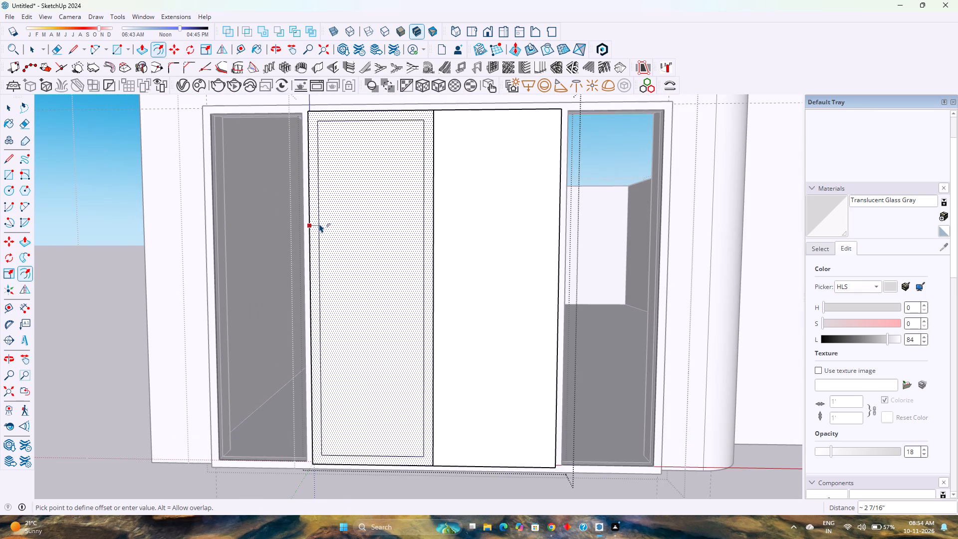
{"action": "key", "text": "2"}
{"action": "key", "text": "Return"}
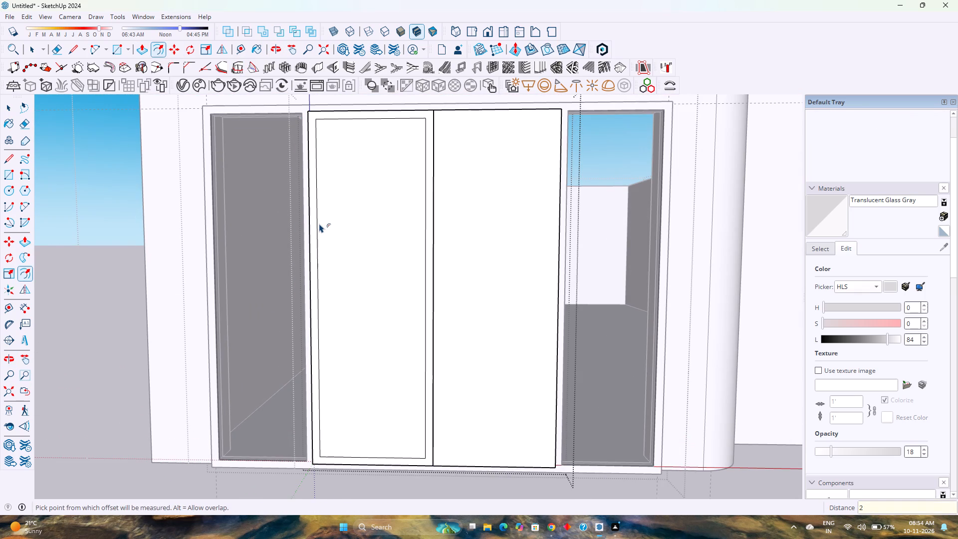
{"action": "type", "text": "1.55"}
{"action": "key", "text": "Return"}
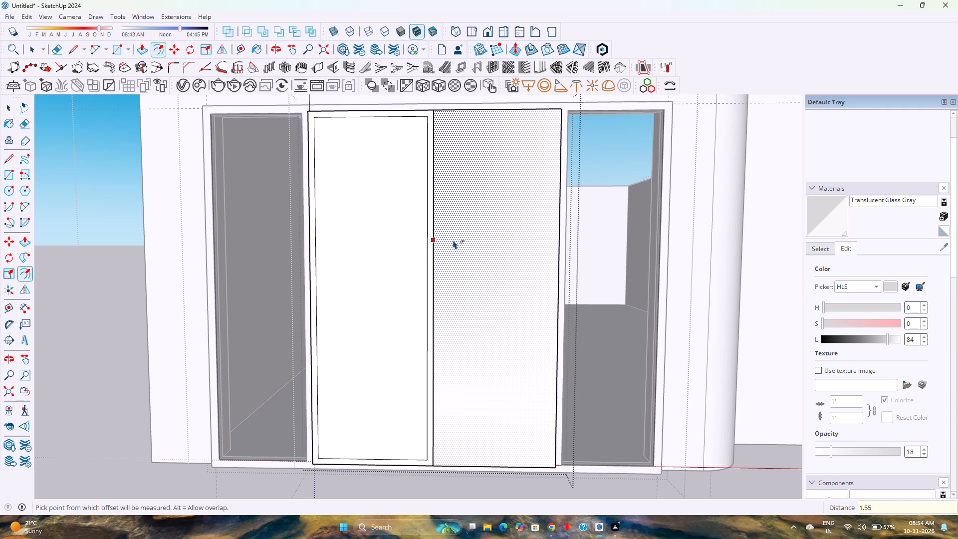
{"action": "double_click", "coordinate": [453, 240]}
Push the left leaf's inner panel in 3, revise it to 2" to cut through, and repeat on the right leaf.
{"action": "scroll", "coordinate": [444, 207], "scroll_direction": "down", "scroll_amount": 4}
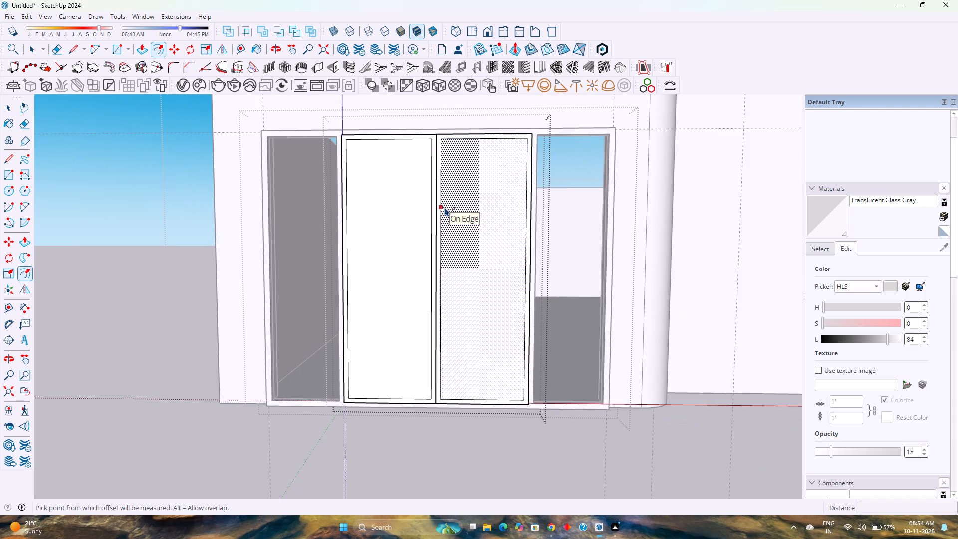
{"action": "middle_click_drag", "start_coordinate": [444, 208], "coordinate": [374, 267]}
{"action": "key", "text": "p"}
{"action": "left_click", "coordinate": [379, 247]}
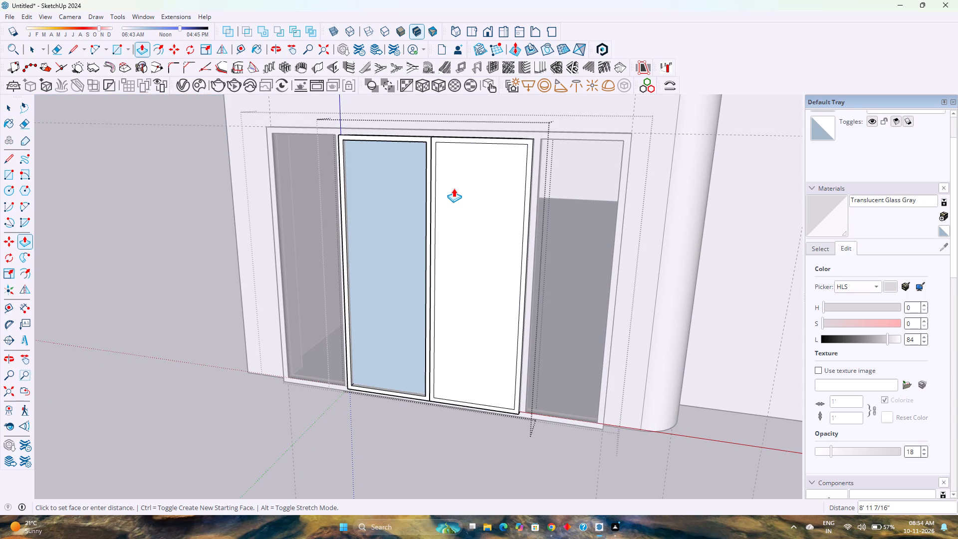
{"action": "key", "text": "3"}
{"action": "key", "text": "Return"}
{"action": "key", "text": "2"}
{"action": "key", "text": "Return"}
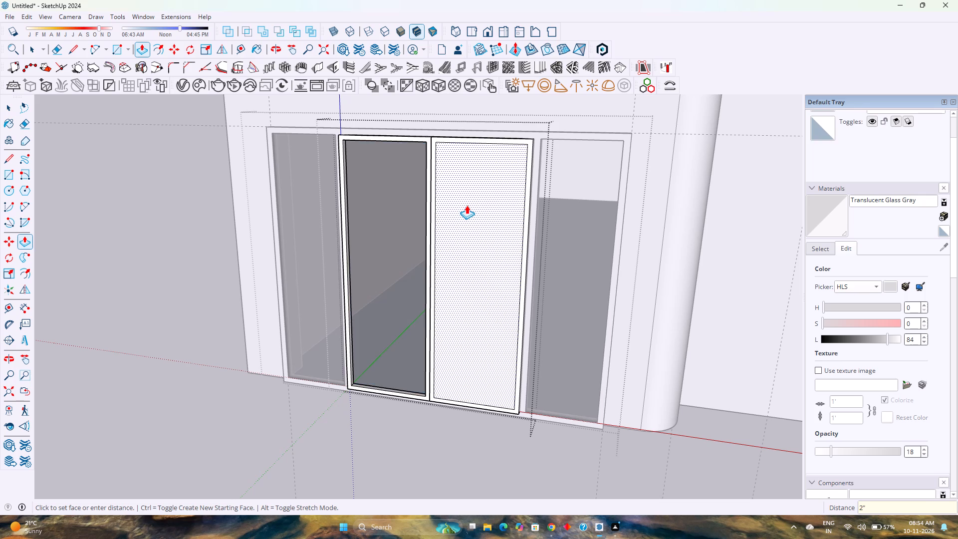
{"action": "double_click", "coordinate": [467, 205]}
{"action": "scroll", "coordinate": [453, 220], "scroll_direction": "down", "scroll_amount": 5}
{"action": "key", "text": "space"}
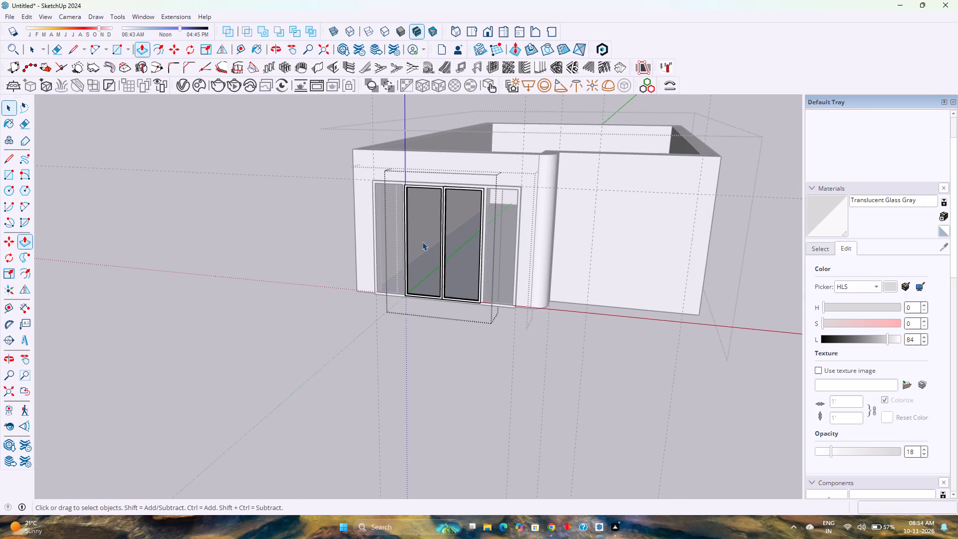
Examine the two open door leaf frames and the narrow gap between them from several angles.
{"action": "scroll", "coordinate": [443, 251], "scroll_direction": "up", "scroll_amount": 11}
{"action": "middle_click_drag", "start_coordinate": [443, 246], "coordinate": [397, 274]}
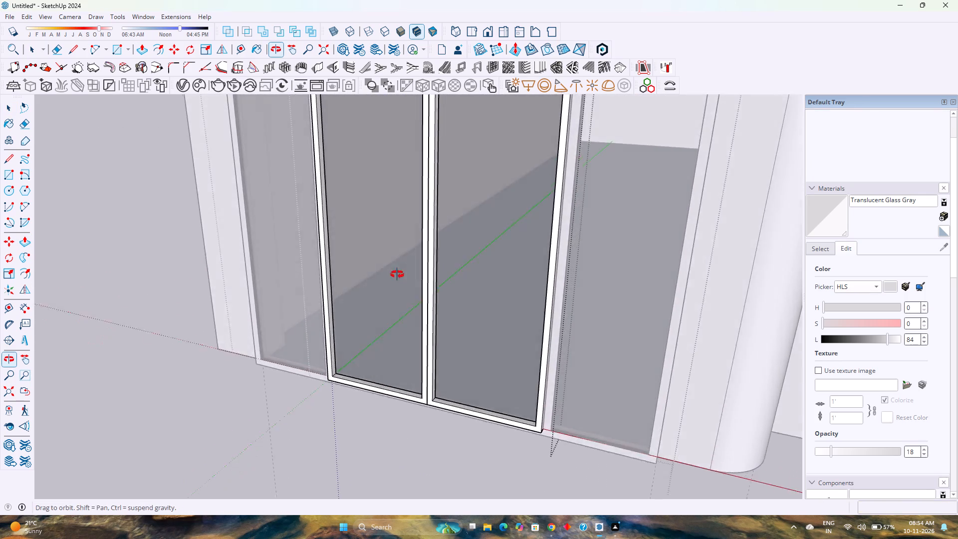
{"action": "middle_click_drag", "start_coordinate": [397, 274], "coordinate": [367, 307]}
{"action": "scroll", "coordinate": [381, 296], "scroll_direction": "down", "scroll_amount": 8}
{"action": "scroll", "coordinate": [379, 294], "scroll_direction": "up", "scroll_amount": 4}
{"action": "scroll", "coordinate": [442, 142], "scroll_direction": "up", "scroll_amount": 3}
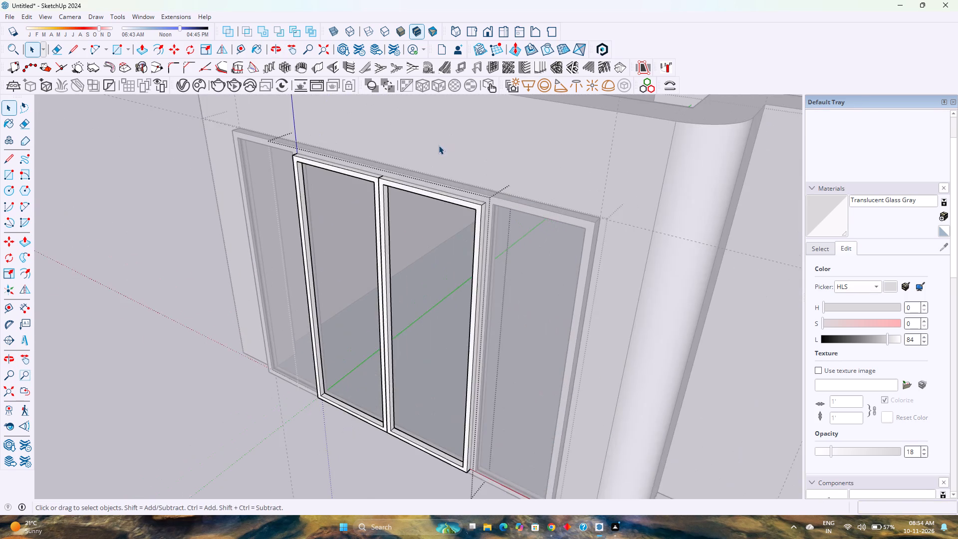
{"action": "scroll", "coordinate": [421, 162], "scroll_direction": "up", "scroll_amount": 1}
{"action": "scroll", "coordinate": [388, 180], "scroll_direction": "down", "scroll_amount": 2}
{"action": "scroll", "coordinate": [379, 186], "scroll_direction": "up", "scroll_amount": 1}
{"action": "middle_click_drag", "start_coordinate": [379, 186], "coordinate": [499, 151]}
{"action": "scroll", "coordinate": [491, 148], "scroll_direction": "up", "scroll_amount": 3}
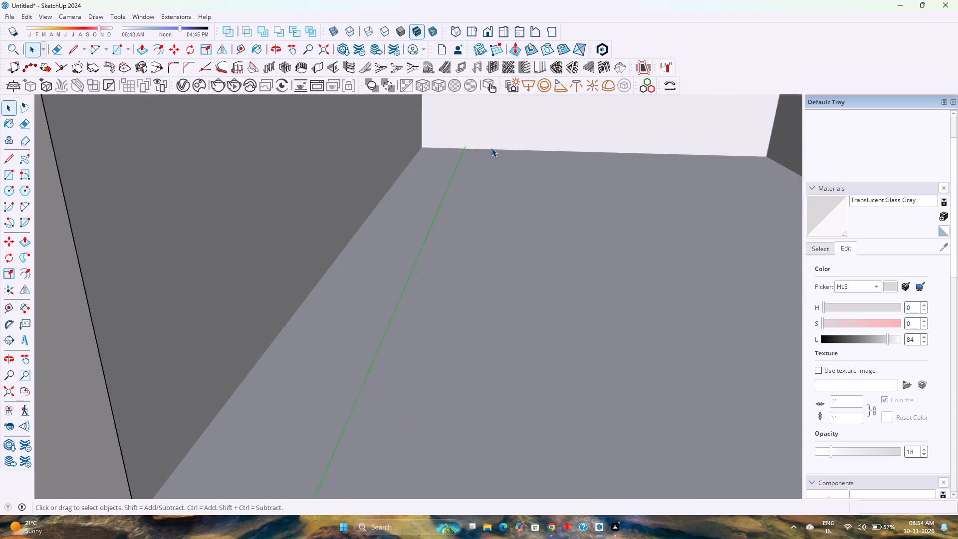
Examine the top of the joint where the two door leaf frames meet.
{"action": "scroll", "coordinate": [491, 148], "scroll_direction": "down", "scroll_amount": 5}
{"action": "scroll", "coordinate": [486, 134], "scroll_direction": "up", "scroll_amount": 15}
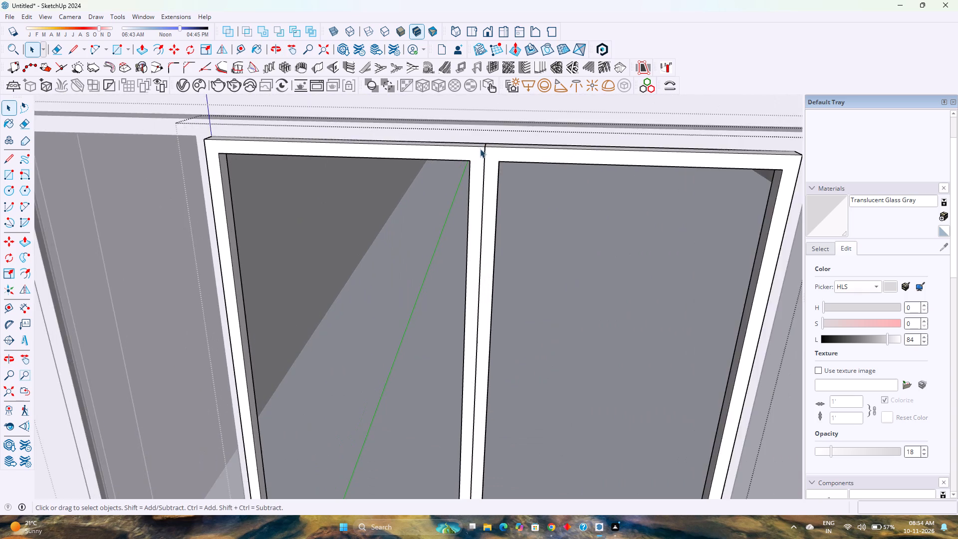
{"action": "scroll", "coordinate": [480, 149], "scroll_direction": "up", "scroll_amount": 5}
{"action": "scroll", "coordinate": [491, 153], "scroll_direction": "down", "scroll_amount": 4}
{"action": "scroll", "coordinate": [491, 153], "scroll_direction": "up", "scroll_amount": 3}
{"action": "scroll", "coordinate": [490, 158], "scroll_direction": "down", "scroll_amount": 2}
{"action": "scroll", "coordinate": [489, 158], "scroll_direction": "up", "scroll_amount": 4}
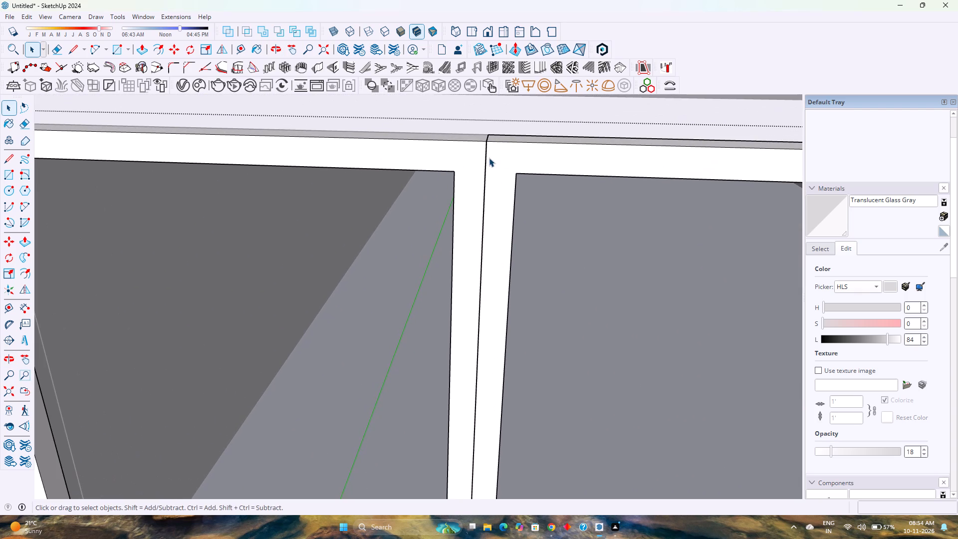
{"action": "scroll", "coordinate": [489, 158], "scroll_direction": "down", "scroll_amount": 4}
{"action": "scroll", "coordinate": [489, 158], "scroll_direction": "up", "scroll_amount": 3}
{"action": "scroll", "coordinate": [489, 158], "scroll_direction": "down", "scroll_amount": 2}
{"action": "scroll", "coordinate": [489, 158], "scroll_direction": "up", "scroll_amount": 3}
{"action": "scroll", "coordinate": [489, 156], "scroll_direction": "down", "scroll_amount": 4}
{"action": "scroll", "coordinate": [489, 153], "scroll_direction": "up", "scroll_amount": 3}
{"action": "scroll", "coordinate": [489, 153], "scroll_direction": "down", "scroll_amount": 3}
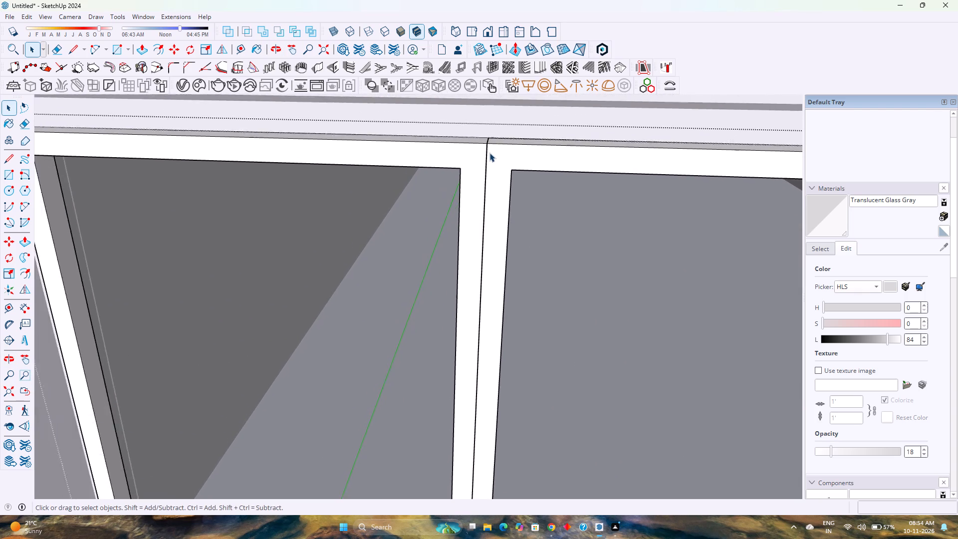
{"action": "scroll", "coordinate": [489, 153], "scroll_direction": "down", "scroll_amount": 1}
{"action": "scroll", "coordinate": [489, 153], "scroll_direction": "up", "scroll_amount": 3}
{"action": "scroll", "coordinate": [489, 153], "scroll_direction": "down", "scroll_amount": 7}
{"action": "scroll", "coordinate": [491, 153], "scroll_direction": "up", "scroll_amount": 3}
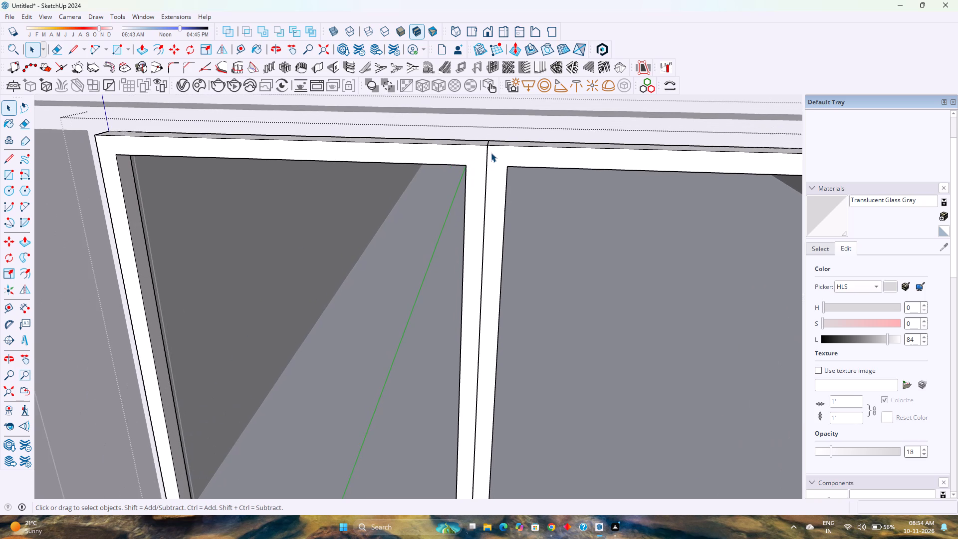
{"action": "scroll", "coordinate": [491, 153], "scroll_direction": "down", "scroll_amount": 4}
{"action": "scroll", "coordinate": [491, 153], "scroll_direction": "up", "scroll_amount": 2}
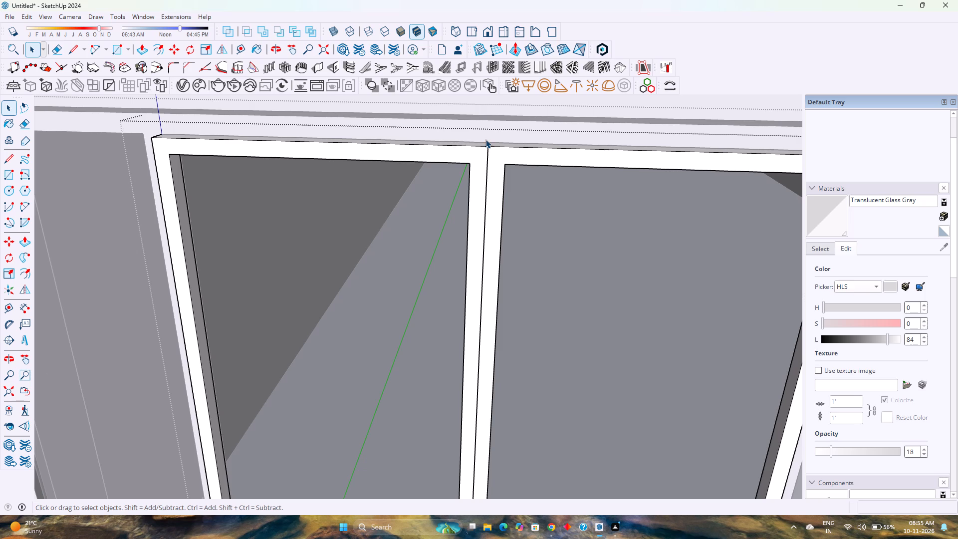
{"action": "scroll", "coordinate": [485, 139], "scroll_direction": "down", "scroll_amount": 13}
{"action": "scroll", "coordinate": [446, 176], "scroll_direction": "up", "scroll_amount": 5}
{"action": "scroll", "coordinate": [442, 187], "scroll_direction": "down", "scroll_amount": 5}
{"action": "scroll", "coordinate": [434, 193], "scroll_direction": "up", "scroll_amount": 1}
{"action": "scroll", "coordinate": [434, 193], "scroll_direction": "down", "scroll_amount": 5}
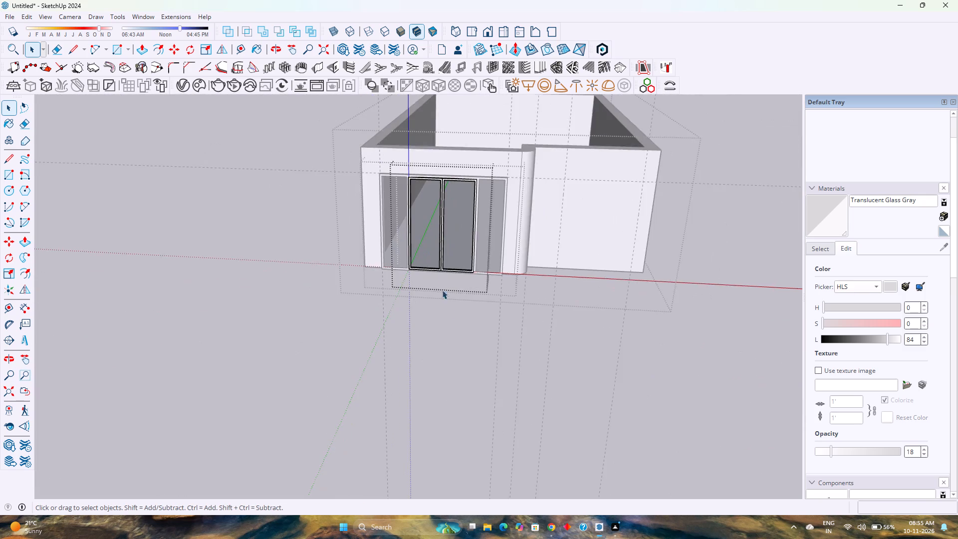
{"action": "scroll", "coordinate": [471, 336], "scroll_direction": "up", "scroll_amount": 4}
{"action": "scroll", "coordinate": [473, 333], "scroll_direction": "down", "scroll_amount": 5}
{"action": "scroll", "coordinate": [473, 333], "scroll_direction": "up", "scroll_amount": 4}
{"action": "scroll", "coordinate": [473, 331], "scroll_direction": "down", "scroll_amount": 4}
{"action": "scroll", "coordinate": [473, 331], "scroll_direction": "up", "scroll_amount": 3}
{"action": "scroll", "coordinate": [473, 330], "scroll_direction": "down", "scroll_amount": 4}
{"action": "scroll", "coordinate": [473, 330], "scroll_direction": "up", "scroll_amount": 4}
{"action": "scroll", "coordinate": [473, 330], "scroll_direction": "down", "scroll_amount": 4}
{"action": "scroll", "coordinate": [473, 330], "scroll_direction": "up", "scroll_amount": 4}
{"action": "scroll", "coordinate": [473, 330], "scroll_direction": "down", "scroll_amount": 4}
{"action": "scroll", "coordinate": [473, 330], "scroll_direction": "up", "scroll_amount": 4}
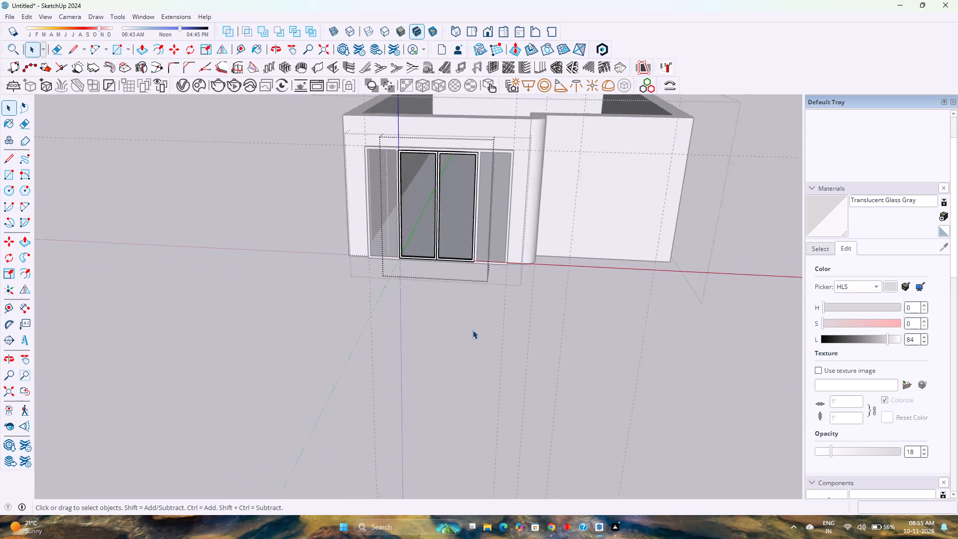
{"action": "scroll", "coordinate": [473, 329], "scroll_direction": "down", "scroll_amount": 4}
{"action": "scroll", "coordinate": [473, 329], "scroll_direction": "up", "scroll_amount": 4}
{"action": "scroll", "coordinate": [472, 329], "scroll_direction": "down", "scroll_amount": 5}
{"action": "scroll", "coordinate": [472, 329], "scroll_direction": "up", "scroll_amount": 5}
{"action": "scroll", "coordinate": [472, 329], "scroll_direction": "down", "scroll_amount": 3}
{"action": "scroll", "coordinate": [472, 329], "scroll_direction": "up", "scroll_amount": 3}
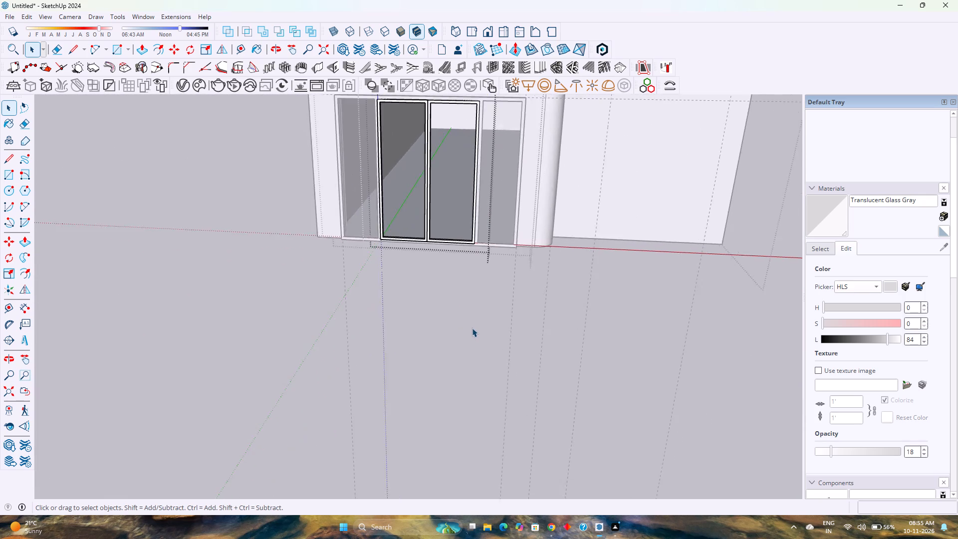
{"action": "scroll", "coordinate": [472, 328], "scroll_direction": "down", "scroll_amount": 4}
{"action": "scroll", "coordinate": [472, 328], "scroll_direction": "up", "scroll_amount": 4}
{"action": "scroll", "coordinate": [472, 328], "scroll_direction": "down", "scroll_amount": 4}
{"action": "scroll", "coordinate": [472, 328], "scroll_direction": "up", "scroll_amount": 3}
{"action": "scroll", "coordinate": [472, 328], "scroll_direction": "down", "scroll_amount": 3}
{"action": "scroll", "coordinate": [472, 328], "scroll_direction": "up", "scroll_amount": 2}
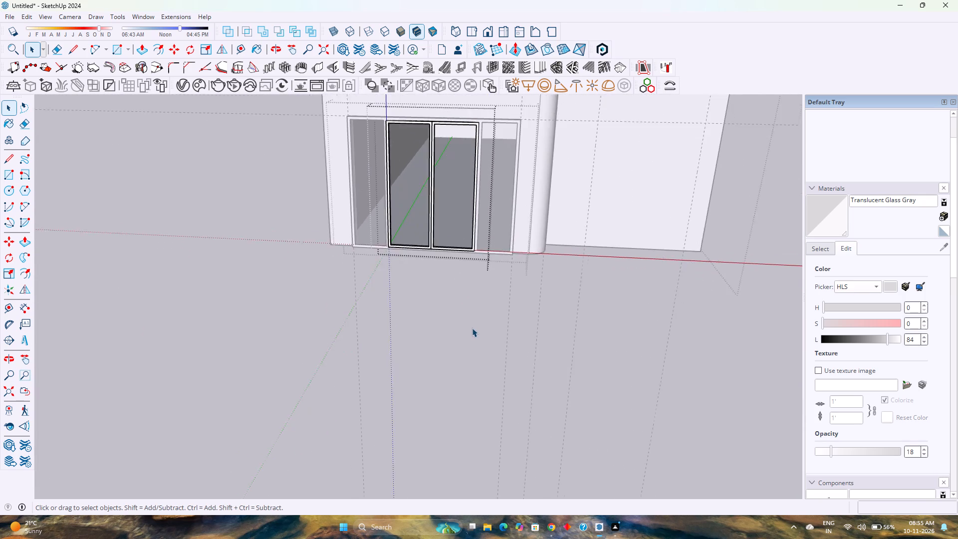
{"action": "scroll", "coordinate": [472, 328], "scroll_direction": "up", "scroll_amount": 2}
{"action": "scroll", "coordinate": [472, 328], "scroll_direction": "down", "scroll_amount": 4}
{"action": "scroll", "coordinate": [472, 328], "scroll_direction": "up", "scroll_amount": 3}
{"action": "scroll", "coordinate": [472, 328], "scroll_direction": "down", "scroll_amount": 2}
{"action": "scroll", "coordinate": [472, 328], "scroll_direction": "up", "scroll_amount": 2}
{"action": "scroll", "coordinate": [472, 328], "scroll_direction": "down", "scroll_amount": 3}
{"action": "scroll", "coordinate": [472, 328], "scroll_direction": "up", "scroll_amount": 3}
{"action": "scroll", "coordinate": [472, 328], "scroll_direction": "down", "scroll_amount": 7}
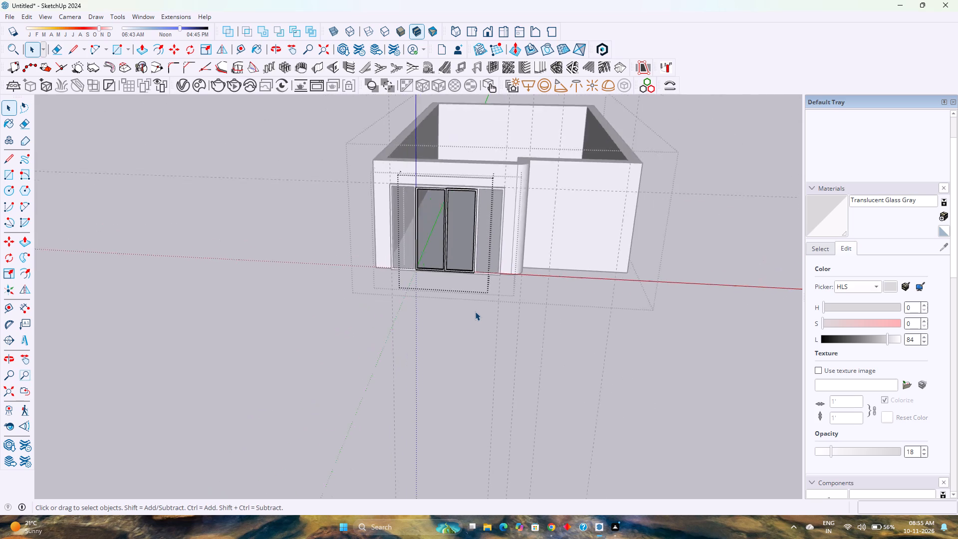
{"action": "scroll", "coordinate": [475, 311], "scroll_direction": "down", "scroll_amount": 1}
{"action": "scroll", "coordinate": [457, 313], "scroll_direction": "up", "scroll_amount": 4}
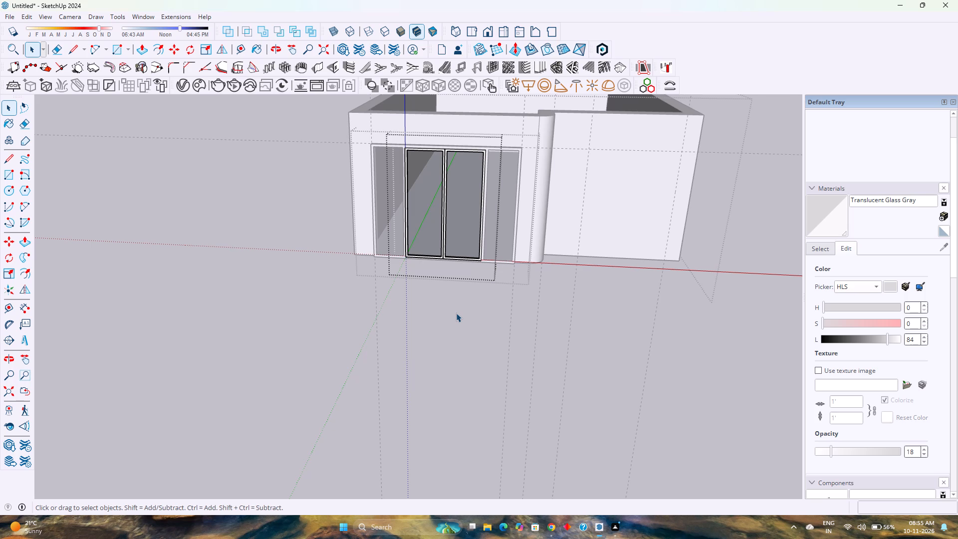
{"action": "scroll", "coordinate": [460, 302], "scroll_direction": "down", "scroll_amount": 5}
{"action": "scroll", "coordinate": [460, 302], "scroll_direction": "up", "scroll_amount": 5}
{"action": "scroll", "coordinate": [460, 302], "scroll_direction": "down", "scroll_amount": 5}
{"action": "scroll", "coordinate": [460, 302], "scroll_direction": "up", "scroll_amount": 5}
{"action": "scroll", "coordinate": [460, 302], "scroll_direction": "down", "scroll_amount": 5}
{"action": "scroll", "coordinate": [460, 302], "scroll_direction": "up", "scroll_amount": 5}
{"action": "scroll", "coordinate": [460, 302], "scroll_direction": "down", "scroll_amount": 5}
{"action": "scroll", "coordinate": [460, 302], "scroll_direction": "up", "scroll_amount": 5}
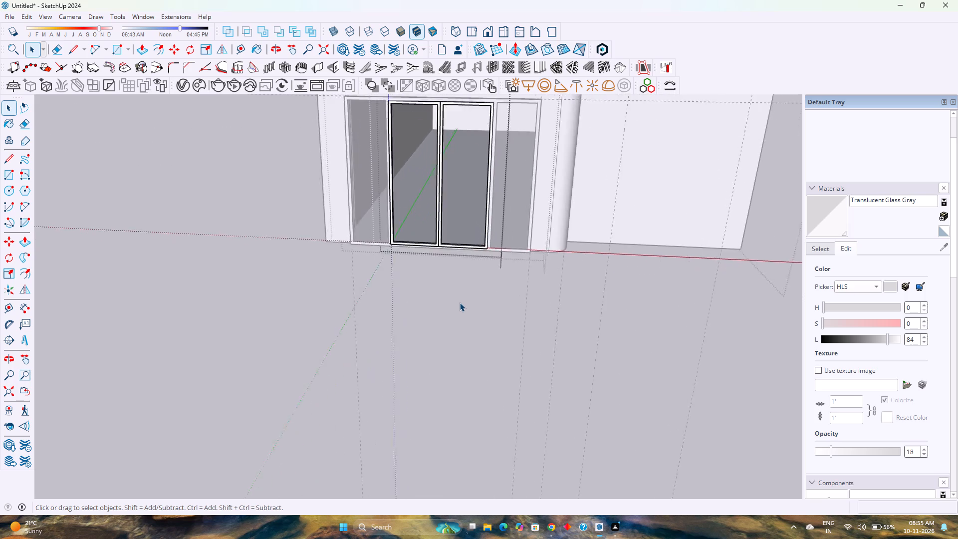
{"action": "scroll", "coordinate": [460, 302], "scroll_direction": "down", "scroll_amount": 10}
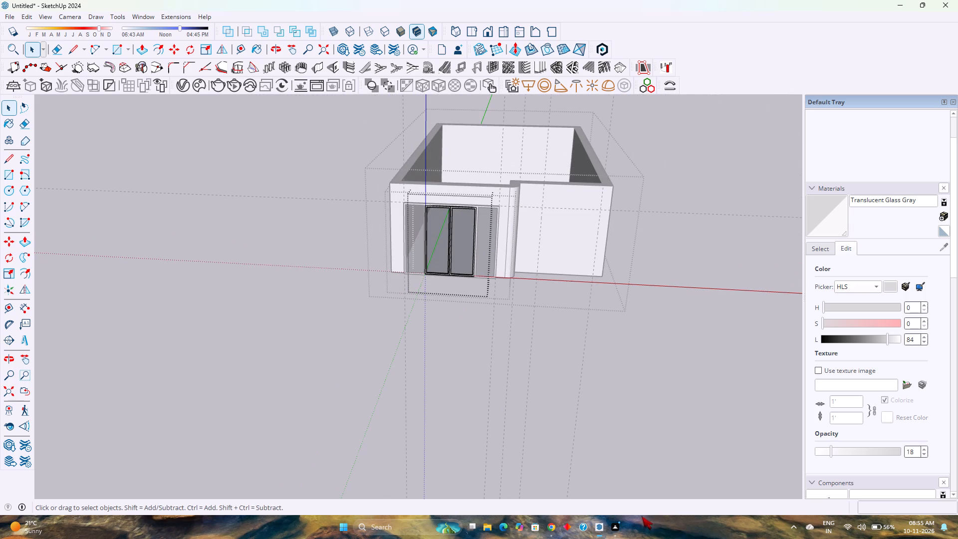
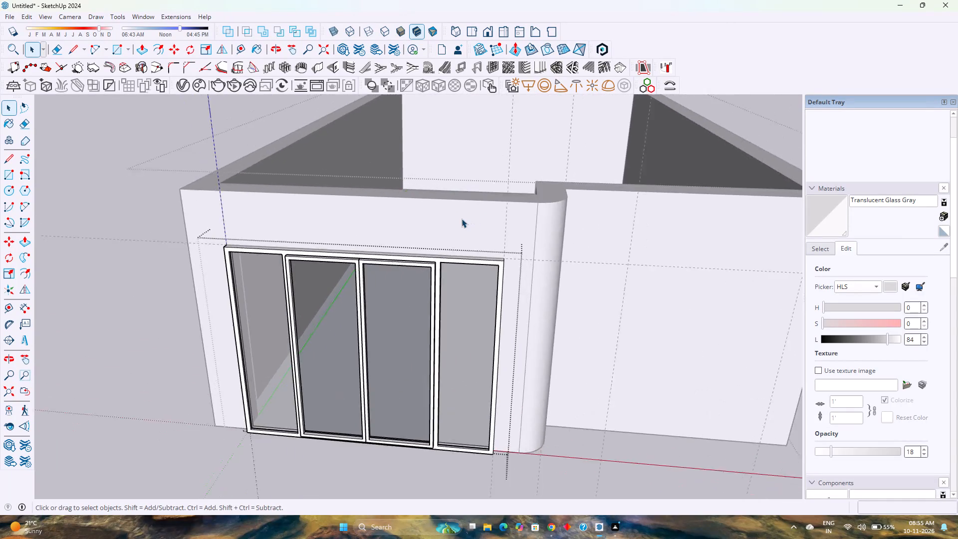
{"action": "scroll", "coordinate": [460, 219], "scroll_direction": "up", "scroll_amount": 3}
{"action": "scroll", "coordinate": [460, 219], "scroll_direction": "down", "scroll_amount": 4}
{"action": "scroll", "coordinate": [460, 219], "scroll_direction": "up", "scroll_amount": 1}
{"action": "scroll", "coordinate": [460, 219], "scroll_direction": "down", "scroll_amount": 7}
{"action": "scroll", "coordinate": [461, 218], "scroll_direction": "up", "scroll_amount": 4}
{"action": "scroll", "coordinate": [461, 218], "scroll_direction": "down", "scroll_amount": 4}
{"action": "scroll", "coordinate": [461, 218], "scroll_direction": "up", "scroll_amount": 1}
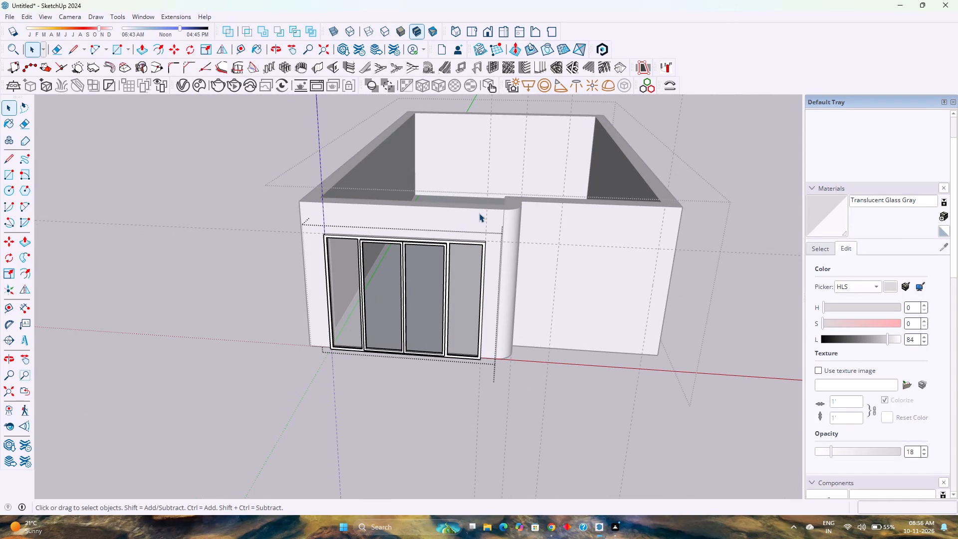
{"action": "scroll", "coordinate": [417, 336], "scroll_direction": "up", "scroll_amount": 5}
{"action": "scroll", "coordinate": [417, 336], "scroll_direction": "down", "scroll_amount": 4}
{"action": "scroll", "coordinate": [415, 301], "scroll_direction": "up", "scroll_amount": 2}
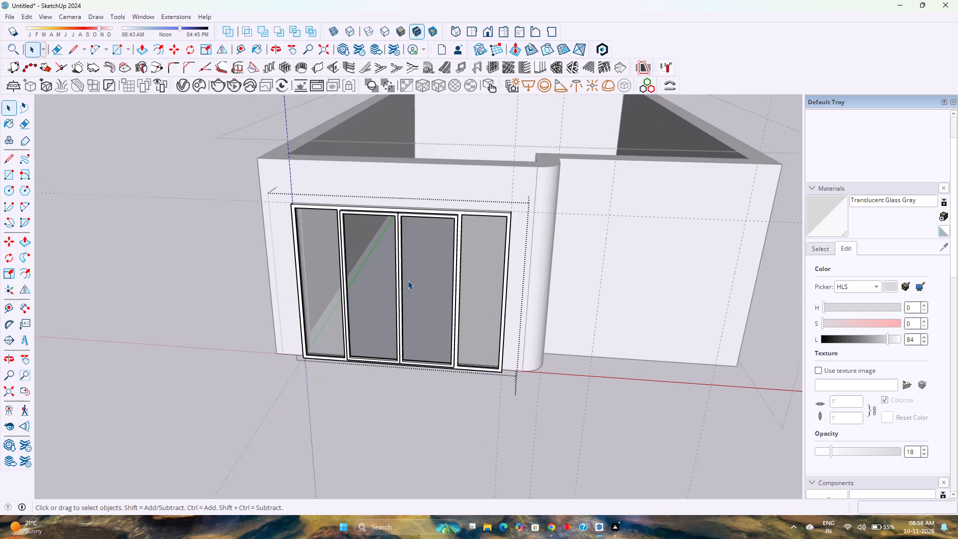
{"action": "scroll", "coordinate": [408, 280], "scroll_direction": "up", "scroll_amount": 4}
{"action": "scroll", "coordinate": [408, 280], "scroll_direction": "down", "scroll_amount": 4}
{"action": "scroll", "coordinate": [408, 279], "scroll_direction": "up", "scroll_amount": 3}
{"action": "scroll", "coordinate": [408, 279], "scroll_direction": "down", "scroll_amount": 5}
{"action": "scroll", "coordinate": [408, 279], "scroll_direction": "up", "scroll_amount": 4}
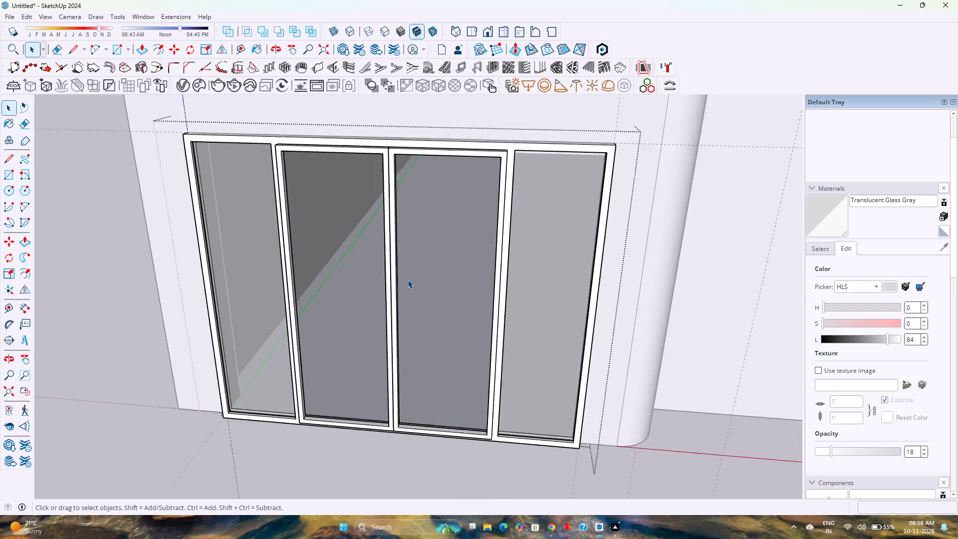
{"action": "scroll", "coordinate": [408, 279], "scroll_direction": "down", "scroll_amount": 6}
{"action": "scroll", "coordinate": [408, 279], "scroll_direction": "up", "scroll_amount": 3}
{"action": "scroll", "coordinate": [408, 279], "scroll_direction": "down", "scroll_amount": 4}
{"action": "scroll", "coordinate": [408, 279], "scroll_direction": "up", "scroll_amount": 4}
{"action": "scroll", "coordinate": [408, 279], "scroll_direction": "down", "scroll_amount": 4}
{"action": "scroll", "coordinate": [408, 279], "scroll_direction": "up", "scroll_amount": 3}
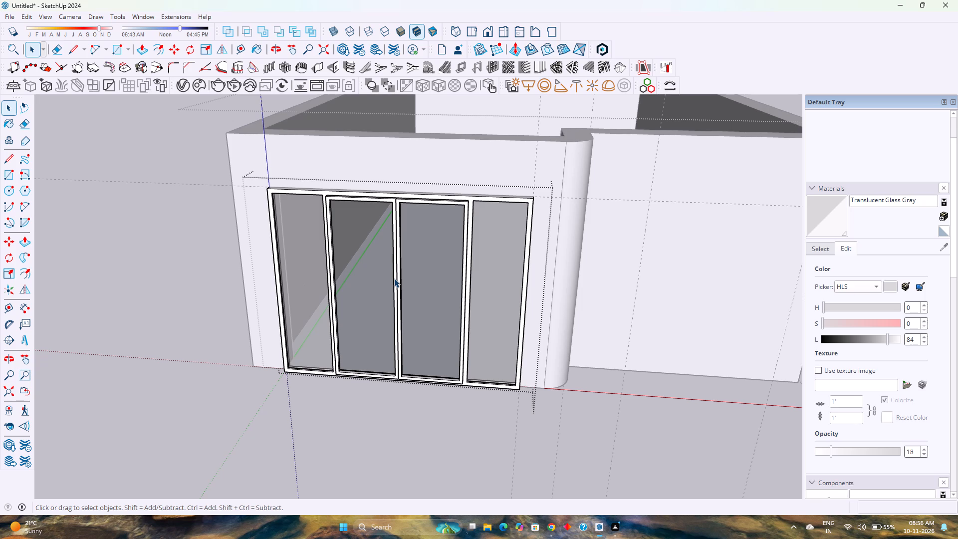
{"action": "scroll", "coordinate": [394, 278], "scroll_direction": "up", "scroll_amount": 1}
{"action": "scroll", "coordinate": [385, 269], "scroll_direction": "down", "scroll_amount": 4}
Examine the framed entrance unit and its two door leaves from the front at a lower, near eye-level angle.
{"action": "scroll", "coordinate": [377, 266], "scroll_direction": "up", "scroll_amount": 2}
{"action": "scroll", "coordinate": [371, 263], "scroll_direction": "down", "scroll_amount": 3}
{"action": "scroll", "coordinate": [371, 263], "scroll_direction": "up", "scroll_amount": 3}
{"action": "scroll", "coordinate": [390, 202], "scroll_direction": "up", "scroll_amount": 4}
{"action": "scroll", "coordinate": [389, 200], "scroll_direction": "down", "scroll_amount": 4}
{"action": "scroll", "coordinate": [389, 200], "scroll_direction": "up", "scroll_amount": 1}
{"action": "middle_click_drag", "start_coordinate": [389, 200], "coordinate": [389, 197]}
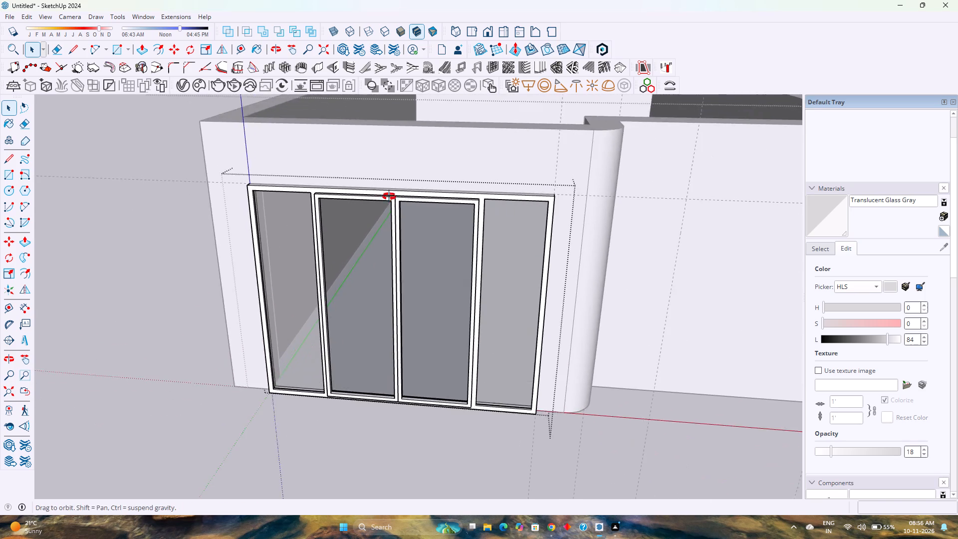
{"action": "middle_click_drag", "start_coordinate": [389, 197], "coordinate": [424, 143]}
{"action": "scroll", "coordinate": [396, 222], "scroll_direction": "up", "scroll_amount": 4}
{"action": "scroll", "coordinate": [396, 230], "scroll_direction": "down", "scroll_amount": 5}
{"action": "scroll", "coordinate": [395, 252], "scroll_direction": "up", "scroll_amount": 1}
{"action": "middle_click_drag", "start_coordinate": [395, 253], "coordinate": [322, 230]}
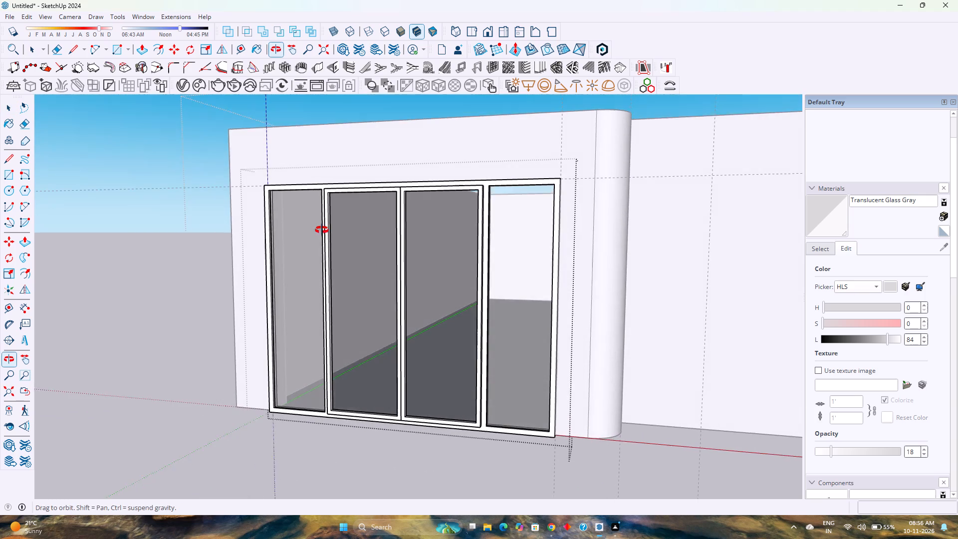
{"action": "middle_click_drag", "start_coordinate": [322, 230], "coordinate": [323, 230]}
{"action": "scroll", "coordinate": [323, 230], "scroll_direction": "down", "scroll_amount": 1}
{"action": "scroll", "coordinate": [323, 230], "scroll_direction": "up", "scroll_amount": 1}
{"action": "scroll", "coordinate": [323, 229], "scroll_direction": "down", "scroll_amount": 6}
{"action": "scroll", "coordinate": [323, 228], "scroll_direction": "up", "scroll_amount": 3}
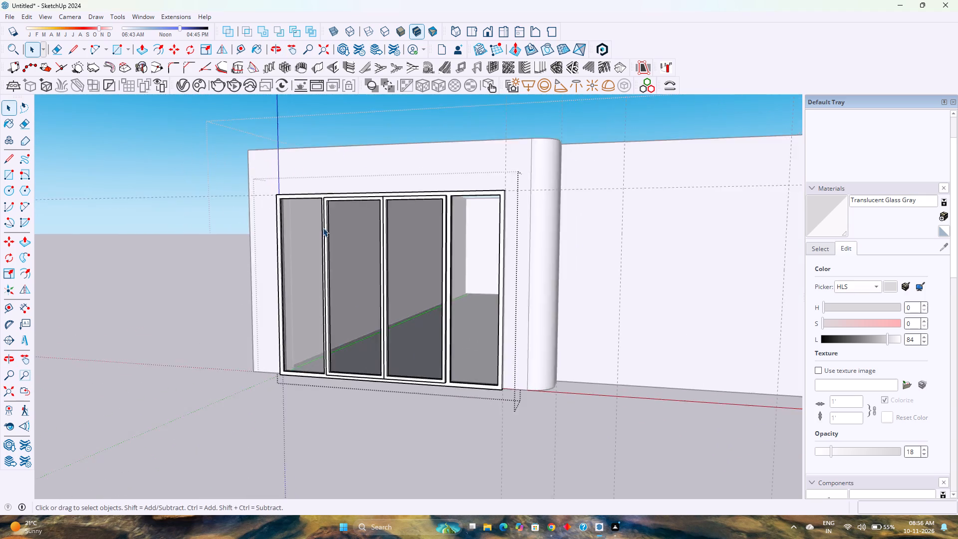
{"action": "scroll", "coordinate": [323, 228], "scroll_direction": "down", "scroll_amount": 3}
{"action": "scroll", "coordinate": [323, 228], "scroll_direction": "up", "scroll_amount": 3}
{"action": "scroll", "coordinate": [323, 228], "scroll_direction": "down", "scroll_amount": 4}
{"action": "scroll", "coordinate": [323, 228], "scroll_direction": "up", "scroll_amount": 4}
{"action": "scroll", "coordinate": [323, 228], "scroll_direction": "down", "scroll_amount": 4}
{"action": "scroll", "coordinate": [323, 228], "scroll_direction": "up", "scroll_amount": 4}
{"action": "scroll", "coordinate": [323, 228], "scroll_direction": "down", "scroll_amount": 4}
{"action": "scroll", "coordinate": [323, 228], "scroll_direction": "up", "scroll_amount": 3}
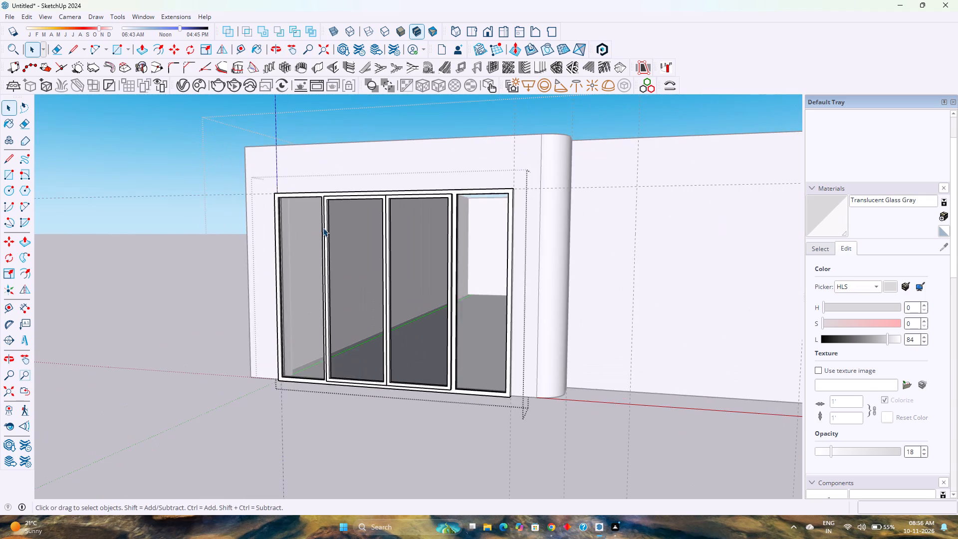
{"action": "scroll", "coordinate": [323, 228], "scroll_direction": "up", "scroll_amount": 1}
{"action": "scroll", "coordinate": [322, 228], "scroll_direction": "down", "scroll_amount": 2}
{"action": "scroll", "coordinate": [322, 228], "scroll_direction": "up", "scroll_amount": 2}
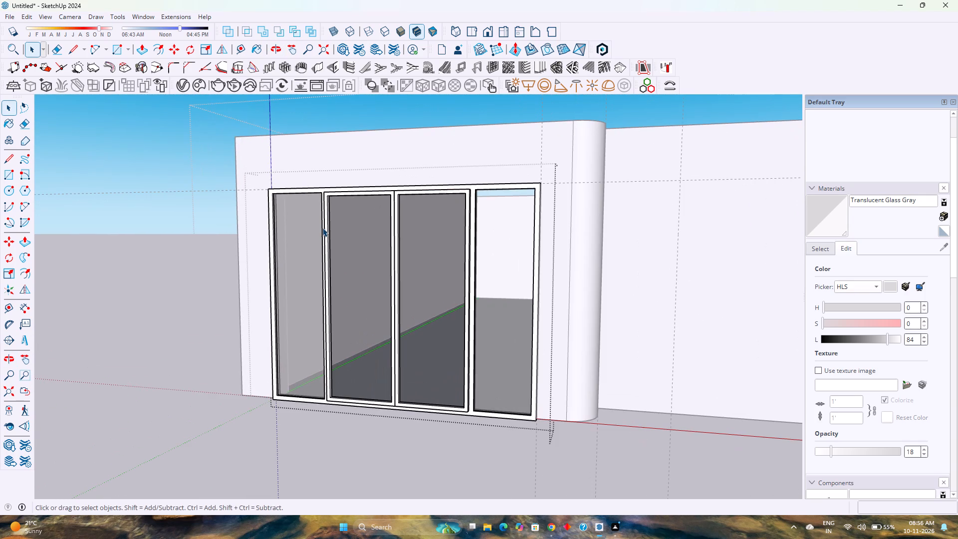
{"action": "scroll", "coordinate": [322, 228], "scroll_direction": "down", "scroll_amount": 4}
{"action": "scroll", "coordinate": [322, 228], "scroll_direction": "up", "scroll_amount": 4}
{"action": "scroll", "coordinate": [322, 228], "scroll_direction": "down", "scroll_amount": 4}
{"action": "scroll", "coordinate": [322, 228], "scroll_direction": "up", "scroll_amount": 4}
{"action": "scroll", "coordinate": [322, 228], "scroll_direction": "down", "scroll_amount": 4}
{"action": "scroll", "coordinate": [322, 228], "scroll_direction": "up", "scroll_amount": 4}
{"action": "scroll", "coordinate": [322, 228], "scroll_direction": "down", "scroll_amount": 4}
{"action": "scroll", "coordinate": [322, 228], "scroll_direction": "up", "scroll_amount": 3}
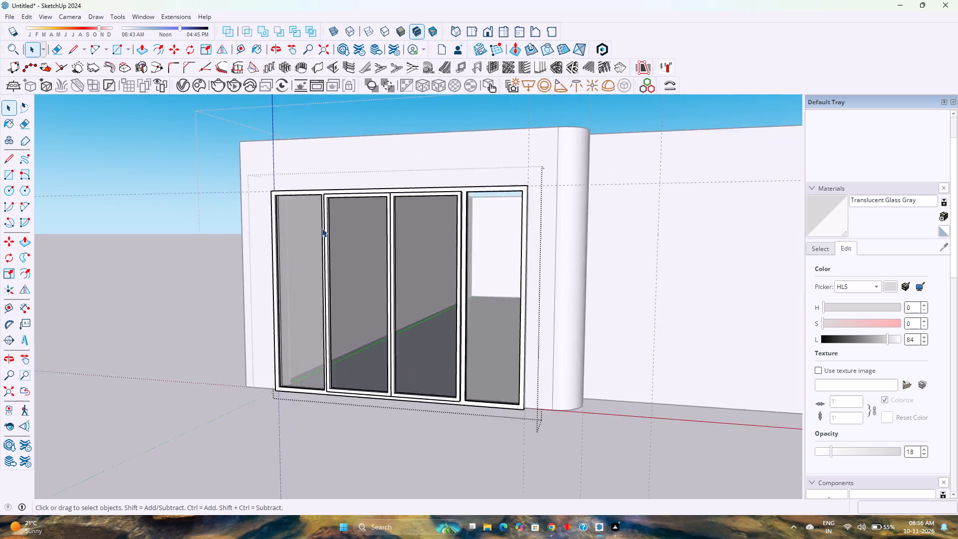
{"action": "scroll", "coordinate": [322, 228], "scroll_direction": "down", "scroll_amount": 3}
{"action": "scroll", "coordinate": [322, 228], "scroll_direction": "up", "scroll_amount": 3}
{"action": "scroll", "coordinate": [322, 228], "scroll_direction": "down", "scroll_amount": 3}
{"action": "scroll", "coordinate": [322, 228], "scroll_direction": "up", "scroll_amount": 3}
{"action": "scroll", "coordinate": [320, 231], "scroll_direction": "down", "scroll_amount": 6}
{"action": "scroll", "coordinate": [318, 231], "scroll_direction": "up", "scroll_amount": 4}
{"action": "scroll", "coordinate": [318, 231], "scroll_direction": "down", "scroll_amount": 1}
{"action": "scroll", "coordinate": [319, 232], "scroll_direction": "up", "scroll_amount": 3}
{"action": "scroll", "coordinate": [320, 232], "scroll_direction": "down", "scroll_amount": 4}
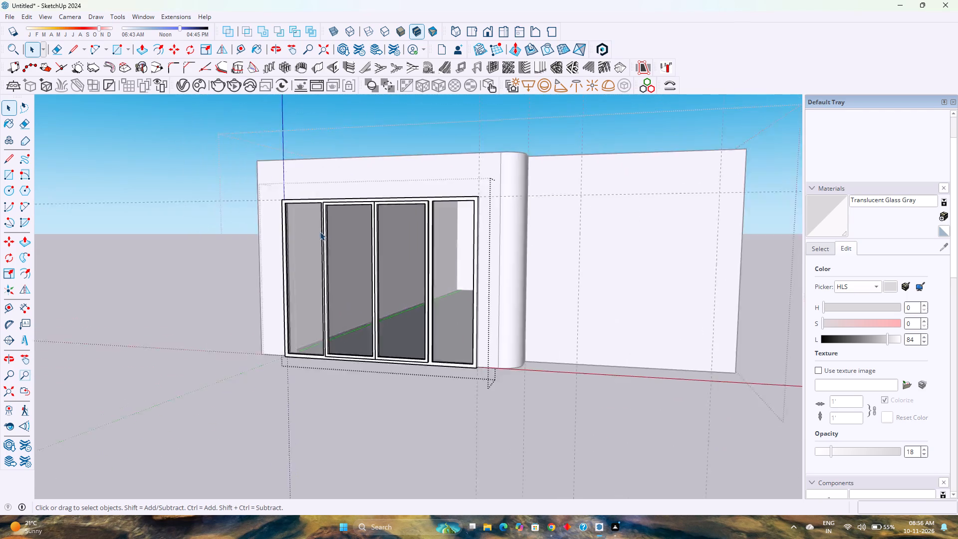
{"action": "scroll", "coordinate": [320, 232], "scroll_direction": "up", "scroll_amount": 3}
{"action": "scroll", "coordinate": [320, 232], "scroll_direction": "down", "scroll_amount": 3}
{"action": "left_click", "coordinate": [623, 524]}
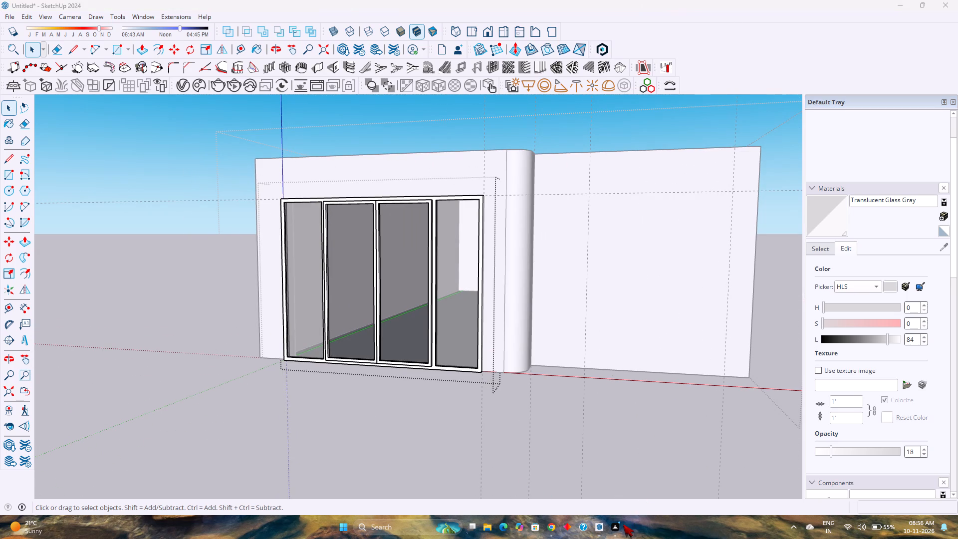
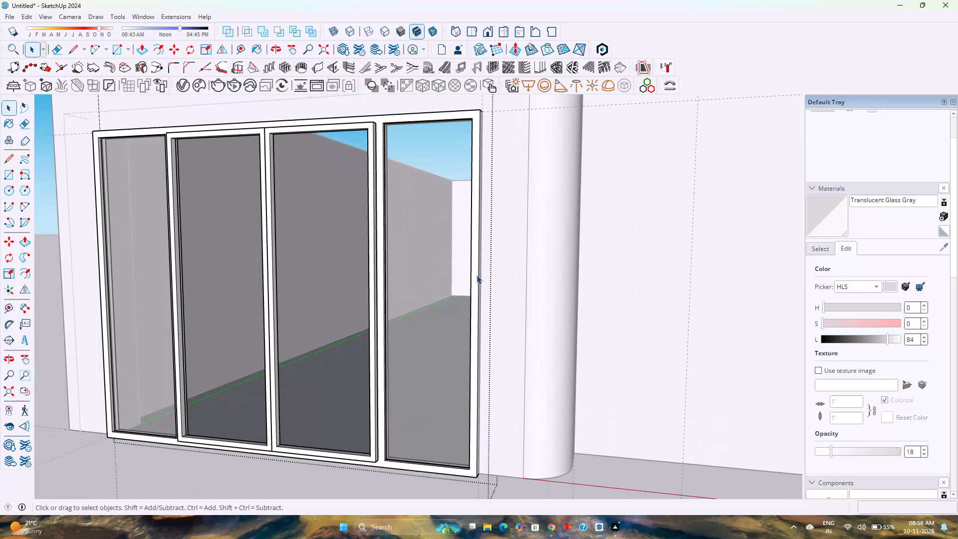
Open the two-leaf door group inside the entrance unit for editing, viewed from the front.
{"action": "left_click", "coordinate": [476, 275]}
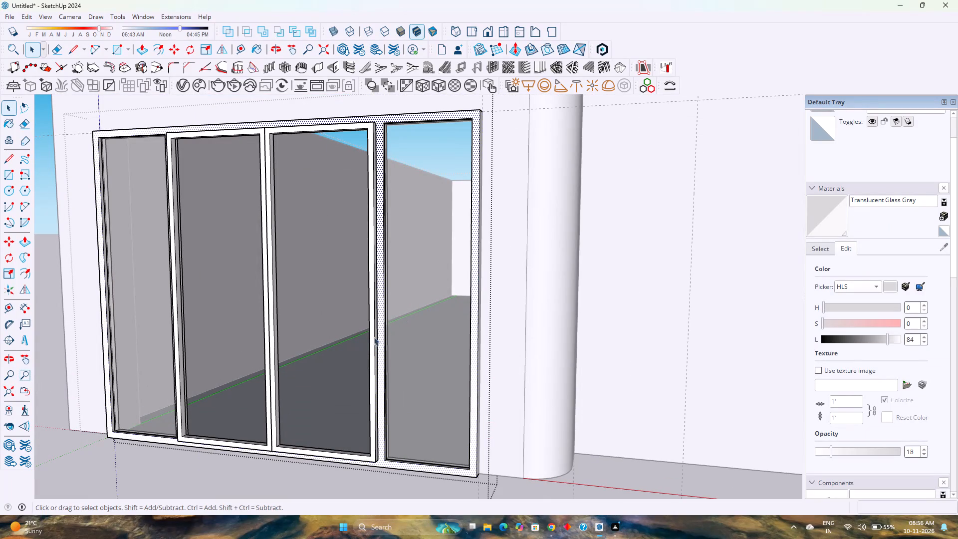
{"action": "left_click", "coordinate": [376, 341]}
{"action": "double_click", "coordinate": [376, 341]}
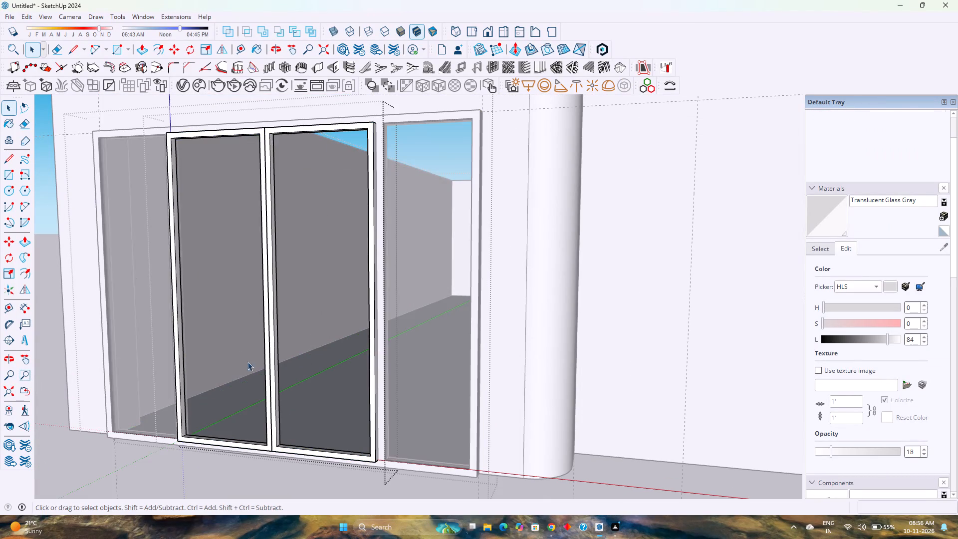
{"action": "scroll", "coordinate": [243, 362], "scroll_direction": "up", "scroll_amount": 4}
{"action": "scroll", "coordinate": [243, 362], "scroll_direction": "down", "scroll_amount": 4}
{"action": "middle_click_drag", "start_coordinate": [243, 362], "coordinate": [365, 394]}
{"action": "scroll", "coordinate": [359, 392], "scroll_direction": "down", "scroll_amount": 5}
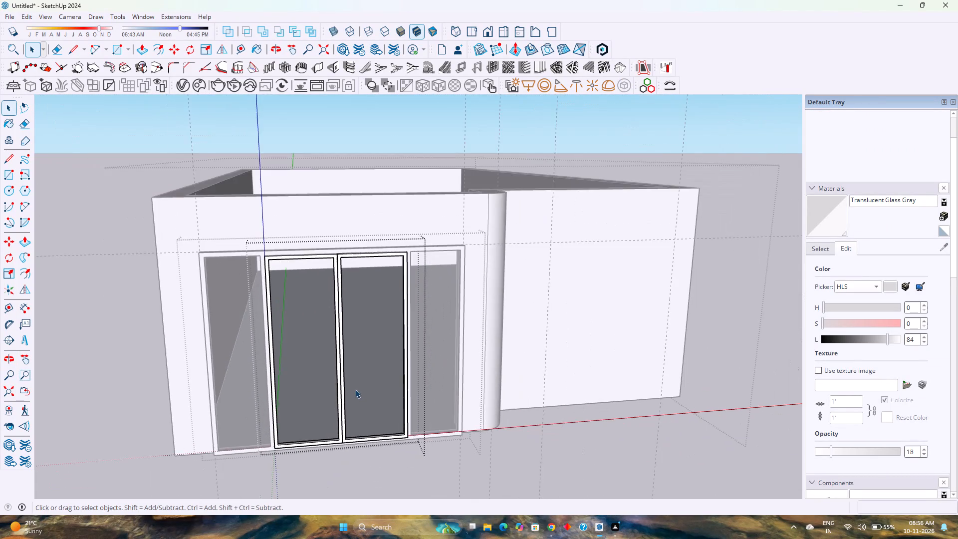
{"action": "scroll", "coordinate": [355, 389], "scroll_direction": "down", "scroll_amount": 3}
{"action": "scroll", "coordinate": [354, 389], "scroll_direction": "up", "scroll_amount": 8}
{"action": "scroll", "coordinate": [352, 388], "scroll_direction": "down", "scroll_amount": 2}
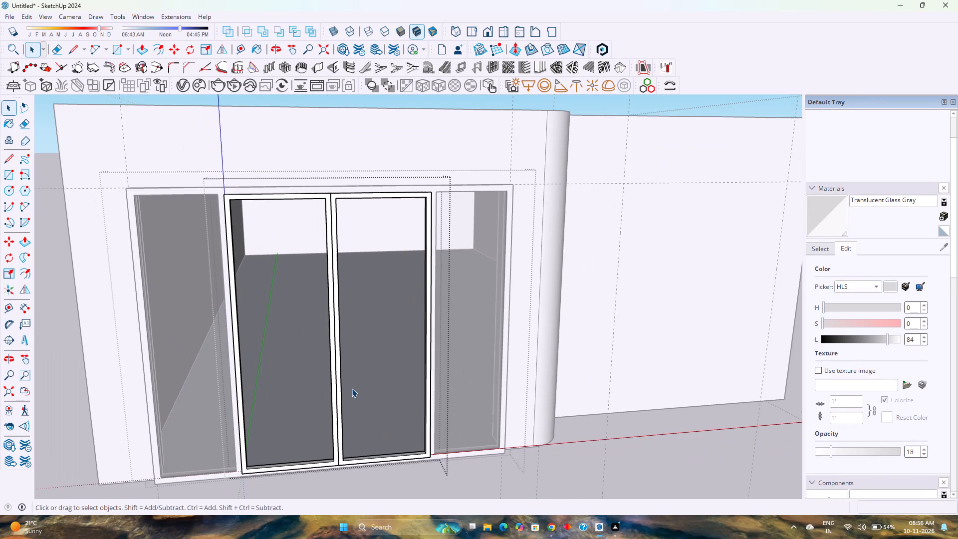
{"action": "scroll", "coordinate": [352, 388], "scroll_direction": "down", "scroll_amount": 1}
{"action": "scroll", "coordinate": [352, 388], "scroll_direction": "up", "scroll_amount": 3}
{"action": "scroll", "coordinate": [350, 388], "scroll_direction": "down", "scroll_amount": 2}
{"action": "scroll", "coordinate": [349, 388], "scroll_direction": "up", "scroll_amount": 2}
{"action": "scroll", "coordinate": [348, 387], "scroll_direction": "down", "scroll_amount": 4}
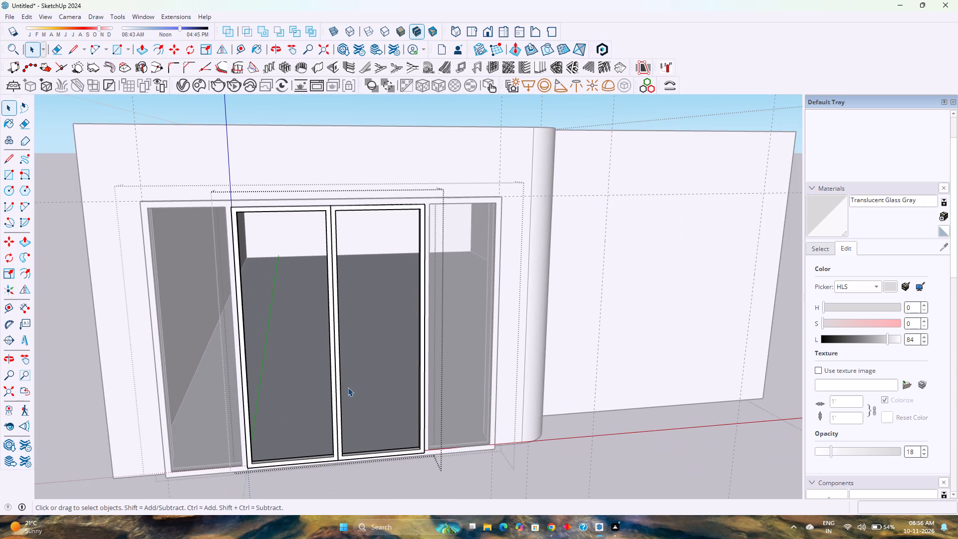
Undo the glazing and recessing of both door leaves, back to plain faces with only the inset frame outlines.
{"action": "key", "text": "ctrl+z"}
{"action": "key", "text": "ctrl+z"}
{"action": "key", "text": "ctrl+z"}
{"action": "key", "text": "ctrl+z"}
{"action": "key", "text": "ctrl+z"}
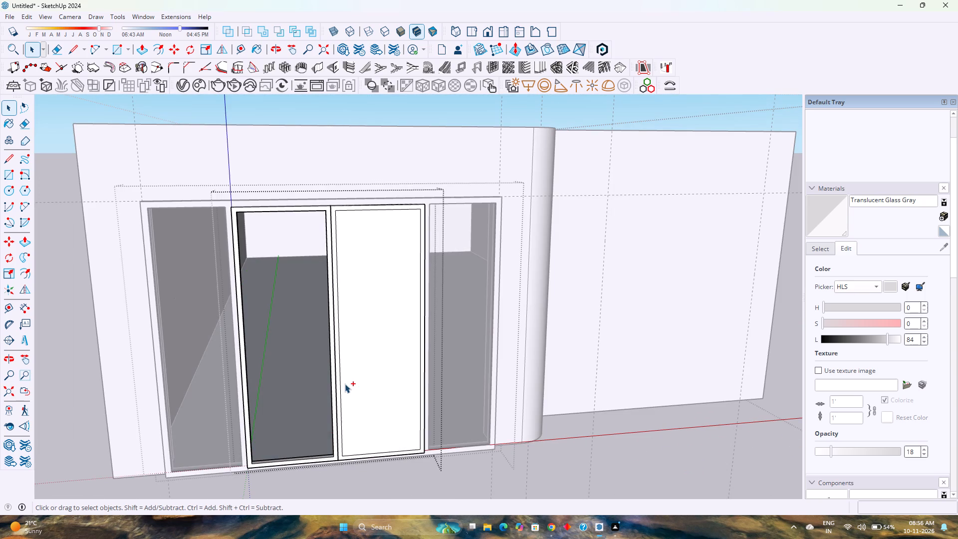
{"action": "key", "text": "ctrl+z"}
{"action": "middle_click_drag", "start_coordinate": [315, 373], "coordinate": [363, 381]}
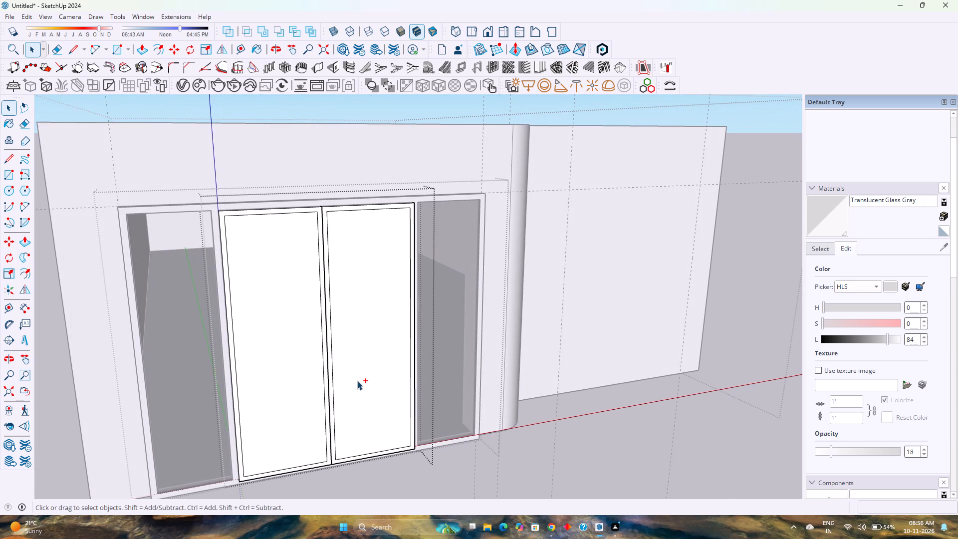
{"action": "key", "text": "ctrl+z"}
{"action": "key", "text": "ctrl+z"}
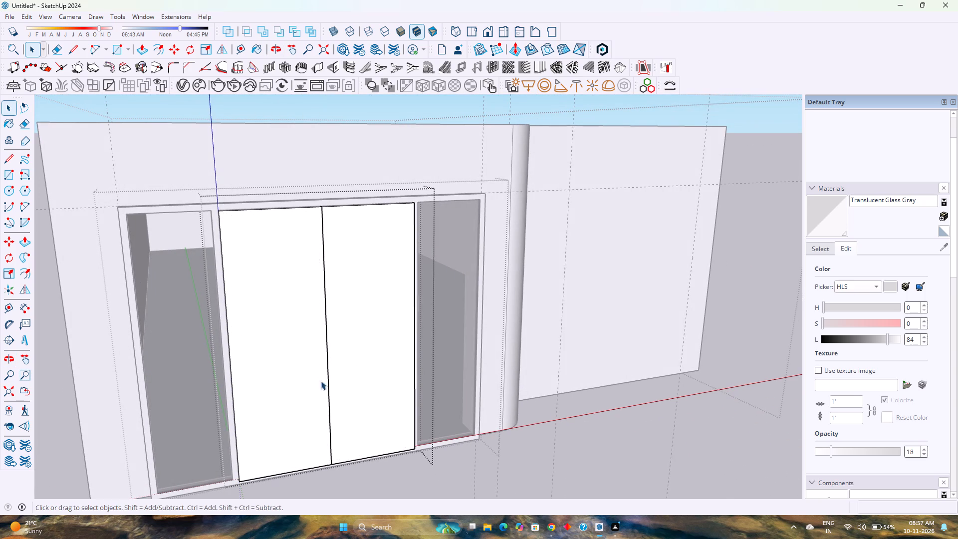
{"action": "middle_click_drag", "start_coordinate": [300, 382], "coordinate": [378, 403]}
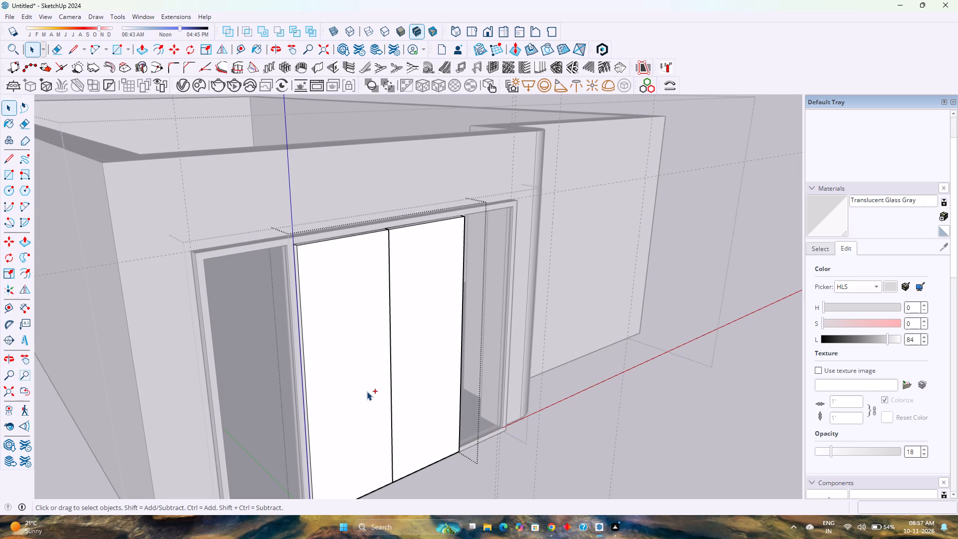
{"action": "key", "text": "ctrl+y"}
{"action": "key", "text": "ctrl+y"}
{"action": "middle_click_drag", "start_coordinate": [375, 381], "coordinate": [314, 366]}
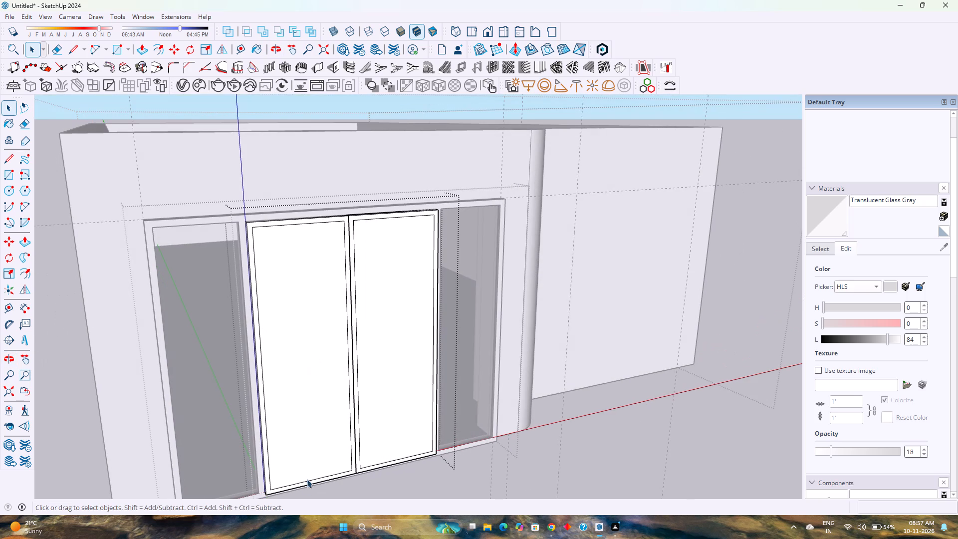
Copy both leaves' bottom inset edges vertically to their top inset edges, dividing the span into 6 equal intervals.
{"action": "left_click", "coordinate": [317, 476]}
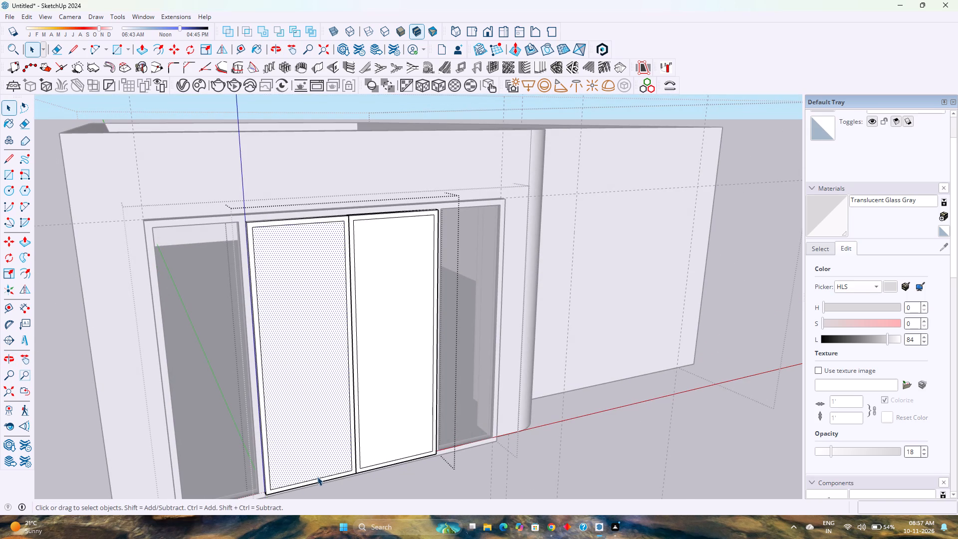
{"action": "left_click", "coordinate": [317, 477]}
{"action": "left_click", "coordinate": [317, 477]}
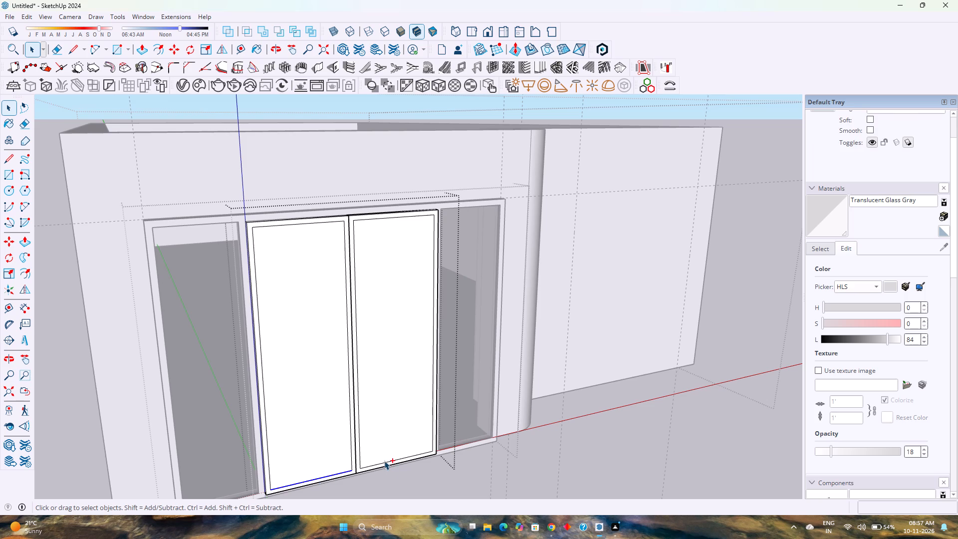
{"action": "scroll", "coordinate": [382, 464], "scroll_direction": "up", "scroll_amount": 9}
{"action": "left_click", "coordinate": [384, 462], "text": "ctrl"}
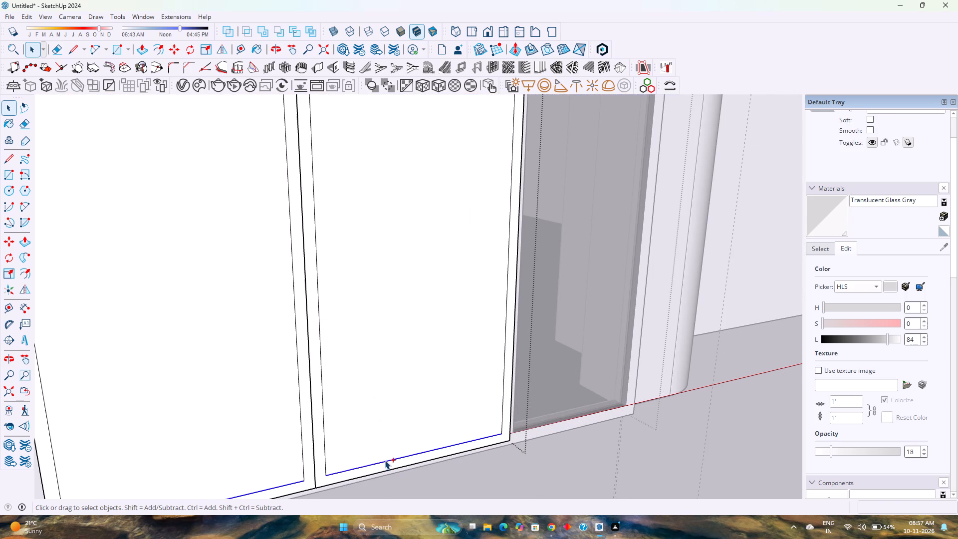
{"action": "scroll", "coordinate": [386, 447], "scroll_direction": "down", "scroll_amount": 9}
{"action": "key", "text": "m"}
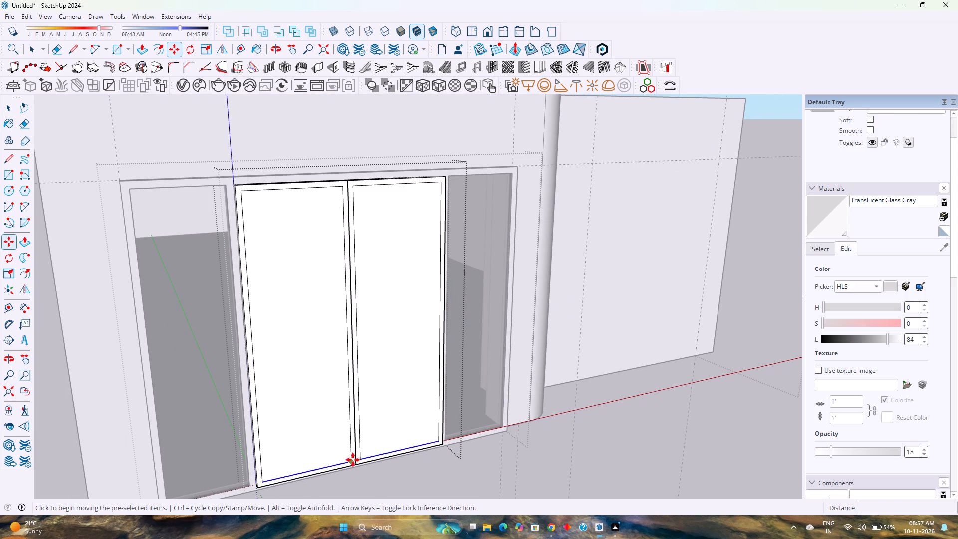
{"action": "scroll", "coordinate": [353, 461], "scroll_direction": "up", "scroll_amount": 8}
{"action": "left_click", "coordinate": [350, 462]}
{"action": "scroll", "coordinate": [340, 401], "scroll_direction": "down", "scroll_amount": 5}
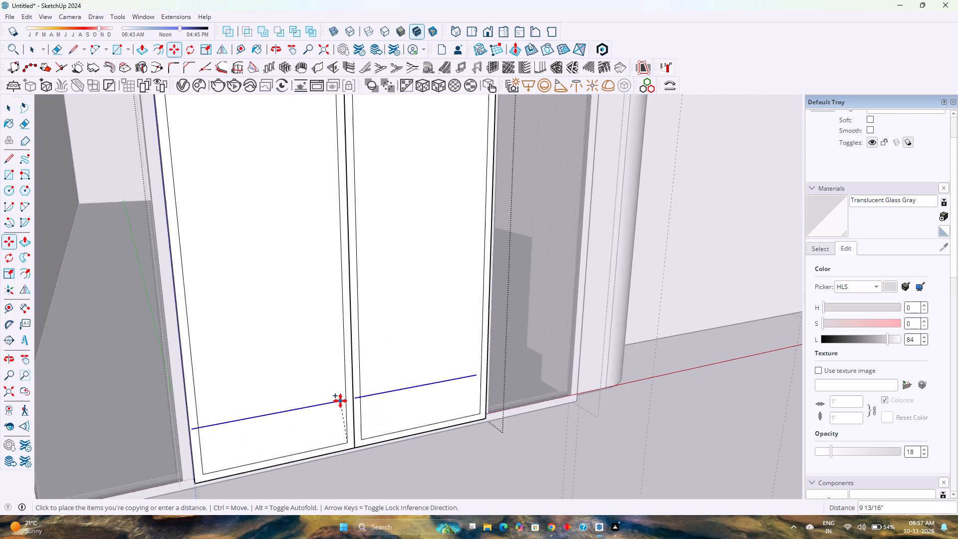
{"action": "scroll", "coordinate": [340, 401], "scroll_direction": "down", "scroll_amount": 8}
{"action": "key", "text": "Up"}
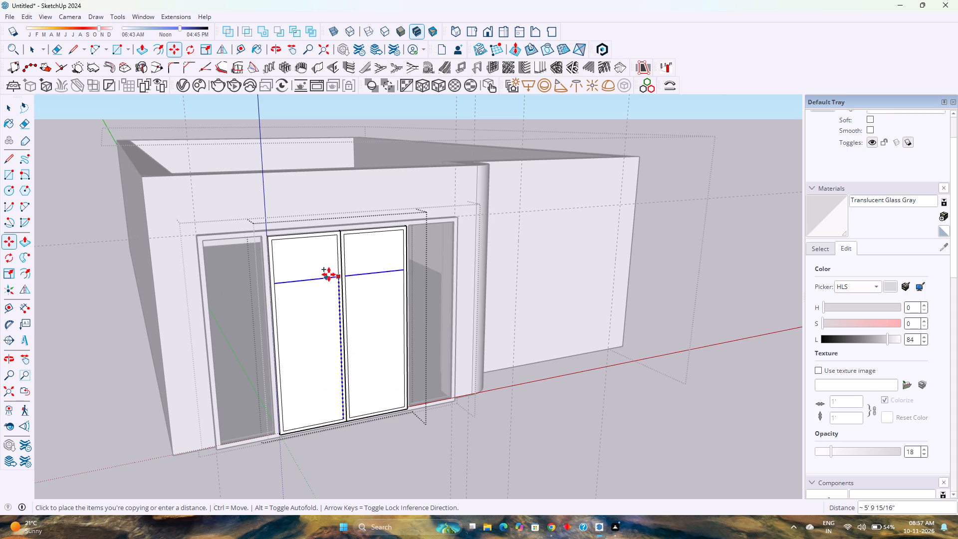
{"action": "scroll", "coordinate": [304, 232], "scroll_direction": "up", "scroll_amount": 15}
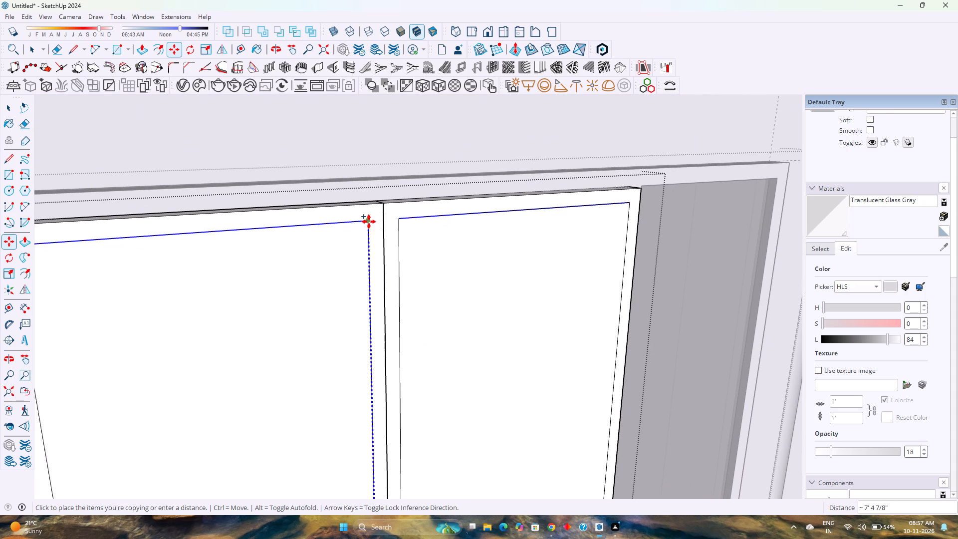
{"action": "left_click", "coordinate": [369, 221]}
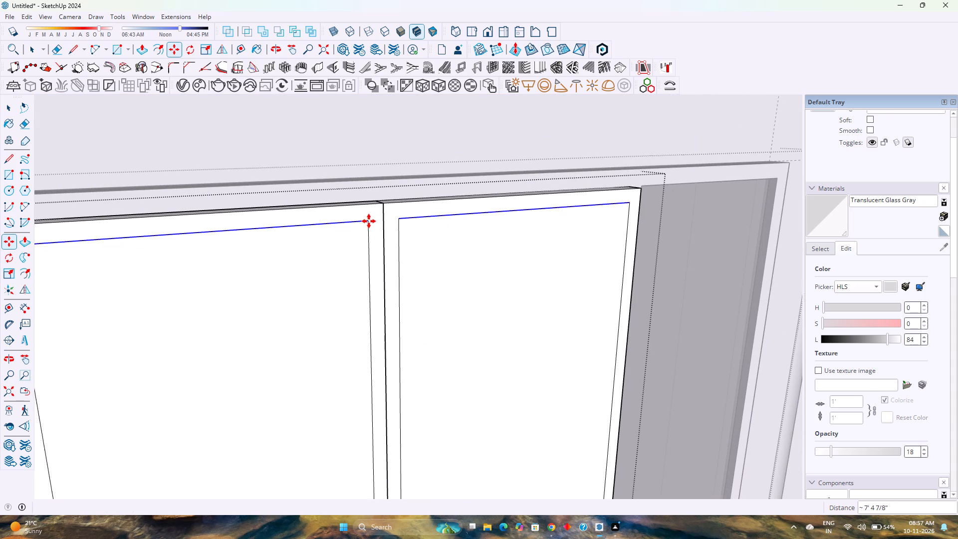
{"action": "scroll", "coordinate": [369, 221], "scroll_direction": "down", "scroll_amount": 4}
{"action": "type", "text": "/6"}
{"action": "key", "text": "Return"}
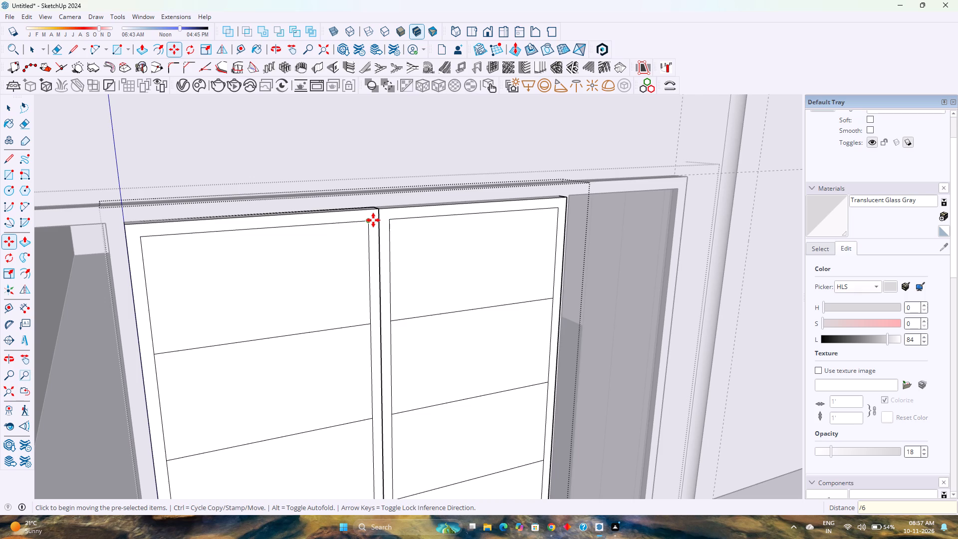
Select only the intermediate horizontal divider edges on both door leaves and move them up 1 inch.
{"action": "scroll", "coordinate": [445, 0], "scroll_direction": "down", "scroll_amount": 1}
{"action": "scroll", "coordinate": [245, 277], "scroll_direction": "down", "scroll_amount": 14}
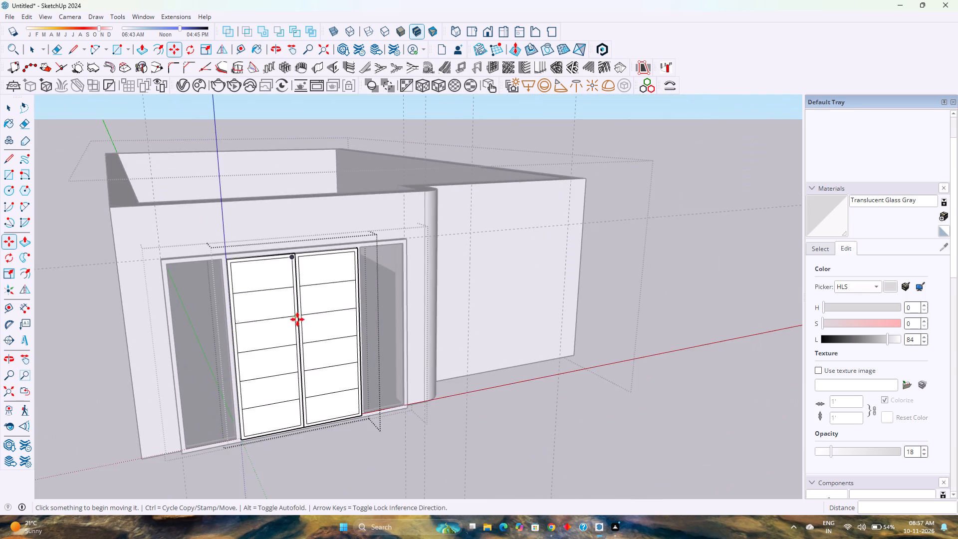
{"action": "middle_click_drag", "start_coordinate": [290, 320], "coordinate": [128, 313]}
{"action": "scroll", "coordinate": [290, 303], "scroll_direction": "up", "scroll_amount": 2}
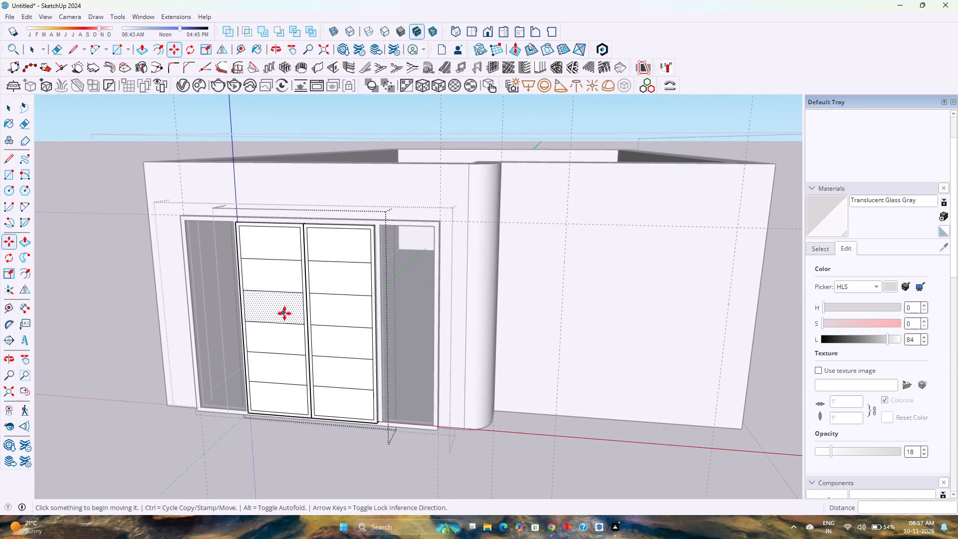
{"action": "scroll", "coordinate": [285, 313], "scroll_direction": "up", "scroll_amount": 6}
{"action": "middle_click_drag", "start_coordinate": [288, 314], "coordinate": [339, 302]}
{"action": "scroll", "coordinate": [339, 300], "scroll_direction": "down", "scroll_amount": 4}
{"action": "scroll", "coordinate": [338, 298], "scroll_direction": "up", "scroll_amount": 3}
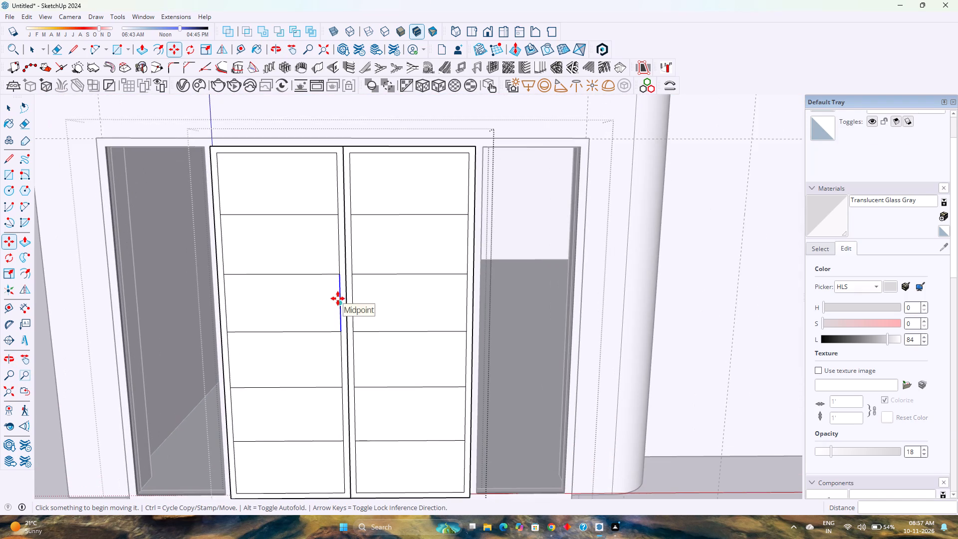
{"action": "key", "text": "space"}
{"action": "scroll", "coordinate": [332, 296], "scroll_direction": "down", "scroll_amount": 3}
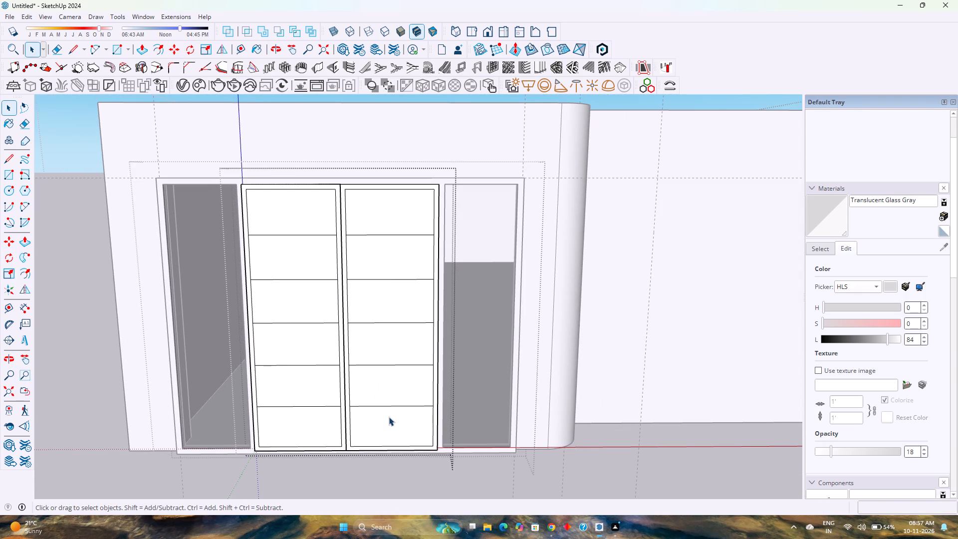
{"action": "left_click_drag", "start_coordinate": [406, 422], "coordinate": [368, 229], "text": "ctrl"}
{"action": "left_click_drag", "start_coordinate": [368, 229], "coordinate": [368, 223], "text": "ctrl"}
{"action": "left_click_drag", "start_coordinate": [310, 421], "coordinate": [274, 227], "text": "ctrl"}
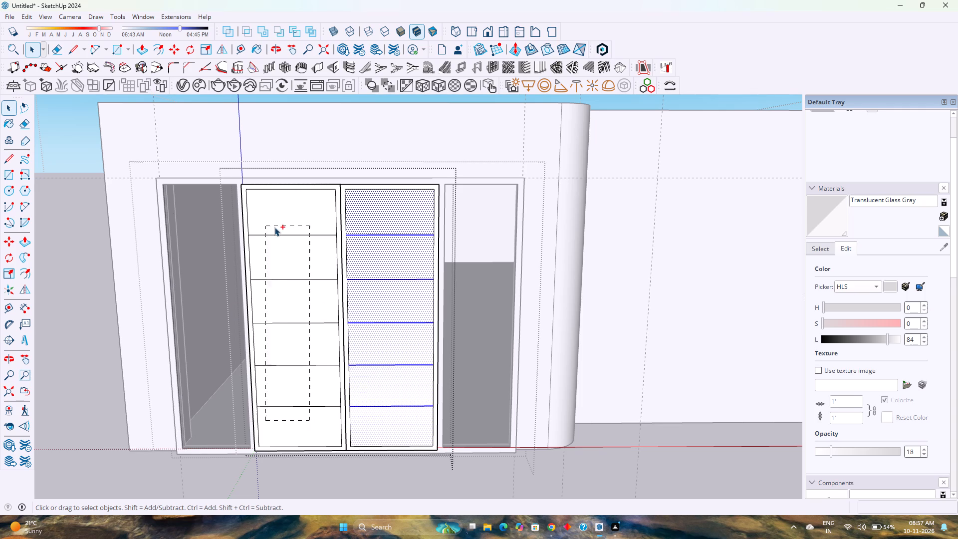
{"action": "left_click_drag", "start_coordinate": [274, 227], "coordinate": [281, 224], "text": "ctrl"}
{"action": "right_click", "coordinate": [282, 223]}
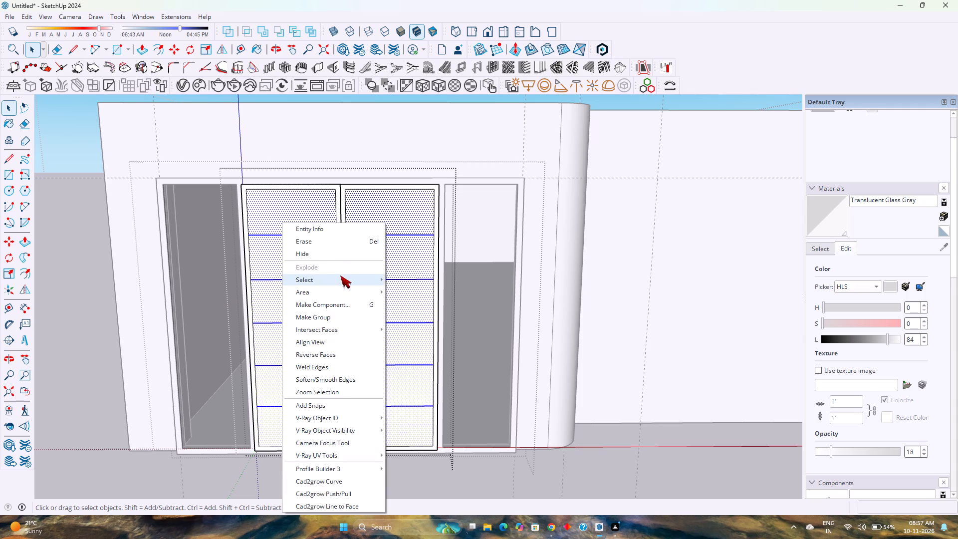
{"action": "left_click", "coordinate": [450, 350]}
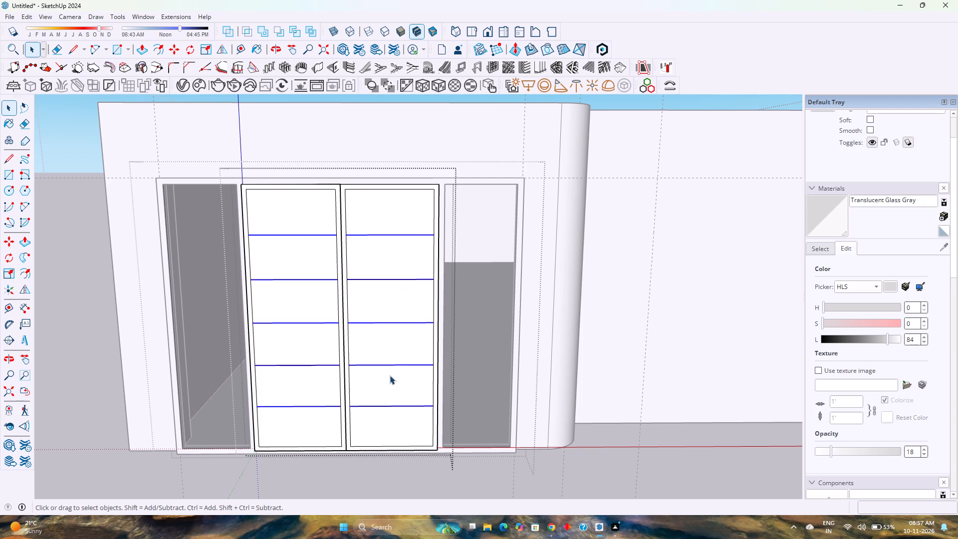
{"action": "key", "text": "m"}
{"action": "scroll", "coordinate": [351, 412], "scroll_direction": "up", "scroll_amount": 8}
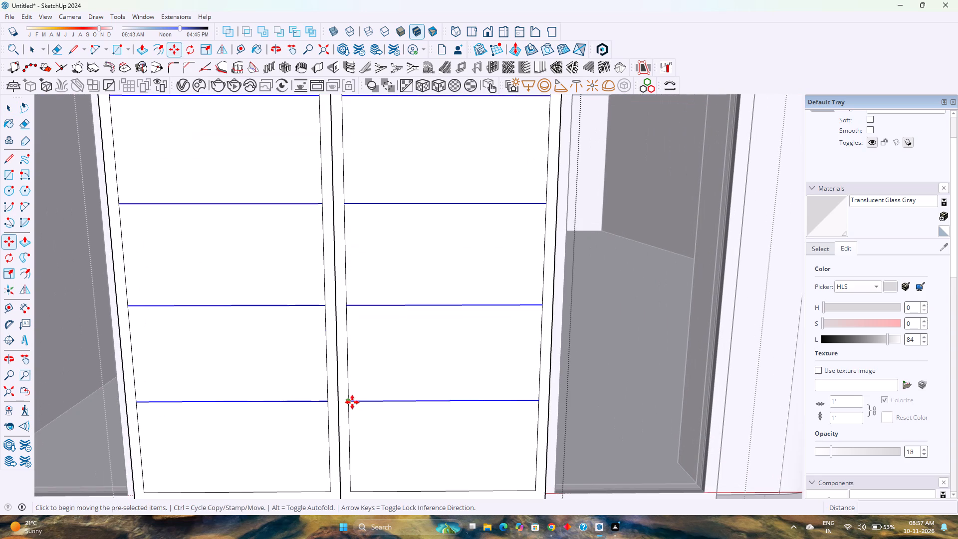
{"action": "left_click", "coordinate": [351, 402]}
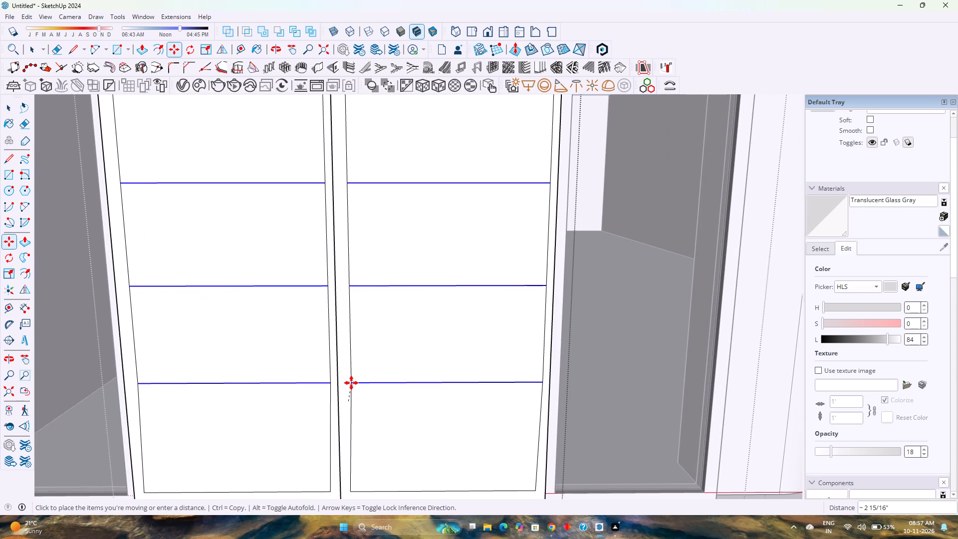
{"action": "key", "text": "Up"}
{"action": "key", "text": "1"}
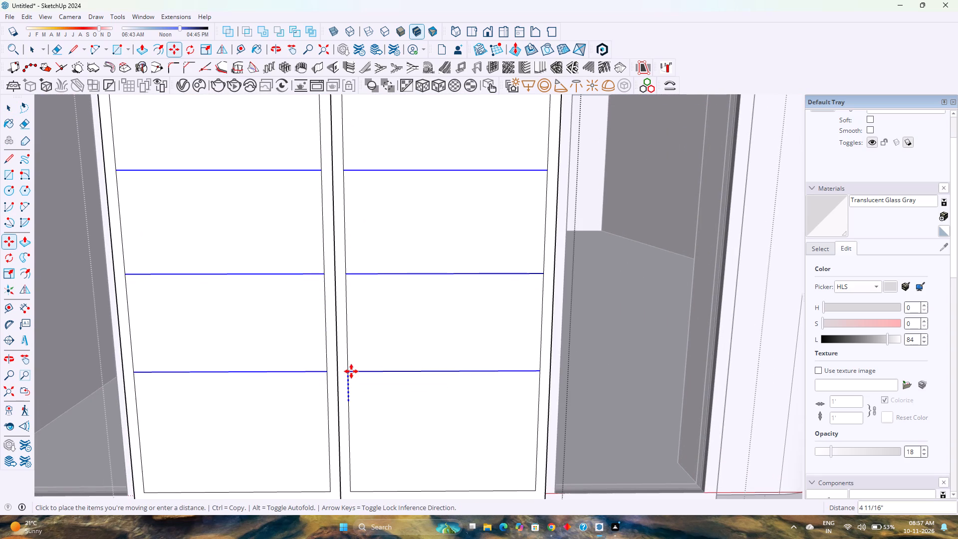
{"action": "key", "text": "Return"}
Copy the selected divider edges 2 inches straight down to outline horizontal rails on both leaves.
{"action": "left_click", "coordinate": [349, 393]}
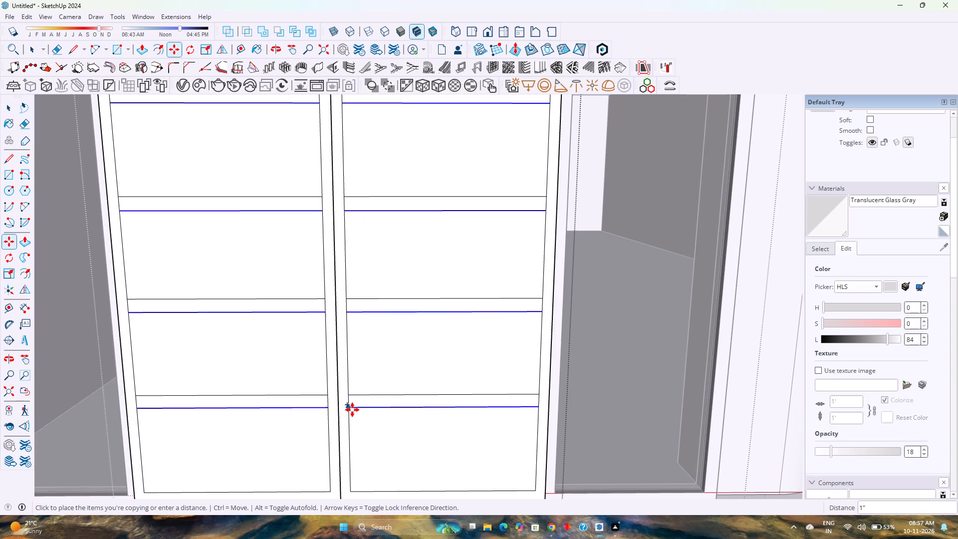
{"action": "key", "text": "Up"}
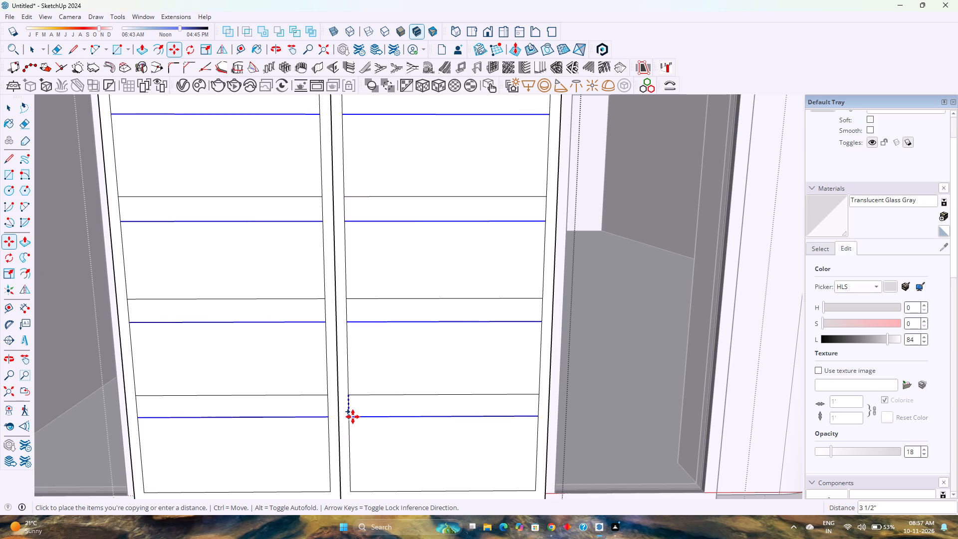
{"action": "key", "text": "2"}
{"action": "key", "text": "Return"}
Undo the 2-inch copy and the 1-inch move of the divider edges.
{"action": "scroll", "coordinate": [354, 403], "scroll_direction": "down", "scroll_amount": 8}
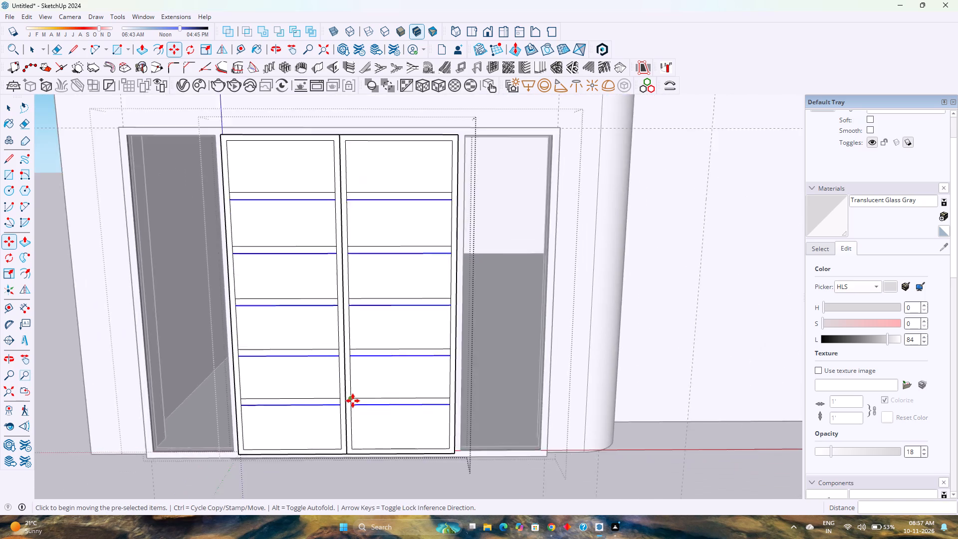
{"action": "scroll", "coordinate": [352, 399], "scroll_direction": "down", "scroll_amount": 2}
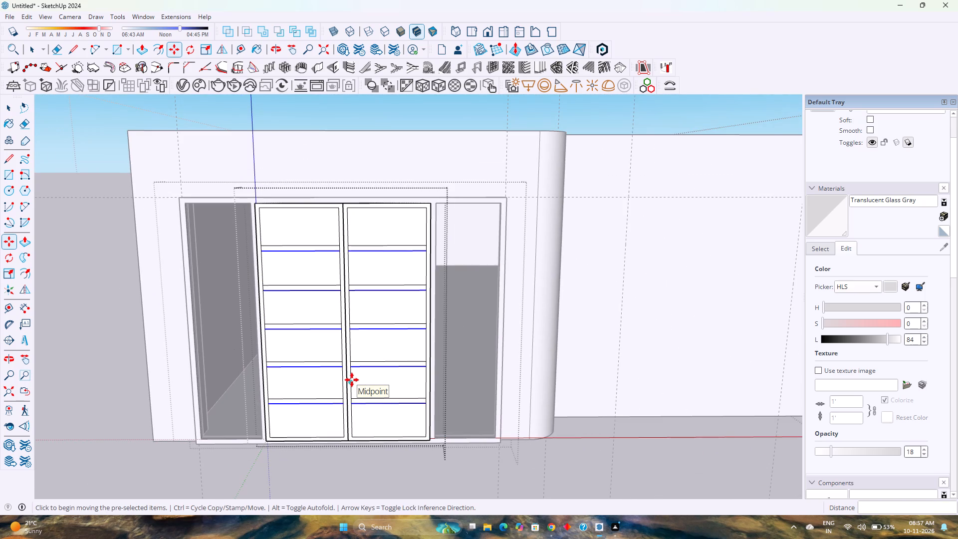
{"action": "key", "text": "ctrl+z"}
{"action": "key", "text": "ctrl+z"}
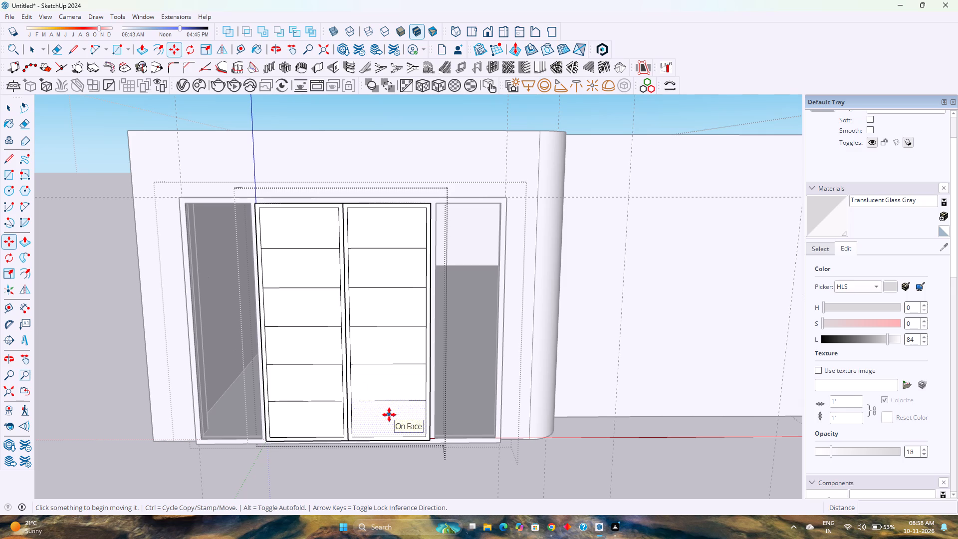
Select only the intermediate horizontal divider edges on both door leaves and move them straight up 0.75 inch.
{"action": "key", "text": "space"}
{"action": "left_click_drag", "start_coordinate": [398, 419], "coordinate": [367, 239]}
{"action": "left_click_drag", "start_coordinate": [320, 418], "coordinate": [281, 235], "text": "ctrl"}
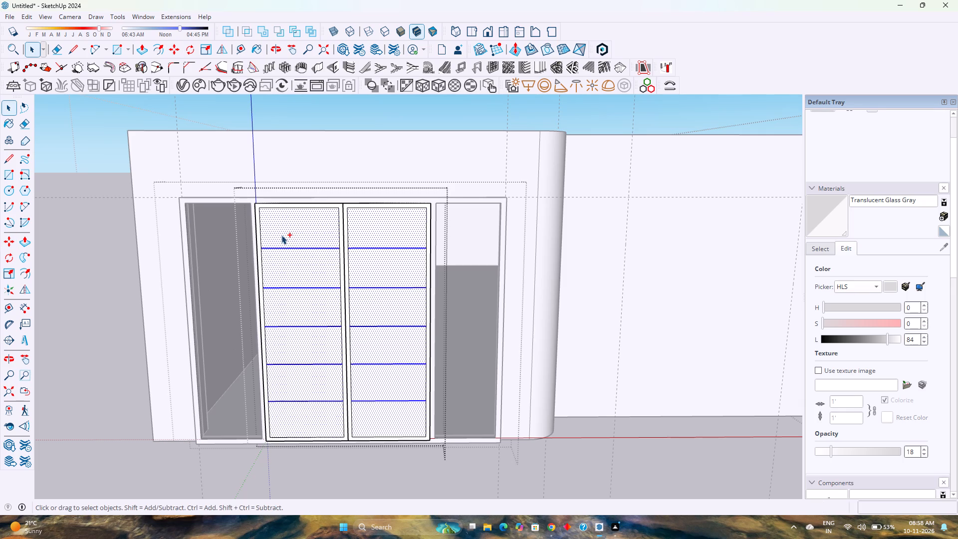
{"action": "right_click", "coordinate": [281, 235]}
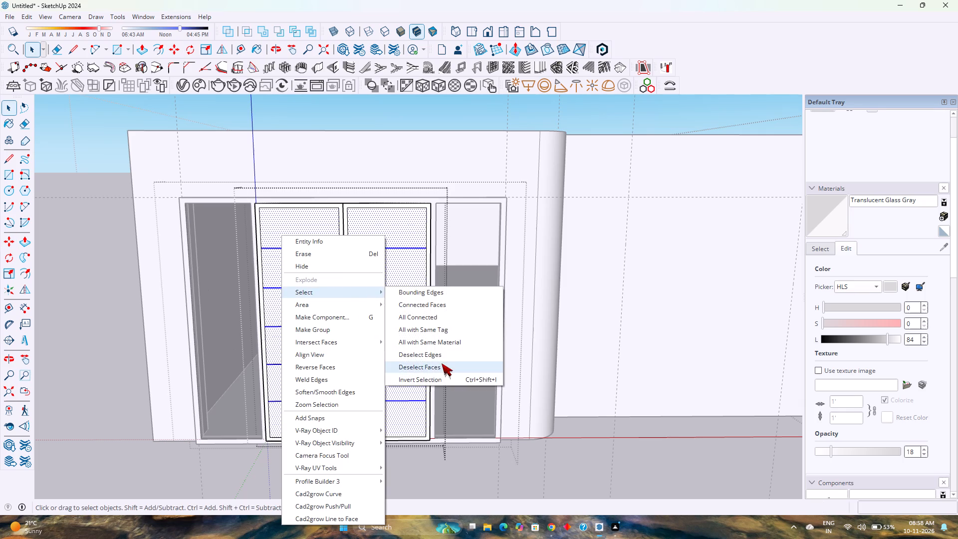
{"action": "left_click", "coordinate": [442, 363]}
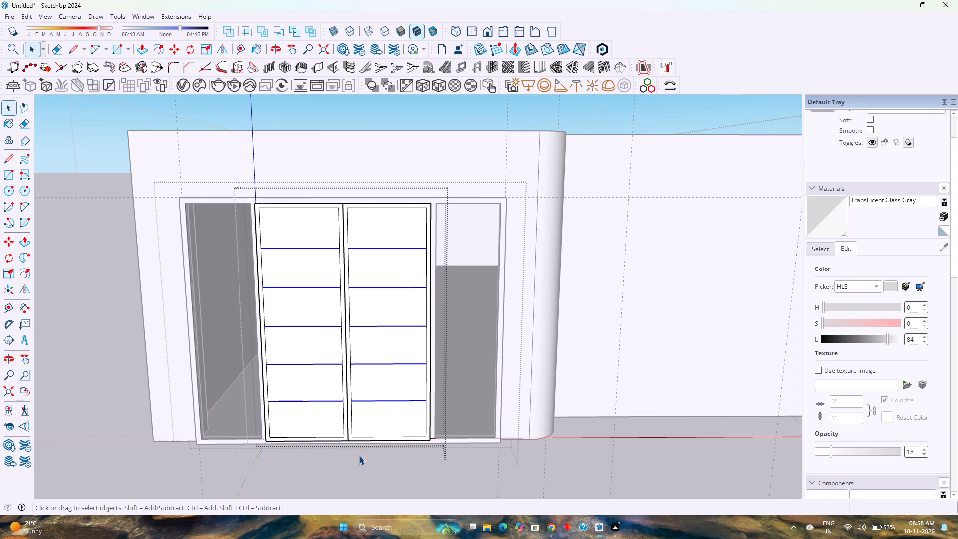
{"action": "scroll", "coordinate": [353, 456], "scroll_direction": "up", "scroll_amount": 2}
{"action": "scroll", "coordinate": [353, 456], "scroll_direction": "down", "scroll_amount": 2}
{"action": "scroll", "coordinate": [356, 456], "scroll_direction": "up", "scroll_amount": 2}
{"action": "scroll", "coordinate": [359, 460], "scroll_direction": "down", "scroll_amount": 3}
{"action": "scroll", "coordinate": [357, 458], "scroll_direction": "up", "scroll_amount": 2}
{"action": "scroll", "coordinate": [357, 458], "scroll_direction": "down", "scroll_amount": 3}
{"action": "scroll", "coordinate": [357, 457], "scroll_direction": "up", "scroll_amount": 3}
{"action": "key", "text": "m"}
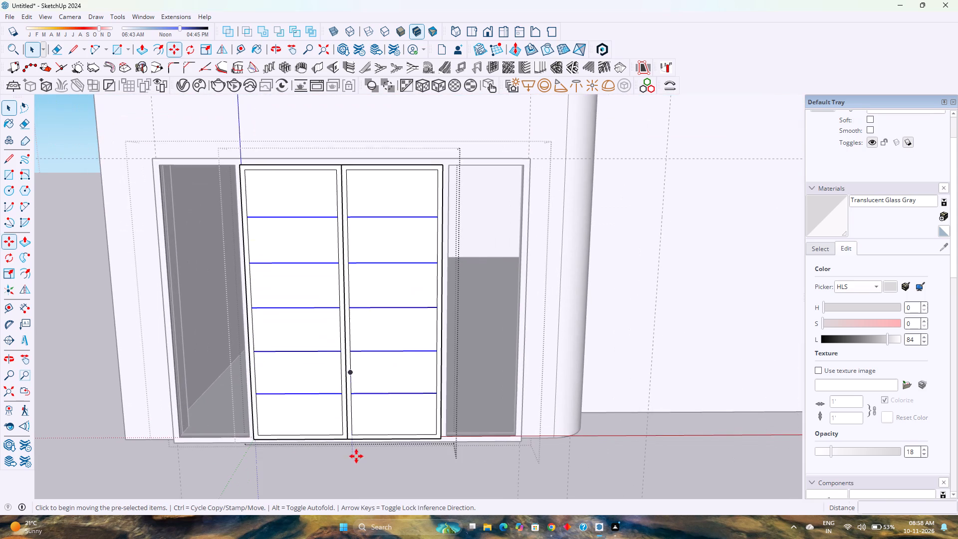
{"action": "scroll", "coordinate": [345, 437], "scroll_direction": "down", "scroll_amount": 2}
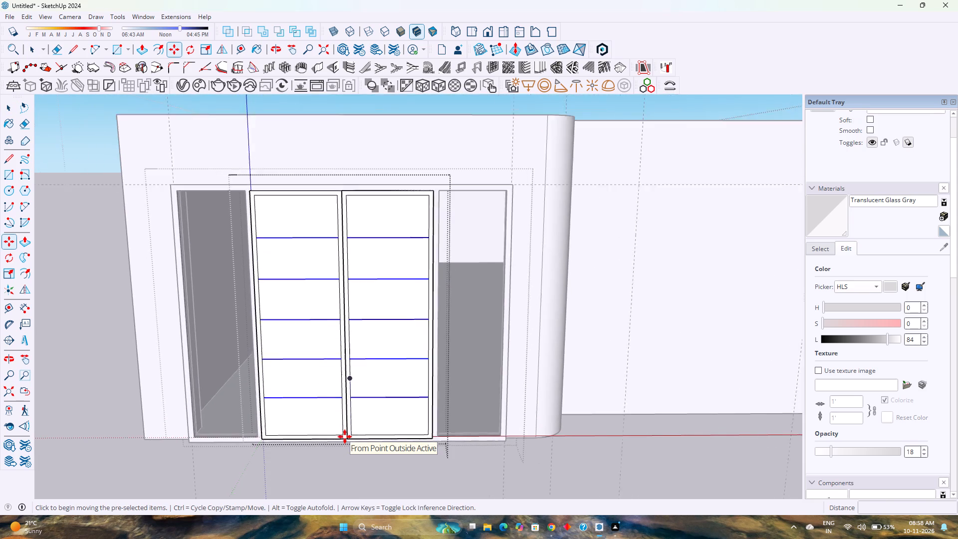
{"action": "scroll", "coordinate": [345, 437], "scroll_direction": "up", "scroll_amount": 3}
{"action": "scroll", "coordinate": [345, 437], "scroll_direction": "down", "scroll_amount": 3}
{"action": "scroll", "coordinate": [345, 437], "scroll_direction": "up", "scroll_amount": 3}
{"action": "scroll", "coordinate": [345, 437], "scroll_direction": "down", "scroll_amount": 3}
{"action": "scroll", "coordinate": [345, 437], "scroll_direction": "up", "scroll_amount": 3}
{"action": "scroll", "coordinate": [345, 437], "scroll_direction": "down", "scroll_amount": 3}
{"action": "scroll", "coordinate": [345, 437], "scroll_direction": "up", "scroll_amount": 3}
{"action": "scroll", "coordinate": [345, 437], "scroll_direction": "down", "scroll_amount": 3}
{"action": "scroll", "coordinate": [345, 437], "scroll_direction": "up", "scroll_amount": 3}
{"action": "scroll", "coordinate": [345, 437], "scroll_direction": "down", "scroll_amount": 3}
{"action": "scroll", "coordinate": [345, 437], "scroll_direction": "up", "scroll_amount": 3}
{"action": "scroll", "coordinate": [345, 437], "scroll_direction": "down", "scroll_amount": 2}
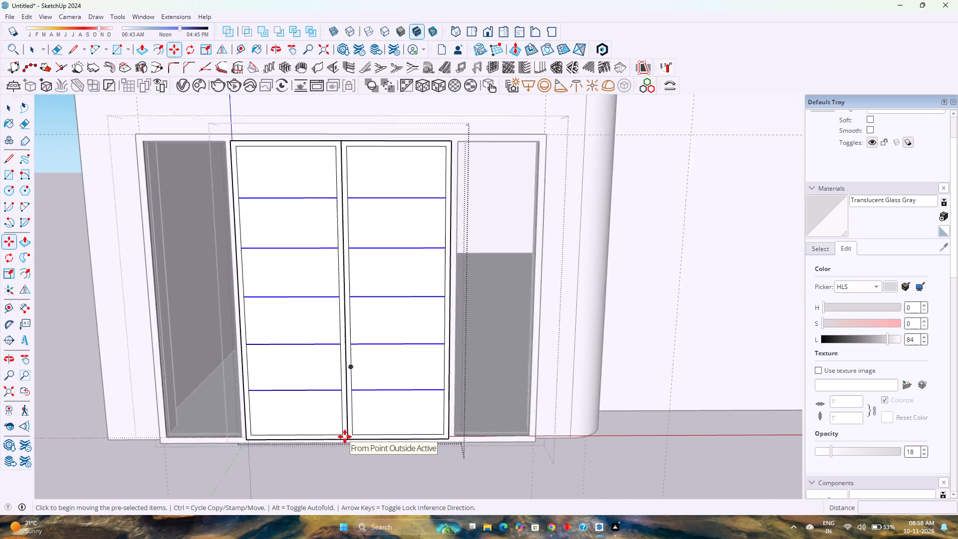
{"action": "scroll", "coordinate": [345, 437], "scroll_direction": "down", "scroll_amount": 1}
{"action": "scroll", "coordinate": [345, 437], "scroll_direction": "up", "scroll_amount": 3}
{"action": "scroll", "coordinate": [345, 437], "scroll_direction": "down", "scroll_amount": 3}
{"action": "scroll", "coordinate": [345, 437], "scroll_direction": "up", "scroll_amount": 3}
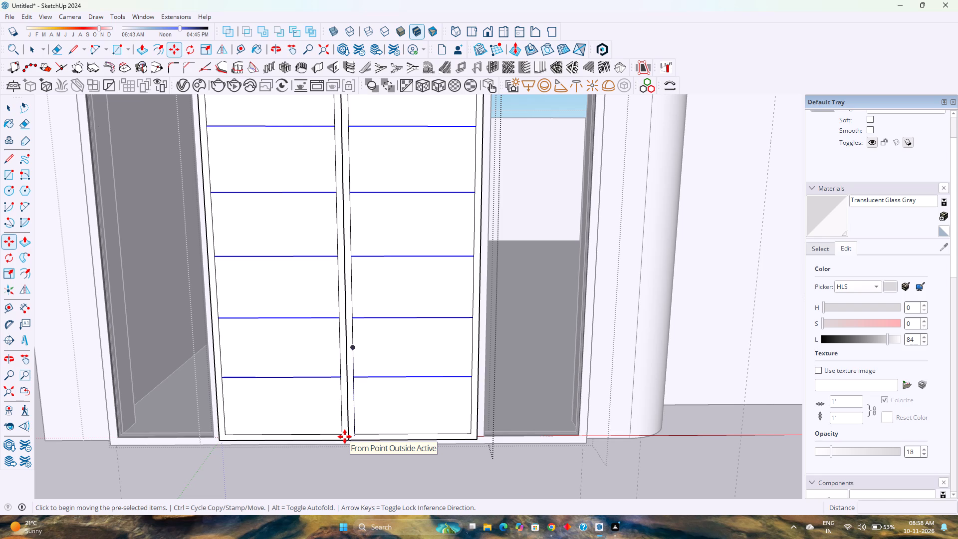
{"action": "scroll", "coordinate": [345, 437], "scroll_direction": "down", "scroll_amount": 3}
{"action": "scroll", "coordinate": [345, 437], "scroll_direction": "up", "scroll_amount": 6}
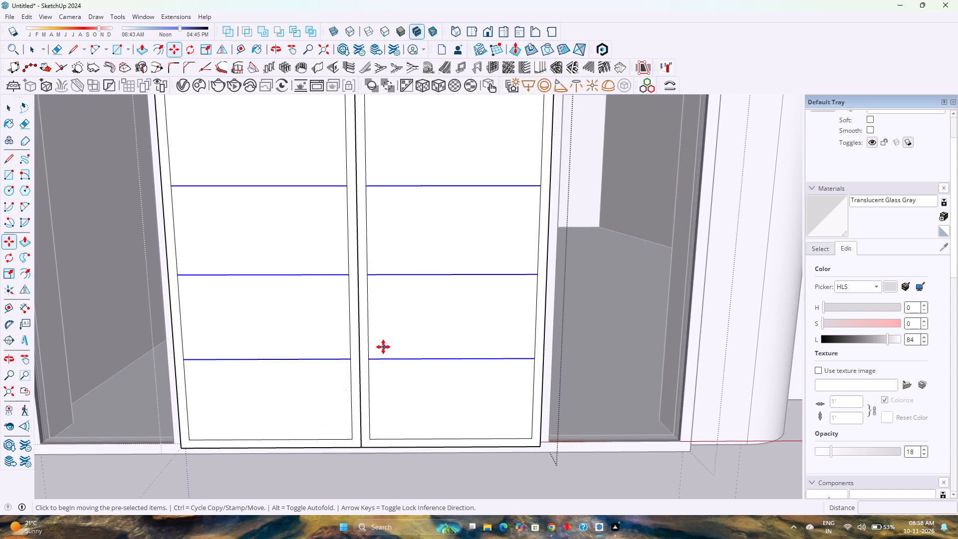
{"action": "scroll", "coordinate": [371, 353], "scroll_direction": "up", "scroll_amount": 5}
{"action": "left_click", "coordinate": [369, 361]}
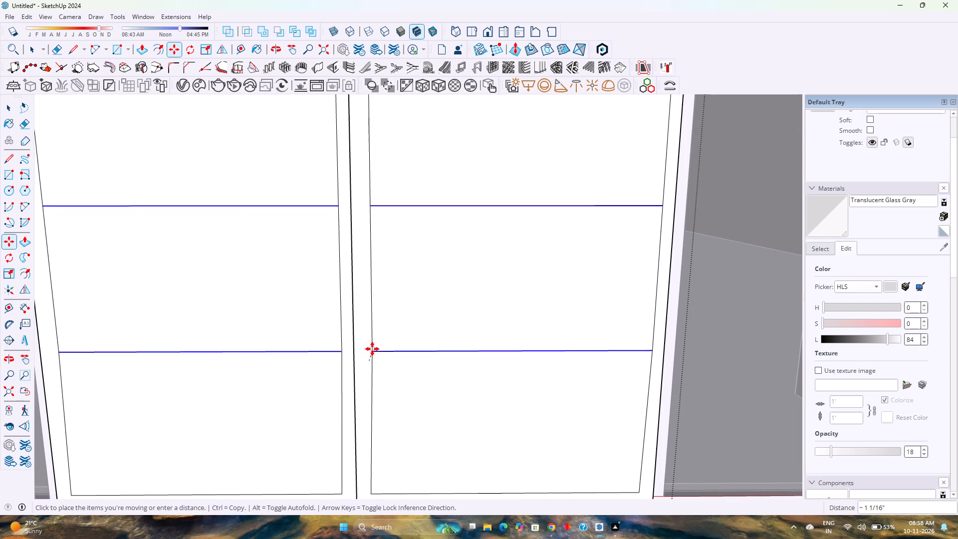
{"action": "key", "text": "Up"}
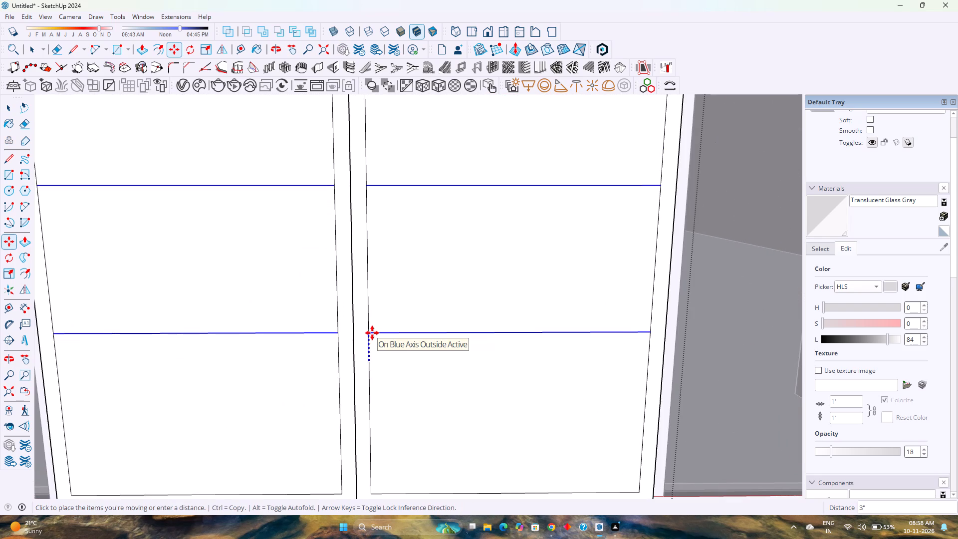
{"action": "type", "text": "0."}
{"action": "type", "text": "75"}
{"action": "key", "text": "Return"}
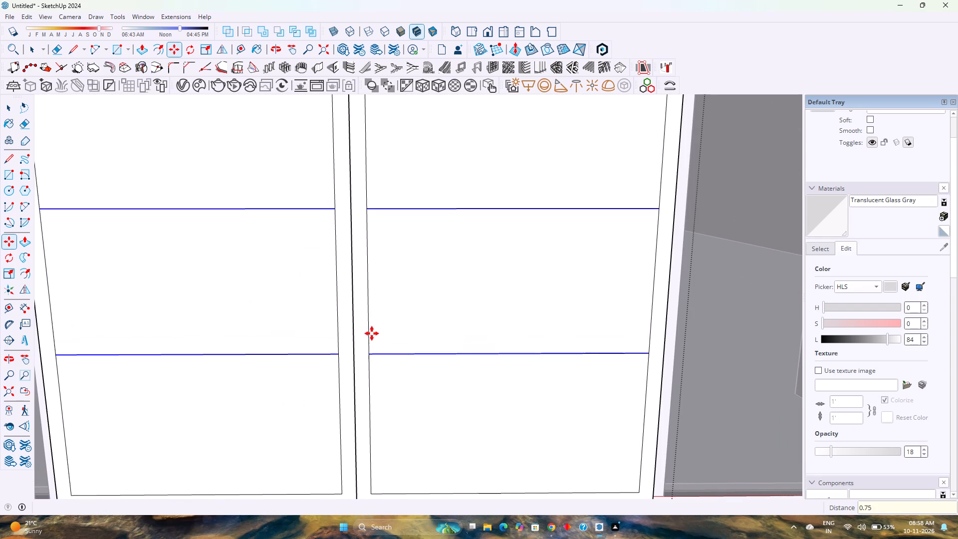
Copy the selected divider edges 1.5 inches straight down to outline horizontal rails on both leaves.
{"action": "left_click", "coordinate": [368, 355]}
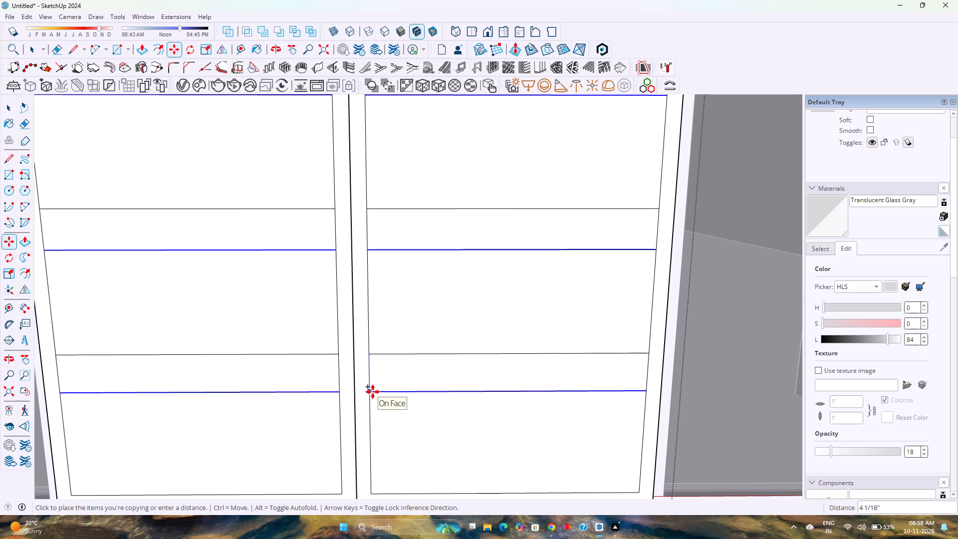
{"action": "key", "text": "Up"}
{"action": "key", "text": "1"}
{"action": "type", "text": ".5"}
{"action": "key", "text": "Return"}
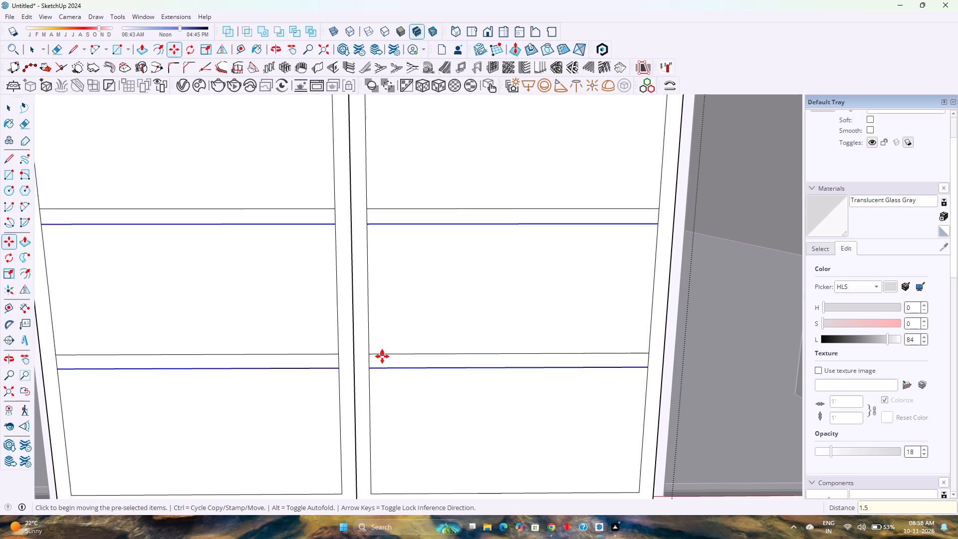
Erase the short vertical edges closing the three middle rails at both ends on the left leaf and at the right leaf's meeting stile.
{"action": "scroll", "coordinate": [382, 356], "scroll_direction": "down", "scroll_amount": 16}
{"action": "scroll", "coordinate": [373, 271], "scroll_direction": "up", "scroll_amount": 7}
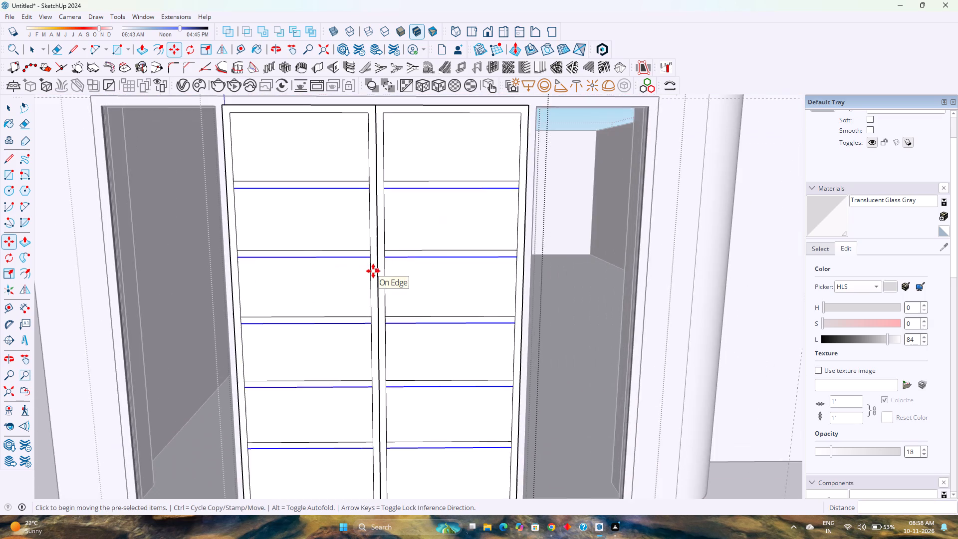
{"action": "scroll", "coordinate": [373, 271], "scroll_direction": "up", "scroll_amount": 4}
{"action": "key", "text": "e"}
{"action": "scroll", "coordinate": [371, 456], "scroll_direction": "up", "scroll_amount": 4}
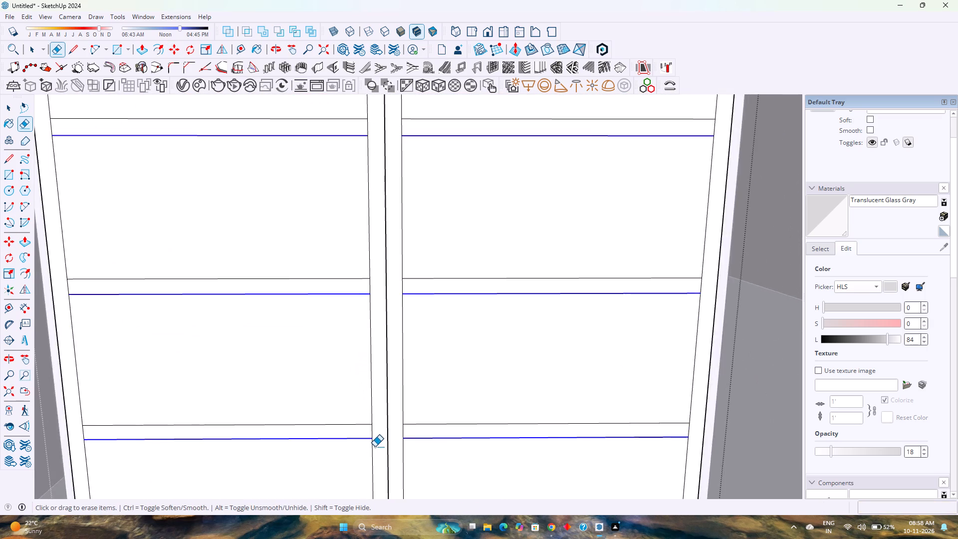
{"action": "scroll", "coordinate": [375, 447], "scroll_direction": "up", "scroll_amount": 2}
{"action": "left_click", "coordinate": [374, 427]}
{"action": "left_click", "coordinate": [413, 426]}
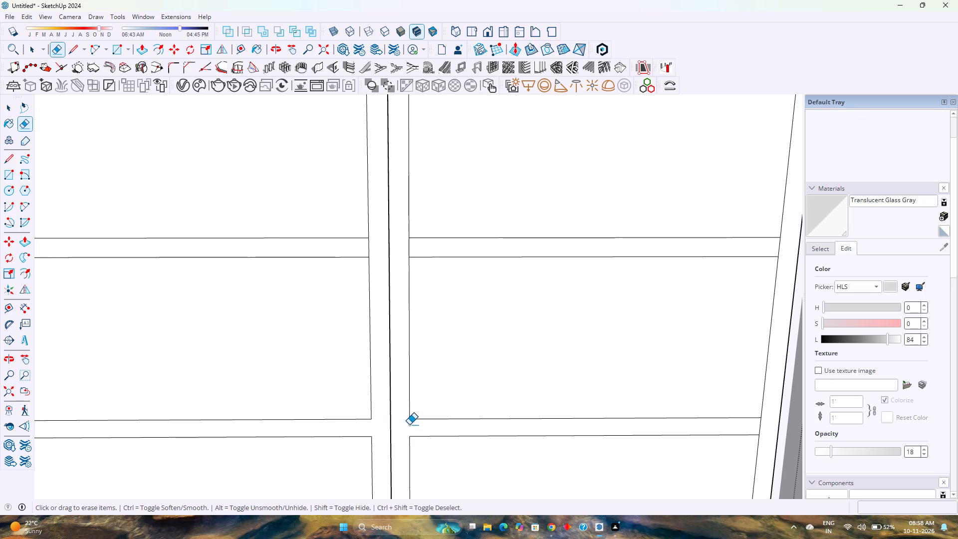
{"action": "scroll", "coordinate": [409, 425], "scroll_direction": "down", "scroll_amount": 7}
{"action": "scroll", "coordinate": [211, 422], "scroll_direction": "up", "scroll_amount": 7}
{"action": "left_click", "coordinate": [205, 429]}
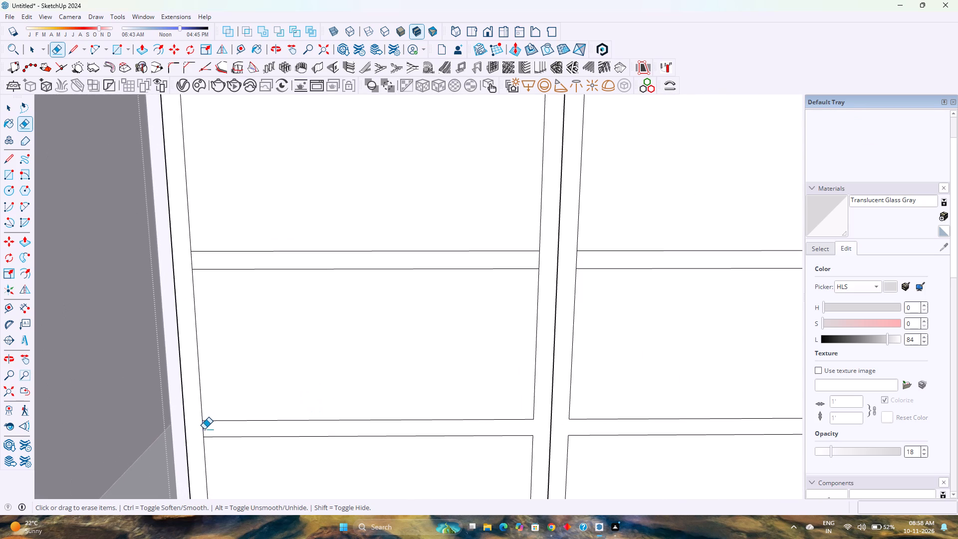
{"action": "scroll", "coordinate": [208, 426], "scroll_direction": "down", "scroll_amount": 4}
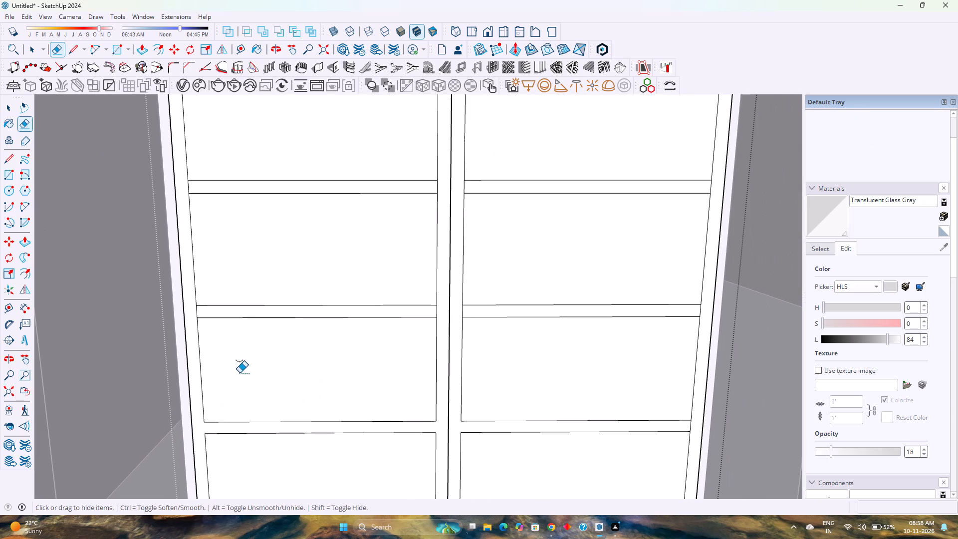
{"action": "middle_click_drag", "start_coordinate": [239, 373], "coordinate": [293, 451], "text": "shift"}
{"action": "scroll", "coordinate": [255, 393], "scroll_direction": "up", "scroll_amount": 3}
{"action": "left_click_drag", "start_coordinate": [252, 390], "coordinate": [246, 390]}
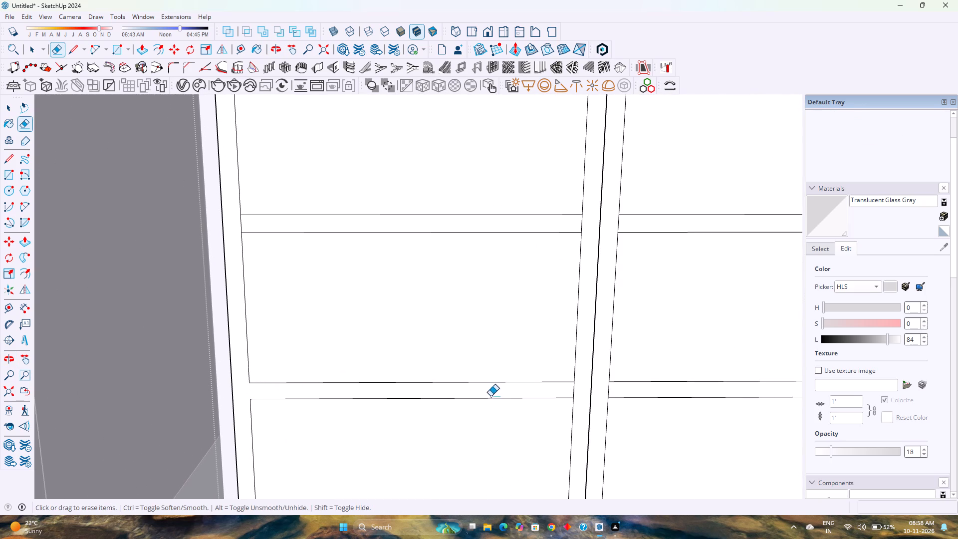
{"action": "left_click", "coordinate": [572, 388]}
{"action": "left_click", "coordinate": [609, 388]}
{"action": "left_click_drag", "start_coordinate": [584, 224], "coordinate": [578, 223]}
{"action": "left_click_drag", "start_coordinate": [623, 223], "coordinate": [609, 226]}
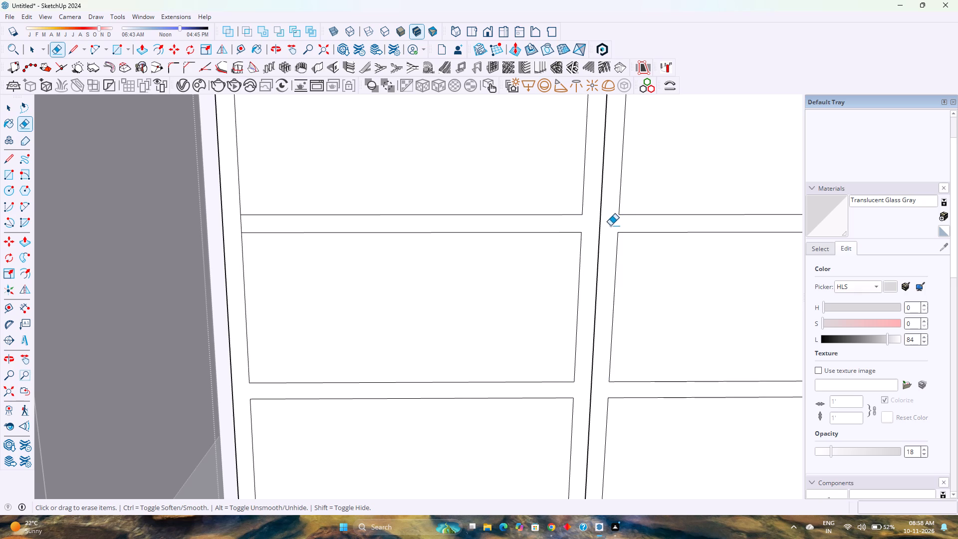
{"action": "left_click", "coordinate": [243, 227]}
Erase the short vertical edges where the three middle rails meet the right leaf's outer stile.
{"action": "scroll", "coordinate": [341, 307], "scroll_direction": "down", "scroll_amount": 9}
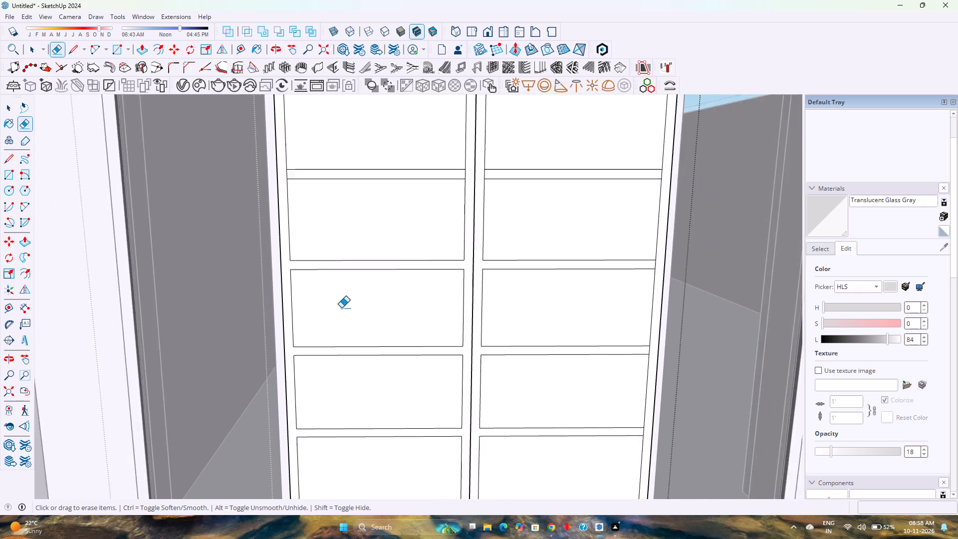
{"action": "scroll", "coordinate": [341, 308], "scroll_direction": "down", "scroll_amount": 2}
{"action": "scroll", "coordinate": [577, 337], "scroll_direction": "up", "scroll_amount": 2}
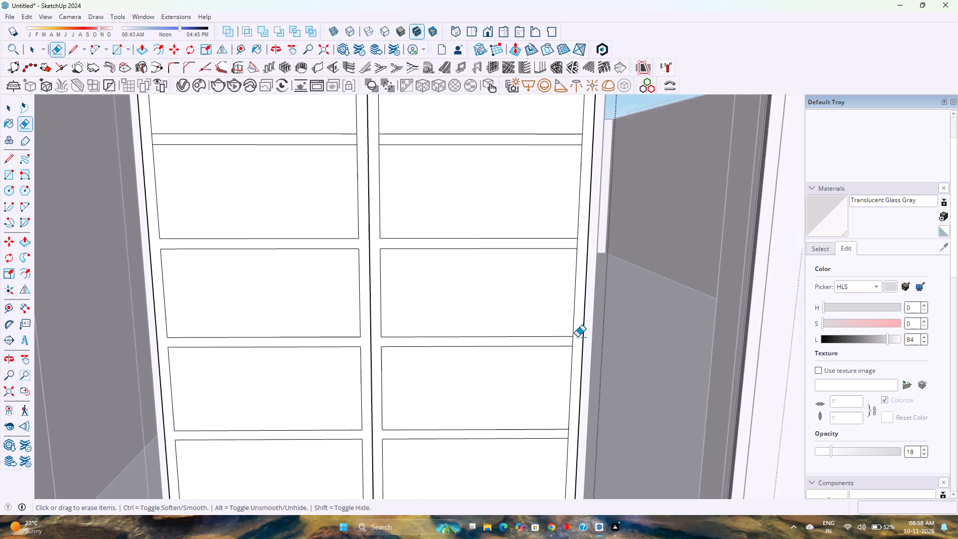
{"action": "scroll", "coordinate": [577, 337], "scroll_direction": "up", "scroll_amount": 5}
{"action": "left_click", "coordinate": [574, 340]}
{"action": "left_click", "coordinate": [576, 208]}
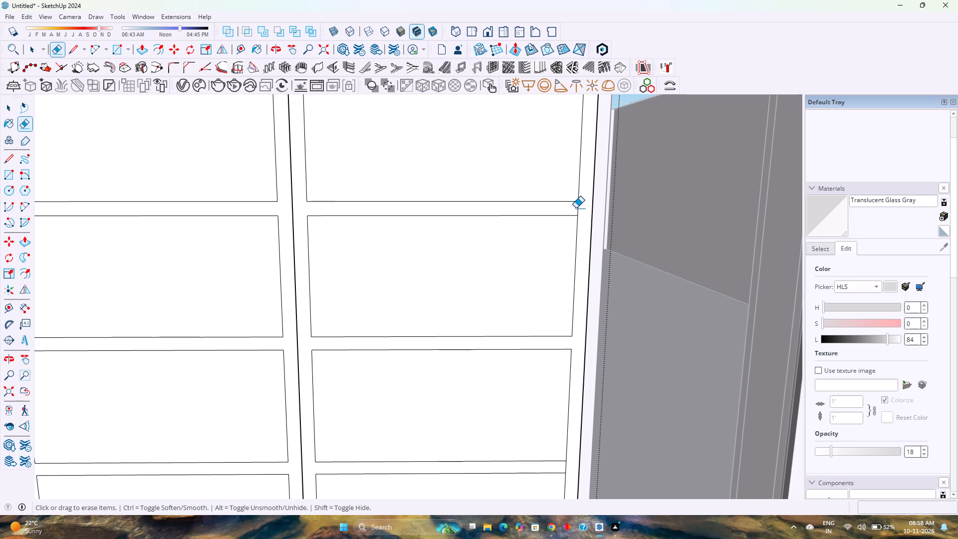
{"action": "left_click_drag", "start_coordinate": [576, 208], "coordinate": [580, 208]}
{"action": "left_click_drag", "start_coordinate": [580, 208], "coordinate": [574, 208]}
{"action": "left_click_drag", "start_coordinate": [566, 467], "coordinate": [570, 467]}
Erase the short vertical edges at both ends of the topmost intermediate rail on both door leaves.
{"action": "scroll", "coordinate": [498, 405], "scroll_direction": "down", "scroll_amount": 4}
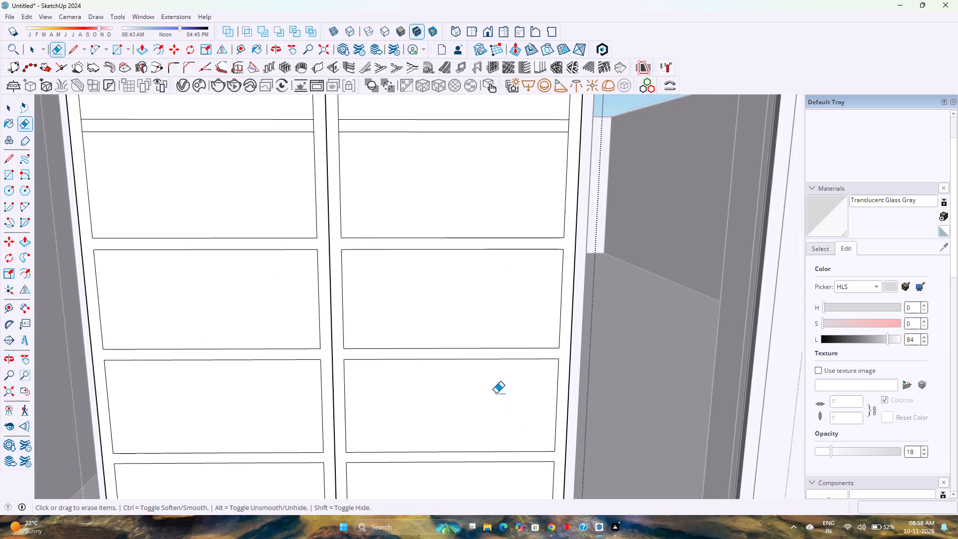
{"action": "scroll", "coordinate": [496, 393], "scroll_direction": "down", "scroll_amount": 8}
{"action": "scroll", "coordinate": [428, 262], "scroll_direction": "up", "scroll_amount": 7}
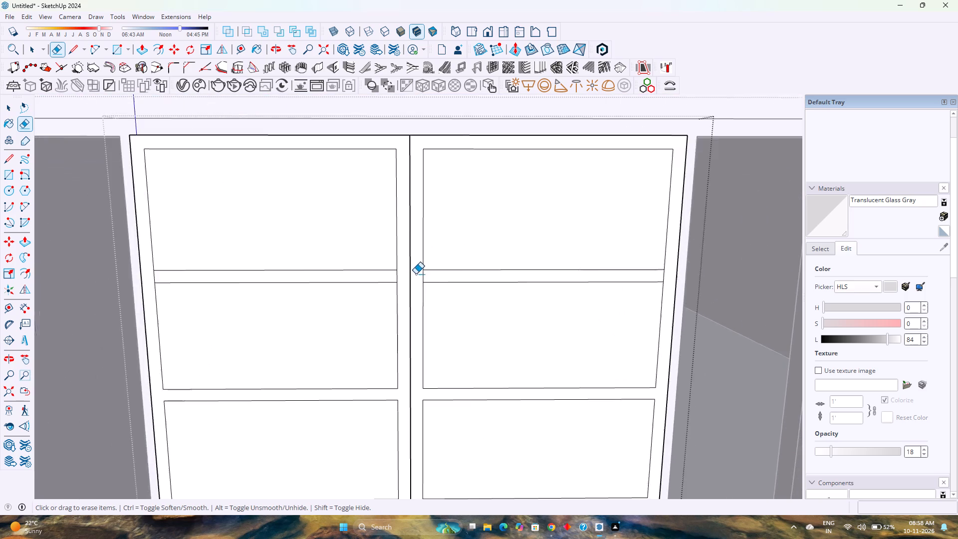
{"action": "scroll", "coordinate": [416, 274], "scroll_direction": "up", "scroll_amount": 5}
{"action": "left_click_drag", "start_coordinate": [426, 273], "coordinate": [435, 275]}
{"action": "left_click_drag", "start_coordinate": [382, 273], "coordinate": [389, 275]}
{"action": "scroll", "coordinate": [390, 275], "scroll_direction": "down", "scroll_amount": 3}
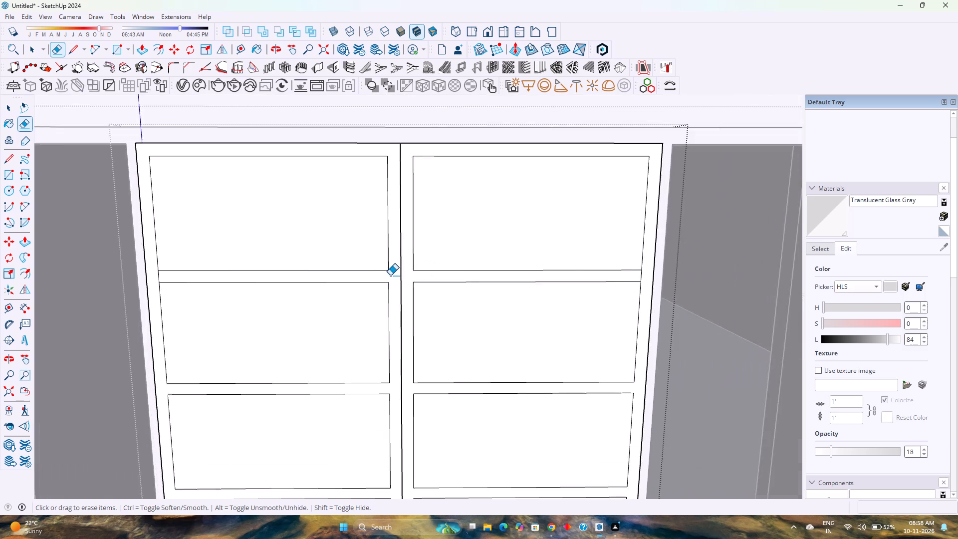
{"action": "scroll", "coordinate": [390, 275], "scroll_direction": "down", "scroll_amount": 5}
{"action": "scroll", "coordinate": [243, 275], "scroll_direction": "up", "scroll_amount": 6}
{"action": "left_click_drag", "start_coordinate": [210, 275], "coordinate": [201, 275]}
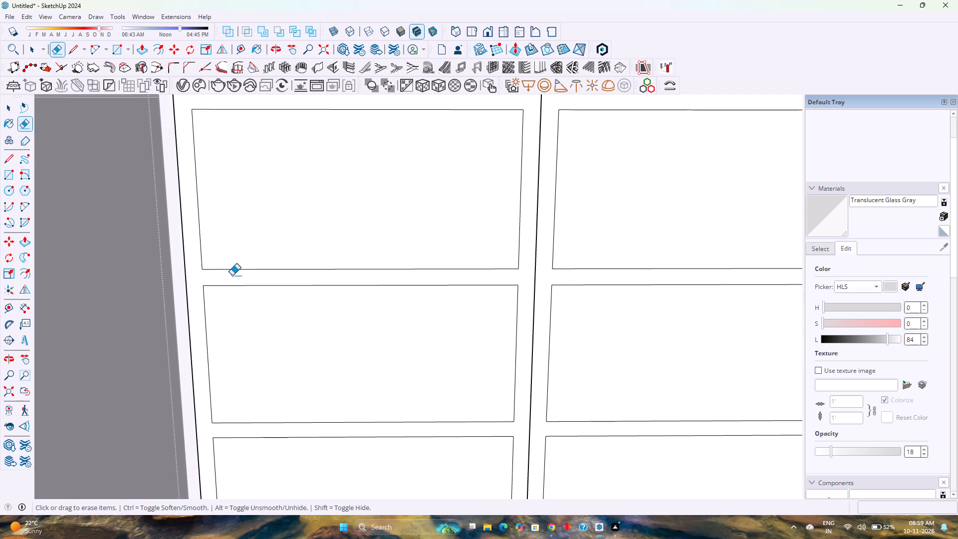
{"action": "scroll", "coordinate": [232, 275], "scroll_direction": "down", "scroll_amount": 7}
{"action": "scroll", "coordinate": [536, 284], "scroll_direction": "up", "scroll_amount": 7}
{"action": "left_click_drag", "start_coordinate": [584, 269], "coordinate": [579, 269]}
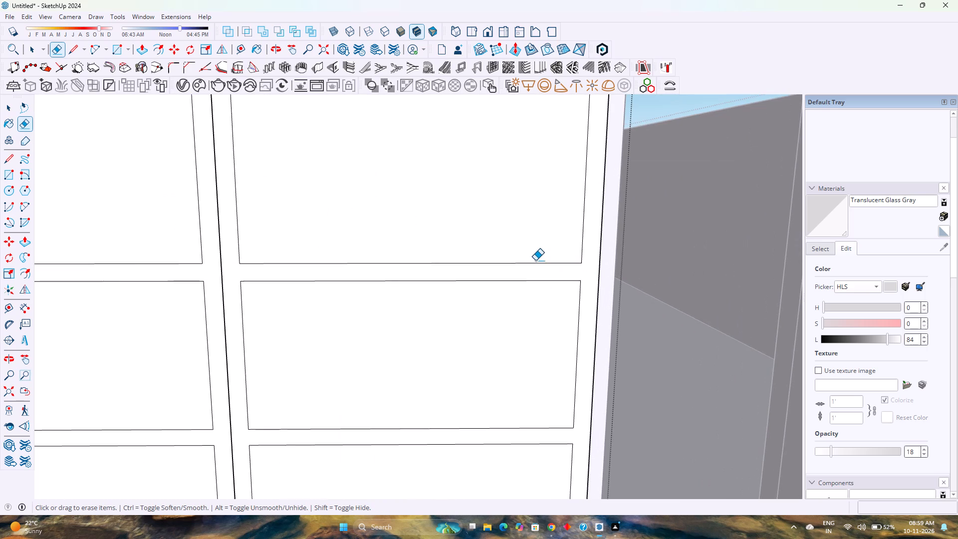
Erase the short vertical edges at both ends of the lowest intermediate rail on both door leaves.
{"action": "scroll", "coordinate": [535, 261], "scroll_direction": "down", "scroll_amount": 16}
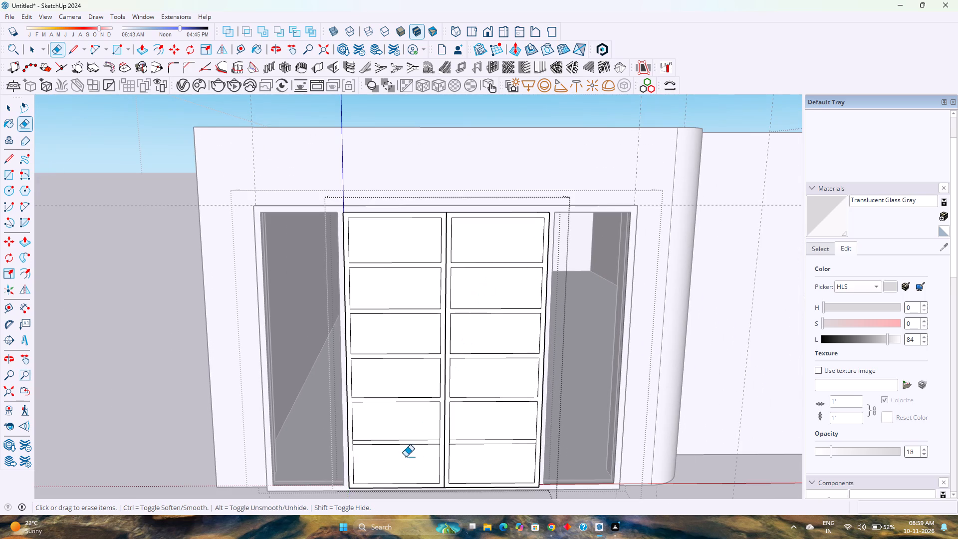
{"action": "scroll", "coordinate": [347, 450], "scroll_direction": "up", "scroll_amount": 15}
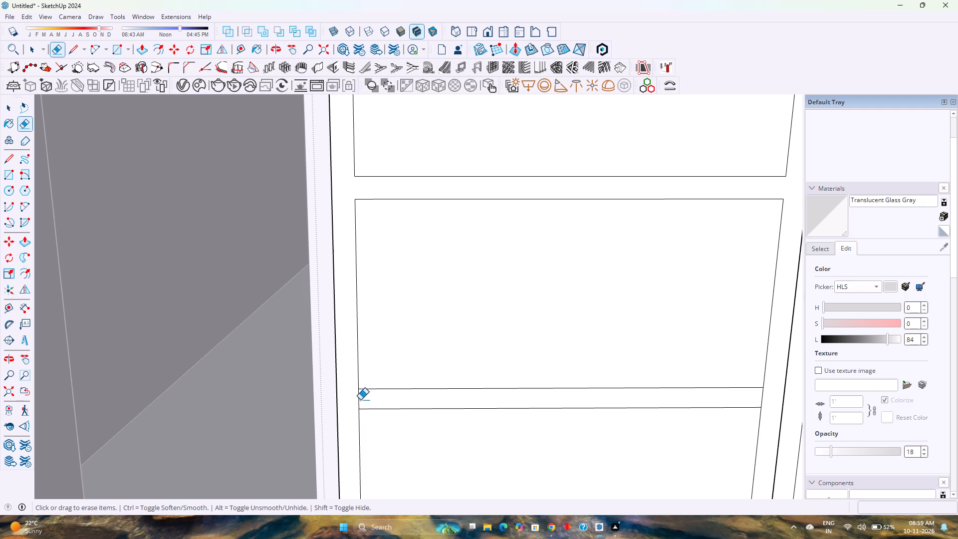
{"action": "left_click_drag", "start_coordinate": [360, 399], "coordinate": [352, 397]}
{"action": "scroll", "coordinate": [352, 397], "scroll_direction": "down", "scroll_amount": 13}
{"action": "scroll", "coordinate": [528, 399], "scroll_direction": "up", "scroll_amount": 8}
{"action": "left_click_drag", "start_coordinate": [509, 394], "coordinate": [494, 394]}
{"action": "scroll", "coordinate": [493, 393], "scroll_direction": "down", "scroll_amount": 9}
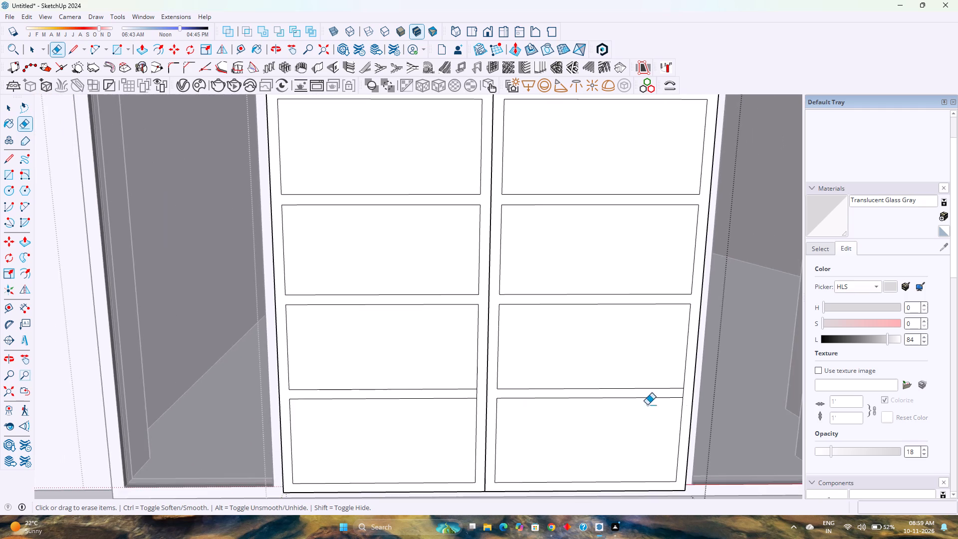
{"action": "scroll", "coordinate": [693, 400], "scroll_direction": "up", "scroll_amount": 7}
{"action": "left_click_drag", "start_coordinate": [677, 391], "coordinate": [663, 387]}
{"action": "scroll", "coordinate": [452, 397], "scroll_direction": "down", "scroll_amount": 8}
{"action": "scroll", "coordinate": [358, 393], "scroll_direction": "up", "scroll_amount": 3}
{"action": "left_click", "coordinate": [371, 391]}
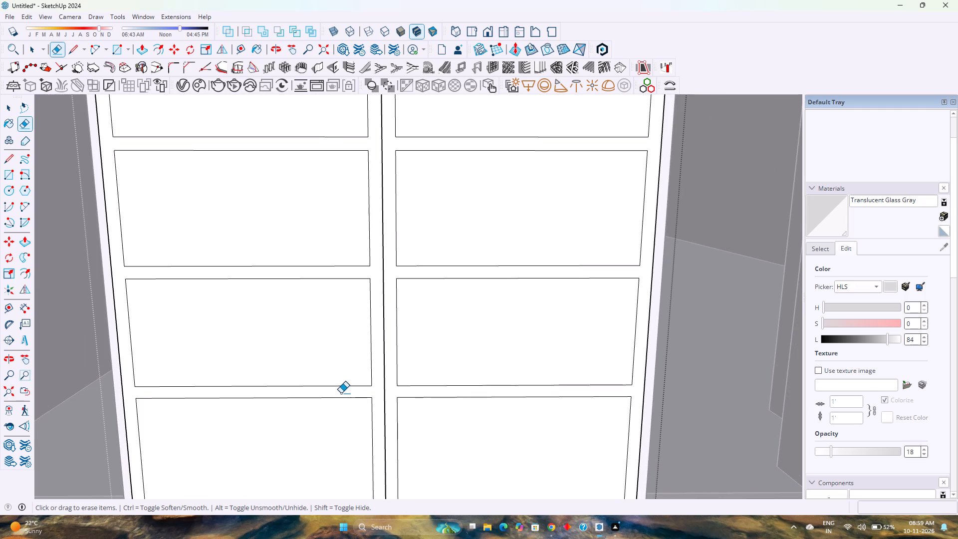
{"action": "scroll", "coordinate": [341, 393], "scroll_direction": "down", "scroll_amount": 13}
{"action": "middle_click_drag", "start_coordinate": [397, 376], "coordinate": [262, 399]}
{"action": "scroll", "coordinate": [319, 373], "scroll_direction": "up", "scroll_amount": 2}
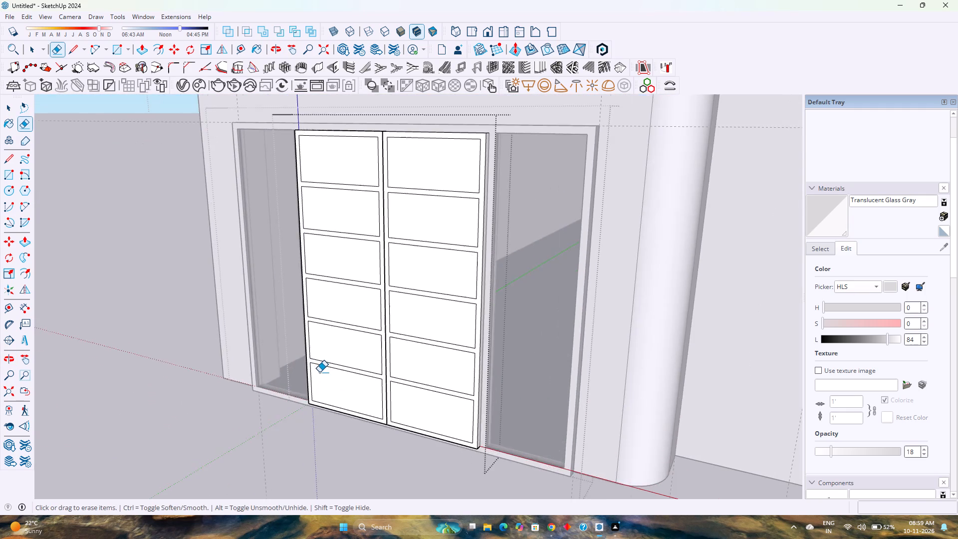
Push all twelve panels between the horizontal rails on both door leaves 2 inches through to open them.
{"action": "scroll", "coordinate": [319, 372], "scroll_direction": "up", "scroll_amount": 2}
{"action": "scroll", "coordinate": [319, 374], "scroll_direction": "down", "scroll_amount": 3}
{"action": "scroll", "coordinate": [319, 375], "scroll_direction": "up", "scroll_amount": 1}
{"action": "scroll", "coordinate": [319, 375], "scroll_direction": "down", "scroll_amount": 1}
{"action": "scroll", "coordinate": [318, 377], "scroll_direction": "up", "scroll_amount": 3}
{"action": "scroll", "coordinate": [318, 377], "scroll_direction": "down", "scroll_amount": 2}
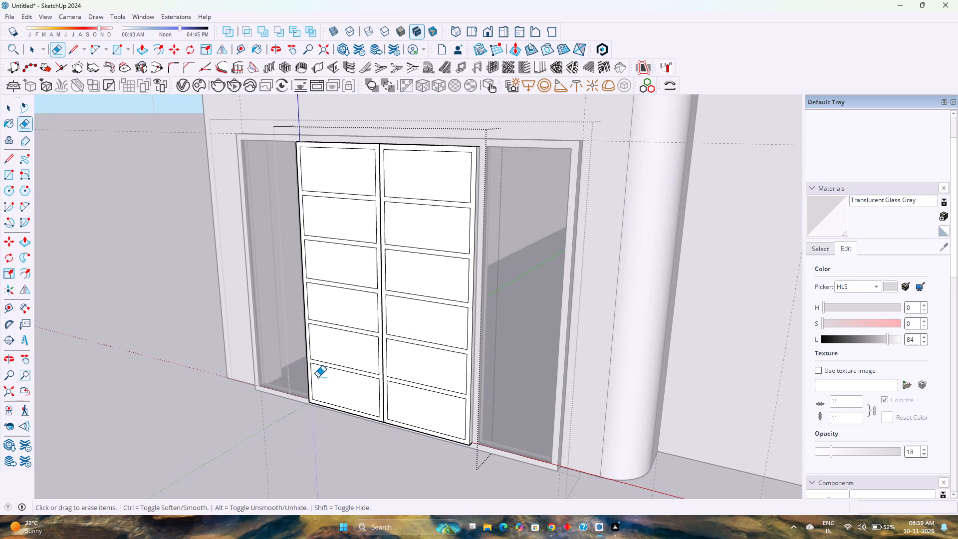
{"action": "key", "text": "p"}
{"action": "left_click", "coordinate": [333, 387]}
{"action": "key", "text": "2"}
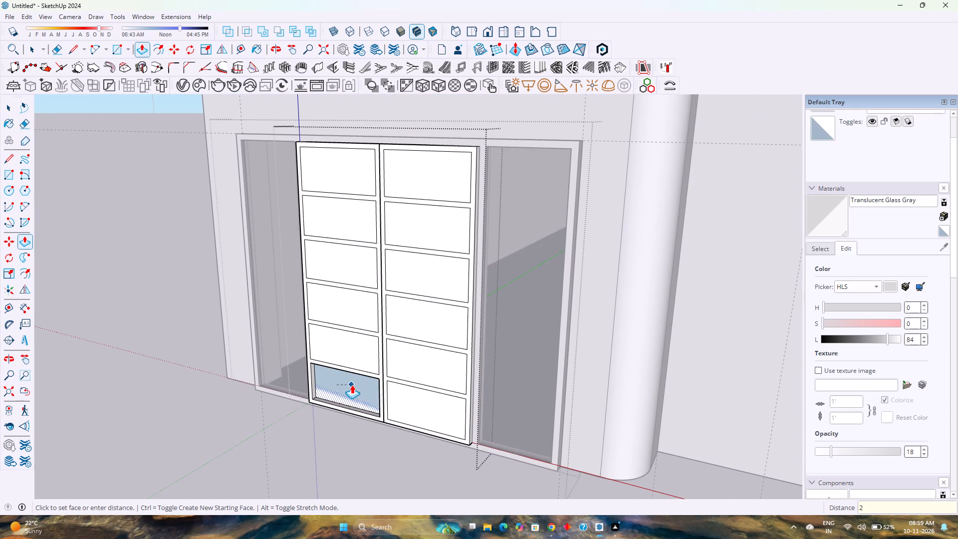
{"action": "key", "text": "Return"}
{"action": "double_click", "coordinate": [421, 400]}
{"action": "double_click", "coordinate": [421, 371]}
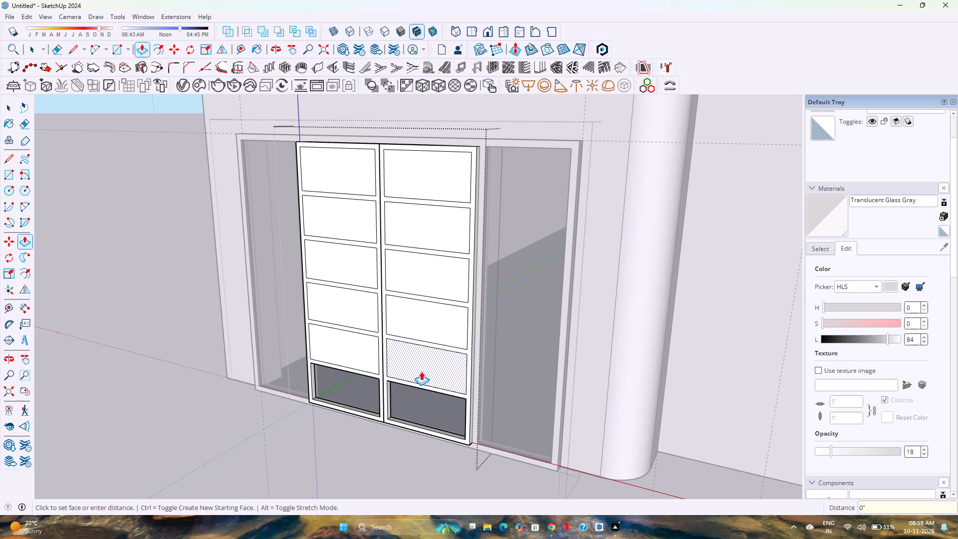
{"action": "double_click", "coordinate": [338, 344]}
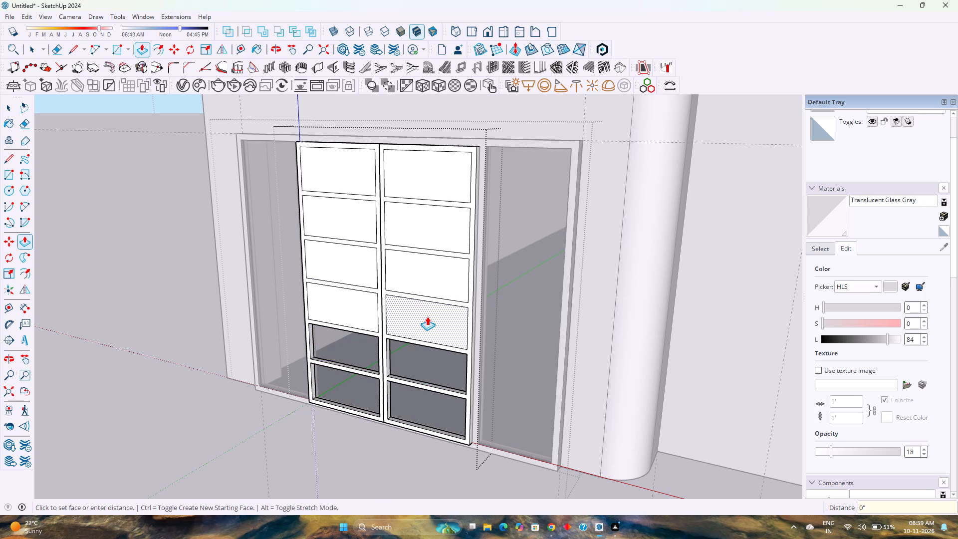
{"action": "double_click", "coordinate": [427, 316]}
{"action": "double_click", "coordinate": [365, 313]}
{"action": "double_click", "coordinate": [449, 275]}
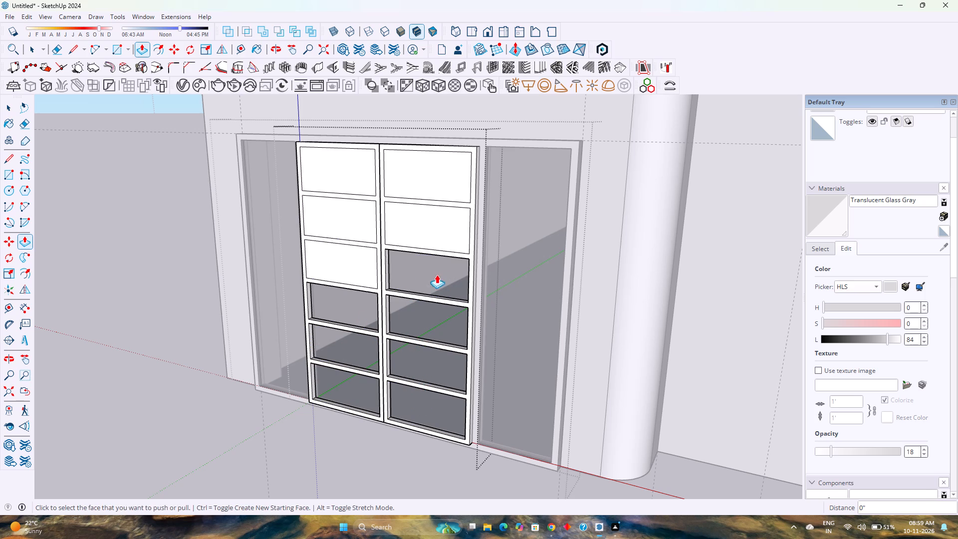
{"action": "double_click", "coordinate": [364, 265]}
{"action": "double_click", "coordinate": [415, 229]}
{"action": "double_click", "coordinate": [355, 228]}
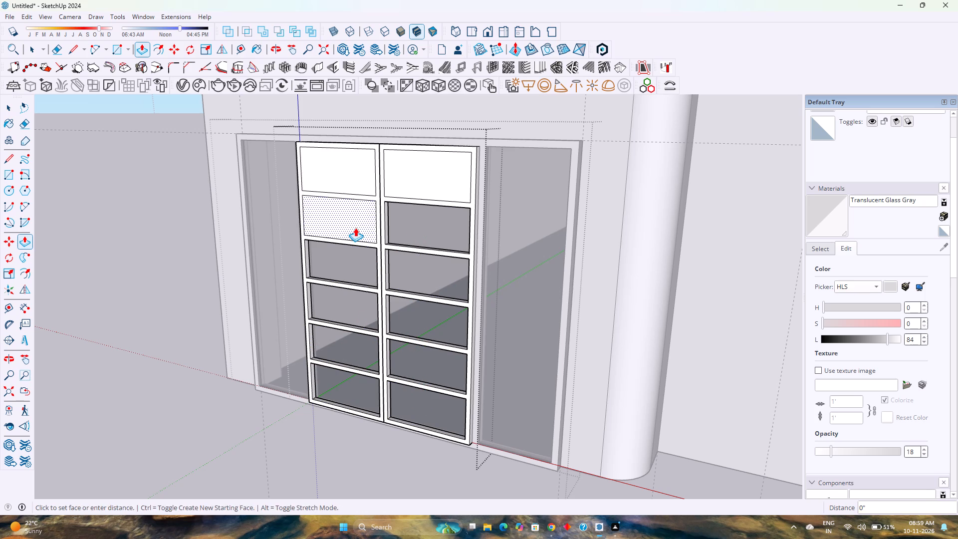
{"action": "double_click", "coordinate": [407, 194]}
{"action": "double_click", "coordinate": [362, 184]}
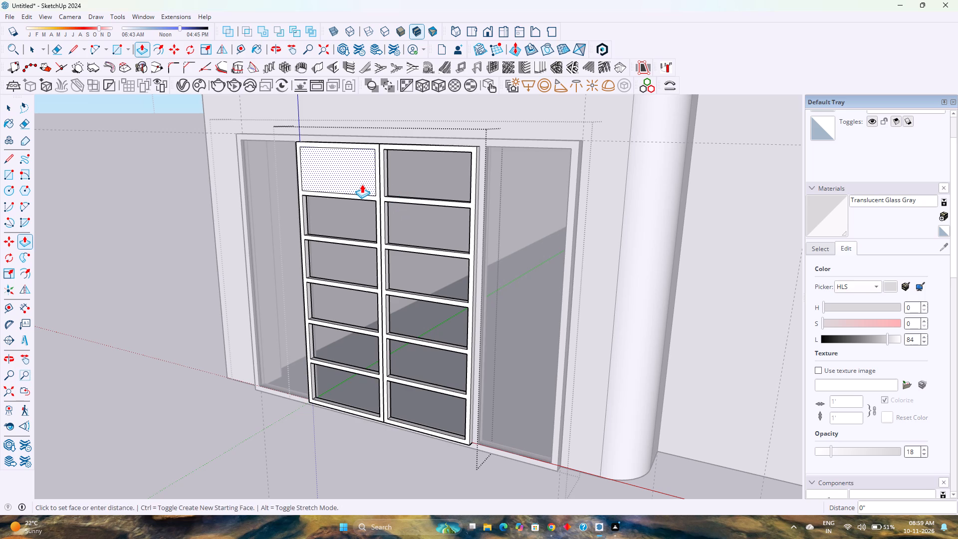
Undo the panel openings, horizontal rails and frame outlines, back to two flat, plain door leaf faces.
{"action": "scroll", "coordinate": [322, 365], "scroll_direction": "down", "scroll_amount": 4}
{"action": "middle_click_drag", "start_coordinate": [270, 377], "coordinate": [394, 336]}
{"action": "scroll", "coordinate": [406, 344], "scroll_direction": "down", "scroll_amount": 6}
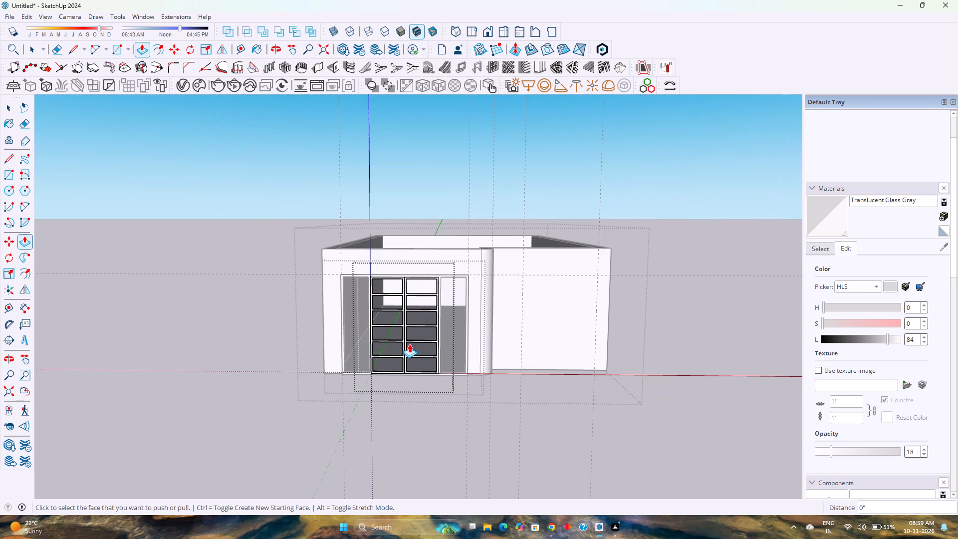
{"action": "scroll", "coordinate": [424, 344], "scroll_direction": "up", "scroll_amount": 9}
{"action": "scroll", "coordinate": [419, 344], "scroll_direction": "down", "scroll_amount": 2}
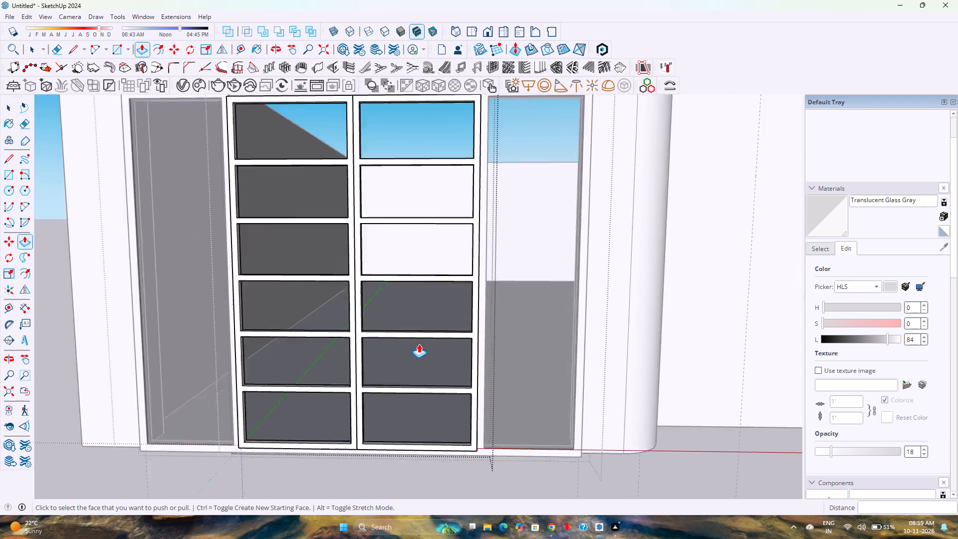
{"action": "scroll", "coordinate": [419, 344], "scroll_direction": "down", "scroll_amount": 1}
{"action": "scroll", "coordinate": [419, 344], "scroll_direction": "up", "scroll_amount": 4}
{"action": "scroll", "coordinate": [419, 344], "scroll_direction": "down", "scroll_amount": 5}
{"action": "scroll", "coordinate": [418, 344], "scroll_direction": "up", "scroll_amount": 4}
{"action": "scroll", "coordinate": [418, 344], "scroll_direction": "down", "scroll_amount": 4}
{"action": "scroll", "coordinate": [418, 344], "scroll_direction": "up", "scroll_amount": 4}
{"action": "key", "text": "ctrl+z"}
{"action": "key", "text": "ctrl+z"}
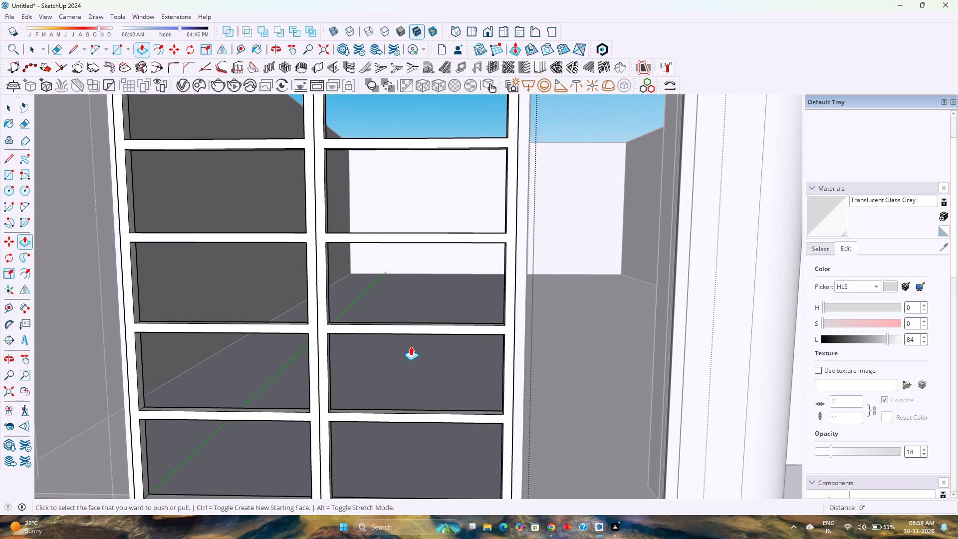
{"action": "key", "text": "ctrl+z"}
{"action": "key", "text": "ctrl+z"}
{"action": "key", "text": "ctrl+z"}
{"action": "key", "text": "ctrl+z"}
{"action": "key", "text": "ctrl+z"}
{"action": "key", "text": "ctrl+z"}
{"action": "key", "text": "ctrl+z"}
{"action": "key", "text": "ctrl+z"}
{"action": "key", "text": "ctrl+z"}
{"action": "key", "text": "ctrl+z"}
{"action": "key", "text": "ctrl+z"}
{"action": "key", "text": "ctrl+z"}
{"action": "key", "text": "ctrl+z"}
{"action": "key", "text": "ctrl+z"}
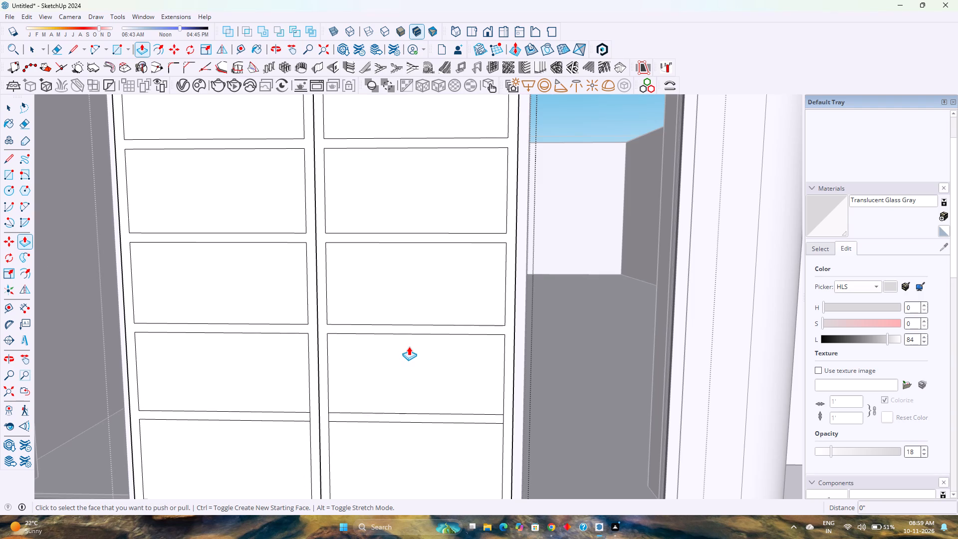
{"action": "key", "text": "ctrl+z"}
{"action": "key", "text": "ctrl+z"}
{"action": "key", "text": "ctrl+z"}
{"action": "key", "text": "ctrl+z"}
{"action": "key", "text": "ctrl+z"}
{"action": "key", "text": "ctrl+z"}
{"action": "key", "text": "ctrl+z"}
{"action": "key", "text": "ctrl+z"}
{"action": "key", "text": "ctrl+z"}
{"action": "key", "text": "ctrl+z"}
{"action": "key", "text": "ctrl+z"}
{"action": "key", "text": "ctrl+z"}
{"action": "key", "text": "ctrl+z"}
{"action": "key", "text": "ctrl+z"}
{"action": "key", "text": "ctrl+z"}
{"action": "key", "text": "ctrl+z"}
{"action": "key", "text": "ctrl+z"}
{"action": "key", "text": "ctrl+z"}
{"action": "key", "text": "ctrl+z"}
{"action": "key", "text": "ctrl+z"}
{"action": "key", "text": "ctrl+z"}
{"action": "key", "text": "ctrl+z"}
{"action": "key", "text": "ctrl+z"}
{"action": "key", "text": "ctrl+z"}
{"action": "key", "text": "ctrl+z"}
{"action": "key", "text": "ctrl+z"}
{"action": "key", "text": "ctrl+z"}
{"action": "key", "text": "ctrl+z"}
{"action": "scroll", "coordinate": [409, 346], "scroll_direction": "down", "scroll_amount": 4, "text": "ctrl"}
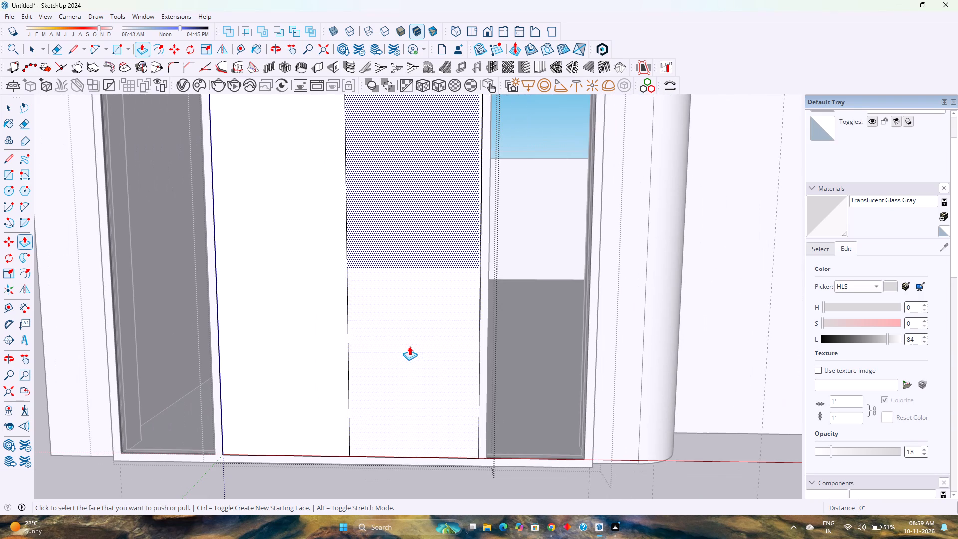
Redo the leaf edits up to the inset frame outline on both door leaves, without the horizontal rails.
{"action": "key", "text": "ctrl+y"}
{"action": "key", "text": "ctrl+y"}
{"action": "key", "text": "ctrl+y"}
{"action": "key", "text": "ctrl+y"}
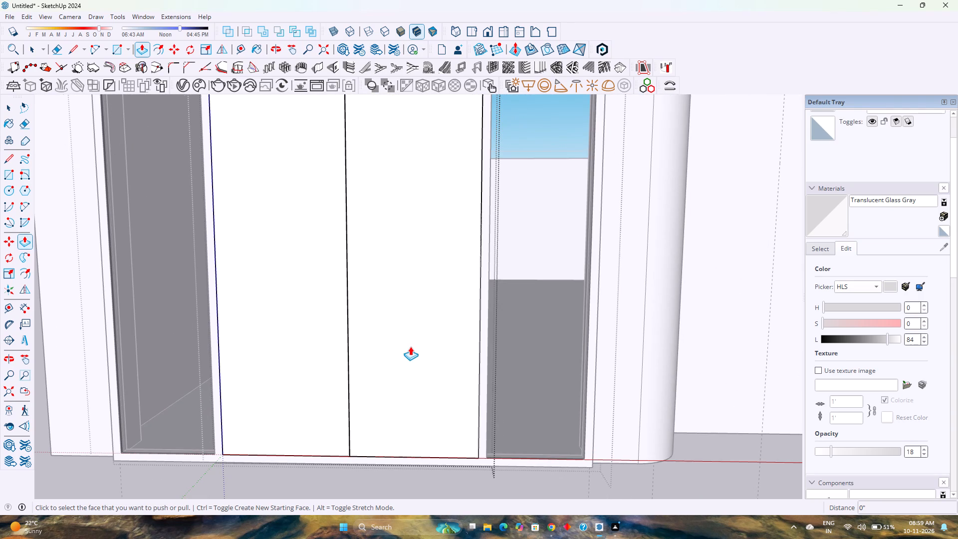
{"action": "key", "text": "ctrl+y"}
{"action": "key", "text": "ctrl+space"}
{"action": "key", "text": "ctrl+y"}
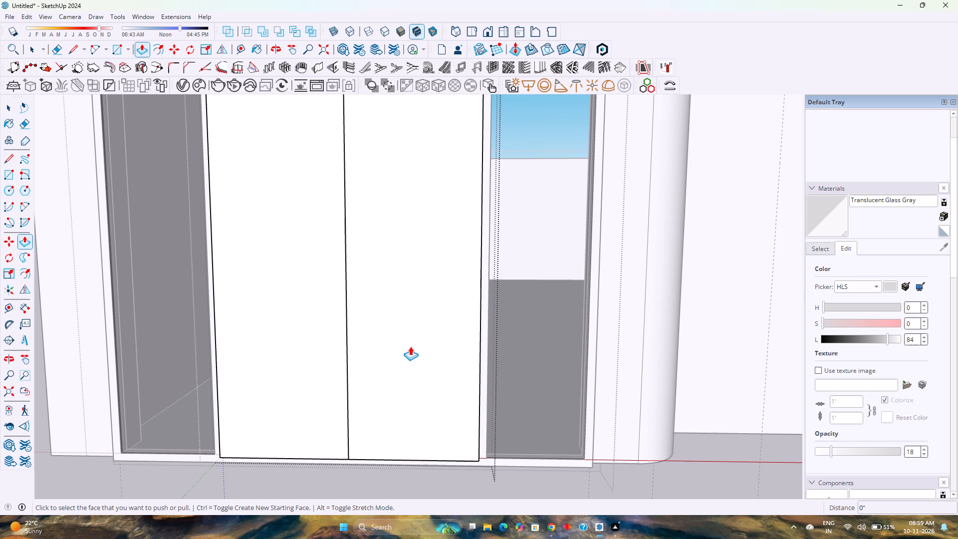
{"action": "key", "text": "ctrl+y"}
{"action": "key", "text": "ctrl+y"}
{"action": "scroll", "coordinate": [410, 346], "scroll_direction": "down", "scroll_amount": 6}
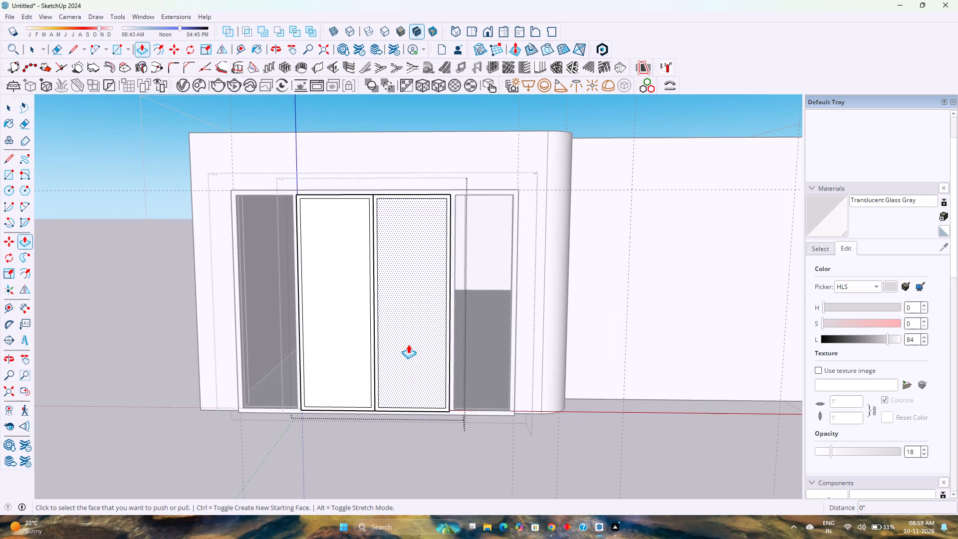
Push the inner faces of both door leaves back 2 inches to open up their frames.
{"action": "left_click", "coordinate": [410, 356]}
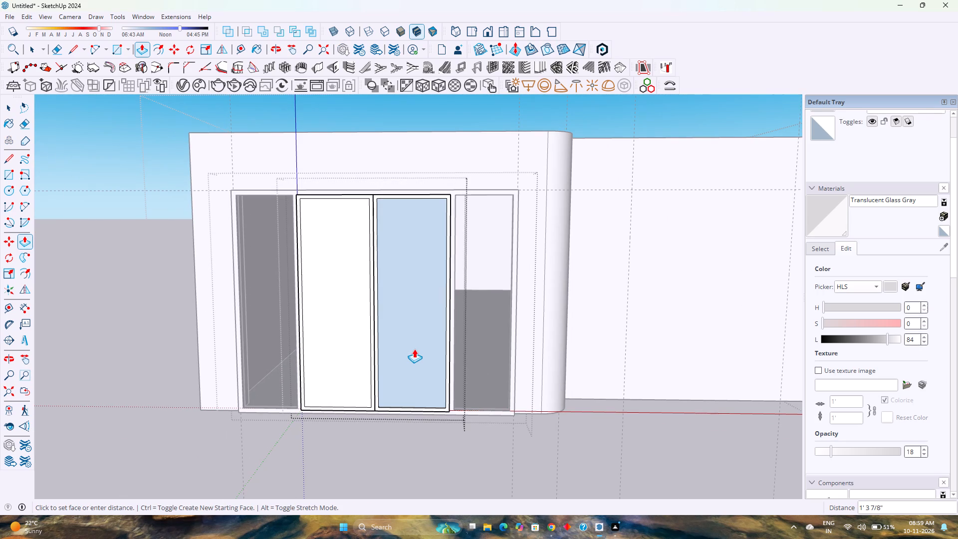
{"action": "key", "text": "2"}
{"action": "key", "text": "Return"}
{"action": "double_click", "coordinate": [340, 349]}
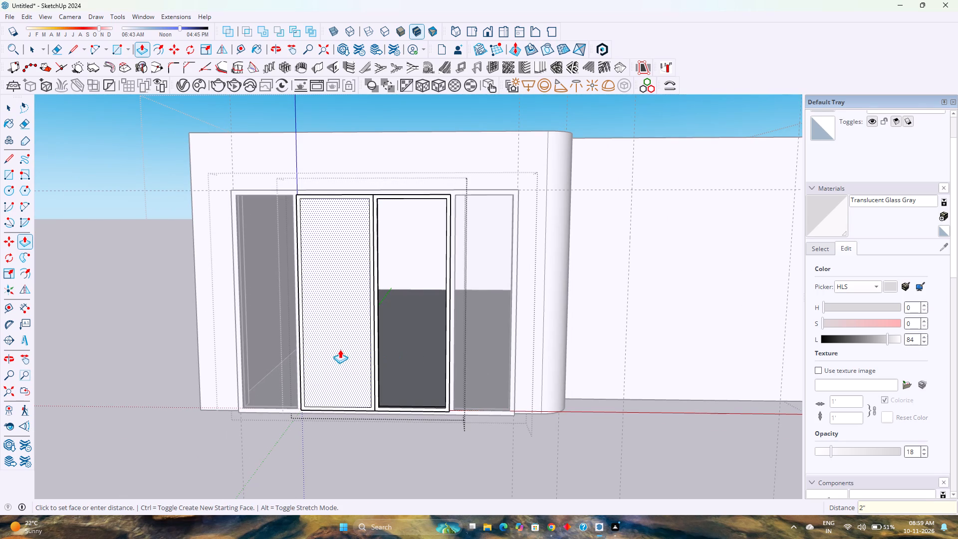
{"action": "key", "text": "space"}
Examine the opened door leaf frames and the entrance unit from several angles and distances.
{"action": "scroll", "coordinate": [337, 349], "scroll_direction": "down", "scroll_amount": 3}
{"action": "scroll", "coordinate": [336, 344], "scroll_direction": "up", "scroll_amount": 4}
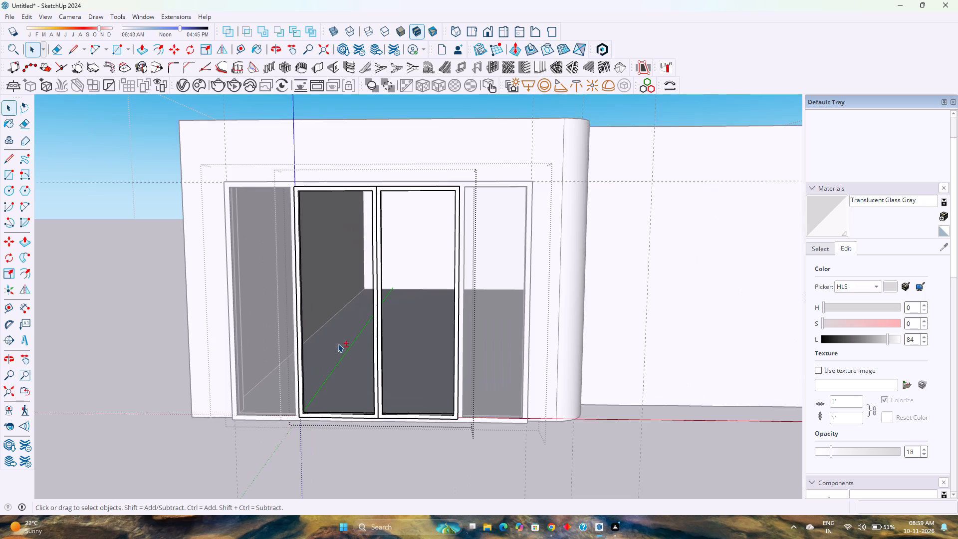
{"action": "scroll", "coordinate": [338, 343], "scroll_direction": "up", "scroll_amount": 1}
{"action": "middle_click_drag", "start_coordinate": [338, 343], "coordinate": [322, 368], "text": "shift"}
{"action": "scroll", "coordinate": [322, 359], "scroll_direction": "down", "scroll_amount": 5}
{"action": "middle_click_drag", "start_coordinate": [321, 376], "coordinate": [336, 373]}
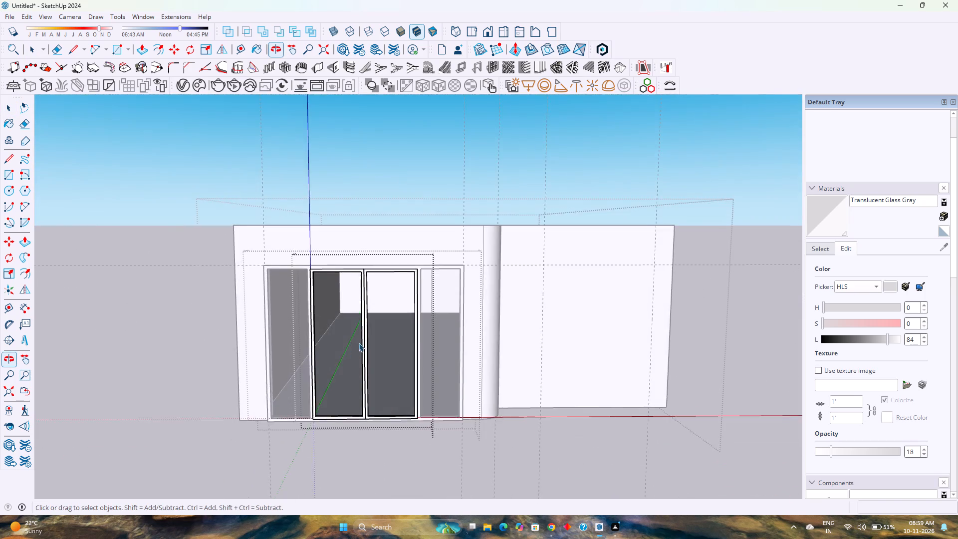
{"action": "scroll", "coordinate": [359, 343], "scroll_direction": "up", "scroll_amount": 4}
{"action": "scroll", "coordinate": [359, 343], "scroll_direction": "down", "scroll_amount": 4}
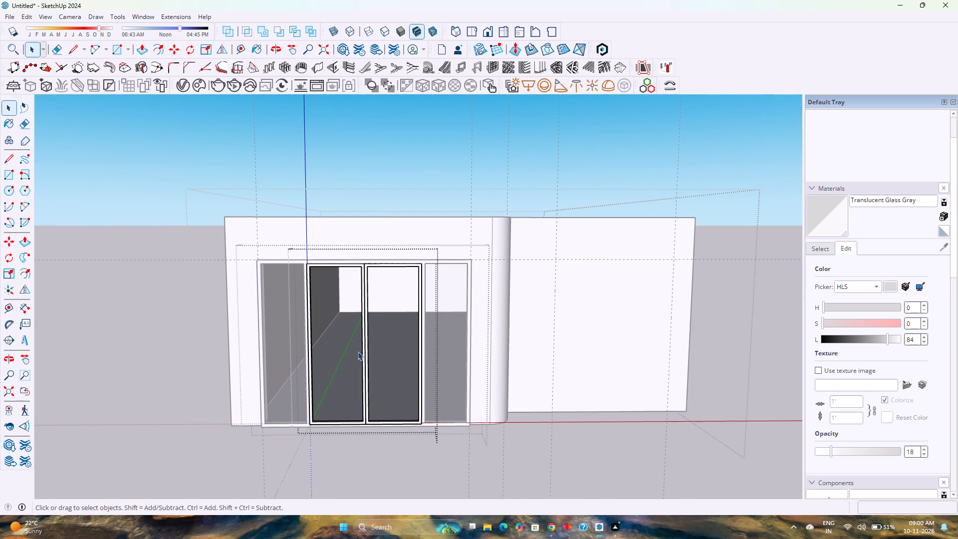
{"action": "scroll", "coordinate": [358, 351], "scroll_direction": "up", "scroll_amount": 2}
{"action": "scroll", "coordinate": [357, 352], "scroll_direction": "down", "scroll_amount": 3}
{"action": "scroll", "coordinate": [356, 353], "scroll_direction": "up", "scroll_amount": 2}
{"action": "middle_click_drag", "start_coordinate": [356, 353], "coordinate": [354, 362]}
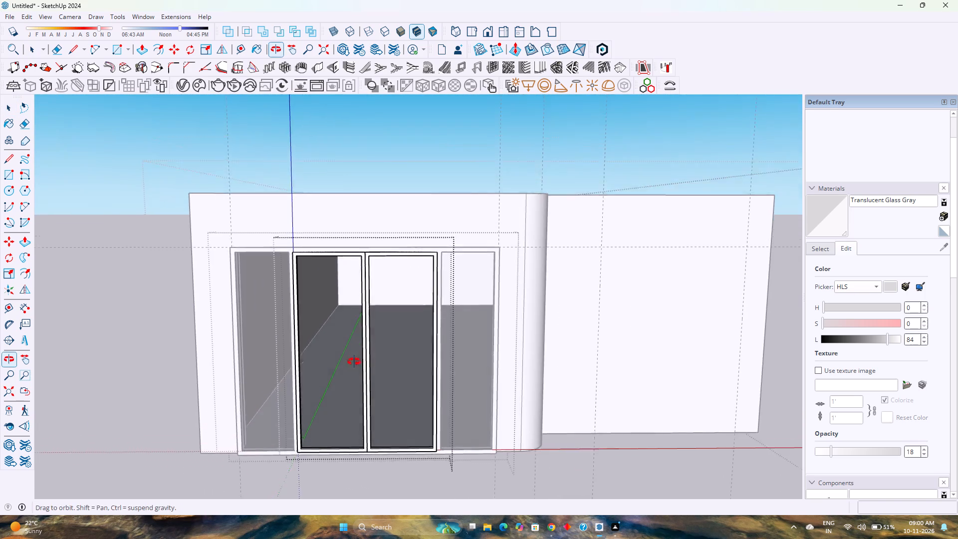
{"action": "middle_click_drag", "start_coordinate": [354, 362], "coordinate": [329, 387]}
{"action": "scroll", "coordinate": [329, 366], "scroll_direction": "down", "scroll_amount": 3}
{"action": "middle_click_drag", "start_coordinate": [326, 364], "coordinate": [360, 308], "text": "shift"}
{"action": "scroll", "coordinate": [360, 308], "scroll_direction": "up", "scroll_amount": 5}
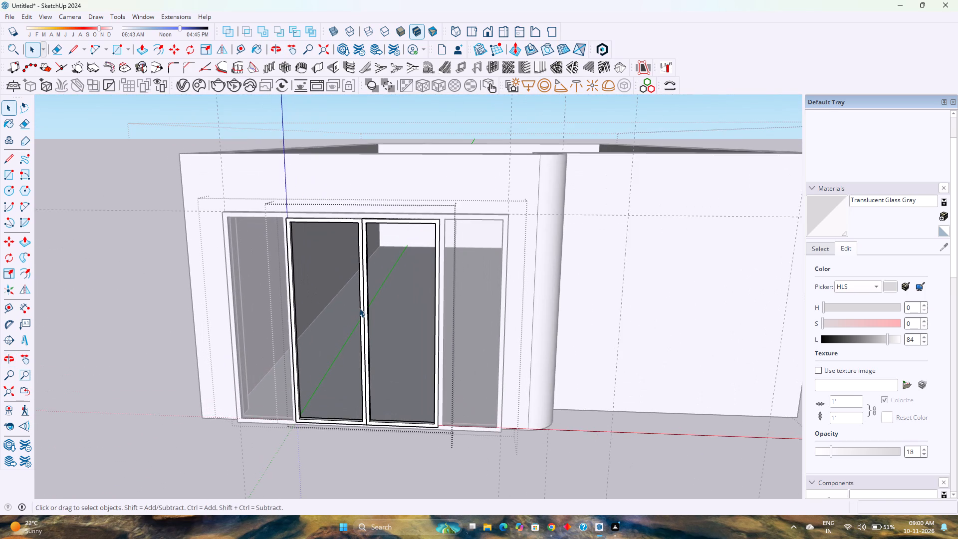
{"action": "scroll", "coordinate": [359, 308], "scroll_direction": "up", "scroll_amount": 3}
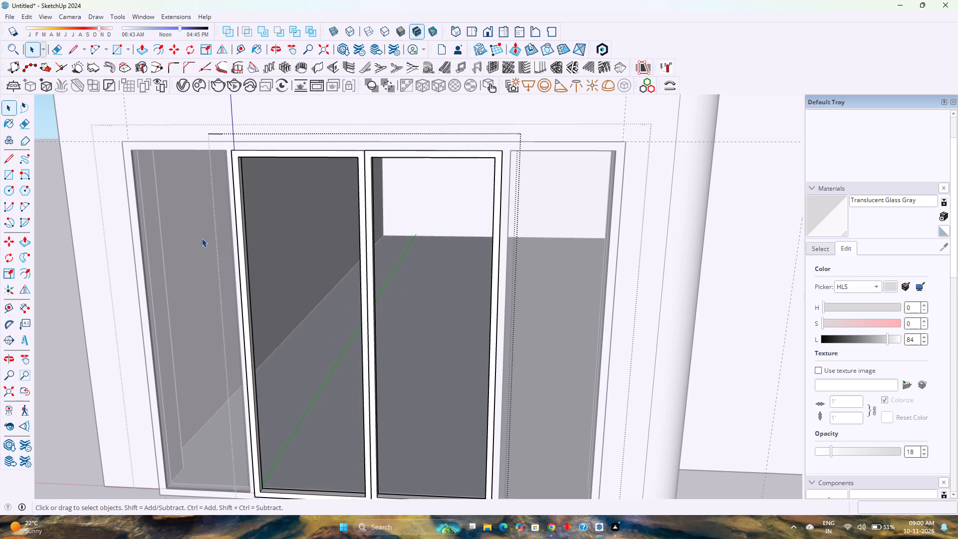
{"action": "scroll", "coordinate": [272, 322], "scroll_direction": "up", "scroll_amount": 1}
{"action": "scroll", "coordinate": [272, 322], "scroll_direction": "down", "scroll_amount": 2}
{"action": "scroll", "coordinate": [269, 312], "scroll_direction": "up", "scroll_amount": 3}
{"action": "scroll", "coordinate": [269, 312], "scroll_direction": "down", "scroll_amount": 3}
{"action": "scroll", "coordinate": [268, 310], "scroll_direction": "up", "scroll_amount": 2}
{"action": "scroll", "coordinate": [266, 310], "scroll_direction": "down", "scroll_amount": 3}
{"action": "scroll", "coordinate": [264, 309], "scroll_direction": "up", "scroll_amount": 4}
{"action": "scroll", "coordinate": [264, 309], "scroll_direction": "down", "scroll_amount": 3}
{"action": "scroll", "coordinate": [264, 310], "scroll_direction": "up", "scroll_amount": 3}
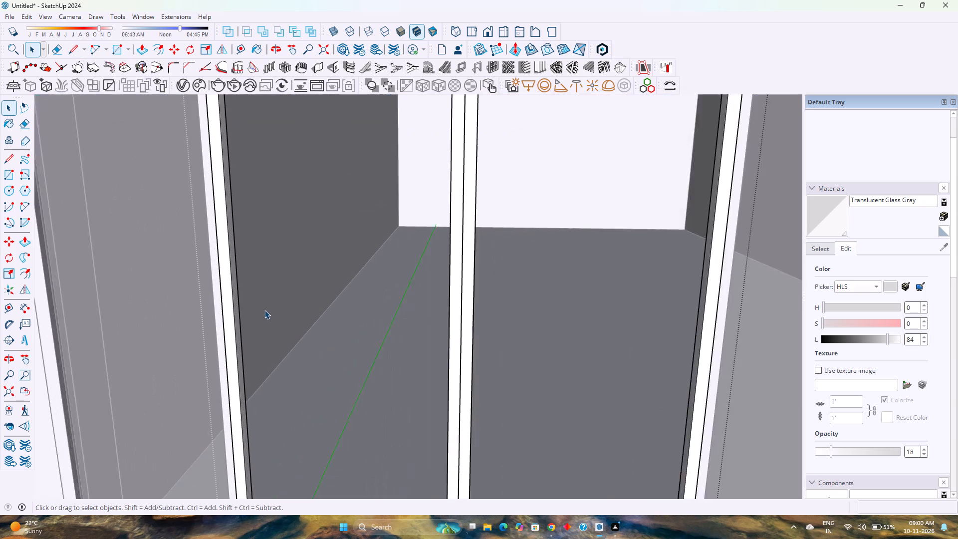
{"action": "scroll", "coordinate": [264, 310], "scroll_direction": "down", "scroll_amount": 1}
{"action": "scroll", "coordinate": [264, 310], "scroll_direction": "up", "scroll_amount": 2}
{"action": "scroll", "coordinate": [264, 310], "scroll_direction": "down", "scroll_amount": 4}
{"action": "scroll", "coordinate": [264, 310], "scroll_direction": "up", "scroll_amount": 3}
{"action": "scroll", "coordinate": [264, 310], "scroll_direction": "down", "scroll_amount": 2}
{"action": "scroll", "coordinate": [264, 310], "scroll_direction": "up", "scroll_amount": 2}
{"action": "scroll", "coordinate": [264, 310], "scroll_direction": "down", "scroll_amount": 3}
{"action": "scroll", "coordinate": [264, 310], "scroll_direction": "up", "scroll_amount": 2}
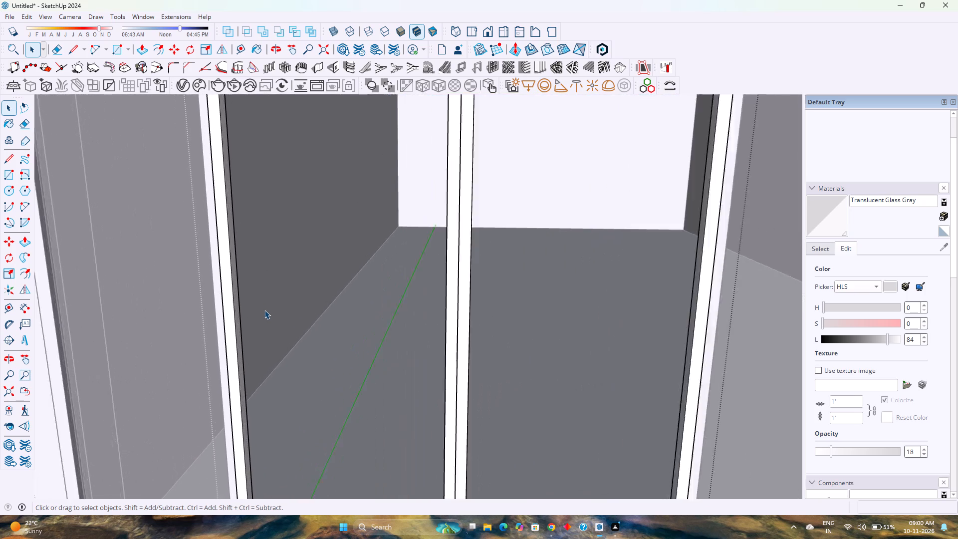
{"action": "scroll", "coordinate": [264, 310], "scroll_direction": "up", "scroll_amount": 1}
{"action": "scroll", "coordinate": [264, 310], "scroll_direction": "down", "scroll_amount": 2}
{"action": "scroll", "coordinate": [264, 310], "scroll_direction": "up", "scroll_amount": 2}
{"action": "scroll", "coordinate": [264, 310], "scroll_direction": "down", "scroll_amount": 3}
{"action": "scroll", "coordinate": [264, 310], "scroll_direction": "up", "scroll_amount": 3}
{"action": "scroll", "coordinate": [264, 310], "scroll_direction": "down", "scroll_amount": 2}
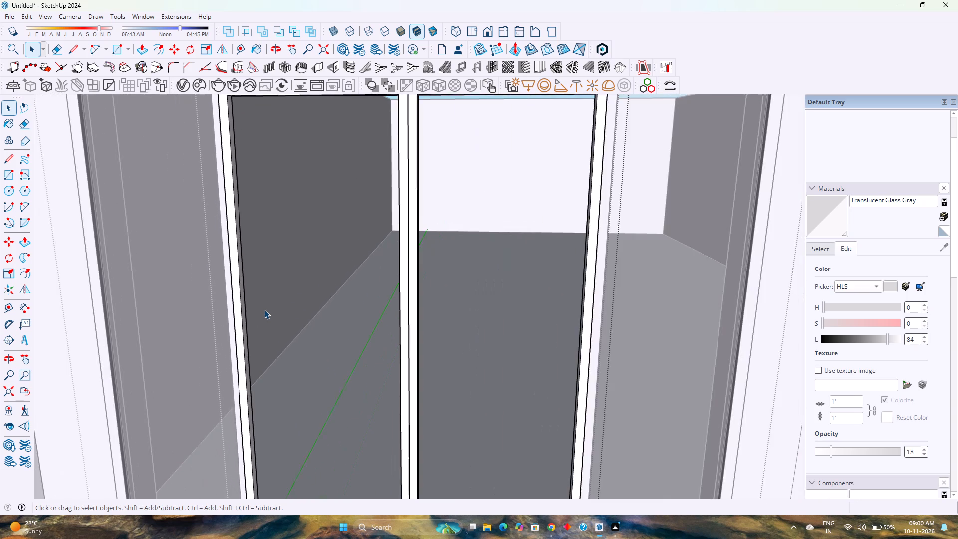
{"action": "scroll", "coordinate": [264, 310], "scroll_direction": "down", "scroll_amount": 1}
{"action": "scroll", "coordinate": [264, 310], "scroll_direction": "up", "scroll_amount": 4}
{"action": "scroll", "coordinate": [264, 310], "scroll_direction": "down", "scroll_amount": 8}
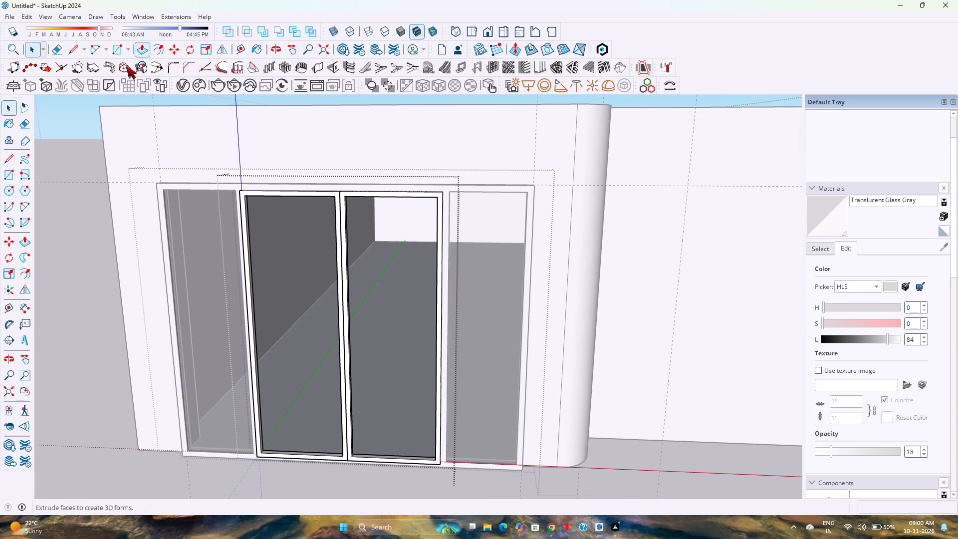
Draw a line along the bottom inner edge of the left leaf's opening to fill it with a face.
{"action": "left_click", "coordinate": [75, 50]}
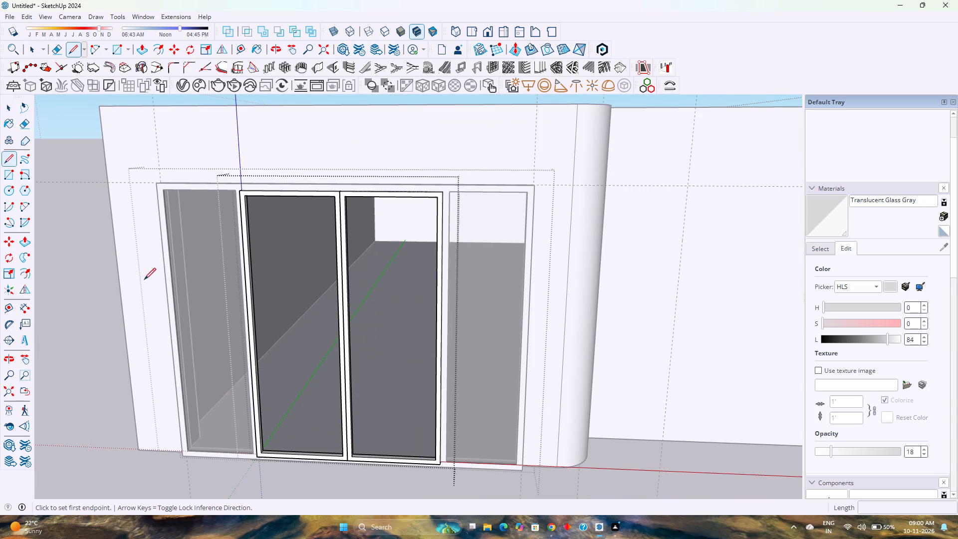
{"action": "left_click", "coordinate": [260, 453]}
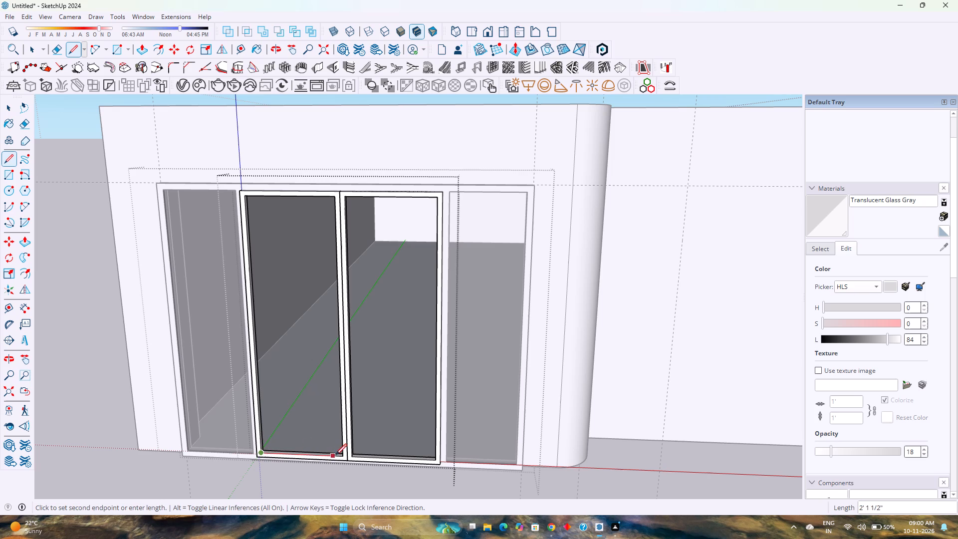
{"action": "left_click", "coordinate": [343, 457]}
{"action": "key", "text": "space"}
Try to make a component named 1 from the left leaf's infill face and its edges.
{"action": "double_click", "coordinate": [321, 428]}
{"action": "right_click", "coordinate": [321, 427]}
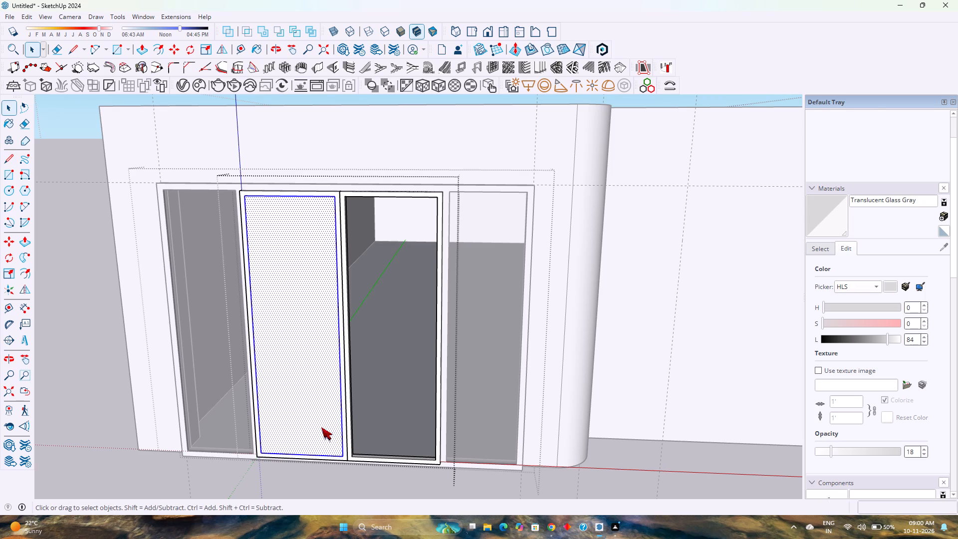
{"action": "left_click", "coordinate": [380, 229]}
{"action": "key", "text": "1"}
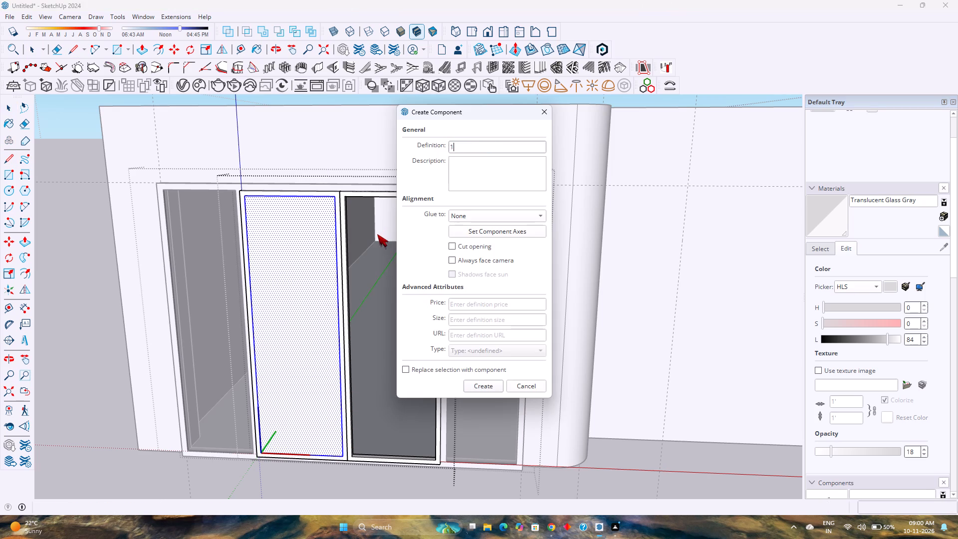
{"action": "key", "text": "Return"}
Group the left leaf's infill face together with its boundary edges.
{"action": "double_click", "coordinate": [294, 305]}
{"action": "right_click", "coordinate": [293, 305]}
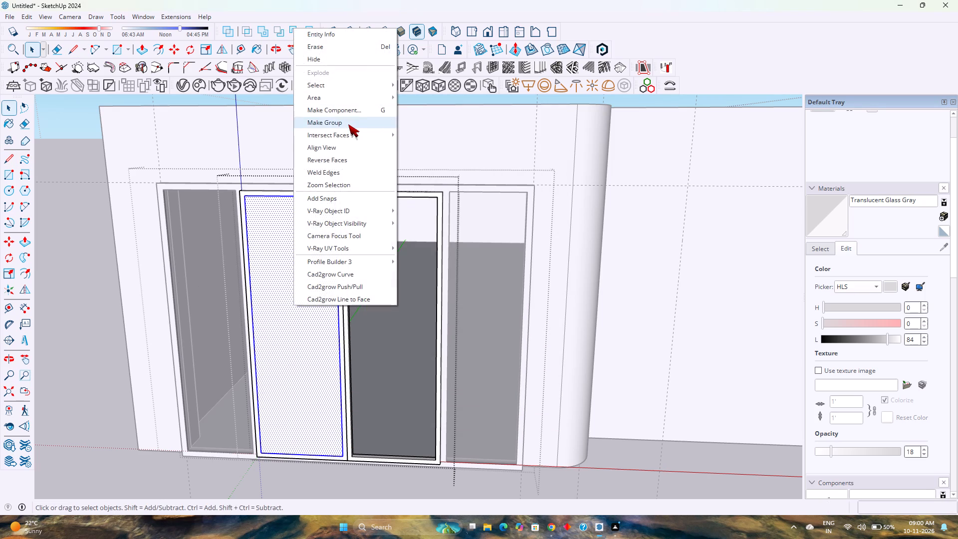
{"action": "left_click", "coordinate": [348, 123]}
Make a component named 1 from the left door leaf's infill face and its boundary edges.
{"action": "right_click", "coordinate": [285, 243]}
{"action": "left_click", "coordinate": [351, 321]}
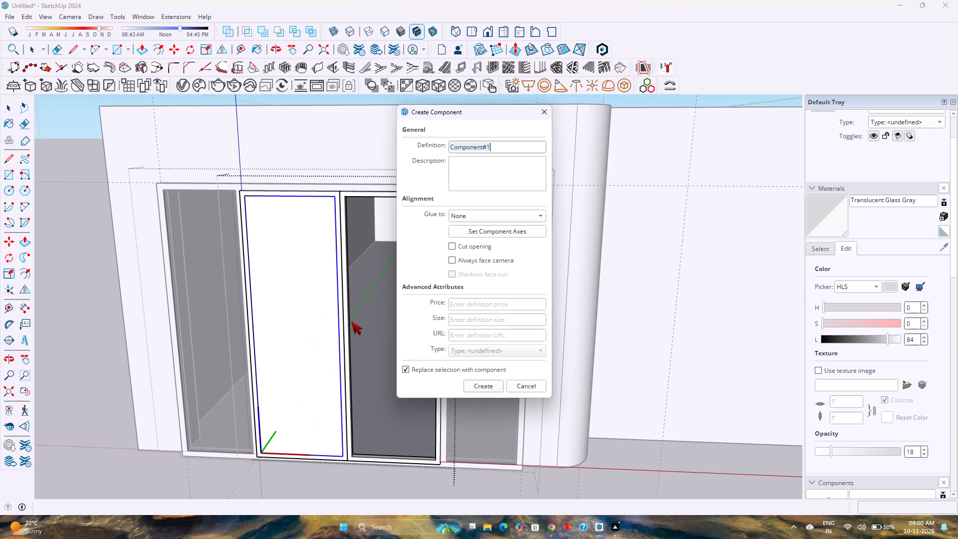
{"action": "key", "text": "1"}
{"action": "key", "text": "Return"}
{"action": "left_click", "coordinate": [482, 264]}
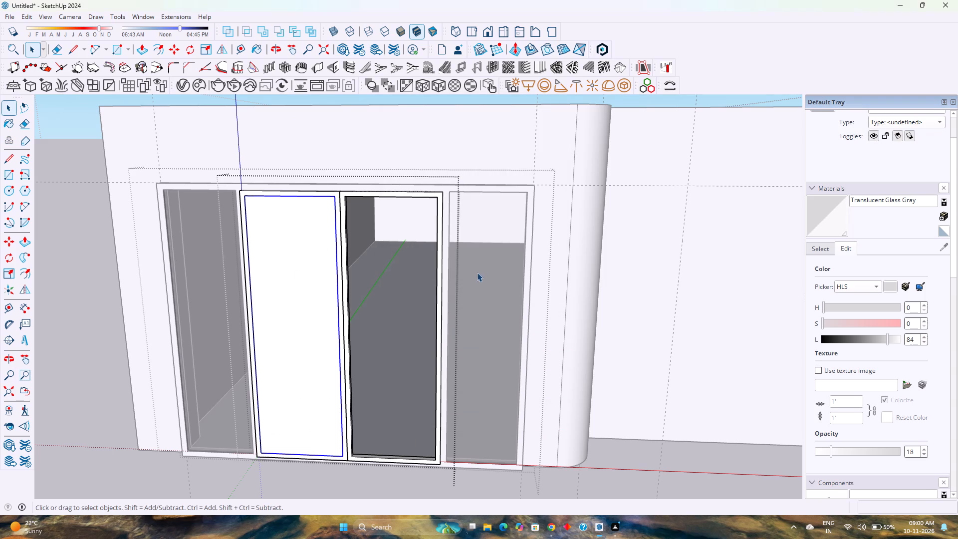
Copy component 1 from the left leaf's lower inner corner to the matching corner of the right leaf's opening.
{"action": "key", "text": "m"}
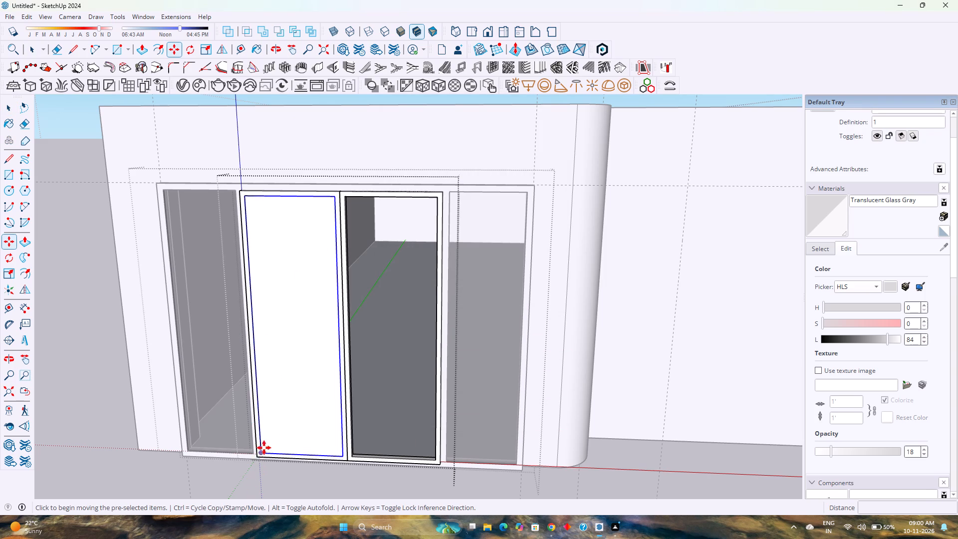
{"action": "scroll", "coordinate": [257, 461], "scroll_direction": "up", "scroll_amount": 12}
{"action": "left_click", "coordinate": [268, 441]}
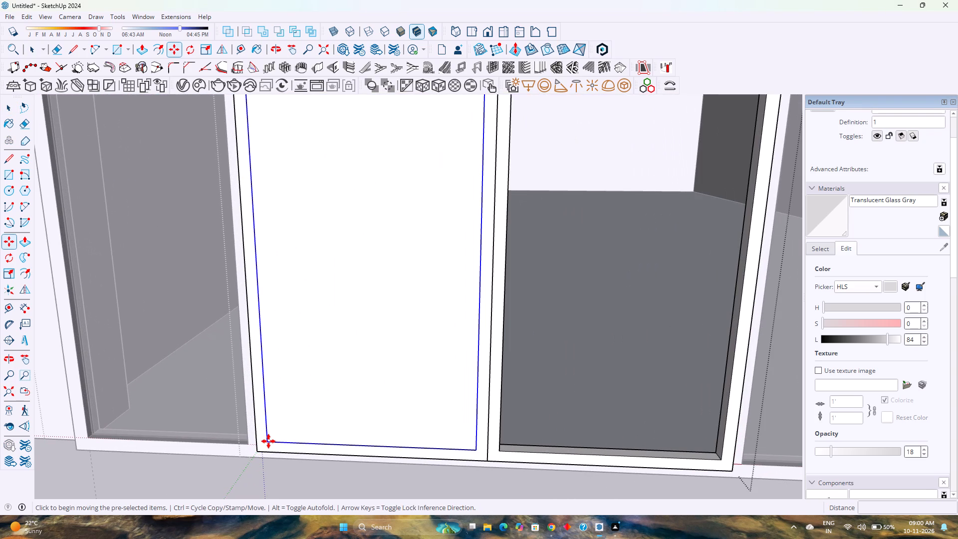
{"action": "left_click", "coordinate": [504, 452]}
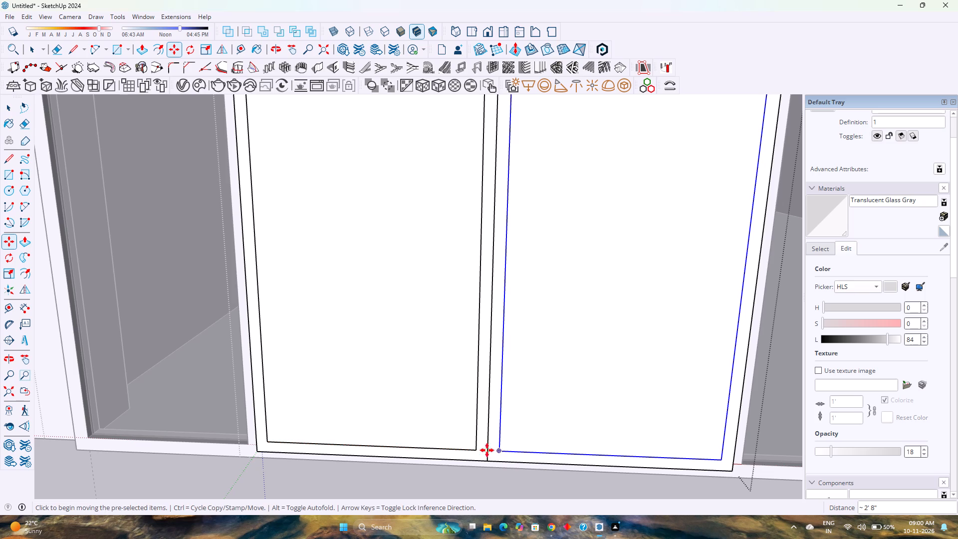
{"action": "scroll", "coordinate": [451, 413], "scroll_direction": "down", "scroll_amount": 8}
{"action": "key", "text": "space"}
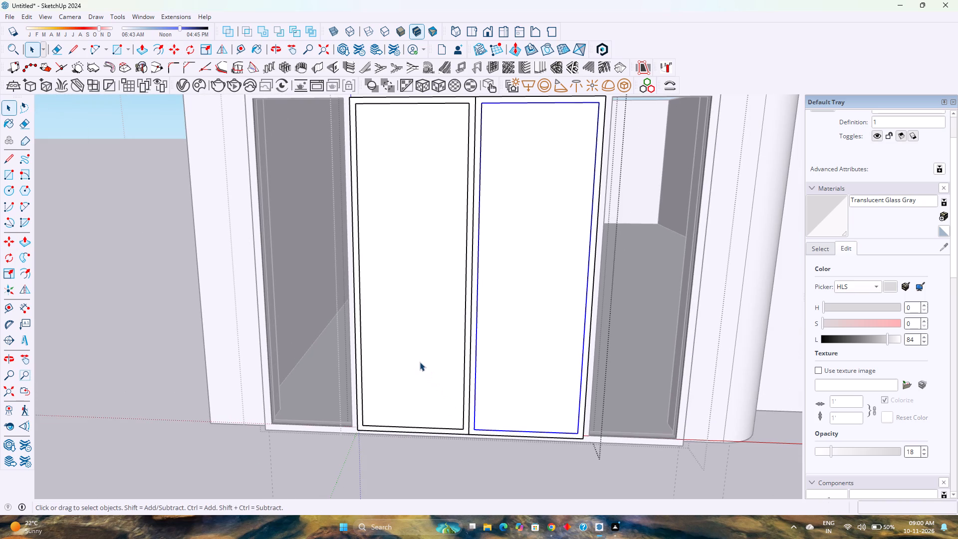
Open the left infill component for editing and Push/Pull its face outward 1.5 inches to form a solid door panel.
{"action": "double_click", "coordinate": [420, 362]}
{"action": "scroll", "coordinate": [420, 362], "scroll_direction": "up", "scroll_amount": 3}
{"action": "middle_click_drag", "start_coordinate": [420, 362], "coordinate": [415, 393]}
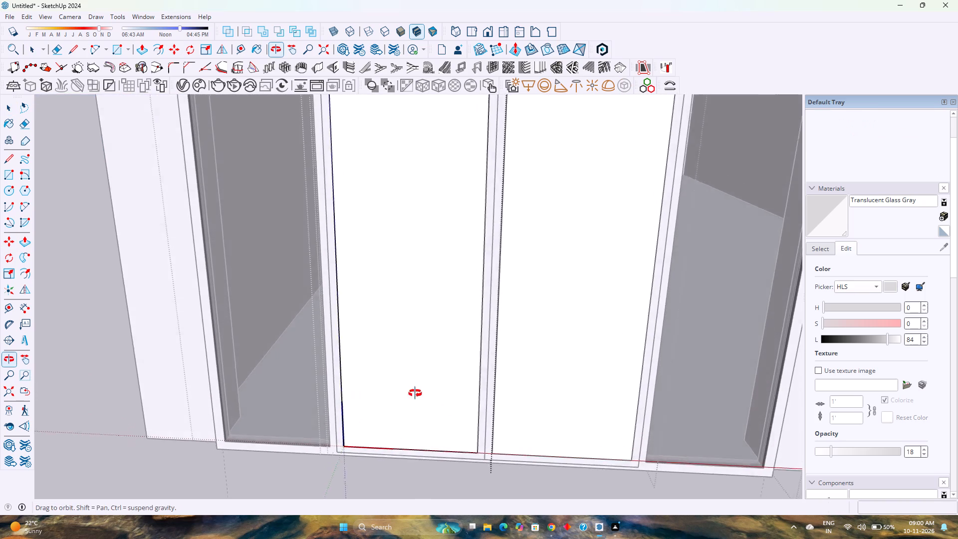
{"action": "middle_click_drag", "start_coordinate": [415, 393], "coordinate": [402, 465]}
{"action": "key", "text": "p"}
{"action": "left_click", "coordinate": [407, 399]}
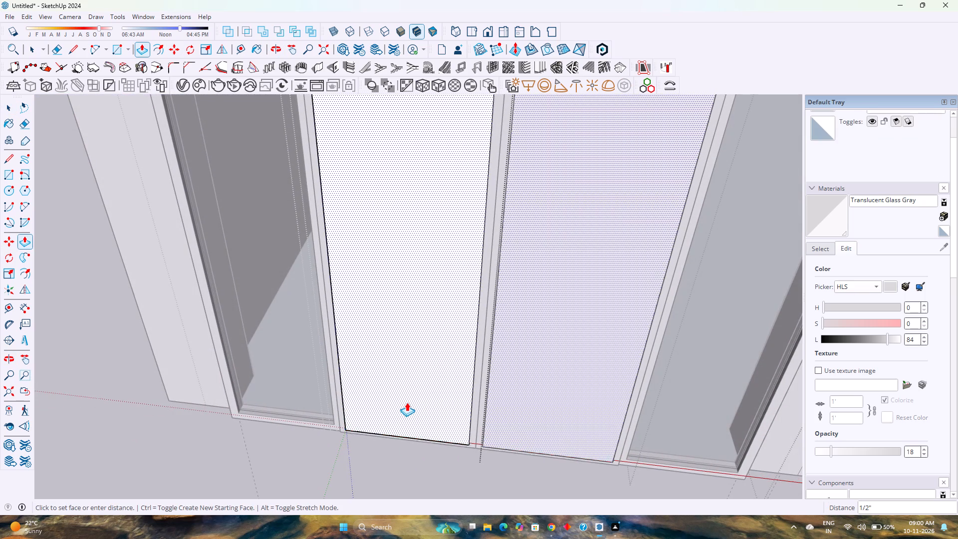
{"action": "type", "text": "1.5"}
{"action": "key", "text": "Return"}
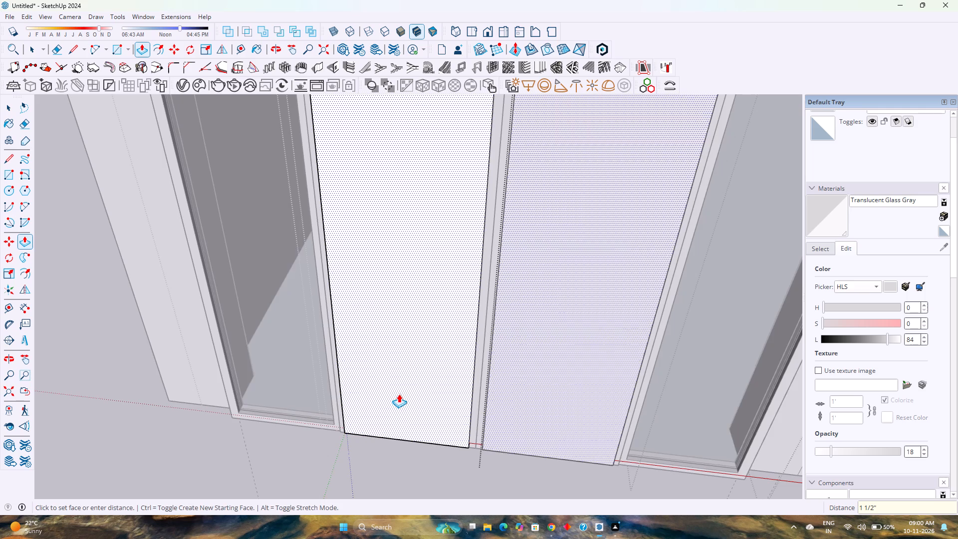
{"action": "scroll", "coordinate": [399, 392], "scroll_direction": "down", "scroll_amount": 9}
{"action": "scroll", "coordinate": [379, 349], "scroll_direction": "up", "scroll_amount": 2}
{"action": "scroll", "coordinate": [422, 318], "scroll_direction": "up", "scroll_amount": 2}
{"action": "middle_click_drag", "start_coordinate": [422, 318], "coordinate": [353, 379], "text": "shift"}
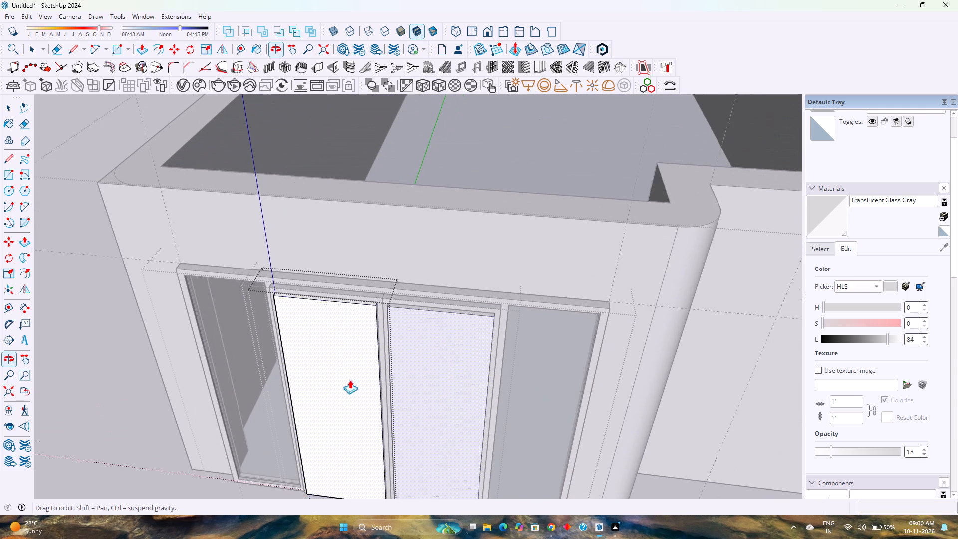
{"action": "middle_click_drag", "start_coordinate": [335, 379], "coordinate": [365, 343]}
{"action": "scroll", "coordinate": [368, 339], "scroll_direction": "down", "scroll_amount": 4}
{"action": "key", "text": "space"}
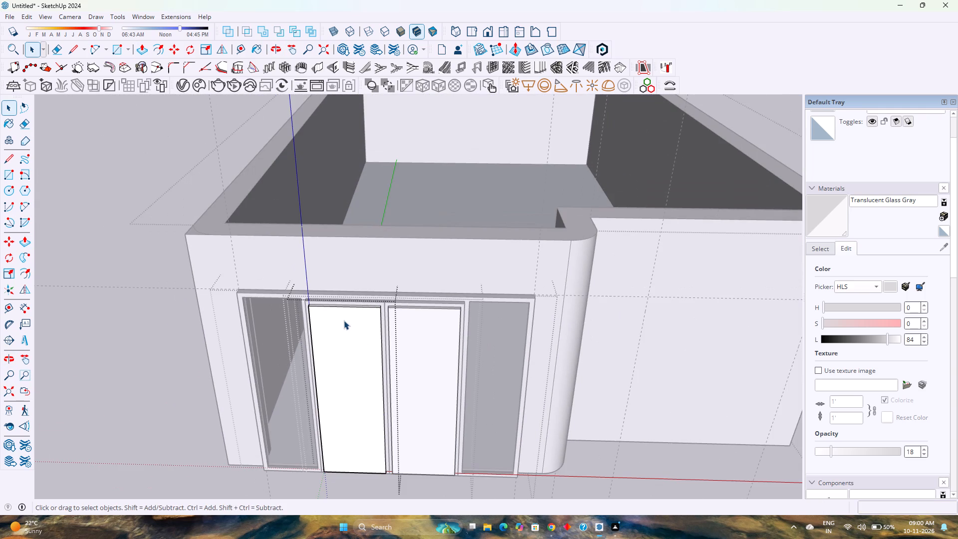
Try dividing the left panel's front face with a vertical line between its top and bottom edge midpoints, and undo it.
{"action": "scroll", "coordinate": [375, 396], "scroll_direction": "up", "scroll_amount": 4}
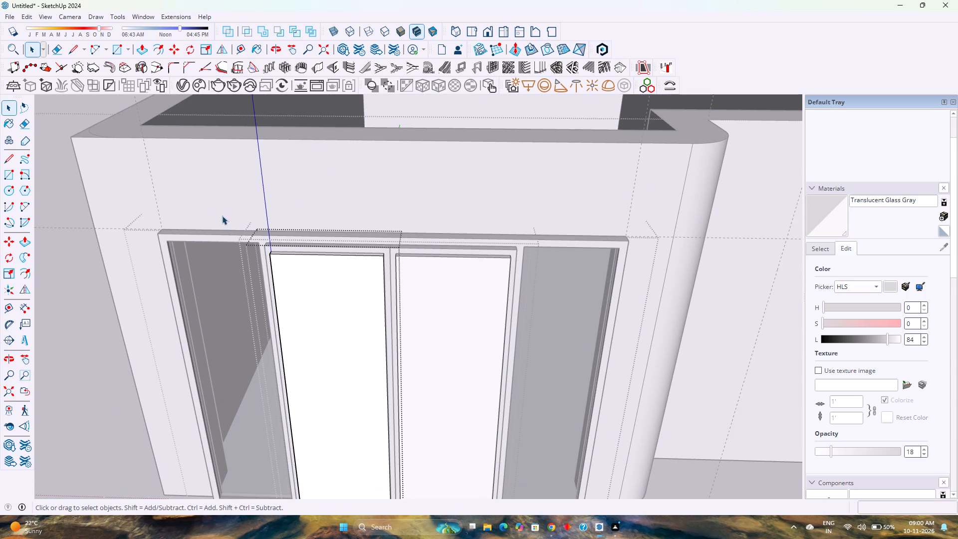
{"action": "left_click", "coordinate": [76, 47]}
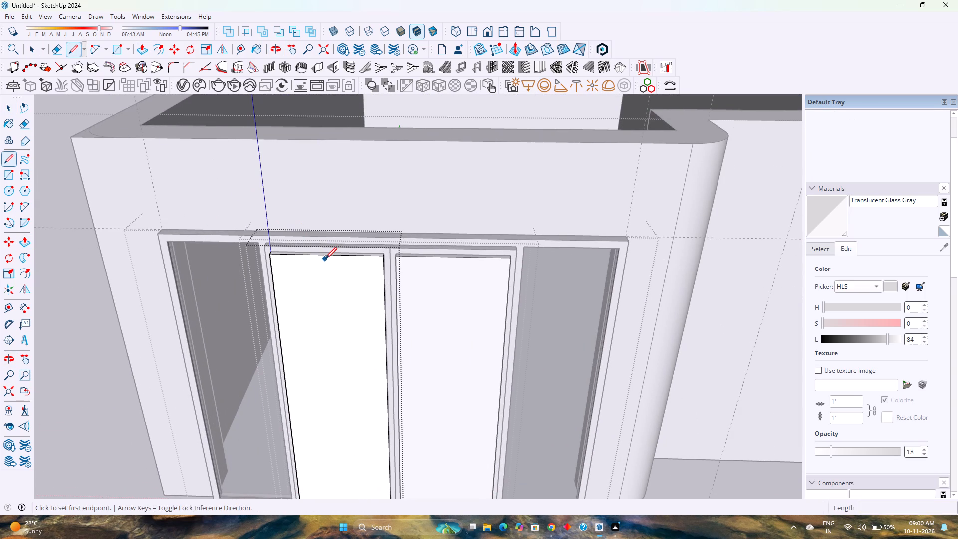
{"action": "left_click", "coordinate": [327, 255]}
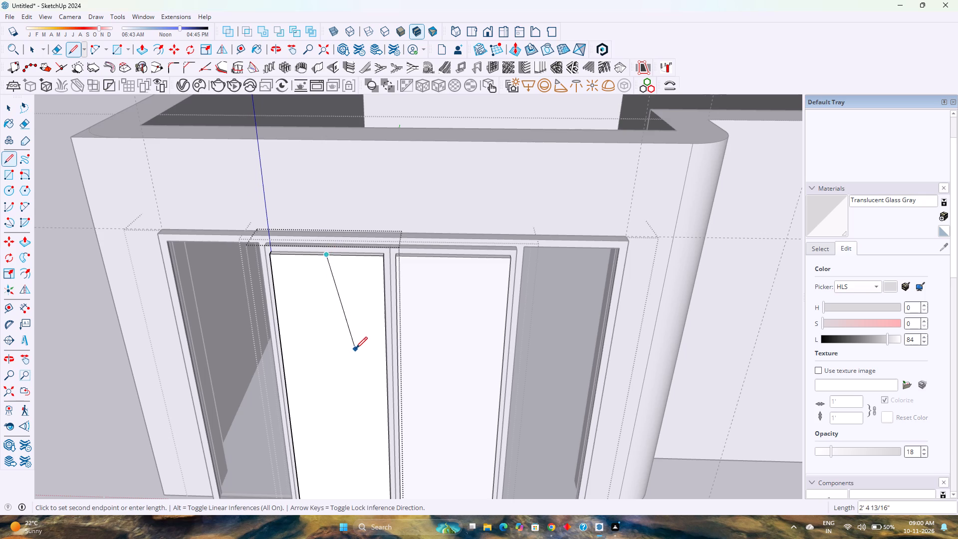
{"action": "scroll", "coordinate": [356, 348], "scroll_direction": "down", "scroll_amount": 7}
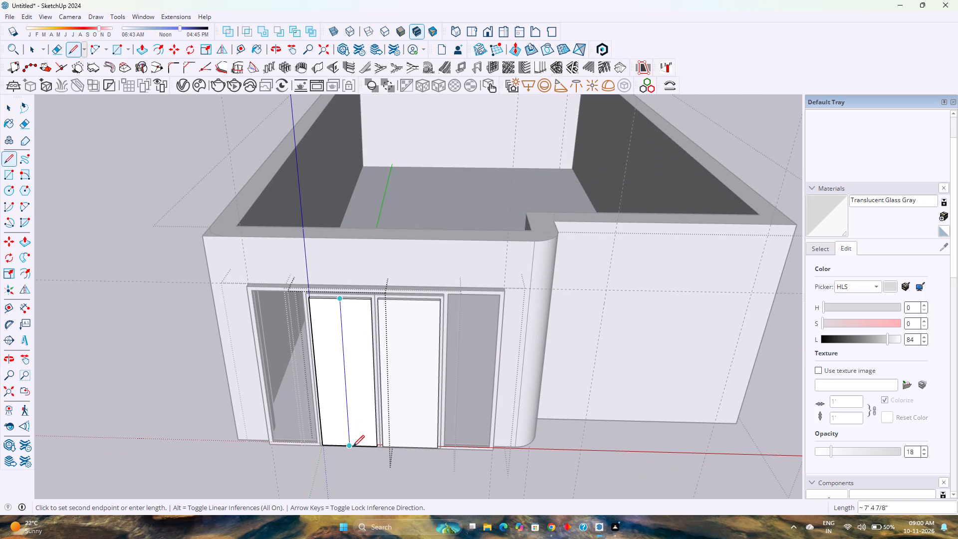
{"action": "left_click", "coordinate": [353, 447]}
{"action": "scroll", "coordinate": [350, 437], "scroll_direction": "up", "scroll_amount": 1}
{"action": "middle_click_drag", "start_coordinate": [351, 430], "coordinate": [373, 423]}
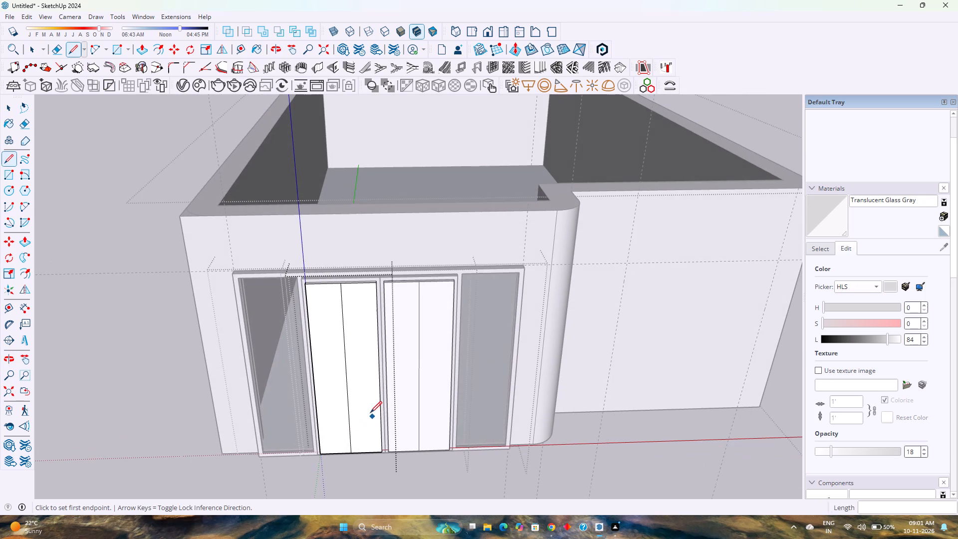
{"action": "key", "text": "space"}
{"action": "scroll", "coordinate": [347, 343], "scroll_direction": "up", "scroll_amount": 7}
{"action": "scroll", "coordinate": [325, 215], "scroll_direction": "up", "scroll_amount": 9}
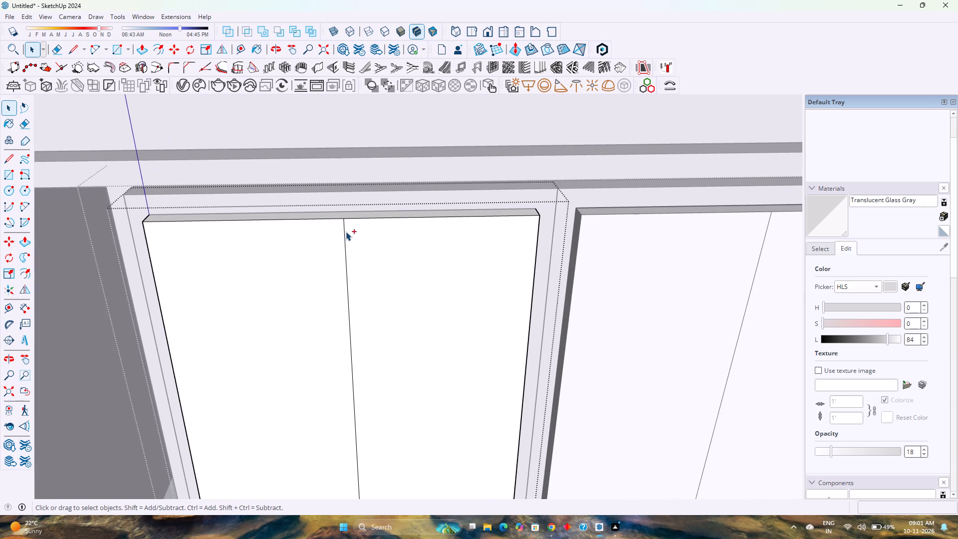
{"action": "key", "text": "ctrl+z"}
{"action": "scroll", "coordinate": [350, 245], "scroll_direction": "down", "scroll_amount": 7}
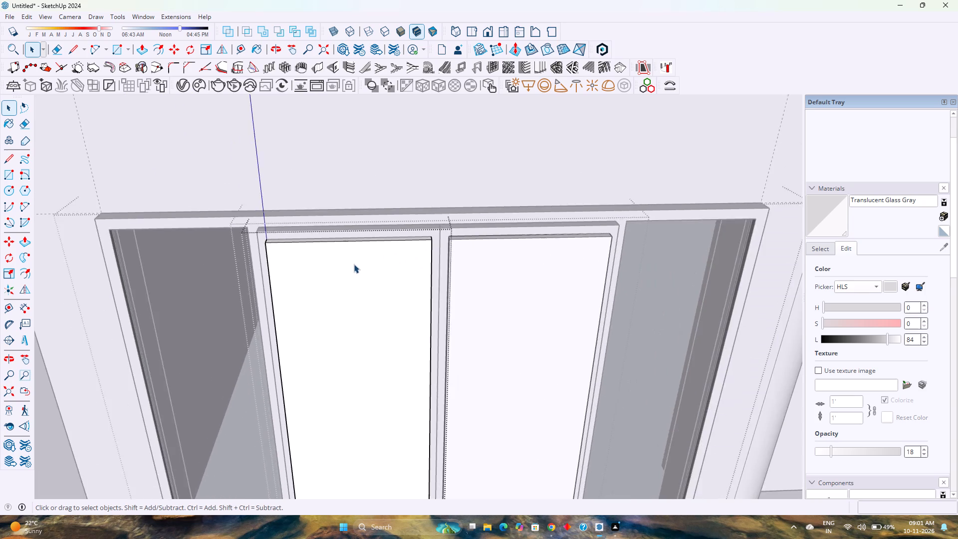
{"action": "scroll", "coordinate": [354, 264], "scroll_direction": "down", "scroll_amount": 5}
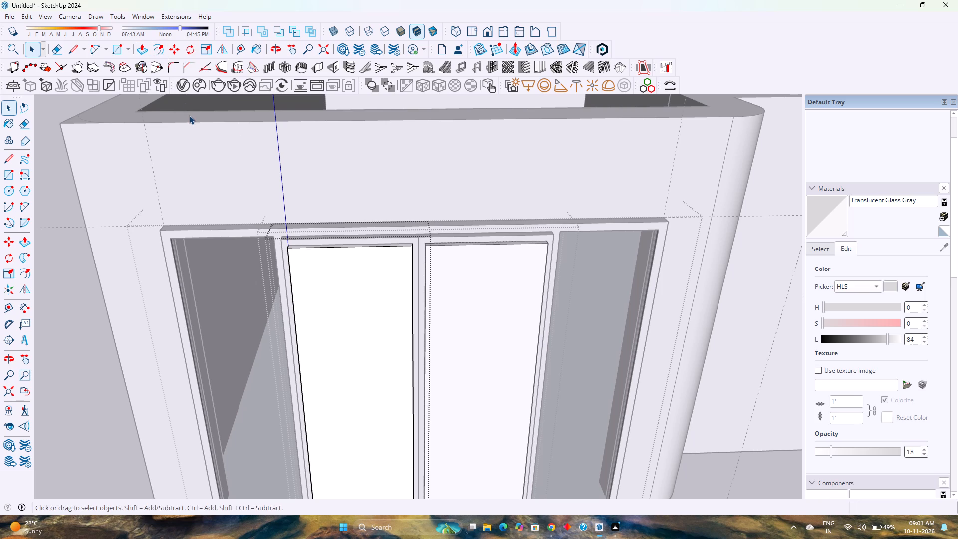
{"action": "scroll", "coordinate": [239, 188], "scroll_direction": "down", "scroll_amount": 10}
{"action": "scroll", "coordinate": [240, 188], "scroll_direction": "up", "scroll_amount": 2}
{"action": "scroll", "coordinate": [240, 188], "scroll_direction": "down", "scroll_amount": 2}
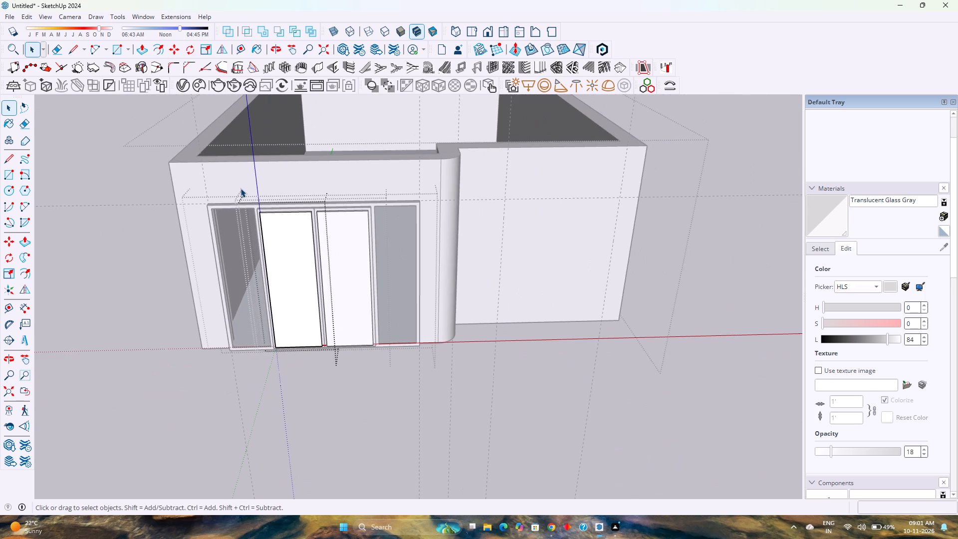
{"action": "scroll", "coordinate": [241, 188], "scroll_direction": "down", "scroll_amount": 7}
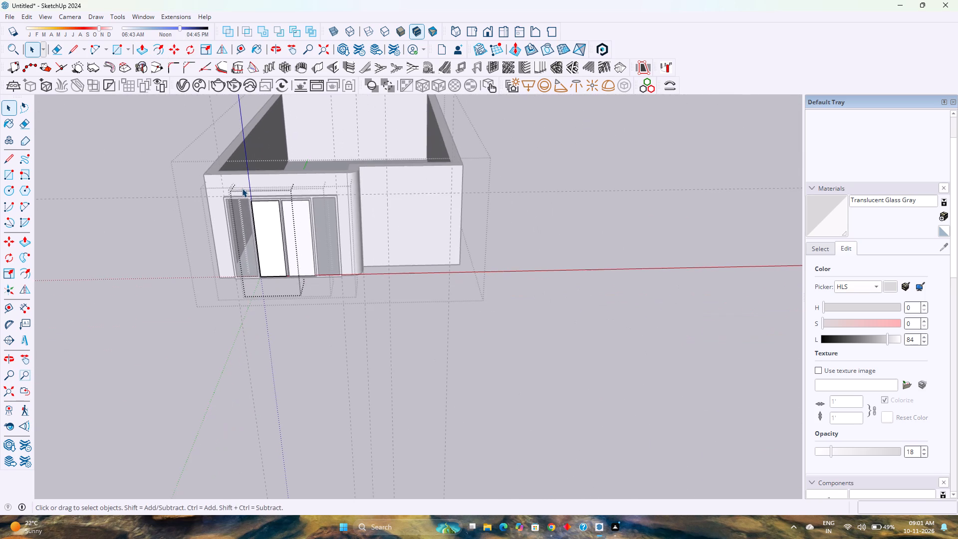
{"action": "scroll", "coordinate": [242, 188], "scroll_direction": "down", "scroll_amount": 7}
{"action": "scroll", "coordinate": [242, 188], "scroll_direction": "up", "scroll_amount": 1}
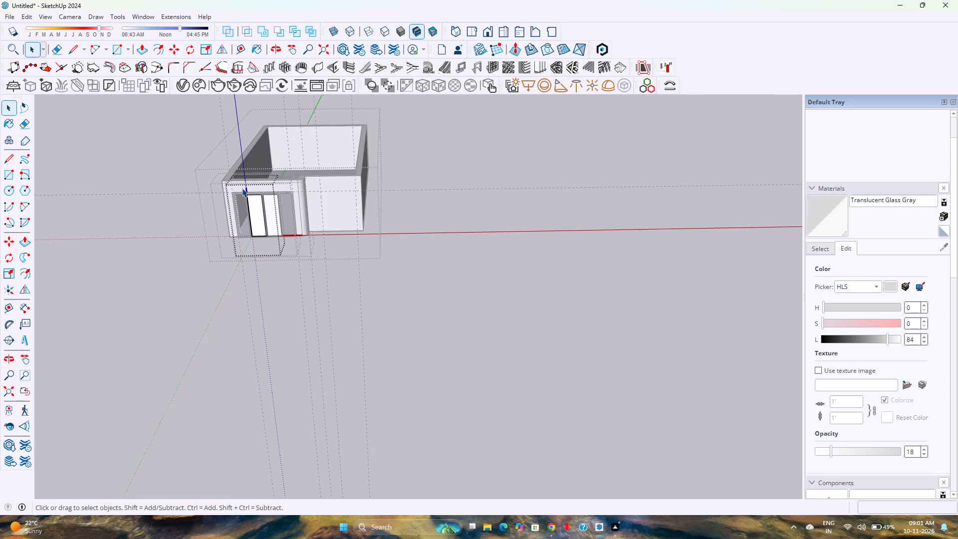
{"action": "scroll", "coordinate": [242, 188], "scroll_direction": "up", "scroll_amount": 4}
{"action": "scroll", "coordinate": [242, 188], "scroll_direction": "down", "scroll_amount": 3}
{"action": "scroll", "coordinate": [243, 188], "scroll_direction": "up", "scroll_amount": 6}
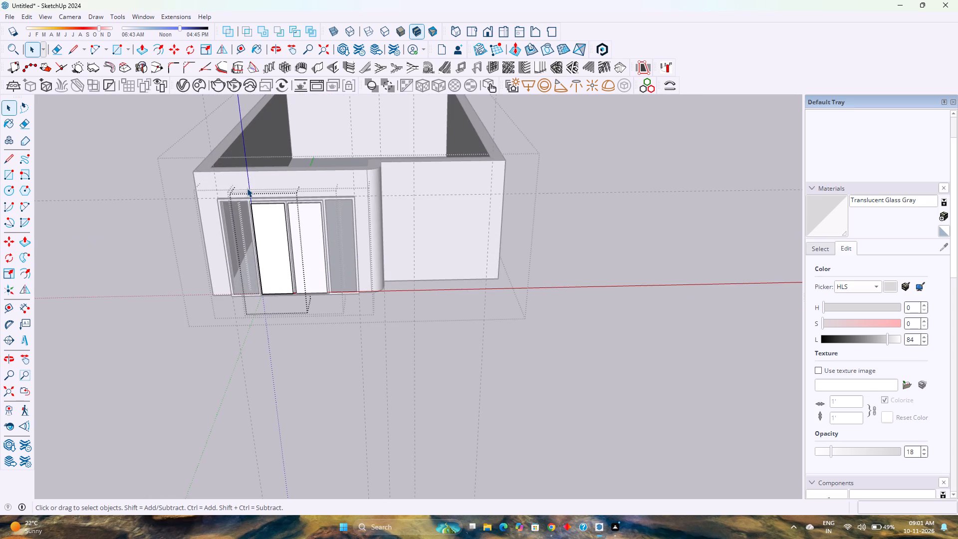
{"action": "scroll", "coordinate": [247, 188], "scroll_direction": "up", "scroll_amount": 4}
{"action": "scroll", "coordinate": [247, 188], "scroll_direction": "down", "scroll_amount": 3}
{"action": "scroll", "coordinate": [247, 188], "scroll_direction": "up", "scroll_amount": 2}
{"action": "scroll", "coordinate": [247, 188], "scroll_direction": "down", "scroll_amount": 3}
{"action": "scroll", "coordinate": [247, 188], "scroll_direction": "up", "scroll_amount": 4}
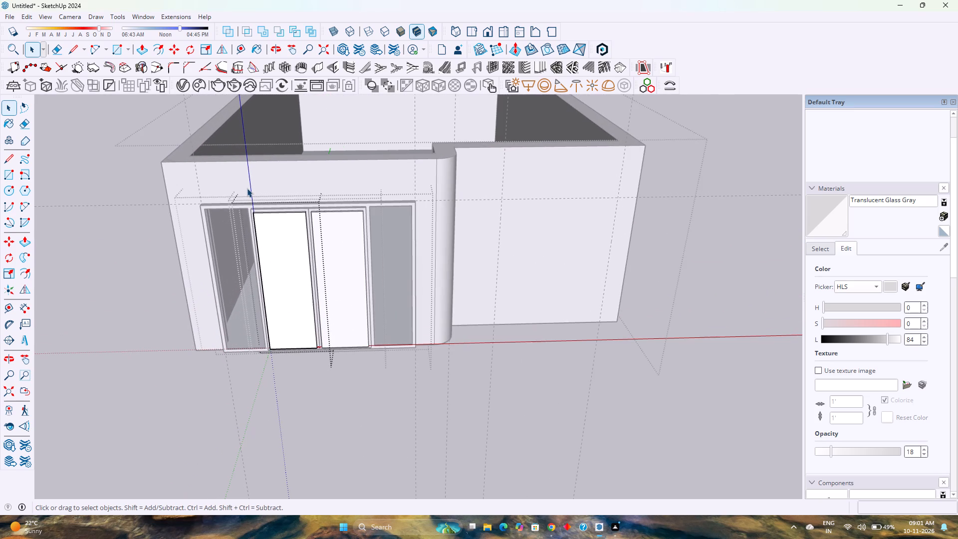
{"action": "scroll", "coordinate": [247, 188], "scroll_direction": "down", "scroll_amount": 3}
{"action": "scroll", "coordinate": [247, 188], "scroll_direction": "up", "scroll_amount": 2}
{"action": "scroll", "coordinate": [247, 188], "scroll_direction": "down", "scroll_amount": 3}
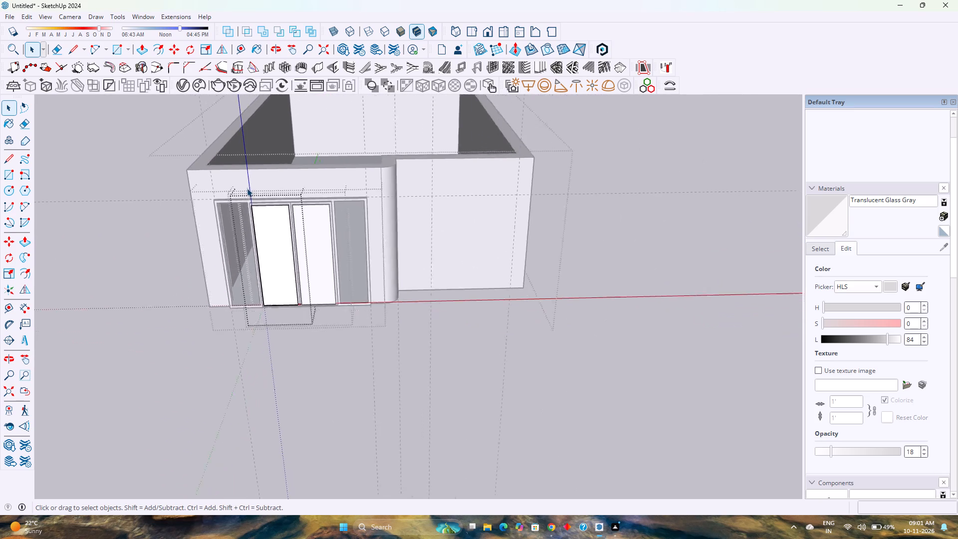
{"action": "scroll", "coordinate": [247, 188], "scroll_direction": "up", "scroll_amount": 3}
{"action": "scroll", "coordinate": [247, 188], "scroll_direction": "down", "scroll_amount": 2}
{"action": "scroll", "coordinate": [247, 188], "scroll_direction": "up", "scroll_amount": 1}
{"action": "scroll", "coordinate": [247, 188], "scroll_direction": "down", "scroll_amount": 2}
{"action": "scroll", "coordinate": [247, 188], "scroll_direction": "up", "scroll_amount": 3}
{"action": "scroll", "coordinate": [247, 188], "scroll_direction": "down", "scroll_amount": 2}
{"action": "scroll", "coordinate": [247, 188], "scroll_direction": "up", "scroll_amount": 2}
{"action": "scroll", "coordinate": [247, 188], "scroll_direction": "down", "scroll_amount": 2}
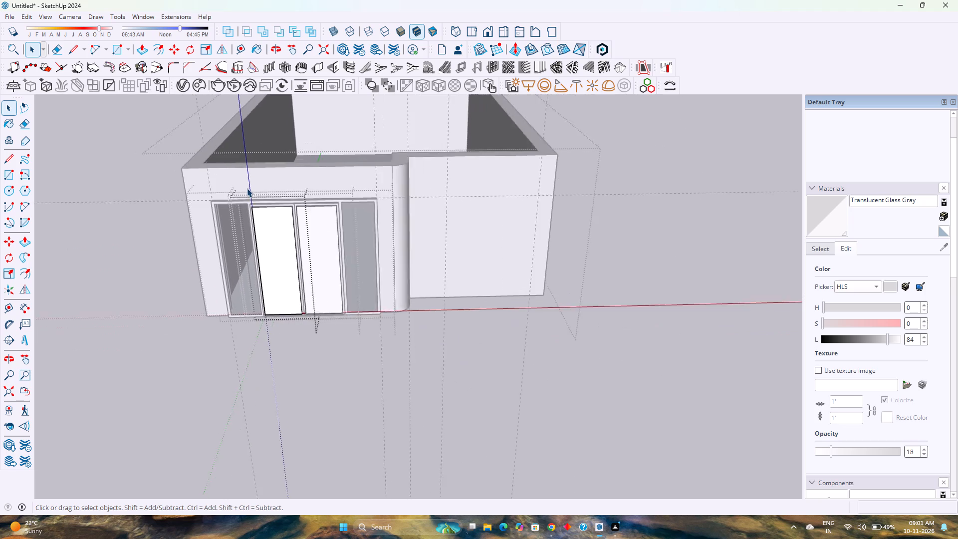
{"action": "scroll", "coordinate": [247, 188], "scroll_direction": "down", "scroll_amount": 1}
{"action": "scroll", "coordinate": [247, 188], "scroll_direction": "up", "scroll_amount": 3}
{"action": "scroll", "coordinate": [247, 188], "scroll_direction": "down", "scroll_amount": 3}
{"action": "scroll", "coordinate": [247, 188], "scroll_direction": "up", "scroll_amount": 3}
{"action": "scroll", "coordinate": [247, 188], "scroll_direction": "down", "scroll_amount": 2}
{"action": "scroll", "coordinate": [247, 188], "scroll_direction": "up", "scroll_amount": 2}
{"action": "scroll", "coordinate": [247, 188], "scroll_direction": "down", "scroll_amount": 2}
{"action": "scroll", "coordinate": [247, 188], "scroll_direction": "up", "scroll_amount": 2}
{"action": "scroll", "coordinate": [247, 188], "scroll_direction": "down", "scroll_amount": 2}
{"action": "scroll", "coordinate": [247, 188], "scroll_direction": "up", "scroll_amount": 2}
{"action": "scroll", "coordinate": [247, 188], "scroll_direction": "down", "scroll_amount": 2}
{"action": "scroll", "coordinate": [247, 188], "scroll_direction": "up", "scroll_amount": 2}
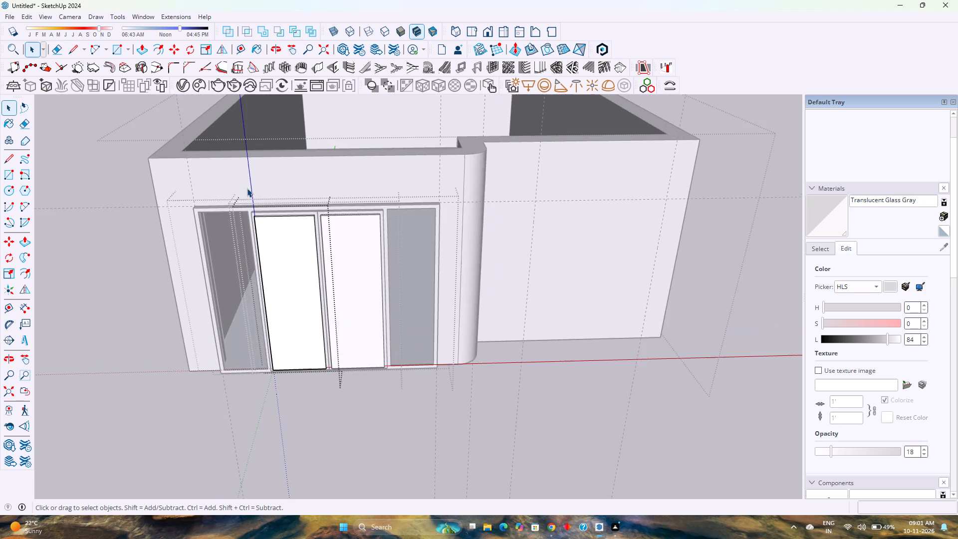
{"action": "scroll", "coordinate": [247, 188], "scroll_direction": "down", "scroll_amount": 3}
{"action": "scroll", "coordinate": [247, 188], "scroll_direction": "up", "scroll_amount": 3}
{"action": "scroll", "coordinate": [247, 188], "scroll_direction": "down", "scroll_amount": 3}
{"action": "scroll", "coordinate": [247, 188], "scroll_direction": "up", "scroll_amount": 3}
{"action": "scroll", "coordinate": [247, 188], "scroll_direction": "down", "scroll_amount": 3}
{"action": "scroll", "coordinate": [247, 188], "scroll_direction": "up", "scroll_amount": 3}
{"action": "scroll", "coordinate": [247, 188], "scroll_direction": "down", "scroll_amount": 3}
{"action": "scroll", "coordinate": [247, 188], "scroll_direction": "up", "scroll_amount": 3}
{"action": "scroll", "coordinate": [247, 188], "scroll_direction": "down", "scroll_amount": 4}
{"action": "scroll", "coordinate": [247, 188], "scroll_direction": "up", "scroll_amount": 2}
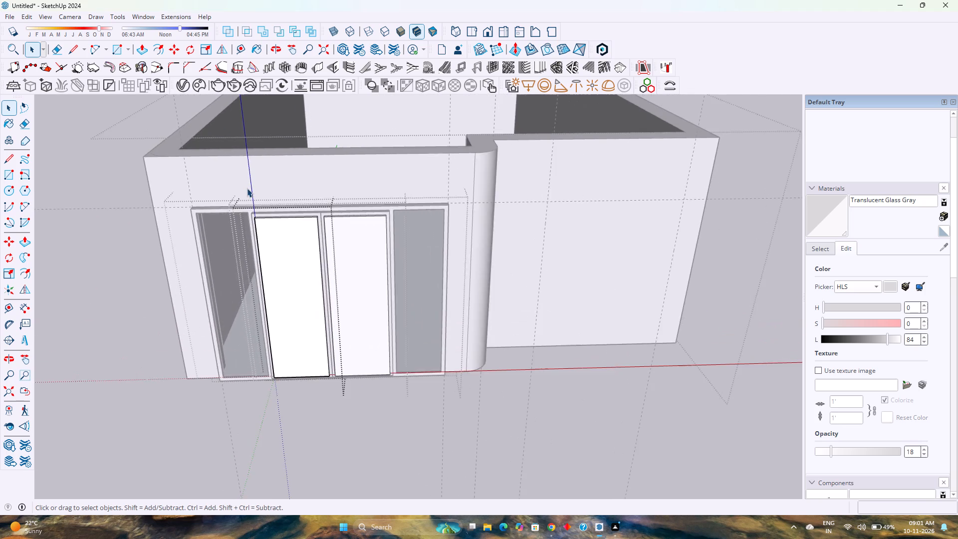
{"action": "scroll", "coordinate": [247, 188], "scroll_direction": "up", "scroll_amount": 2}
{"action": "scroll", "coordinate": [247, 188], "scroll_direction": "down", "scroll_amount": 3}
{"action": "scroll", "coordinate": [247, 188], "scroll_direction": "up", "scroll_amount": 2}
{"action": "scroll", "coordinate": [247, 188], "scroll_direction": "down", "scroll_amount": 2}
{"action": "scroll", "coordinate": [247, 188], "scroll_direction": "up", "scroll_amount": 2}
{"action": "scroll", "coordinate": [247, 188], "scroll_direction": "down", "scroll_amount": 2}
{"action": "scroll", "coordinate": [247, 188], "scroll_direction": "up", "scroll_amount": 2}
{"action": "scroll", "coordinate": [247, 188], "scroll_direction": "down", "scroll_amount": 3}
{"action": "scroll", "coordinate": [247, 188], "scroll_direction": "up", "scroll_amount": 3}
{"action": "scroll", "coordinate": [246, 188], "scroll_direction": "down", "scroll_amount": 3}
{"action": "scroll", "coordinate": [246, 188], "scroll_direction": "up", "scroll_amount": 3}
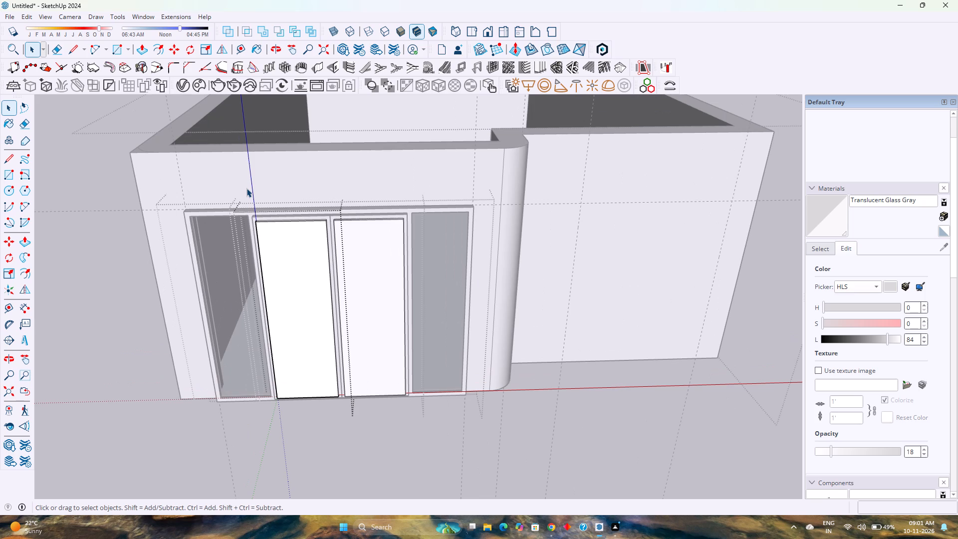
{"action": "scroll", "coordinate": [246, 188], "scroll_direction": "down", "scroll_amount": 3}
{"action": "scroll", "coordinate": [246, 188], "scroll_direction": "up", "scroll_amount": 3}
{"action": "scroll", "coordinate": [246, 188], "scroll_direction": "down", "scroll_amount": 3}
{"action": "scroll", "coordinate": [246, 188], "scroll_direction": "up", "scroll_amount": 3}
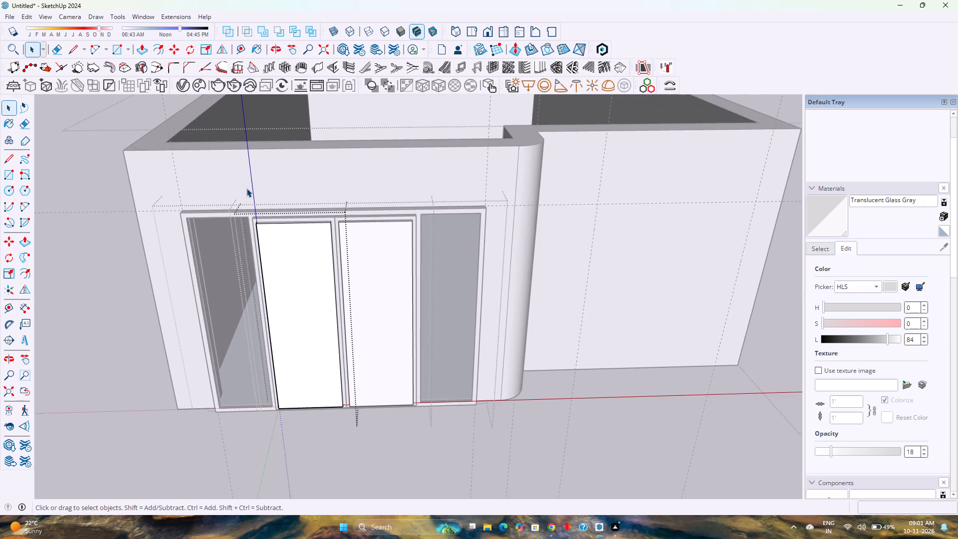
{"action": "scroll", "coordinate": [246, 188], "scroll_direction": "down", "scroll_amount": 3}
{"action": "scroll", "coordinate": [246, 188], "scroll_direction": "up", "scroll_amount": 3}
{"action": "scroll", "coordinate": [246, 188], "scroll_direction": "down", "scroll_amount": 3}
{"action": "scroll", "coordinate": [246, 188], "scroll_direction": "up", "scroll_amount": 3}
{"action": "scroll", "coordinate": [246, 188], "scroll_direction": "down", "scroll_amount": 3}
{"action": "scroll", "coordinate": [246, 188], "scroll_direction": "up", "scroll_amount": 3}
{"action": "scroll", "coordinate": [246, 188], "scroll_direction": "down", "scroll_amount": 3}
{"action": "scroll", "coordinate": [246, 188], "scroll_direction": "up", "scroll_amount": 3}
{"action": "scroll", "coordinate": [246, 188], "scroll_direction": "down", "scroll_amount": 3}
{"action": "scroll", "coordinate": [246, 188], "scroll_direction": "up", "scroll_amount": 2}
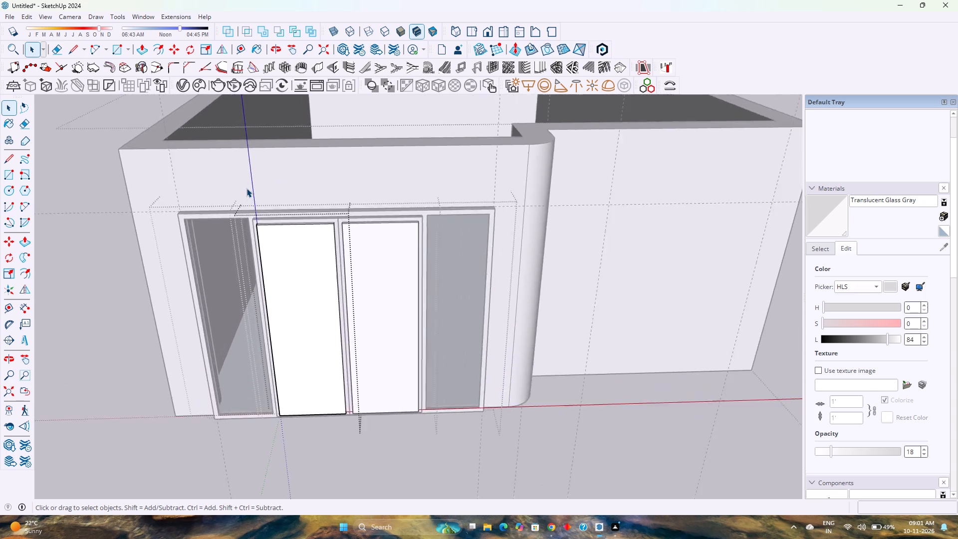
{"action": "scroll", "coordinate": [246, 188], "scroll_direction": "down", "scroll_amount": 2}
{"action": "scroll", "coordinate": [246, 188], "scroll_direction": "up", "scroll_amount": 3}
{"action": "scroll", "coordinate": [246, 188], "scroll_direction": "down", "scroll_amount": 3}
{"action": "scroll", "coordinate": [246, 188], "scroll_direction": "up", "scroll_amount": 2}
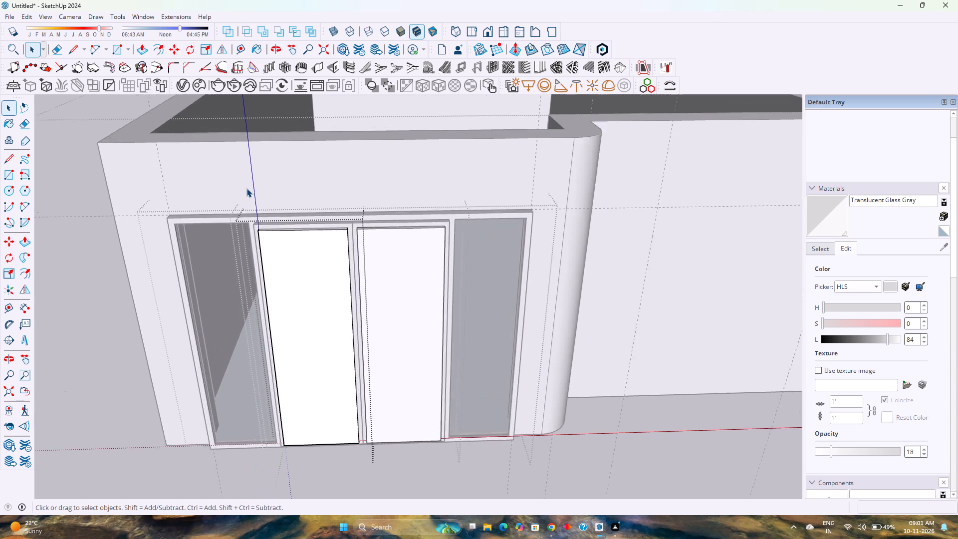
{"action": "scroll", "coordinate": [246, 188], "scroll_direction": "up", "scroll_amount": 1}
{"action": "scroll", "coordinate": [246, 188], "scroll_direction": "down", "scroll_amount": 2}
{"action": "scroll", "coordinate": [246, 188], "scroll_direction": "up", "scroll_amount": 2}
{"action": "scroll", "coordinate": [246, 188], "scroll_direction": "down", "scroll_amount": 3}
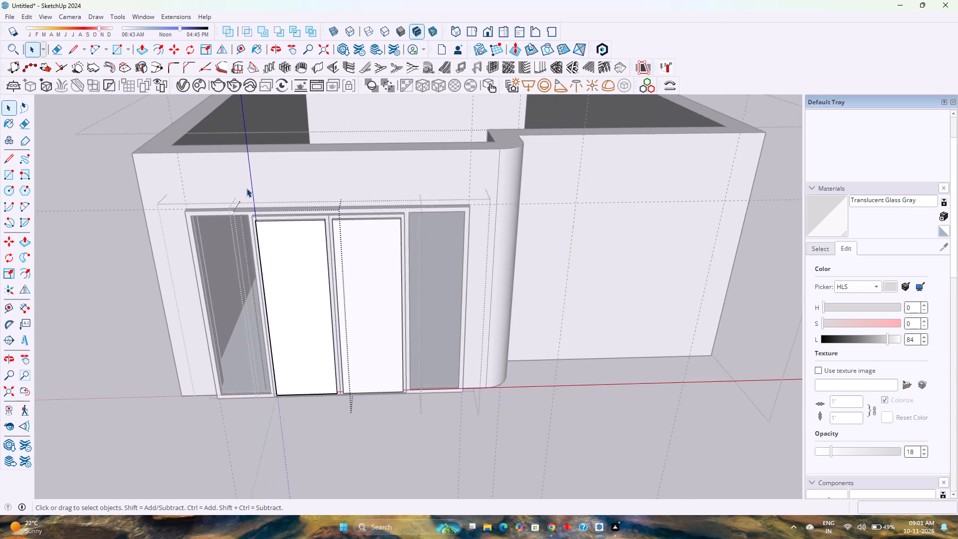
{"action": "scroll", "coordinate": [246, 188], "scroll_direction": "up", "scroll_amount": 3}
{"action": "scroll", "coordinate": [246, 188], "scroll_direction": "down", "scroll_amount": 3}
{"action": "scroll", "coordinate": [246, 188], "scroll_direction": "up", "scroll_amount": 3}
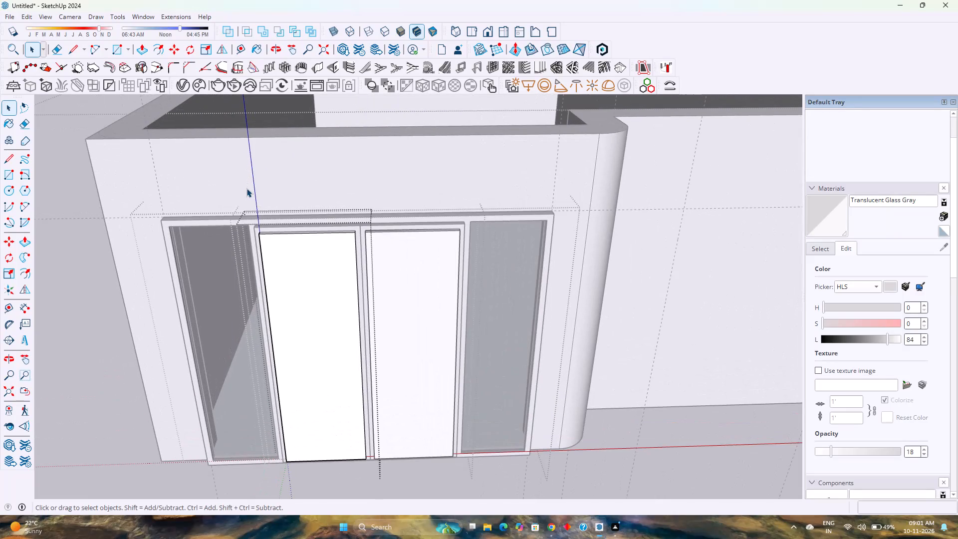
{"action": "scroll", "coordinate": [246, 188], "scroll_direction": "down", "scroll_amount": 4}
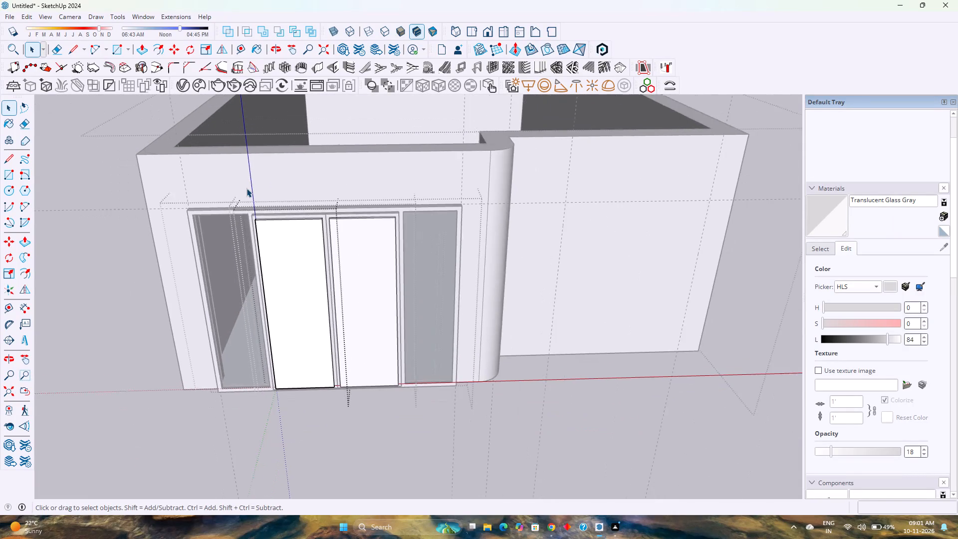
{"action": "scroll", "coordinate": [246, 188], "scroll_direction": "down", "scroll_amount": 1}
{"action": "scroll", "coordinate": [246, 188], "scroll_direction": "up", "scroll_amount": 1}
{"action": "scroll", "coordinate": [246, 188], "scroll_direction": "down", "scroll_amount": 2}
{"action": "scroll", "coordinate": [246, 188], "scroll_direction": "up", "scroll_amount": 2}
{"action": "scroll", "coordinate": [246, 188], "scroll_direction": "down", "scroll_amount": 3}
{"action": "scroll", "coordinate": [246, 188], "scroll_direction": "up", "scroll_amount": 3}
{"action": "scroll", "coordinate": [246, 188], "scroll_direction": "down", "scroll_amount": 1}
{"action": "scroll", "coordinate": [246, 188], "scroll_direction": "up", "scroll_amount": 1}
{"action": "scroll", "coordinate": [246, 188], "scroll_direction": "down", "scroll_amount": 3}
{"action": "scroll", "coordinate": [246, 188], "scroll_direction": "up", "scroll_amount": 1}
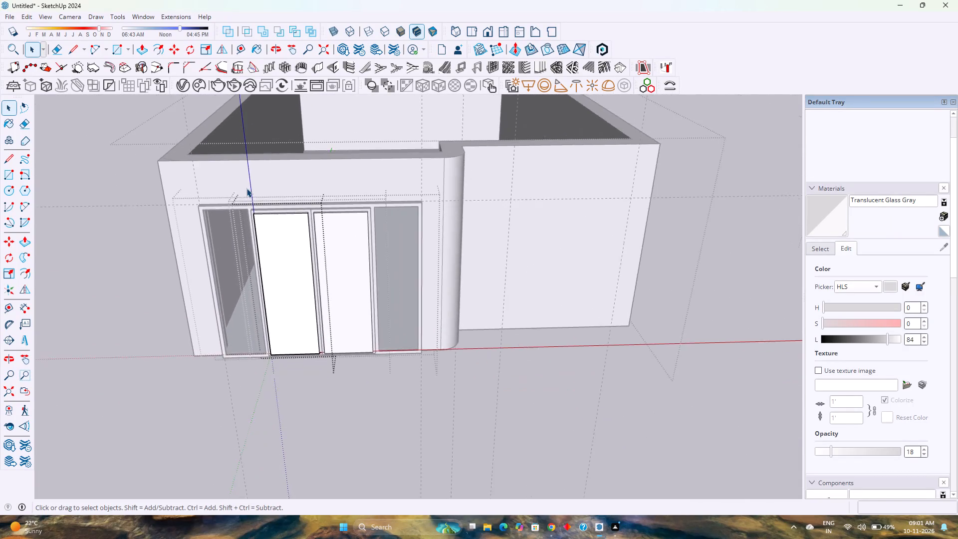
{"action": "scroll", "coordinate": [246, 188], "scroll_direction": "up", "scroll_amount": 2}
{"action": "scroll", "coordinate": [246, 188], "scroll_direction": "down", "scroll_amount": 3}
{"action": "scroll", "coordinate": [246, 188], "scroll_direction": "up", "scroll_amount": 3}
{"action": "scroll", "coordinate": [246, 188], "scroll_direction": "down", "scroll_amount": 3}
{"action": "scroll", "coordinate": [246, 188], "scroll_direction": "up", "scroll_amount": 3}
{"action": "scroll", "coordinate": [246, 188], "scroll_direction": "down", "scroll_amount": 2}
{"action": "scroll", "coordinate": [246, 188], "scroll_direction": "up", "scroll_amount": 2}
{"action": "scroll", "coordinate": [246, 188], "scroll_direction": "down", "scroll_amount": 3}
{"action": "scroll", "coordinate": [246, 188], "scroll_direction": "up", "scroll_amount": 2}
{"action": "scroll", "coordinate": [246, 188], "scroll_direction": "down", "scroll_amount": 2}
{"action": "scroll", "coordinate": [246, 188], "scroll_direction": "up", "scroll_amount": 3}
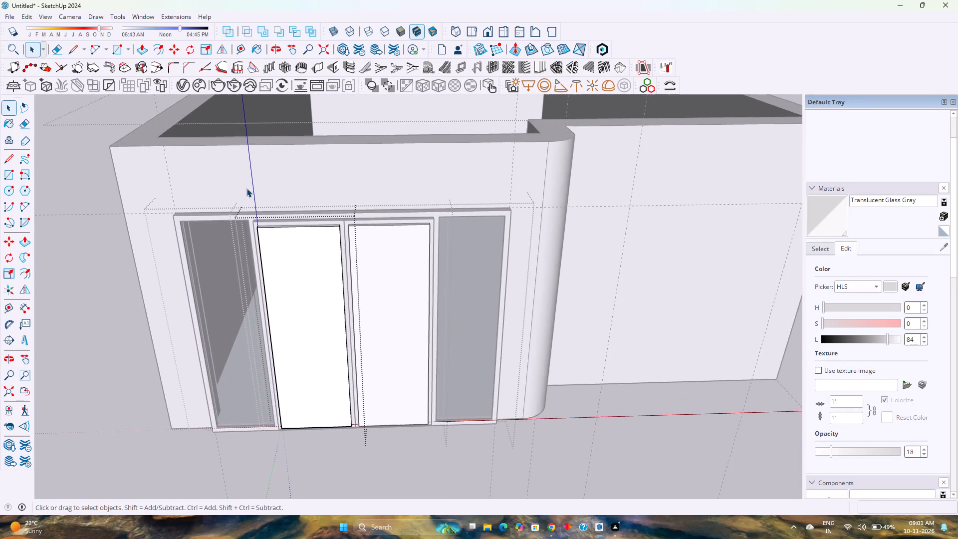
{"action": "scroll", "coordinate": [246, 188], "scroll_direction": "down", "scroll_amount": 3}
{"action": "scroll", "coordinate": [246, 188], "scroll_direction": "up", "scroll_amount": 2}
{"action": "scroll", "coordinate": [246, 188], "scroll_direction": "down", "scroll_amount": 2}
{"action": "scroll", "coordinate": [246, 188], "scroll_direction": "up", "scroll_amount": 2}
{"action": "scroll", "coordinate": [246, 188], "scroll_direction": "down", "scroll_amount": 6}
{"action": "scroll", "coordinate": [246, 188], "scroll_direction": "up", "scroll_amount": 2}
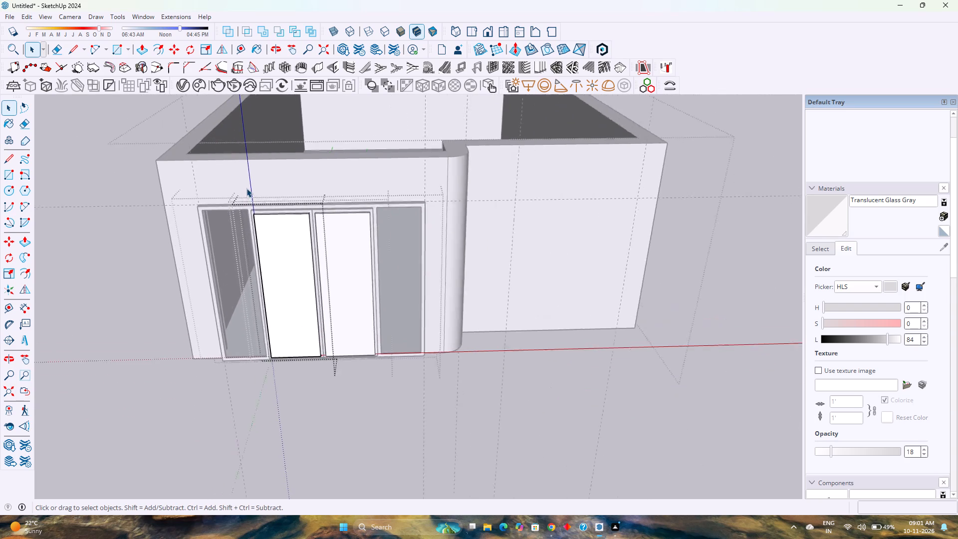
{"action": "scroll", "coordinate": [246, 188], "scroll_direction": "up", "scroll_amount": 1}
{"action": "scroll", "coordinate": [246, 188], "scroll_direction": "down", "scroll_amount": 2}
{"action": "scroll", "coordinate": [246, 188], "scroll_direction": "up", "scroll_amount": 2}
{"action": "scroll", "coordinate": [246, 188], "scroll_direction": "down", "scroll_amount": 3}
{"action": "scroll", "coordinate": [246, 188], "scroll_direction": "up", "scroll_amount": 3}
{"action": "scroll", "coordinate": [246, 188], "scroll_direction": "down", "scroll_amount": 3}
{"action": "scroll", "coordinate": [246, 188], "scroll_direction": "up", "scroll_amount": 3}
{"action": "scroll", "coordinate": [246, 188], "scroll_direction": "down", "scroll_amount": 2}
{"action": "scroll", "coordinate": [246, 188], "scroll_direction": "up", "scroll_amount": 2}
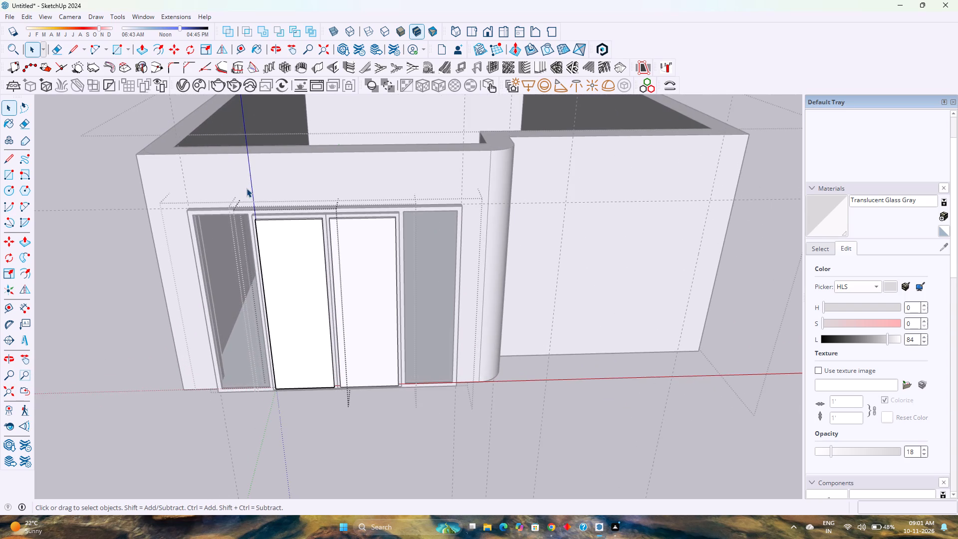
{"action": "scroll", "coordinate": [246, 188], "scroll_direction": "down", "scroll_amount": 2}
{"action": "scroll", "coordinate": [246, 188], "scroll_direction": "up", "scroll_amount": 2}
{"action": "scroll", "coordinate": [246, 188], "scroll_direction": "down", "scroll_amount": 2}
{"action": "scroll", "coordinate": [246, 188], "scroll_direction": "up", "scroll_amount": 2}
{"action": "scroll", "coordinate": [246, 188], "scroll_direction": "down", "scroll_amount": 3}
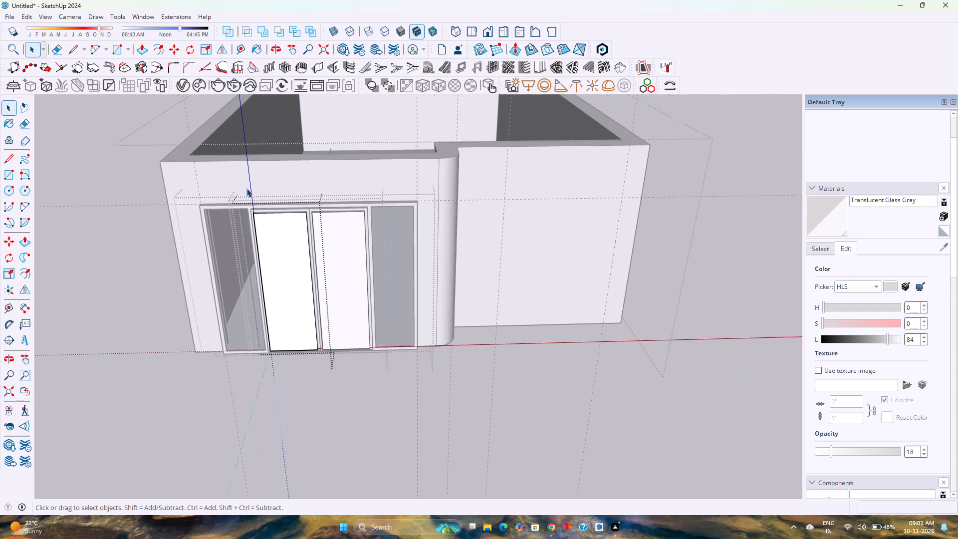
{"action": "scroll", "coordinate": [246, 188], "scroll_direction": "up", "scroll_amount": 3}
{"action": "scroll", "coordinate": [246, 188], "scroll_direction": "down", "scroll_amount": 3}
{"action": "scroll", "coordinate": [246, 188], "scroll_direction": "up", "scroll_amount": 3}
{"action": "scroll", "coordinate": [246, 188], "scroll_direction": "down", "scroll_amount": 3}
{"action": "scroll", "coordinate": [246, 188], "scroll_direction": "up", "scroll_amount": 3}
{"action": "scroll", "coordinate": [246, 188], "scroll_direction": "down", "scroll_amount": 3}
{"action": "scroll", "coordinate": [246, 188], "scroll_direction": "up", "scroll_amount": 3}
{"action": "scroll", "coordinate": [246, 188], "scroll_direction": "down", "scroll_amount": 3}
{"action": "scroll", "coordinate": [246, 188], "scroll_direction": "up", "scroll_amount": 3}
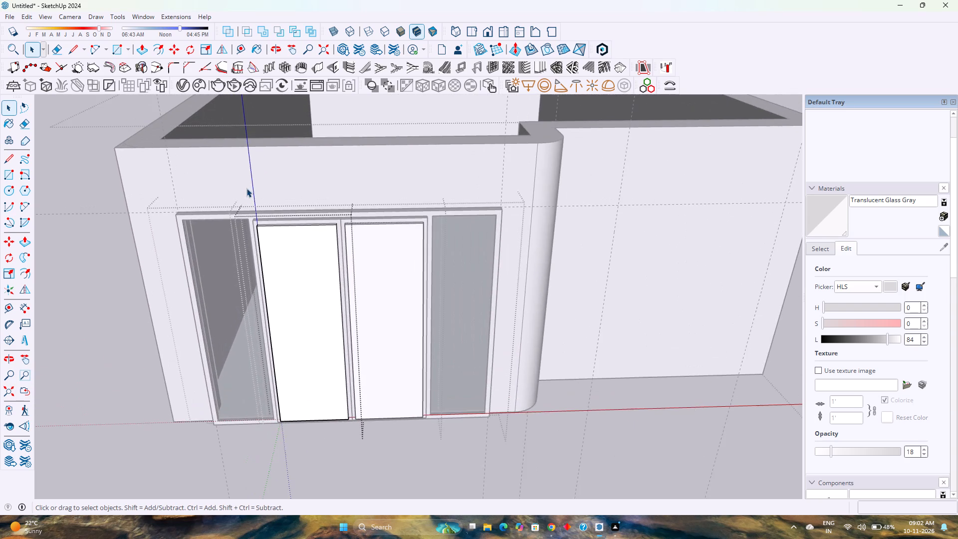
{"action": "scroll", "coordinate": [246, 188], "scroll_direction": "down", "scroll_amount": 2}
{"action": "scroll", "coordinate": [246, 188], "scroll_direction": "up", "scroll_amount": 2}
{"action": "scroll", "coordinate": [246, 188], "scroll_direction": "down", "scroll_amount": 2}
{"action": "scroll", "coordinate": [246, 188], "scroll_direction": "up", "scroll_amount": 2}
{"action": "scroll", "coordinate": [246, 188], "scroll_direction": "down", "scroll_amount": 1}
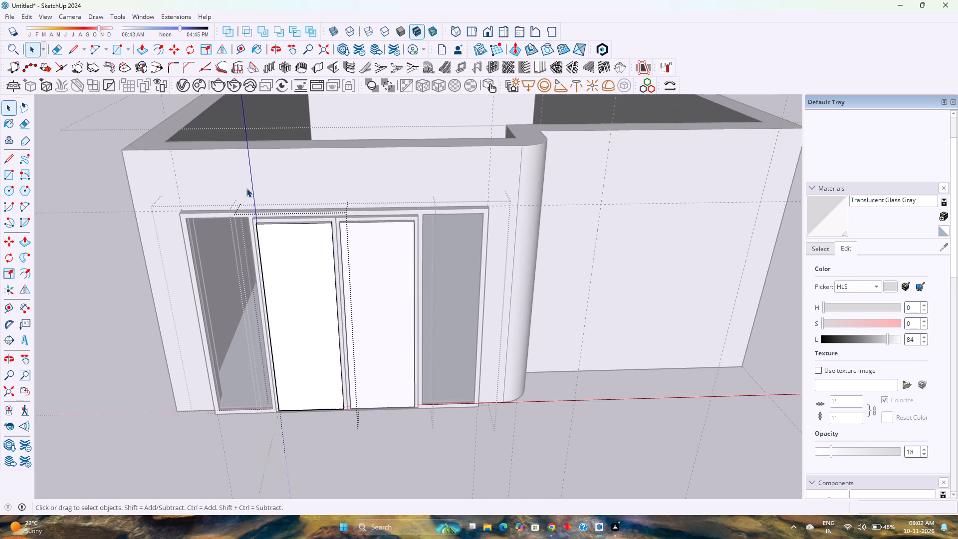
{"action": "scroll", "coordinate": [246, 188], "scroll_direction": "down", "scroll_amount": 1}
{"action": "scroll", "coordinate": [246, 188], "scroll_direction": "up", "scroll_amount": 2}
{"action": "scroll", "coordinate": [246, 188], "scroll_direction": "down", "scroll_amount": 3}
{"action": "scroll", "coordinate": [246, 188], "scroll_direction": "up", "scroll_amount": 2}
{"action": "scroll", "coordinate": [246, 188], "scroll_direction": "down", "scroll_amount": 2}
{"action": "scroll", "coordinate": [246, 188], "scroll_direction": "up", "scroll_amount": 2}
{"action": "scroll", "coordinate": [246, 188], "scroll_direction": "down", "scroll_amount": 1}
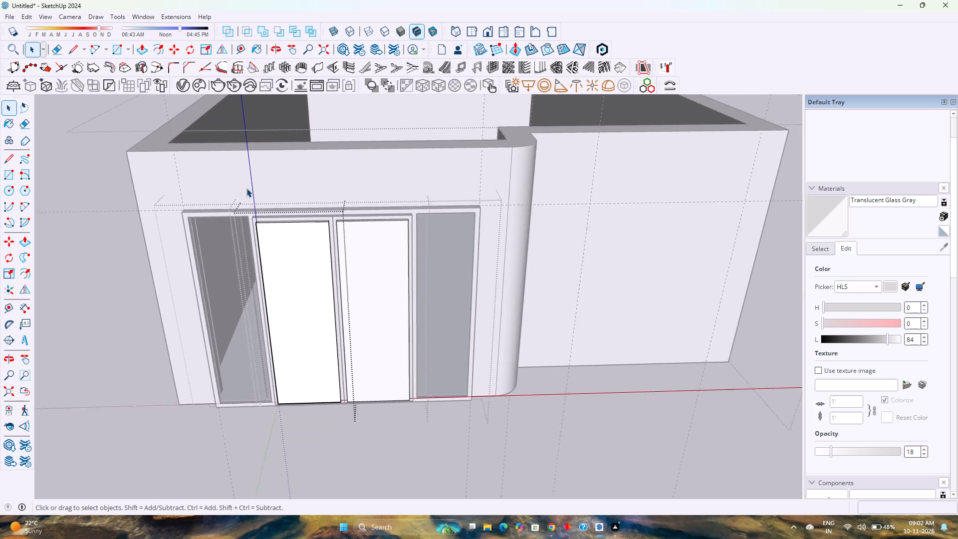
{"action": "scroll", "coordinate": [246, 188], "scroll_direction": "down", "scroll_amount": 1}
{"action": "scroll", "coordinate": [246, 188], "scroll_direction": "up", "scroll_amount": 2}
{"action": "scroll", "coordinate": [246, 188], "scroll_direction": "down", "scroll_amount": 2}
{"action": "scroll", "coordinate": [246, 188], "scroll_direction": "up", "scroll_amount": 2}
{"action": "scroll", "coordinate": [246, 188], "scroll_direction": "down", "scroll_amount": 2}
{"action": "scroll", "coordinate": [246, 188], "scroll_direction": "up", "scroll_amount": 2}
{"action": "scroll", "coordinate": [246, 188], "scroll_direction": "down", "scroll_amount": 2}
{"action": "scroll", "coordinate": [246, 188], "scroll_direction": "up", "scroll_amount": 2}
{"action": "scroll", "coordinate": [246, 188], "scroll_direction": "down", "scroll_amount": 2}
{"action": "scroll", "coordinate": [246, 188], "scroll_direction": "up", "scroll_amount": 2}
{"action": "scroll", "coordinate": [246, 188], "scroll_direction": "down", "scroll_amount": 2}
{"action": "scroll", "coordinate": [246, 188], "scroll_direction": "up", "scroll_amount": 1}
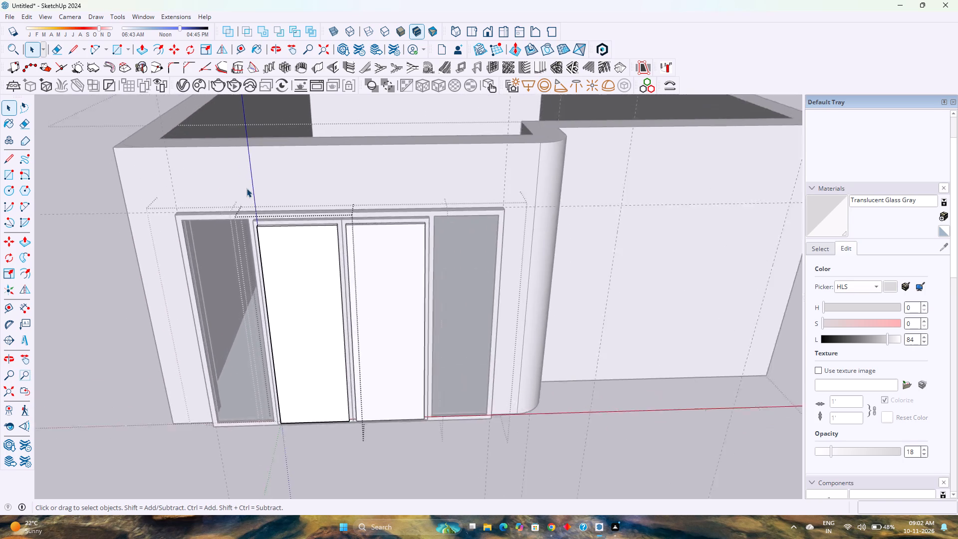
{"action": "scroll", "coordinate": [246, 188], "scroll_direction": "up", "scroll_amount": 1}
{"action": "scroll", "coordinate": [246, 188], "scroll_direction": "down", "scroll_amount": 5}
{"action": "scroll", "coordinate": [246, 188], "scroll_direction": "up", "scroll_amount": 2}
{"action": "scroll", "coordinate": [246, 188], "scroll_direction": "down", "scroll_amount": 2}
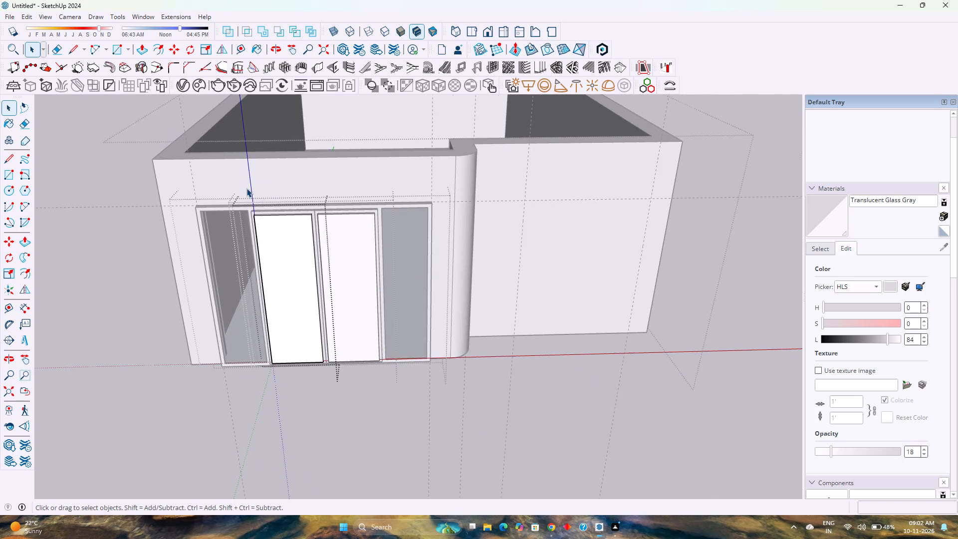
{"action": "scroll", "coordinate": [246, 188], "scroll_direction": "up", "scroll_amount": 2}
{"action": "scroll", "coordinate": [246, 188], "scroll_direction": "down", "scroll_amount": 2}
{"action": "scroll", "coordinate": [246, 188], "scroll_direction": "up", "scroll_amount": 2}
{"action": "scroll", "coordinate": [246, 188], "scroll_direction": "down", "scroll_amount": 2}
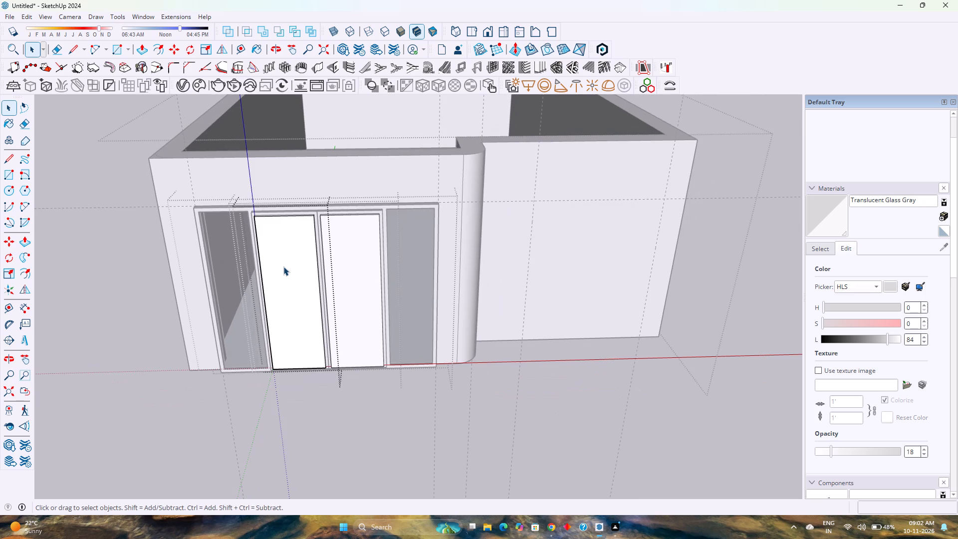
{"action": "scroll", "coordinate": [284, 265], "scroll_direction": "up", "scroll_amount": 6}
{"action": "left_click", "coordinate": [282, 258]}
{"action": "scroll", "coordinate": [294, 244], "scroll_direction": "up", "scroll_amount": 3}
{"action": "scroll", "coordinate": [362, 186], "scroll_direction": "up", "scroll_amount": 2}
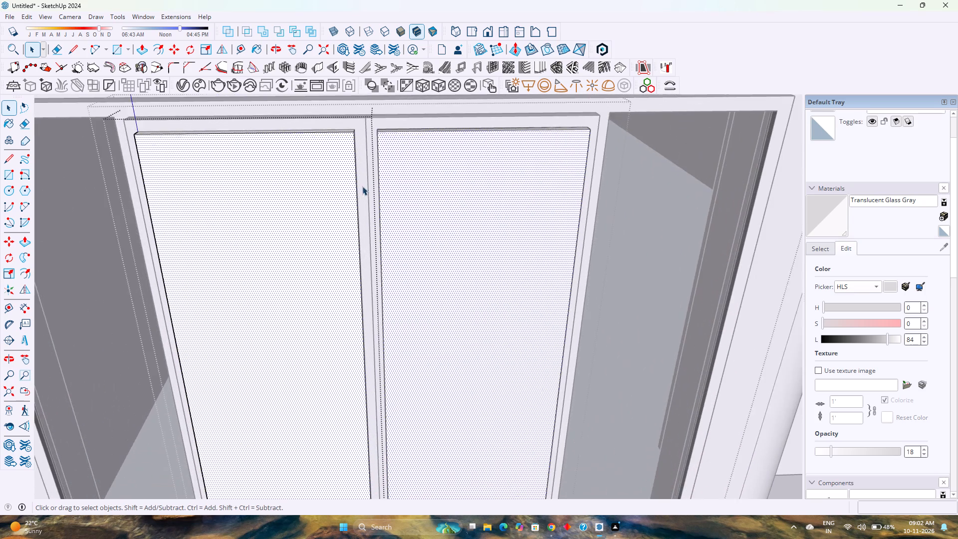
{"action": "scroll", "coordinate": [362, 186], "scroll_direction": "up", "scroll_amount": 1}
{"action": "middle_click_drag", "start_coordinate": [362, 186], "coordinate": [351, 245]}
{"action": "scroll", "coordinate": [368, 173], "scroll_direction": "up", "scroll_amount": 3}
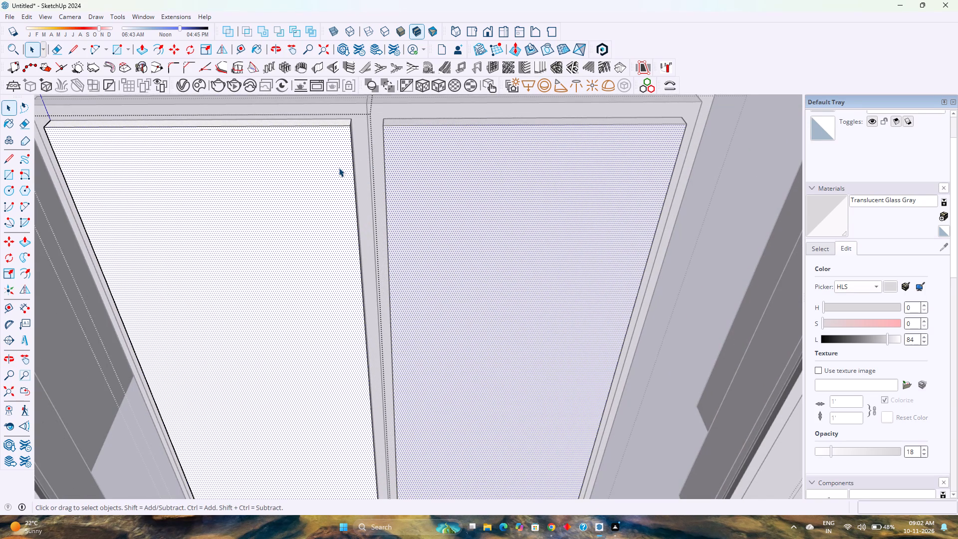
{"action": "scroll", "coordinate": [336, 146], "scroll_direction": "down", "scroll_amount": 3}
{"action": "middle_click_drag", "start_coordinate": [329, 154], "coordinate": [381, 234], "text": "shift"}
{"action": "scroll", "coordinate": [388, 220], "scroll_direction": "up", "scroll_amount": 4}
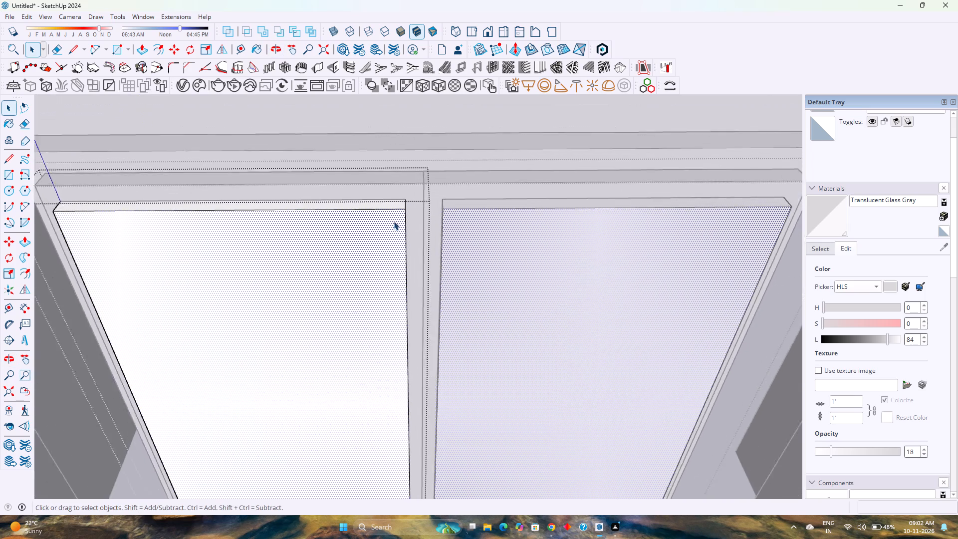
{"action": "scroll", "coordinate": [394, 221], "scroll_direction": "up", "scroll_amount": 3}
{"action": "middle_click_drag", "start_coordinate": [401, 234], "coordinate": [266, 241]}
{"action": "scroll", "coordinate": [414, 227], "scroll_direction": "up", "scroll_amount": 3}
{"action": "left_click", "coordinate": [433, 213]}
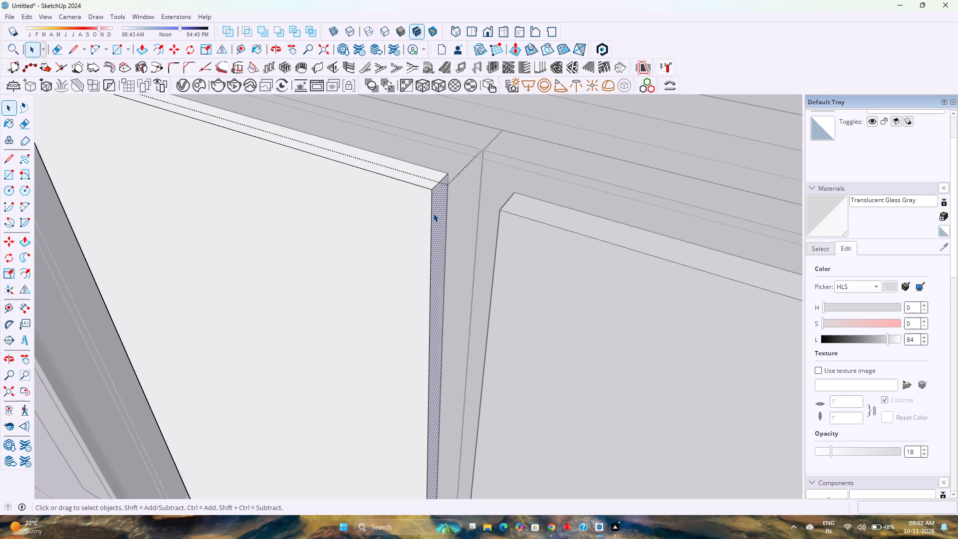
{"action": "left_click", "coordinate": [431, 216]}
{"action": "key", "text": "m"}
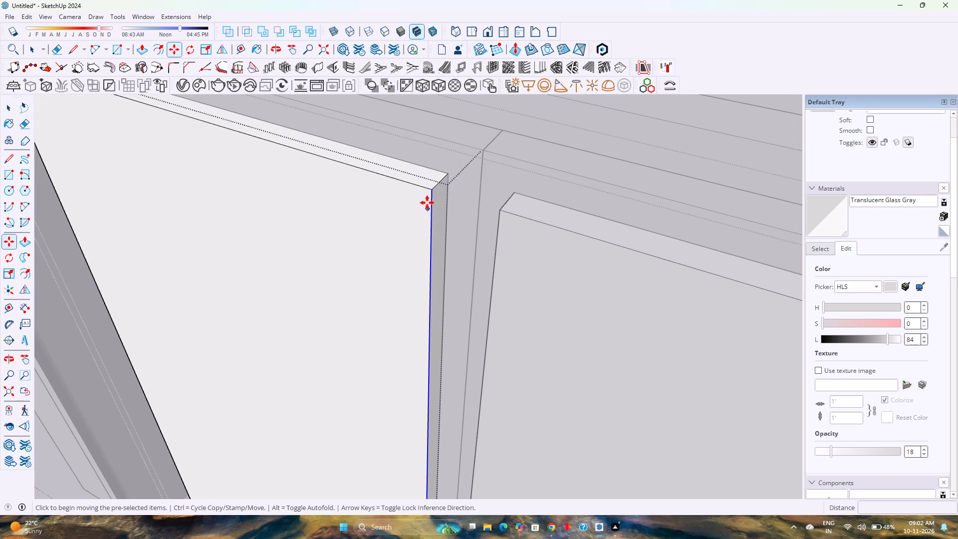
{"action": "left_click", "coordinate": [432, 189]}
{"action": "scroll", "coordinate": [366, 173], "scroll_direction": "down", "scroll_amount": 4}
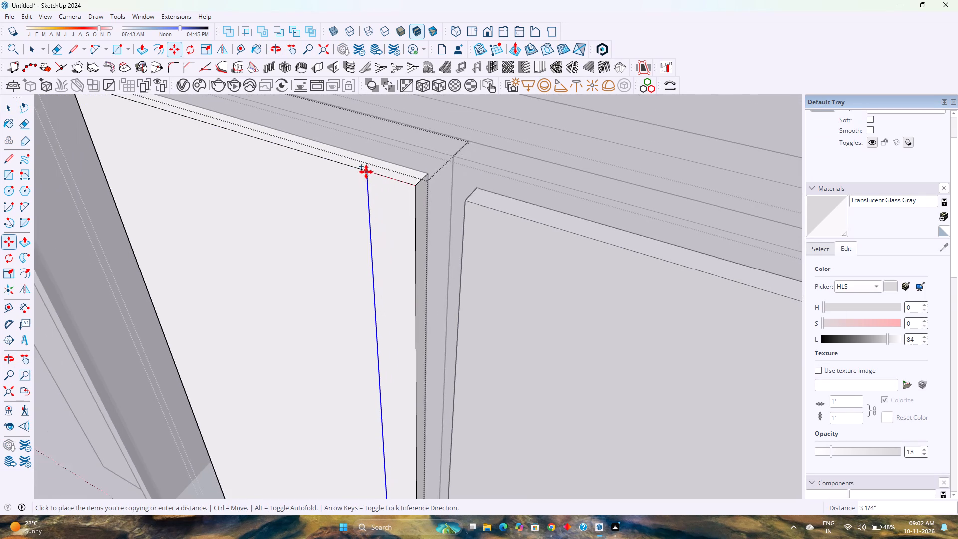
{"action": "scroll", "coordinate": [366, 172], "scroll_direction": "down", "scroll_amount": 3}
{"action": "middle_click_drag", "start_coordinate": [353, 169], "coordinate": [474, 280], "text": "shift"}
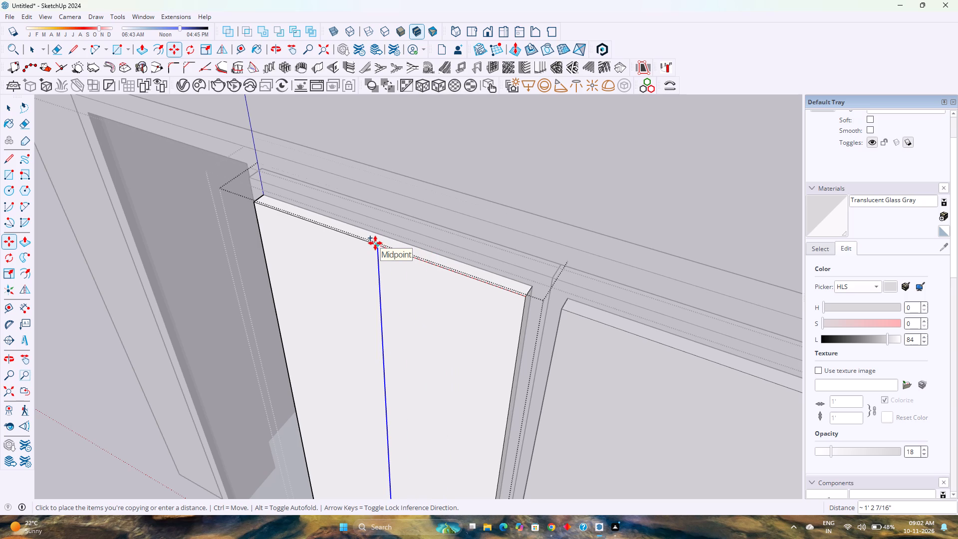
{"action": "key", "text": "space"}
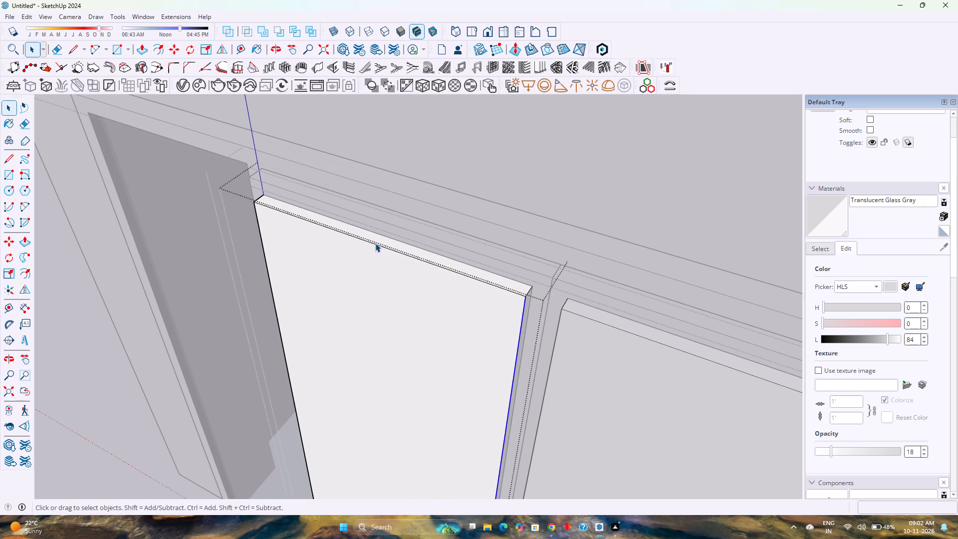
Offset the boundary of the left door panel's front face inward by 1 inch.
{"action": "scroll", "coordinate": [375, 243], "scroll_direction": "down", "scroll_amount": 8}
{"action": "middle_click_drag", "start_coordinate": [336, 284], "coordinate": [449, 237]}
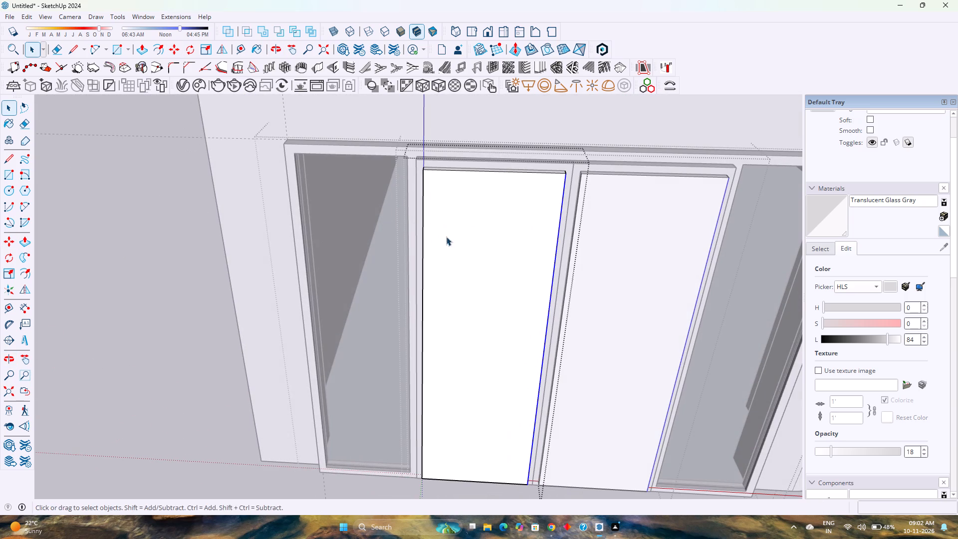
{"action": "left_click", "coordinate": [164, 55]}
{"action": "left_click", "coordinate": [434, 284]}
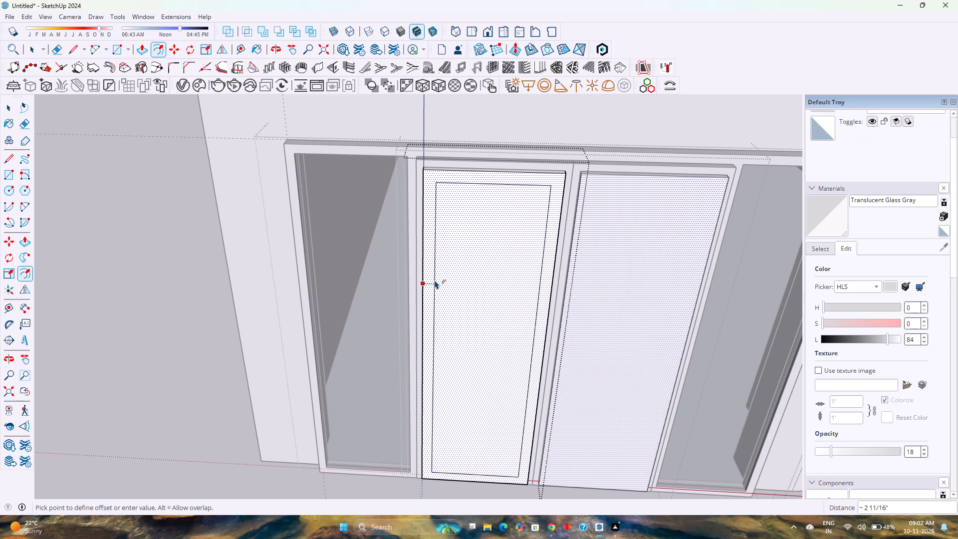
{"action": "key", "text": "1"}
{"action": "key", "text": "Return"}
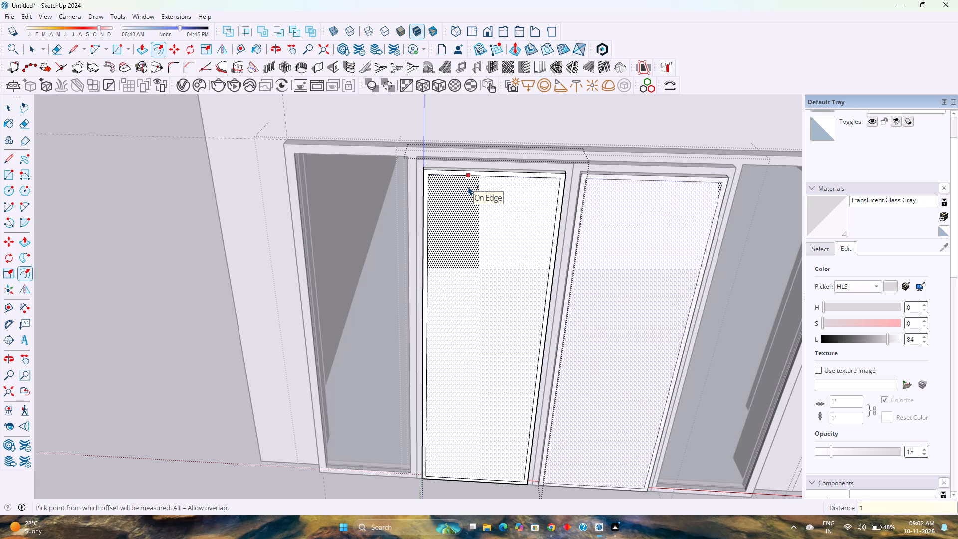
Draw a vertical line between the top and bottom edge midpoints of the left panel's inset rectangle.
{"action": "key", "text": "l"}
{"action": "left_click", "coordinate": [494, 177]}
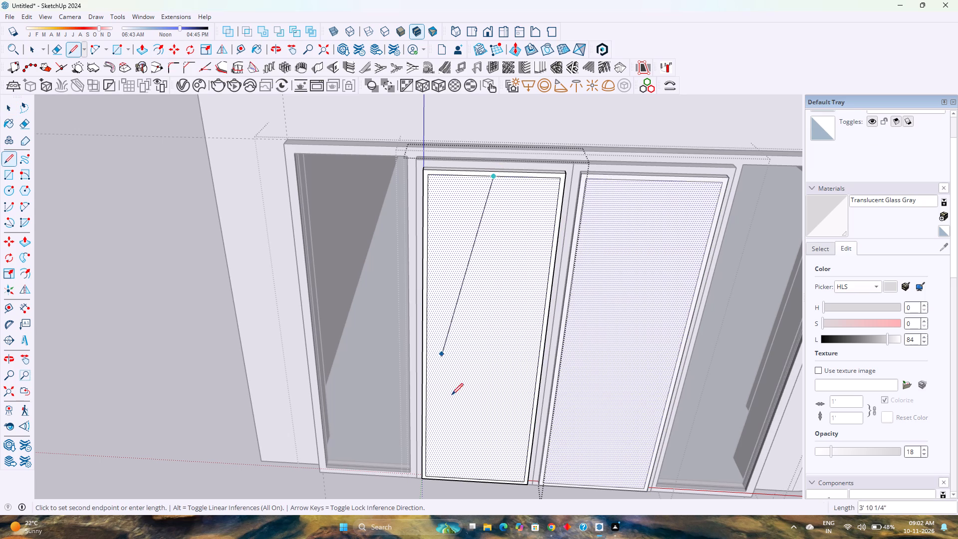
{"action": "left_click", "coordinate": [477, 477]}
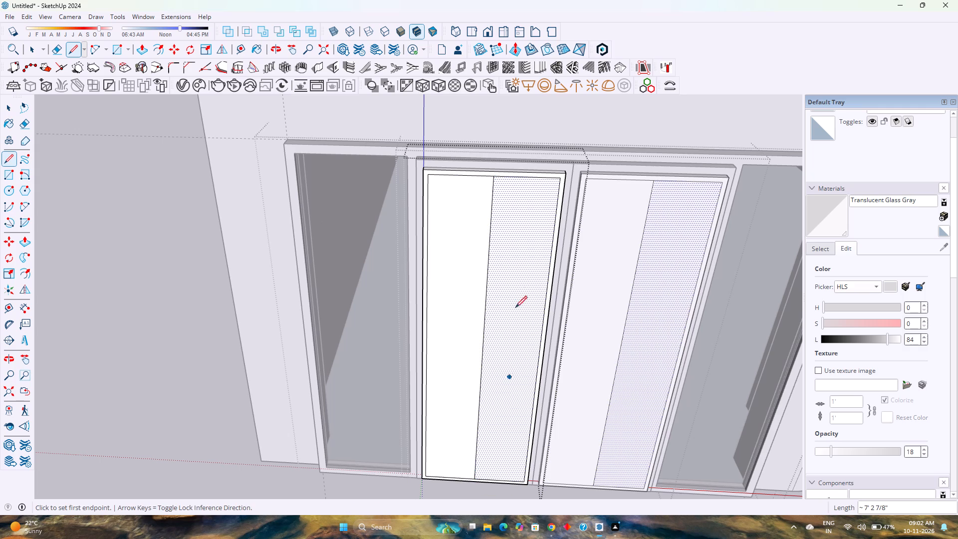
{"action": "key", "text": "space"}
Shift the left panel's vertical centre line 0.5 inch left along the red axis and copy it 1 inch right, forming a central strip.
{"action": "scroll", "coordinate": [486, 176], "scroll_direction": "up", "scroll_amount": 10}
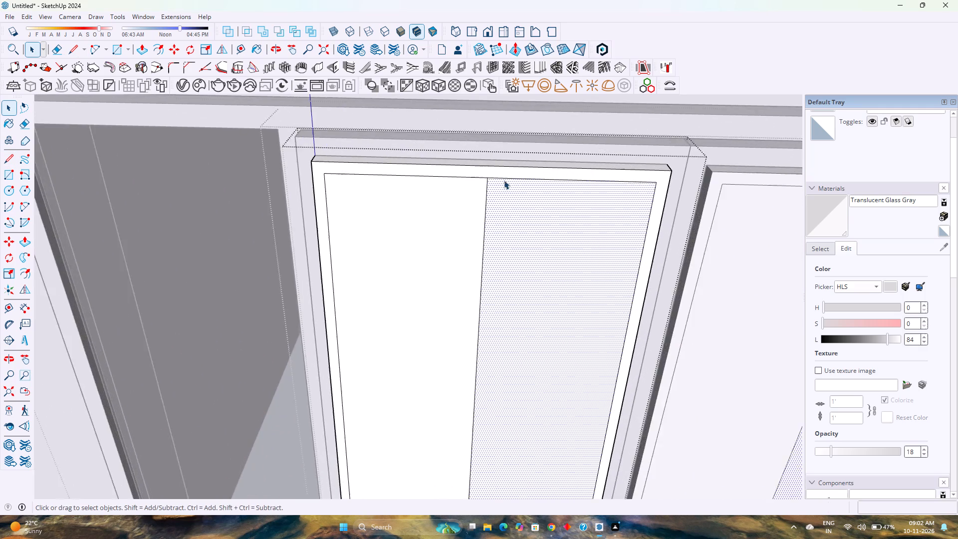
{"action": "scroll", "coordinate": [504, 180], "scroll_direction": "up", "scroll_amount": 6}
{"action": "left_click", "coordinate": [476, 181]}
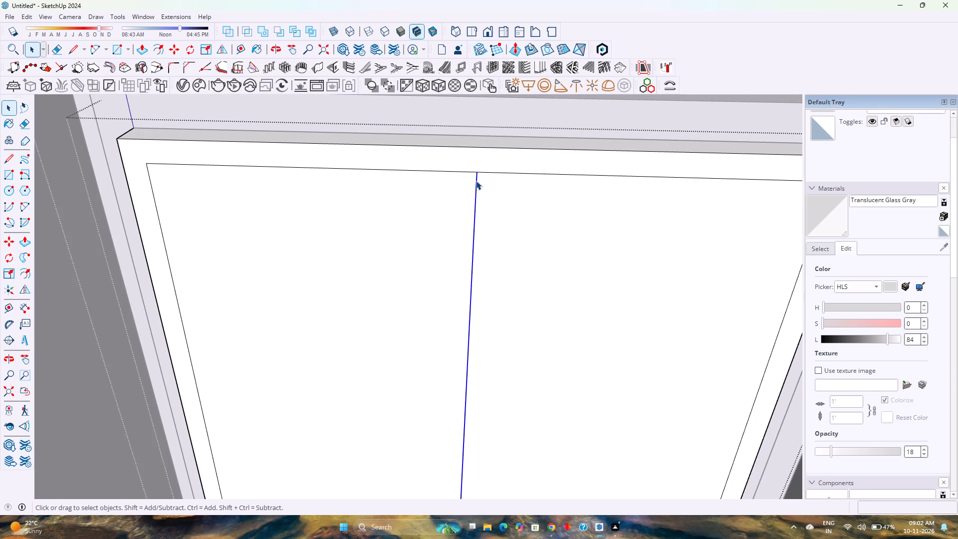
{"action": "key", "text": "m"}
{"action": "left_click", "coordinate": [478, 173]}
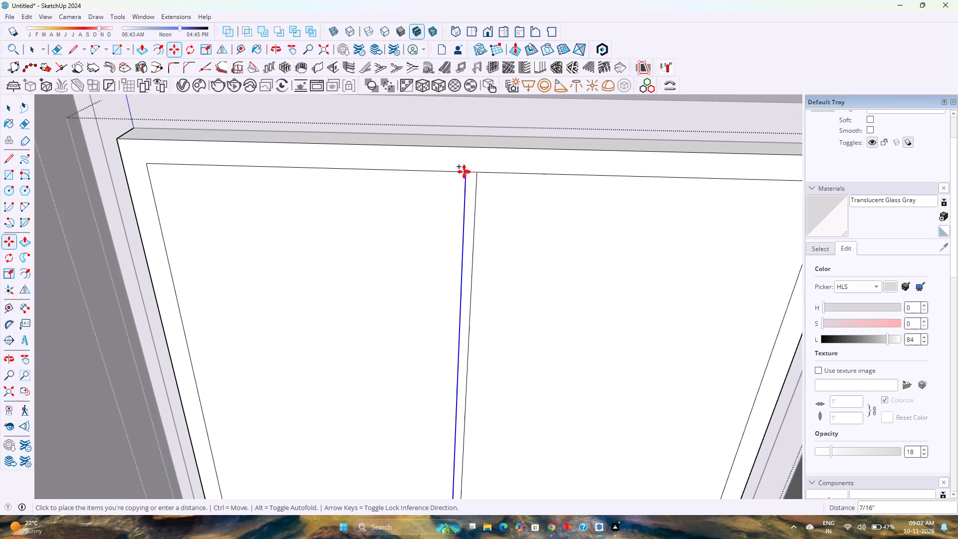
{"action": "key", "text": "Right"}
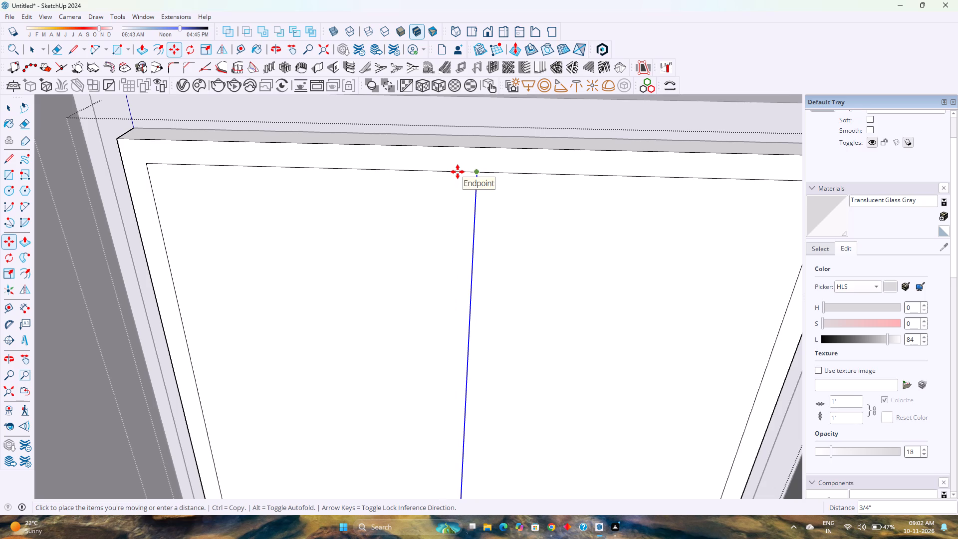
{"action": "type", "text": "0.5"}
{"action": "key", "text": "Return"}
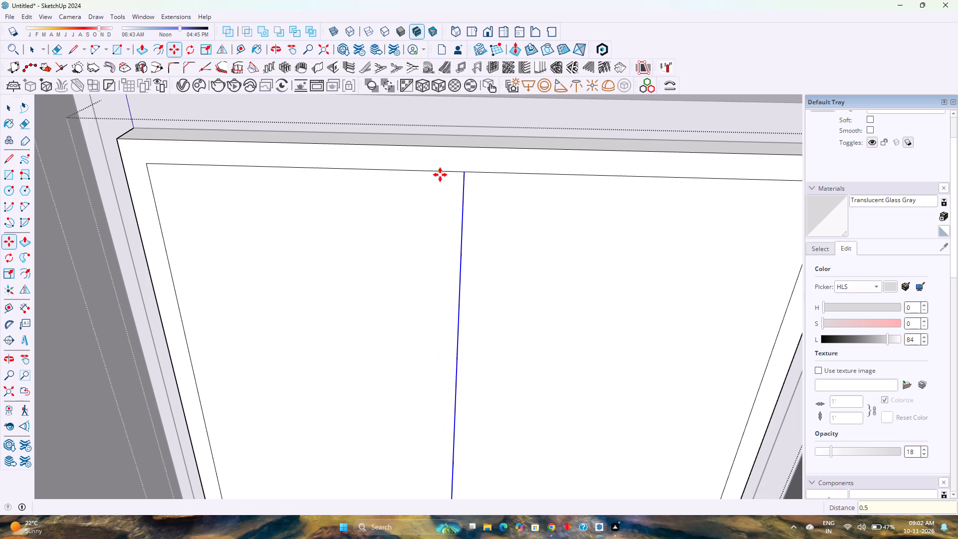
{"action": "left_click", "coordinate": [464, 172]}
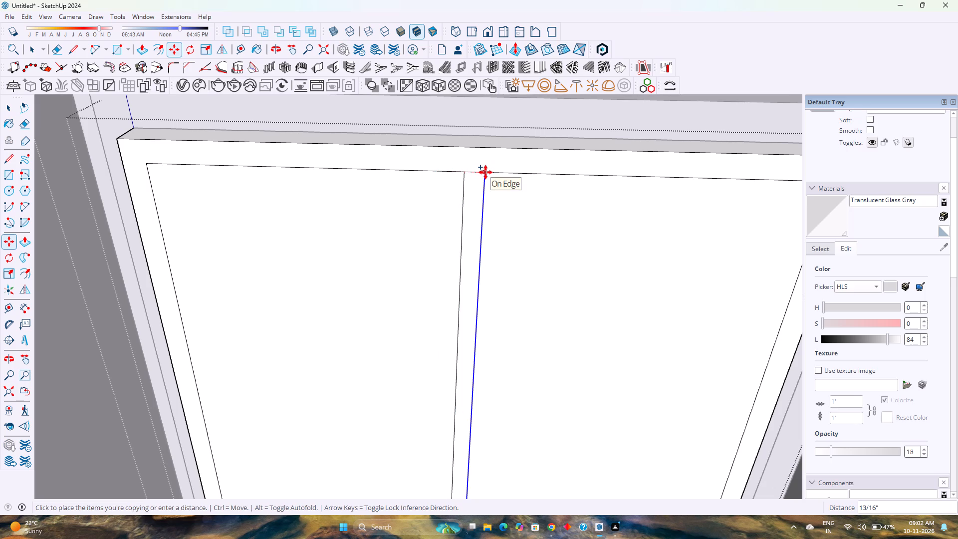
{"action": "key", "text": "Right"}
{"action": "key", "text": "1"}
{"action": "key", "text": "Return"}
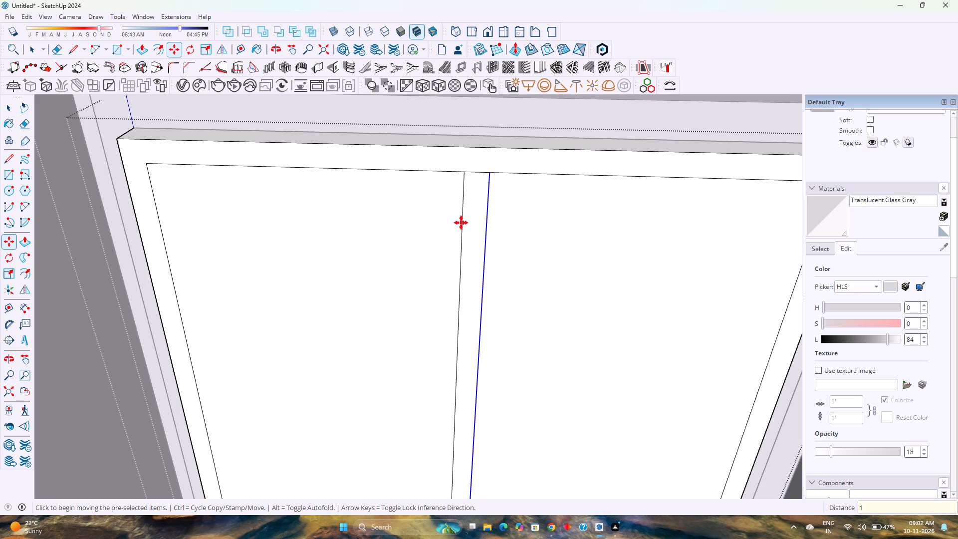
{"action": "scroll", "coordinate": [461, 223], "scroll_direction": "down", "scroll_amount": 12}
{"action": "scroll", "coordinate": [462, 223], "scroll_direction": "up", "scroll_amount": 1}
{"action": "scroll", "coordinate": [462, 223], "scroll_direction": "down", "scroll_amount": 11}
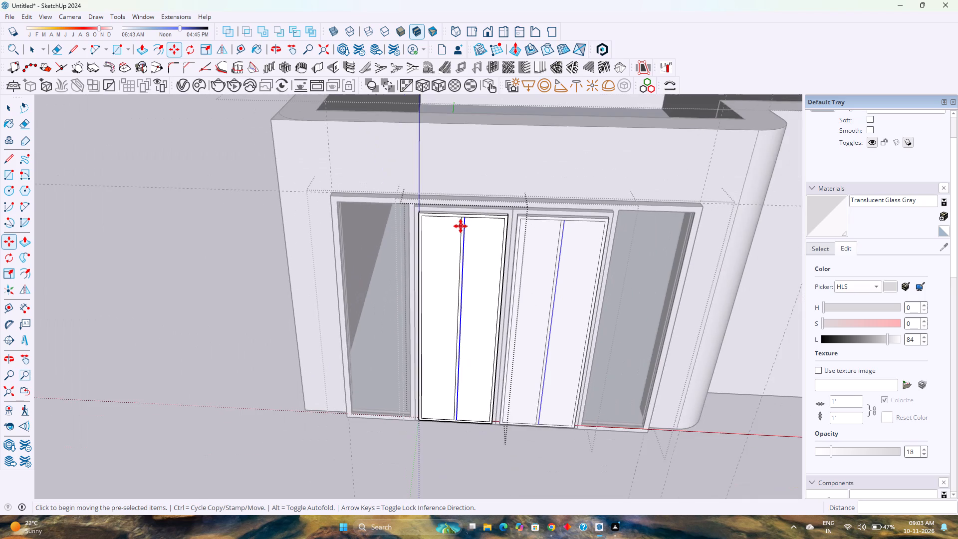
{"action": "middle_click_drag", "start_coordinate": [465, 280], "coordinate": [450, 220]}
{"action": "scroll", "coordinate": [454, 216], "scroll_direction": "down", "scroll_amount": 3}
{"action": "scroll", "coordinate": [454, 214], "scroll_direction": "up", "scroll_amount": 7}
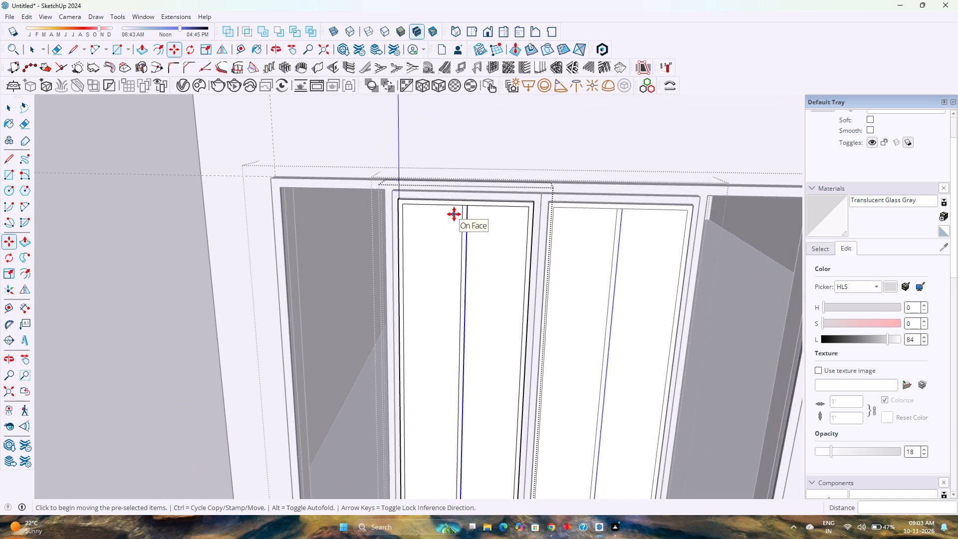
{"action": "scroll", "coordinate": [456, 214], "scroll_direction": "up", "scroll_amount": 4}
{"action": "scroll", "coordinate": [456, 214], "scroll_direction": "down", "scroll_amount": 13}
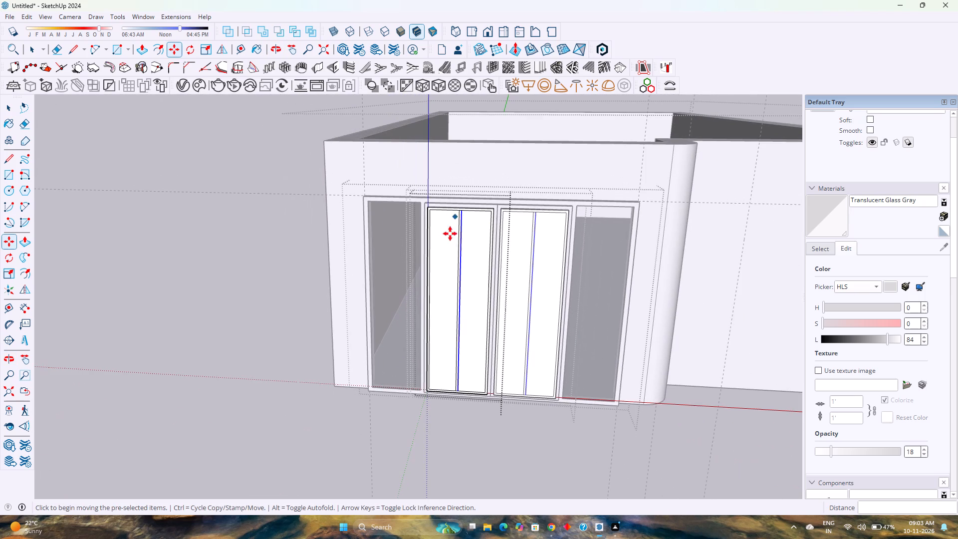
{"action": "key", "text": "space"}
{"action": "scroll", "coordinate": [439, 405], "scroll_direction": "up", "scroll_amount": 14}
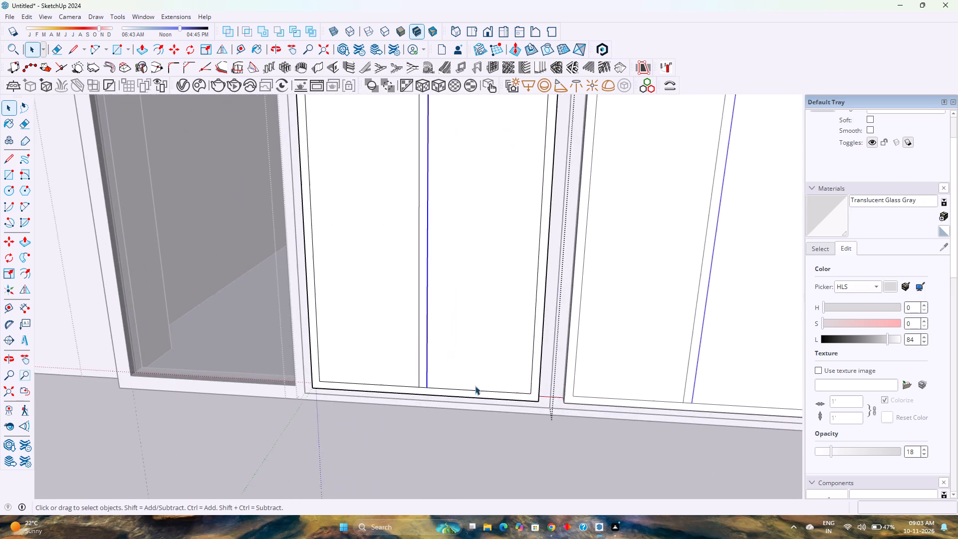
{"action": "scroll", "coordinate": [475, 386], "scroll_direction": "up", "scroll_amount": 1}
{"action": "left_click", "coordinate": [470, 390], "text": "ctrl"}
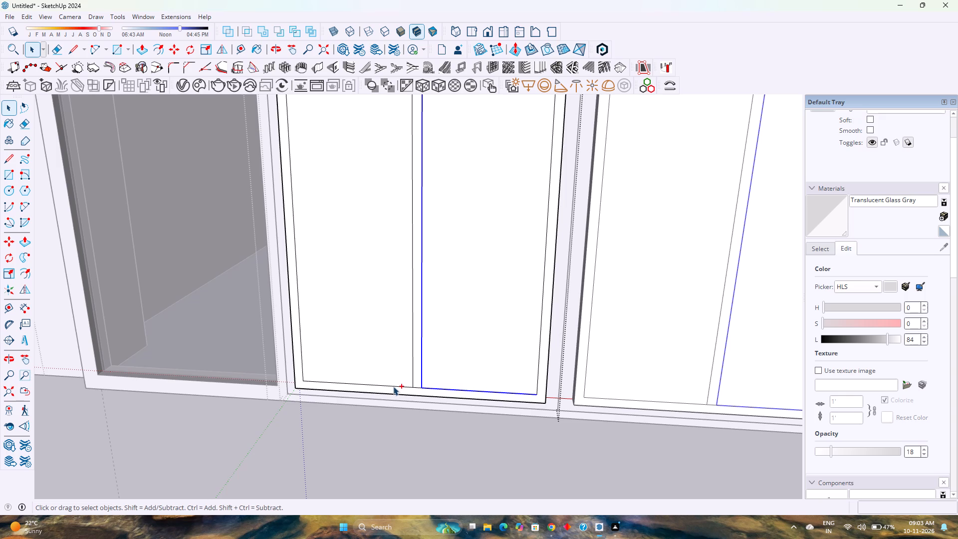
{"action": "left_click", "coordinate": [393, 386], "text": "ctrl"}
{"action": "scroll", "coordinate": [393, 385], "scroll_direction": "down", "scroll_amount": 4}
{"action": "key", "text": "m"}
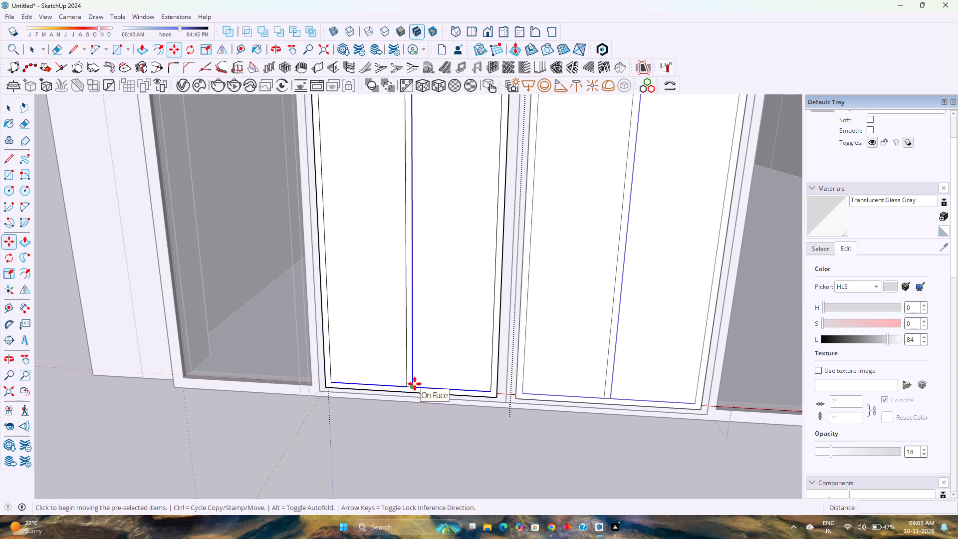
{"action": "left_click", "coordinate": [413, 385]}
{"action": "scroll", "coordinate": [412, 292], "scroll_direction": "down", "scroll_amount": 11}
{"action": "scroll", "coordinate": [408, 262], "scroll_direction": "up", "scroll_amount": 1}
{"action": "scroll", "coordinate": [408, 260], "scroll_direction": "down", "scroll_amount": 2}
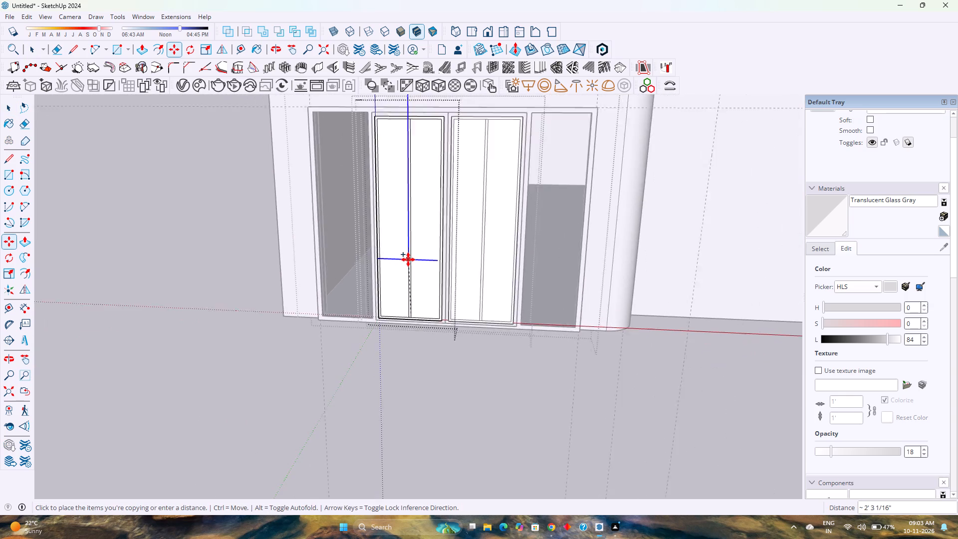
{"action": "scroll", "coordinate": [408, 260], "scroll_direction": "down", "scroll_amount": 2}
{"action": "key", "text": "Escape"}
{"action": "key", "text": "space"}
Erase the short edge segments closing the bottom and top ends of the left panel's central strip.
{"action": "scroll", "coordinate": [411, 312], "scroll_direction": "up", "scroll_amount": 2}
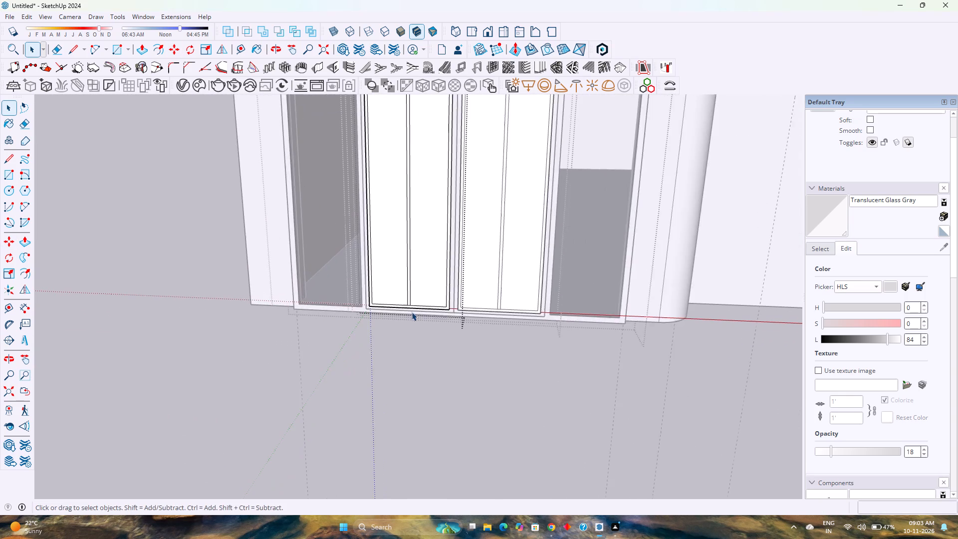
{"action": "scroll", "coordinate": [412, 312], "scroll_direction": "up", "scroll_amount": 19}
{"action": "scroll", "coordinate": [406, 297], "scroll_direction": "down", "scroll_amount": 1}
{"action": "scroll", "coordinate": [406, 297], "scroll_direction": "up", "scroll_amount": 3}
{"action": "key", "text": "e"}
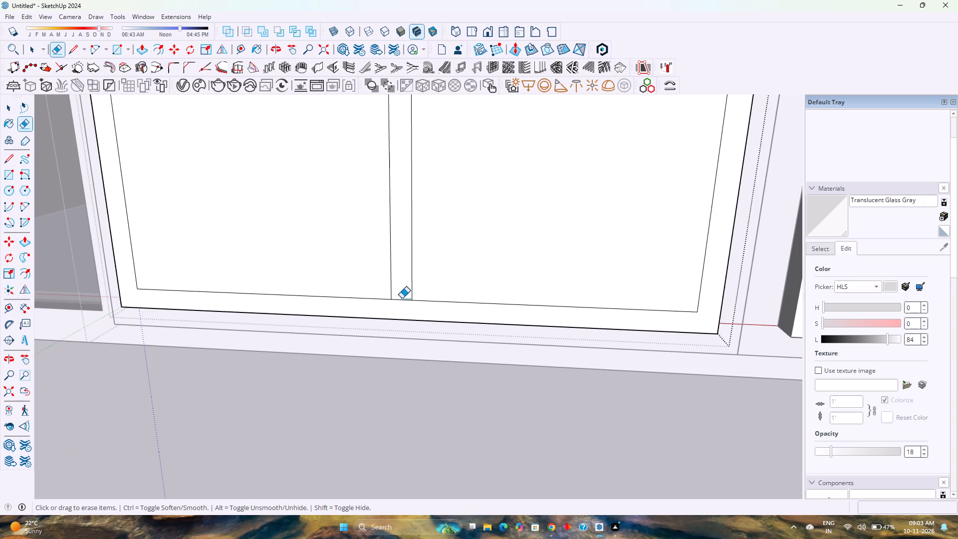
{"action": "left_click_drag", "start_coordinate": [402, 299], "coordinate": [403, 306]}
{"action": "scroll", "coordinate": [403, 305], "scroll_direction": "down", "scroll_amount": 20}
{"action": "scroll", "coordinate": [403, 305], "scroll_direction": "down", "scroll_amount": 2}
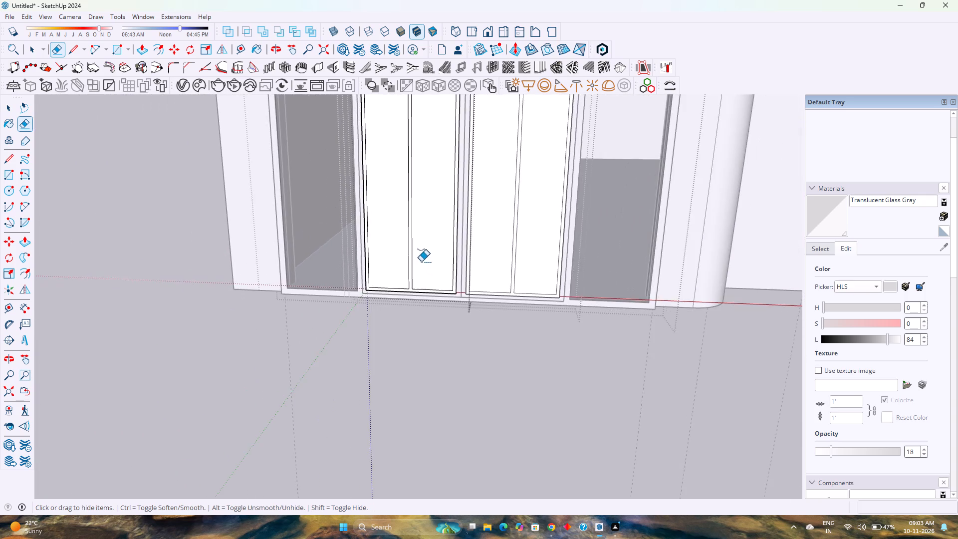
{"action": "middle_click_drag", "start_coordinate": [424, 263], "coordinate": [460, 386], "text": "shift"}
{"action": "middle_click", "coordinate": [460, 386], "text": "shift"}
{"action": "scroll", "coordinate": [437, 277], "scroll_direction": "down", "scroll_amount": 8}
{"action": "scroll", "coordinate": [447, 186], "scroll_direction": "up", "scroll_amount": 4}
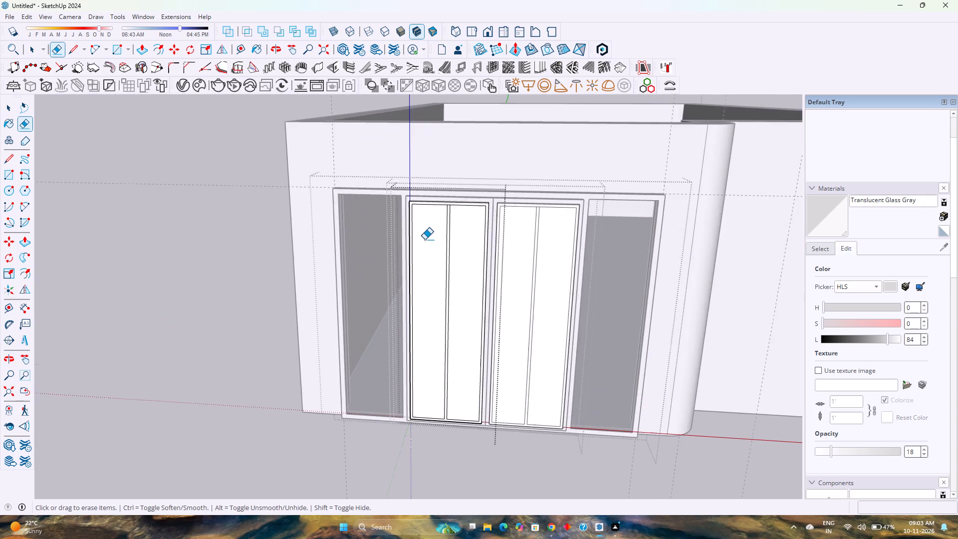
{"action": "scroll", "coordinate": [425, 240], "scroll_direction": "up", "scroll_amount": 18}
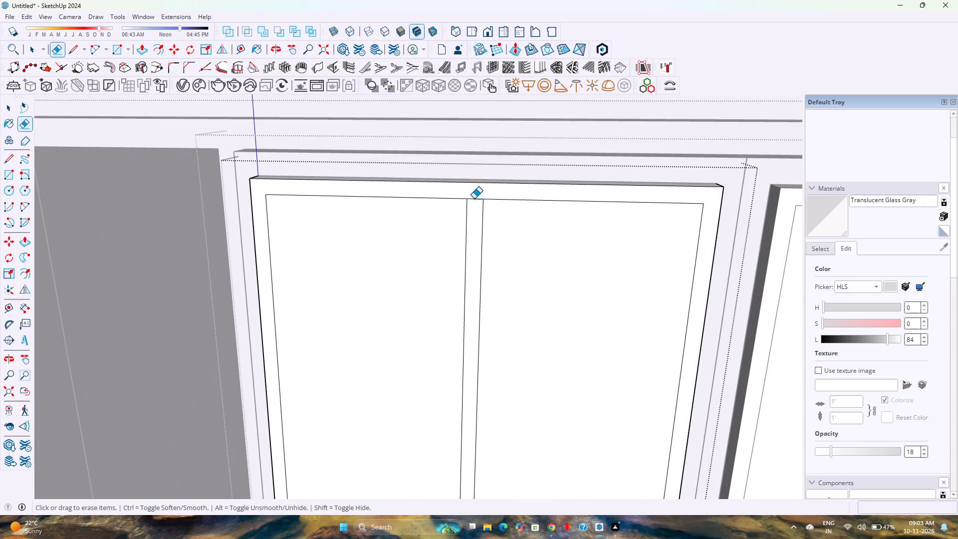
{"action": "left_click", "coordinate": [475, 200]}
{"action": "scroll", "coordinate": [444, 233], "scroll_direction": "down", "scroll_amount": 16}
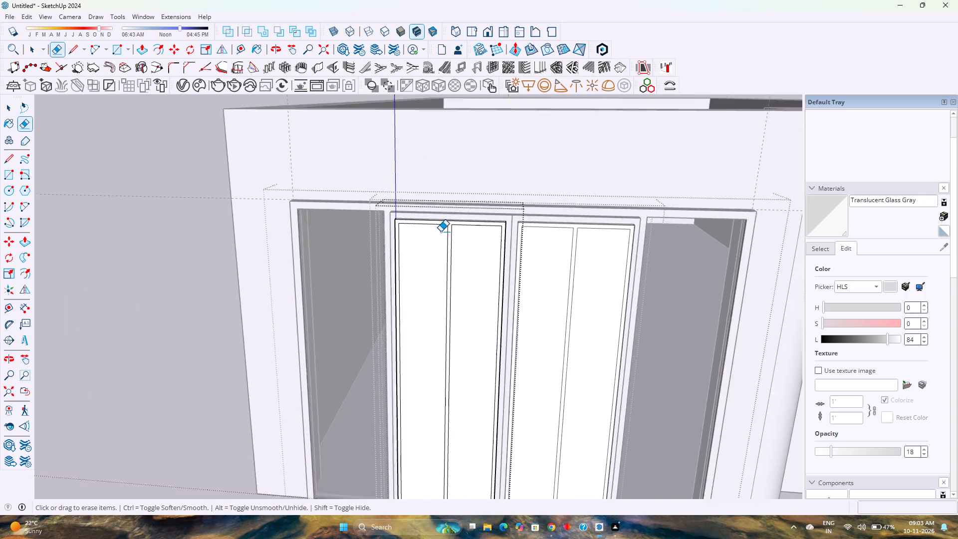
{"action": "scroll", "coordinate": [441, 232], "scroll_direction": "down", "scroll_amount": 3}
{"action": "key", "text": "space"}
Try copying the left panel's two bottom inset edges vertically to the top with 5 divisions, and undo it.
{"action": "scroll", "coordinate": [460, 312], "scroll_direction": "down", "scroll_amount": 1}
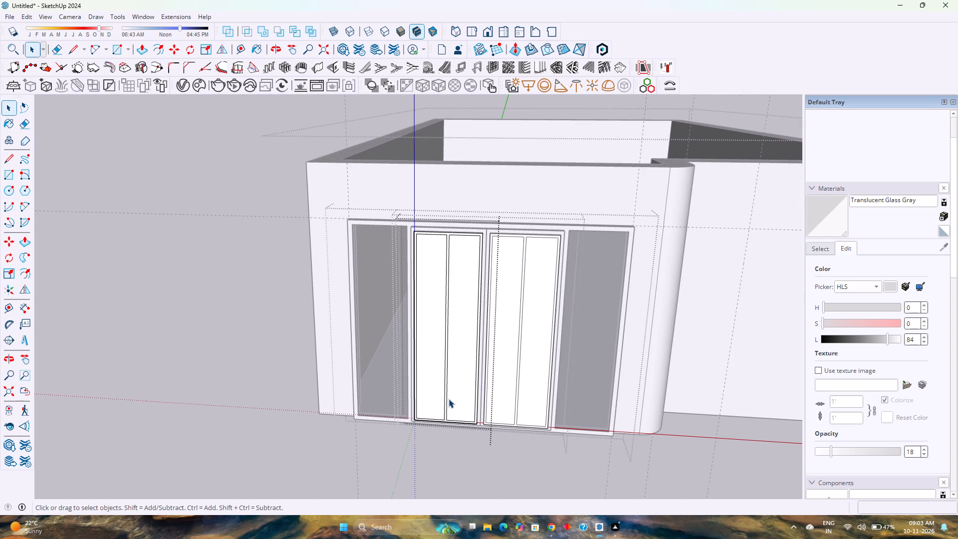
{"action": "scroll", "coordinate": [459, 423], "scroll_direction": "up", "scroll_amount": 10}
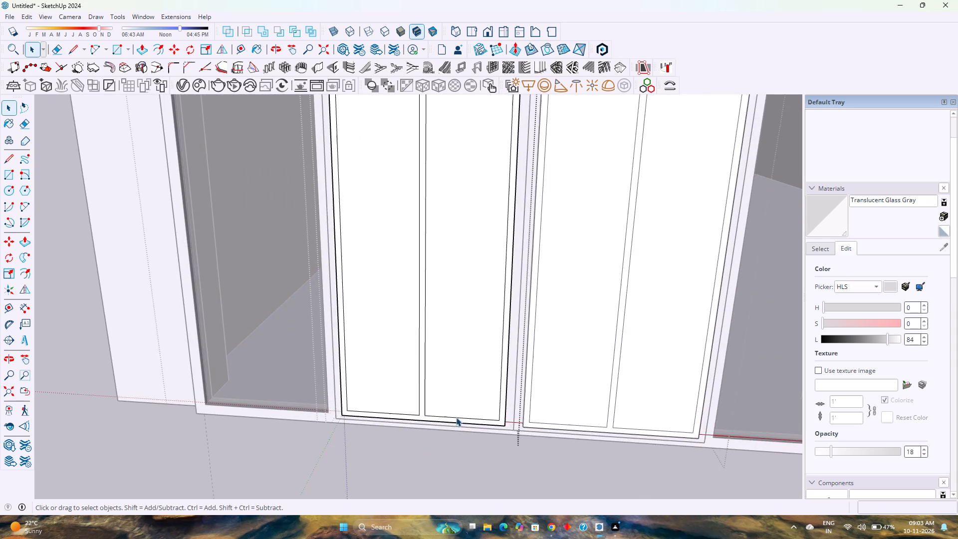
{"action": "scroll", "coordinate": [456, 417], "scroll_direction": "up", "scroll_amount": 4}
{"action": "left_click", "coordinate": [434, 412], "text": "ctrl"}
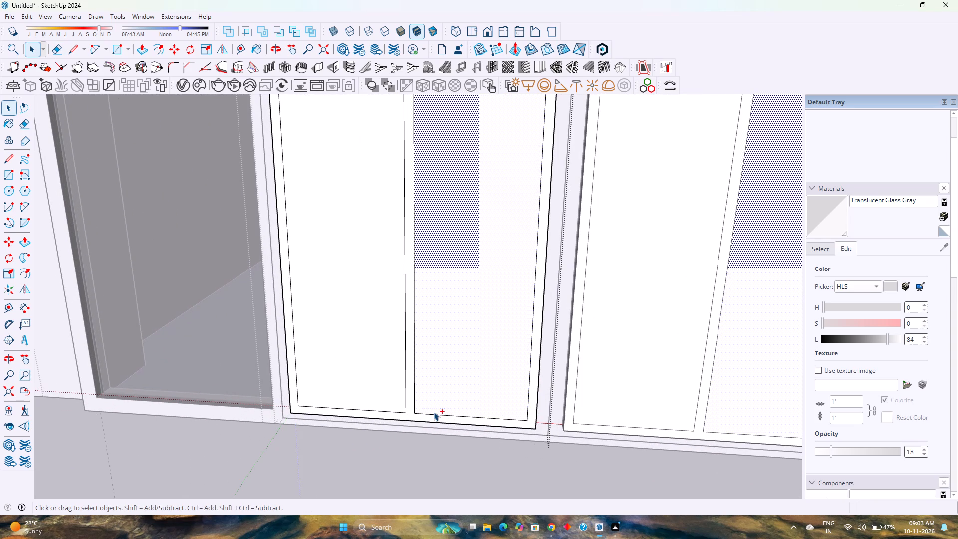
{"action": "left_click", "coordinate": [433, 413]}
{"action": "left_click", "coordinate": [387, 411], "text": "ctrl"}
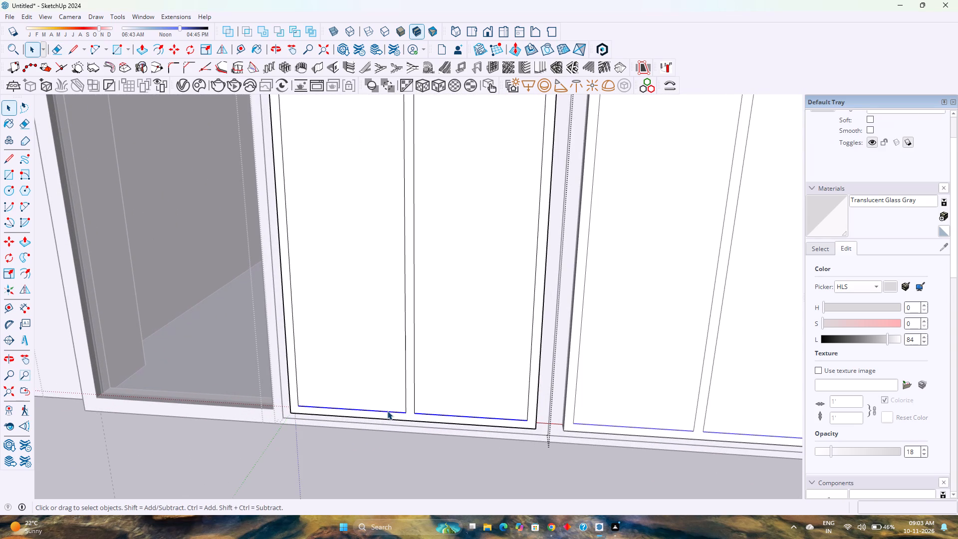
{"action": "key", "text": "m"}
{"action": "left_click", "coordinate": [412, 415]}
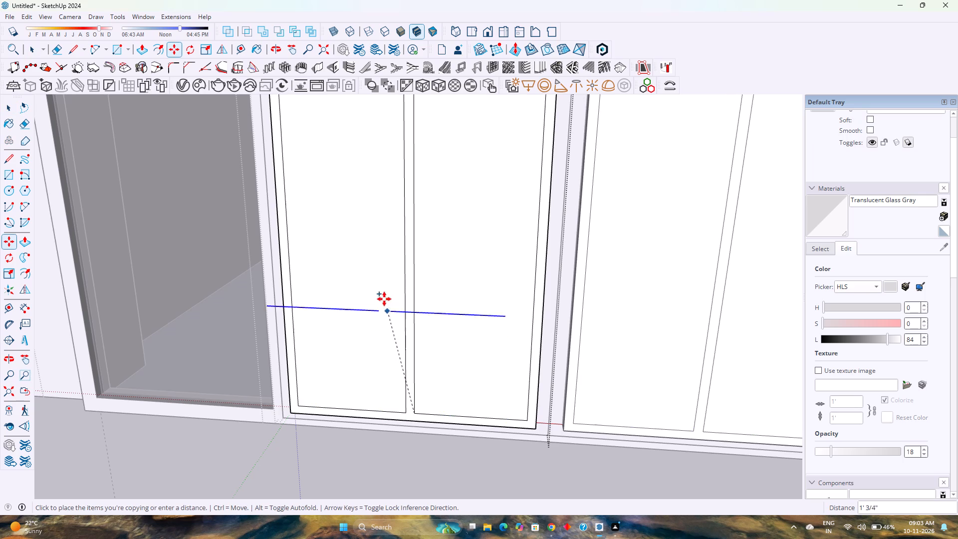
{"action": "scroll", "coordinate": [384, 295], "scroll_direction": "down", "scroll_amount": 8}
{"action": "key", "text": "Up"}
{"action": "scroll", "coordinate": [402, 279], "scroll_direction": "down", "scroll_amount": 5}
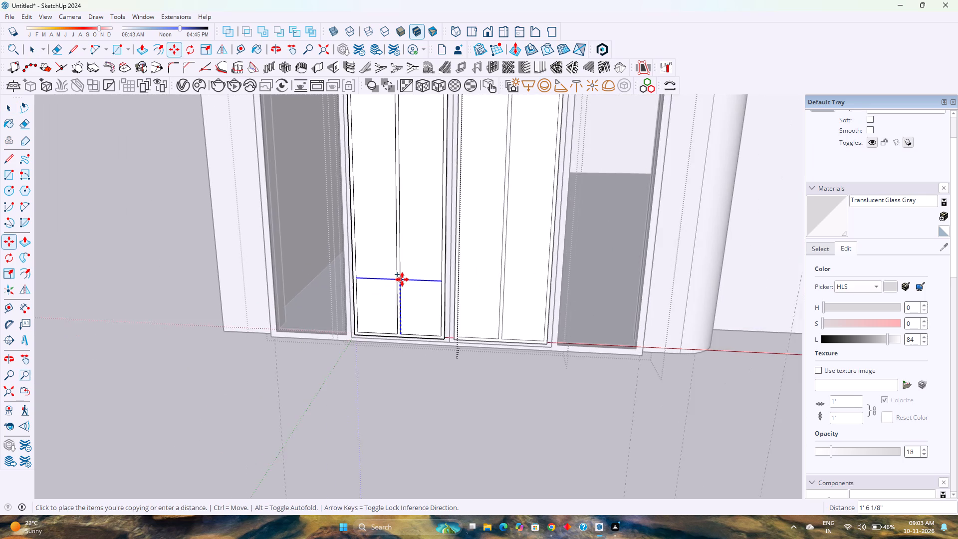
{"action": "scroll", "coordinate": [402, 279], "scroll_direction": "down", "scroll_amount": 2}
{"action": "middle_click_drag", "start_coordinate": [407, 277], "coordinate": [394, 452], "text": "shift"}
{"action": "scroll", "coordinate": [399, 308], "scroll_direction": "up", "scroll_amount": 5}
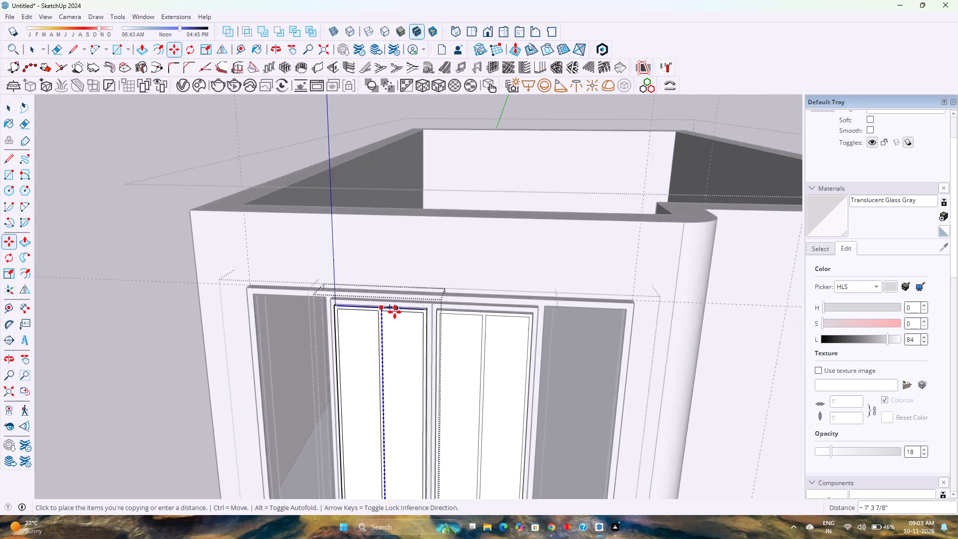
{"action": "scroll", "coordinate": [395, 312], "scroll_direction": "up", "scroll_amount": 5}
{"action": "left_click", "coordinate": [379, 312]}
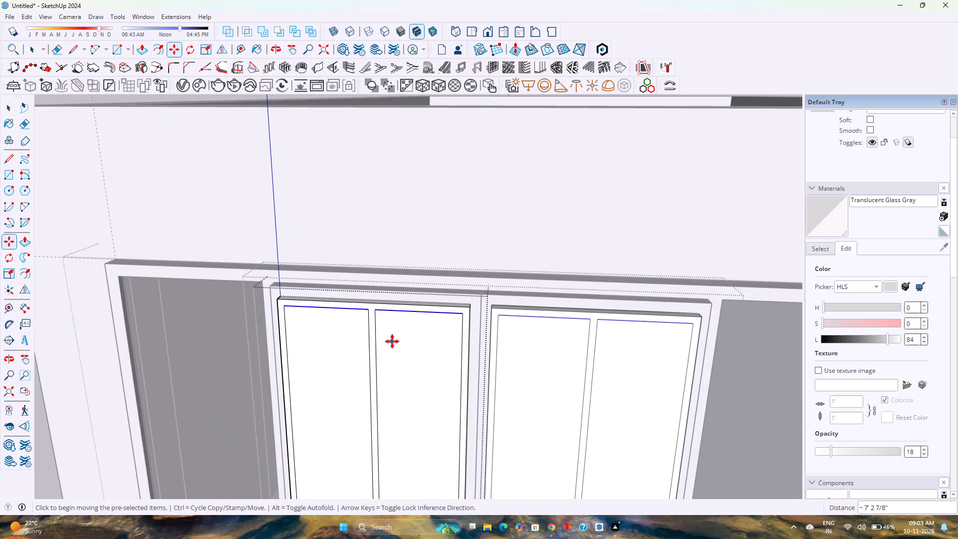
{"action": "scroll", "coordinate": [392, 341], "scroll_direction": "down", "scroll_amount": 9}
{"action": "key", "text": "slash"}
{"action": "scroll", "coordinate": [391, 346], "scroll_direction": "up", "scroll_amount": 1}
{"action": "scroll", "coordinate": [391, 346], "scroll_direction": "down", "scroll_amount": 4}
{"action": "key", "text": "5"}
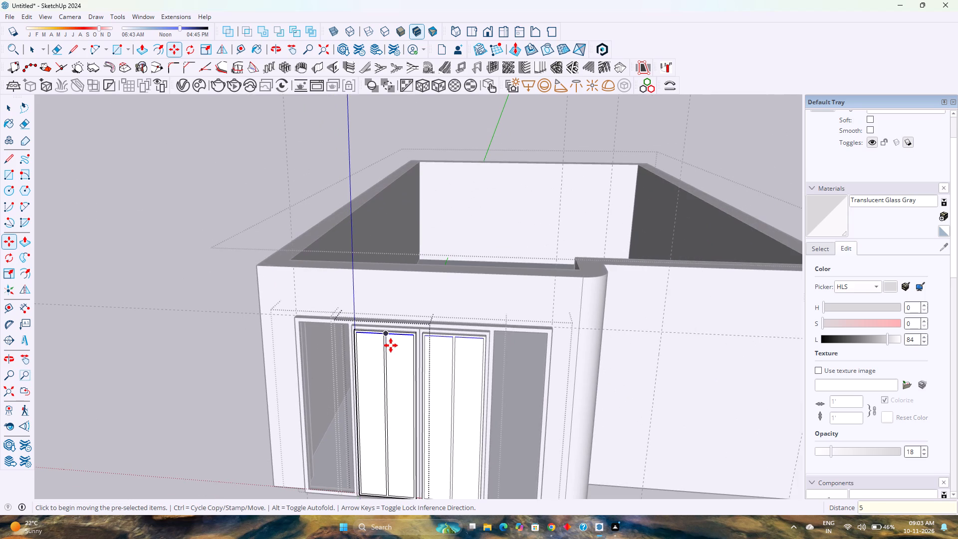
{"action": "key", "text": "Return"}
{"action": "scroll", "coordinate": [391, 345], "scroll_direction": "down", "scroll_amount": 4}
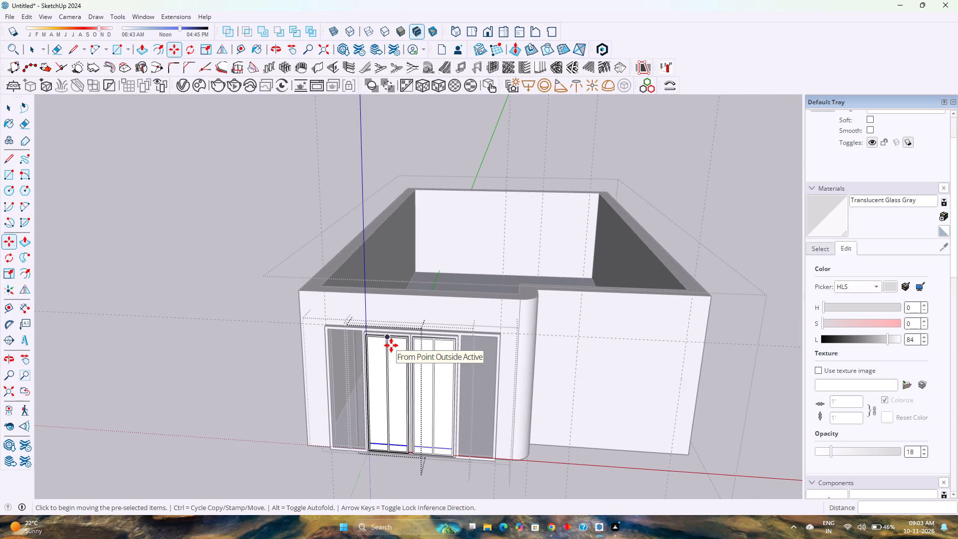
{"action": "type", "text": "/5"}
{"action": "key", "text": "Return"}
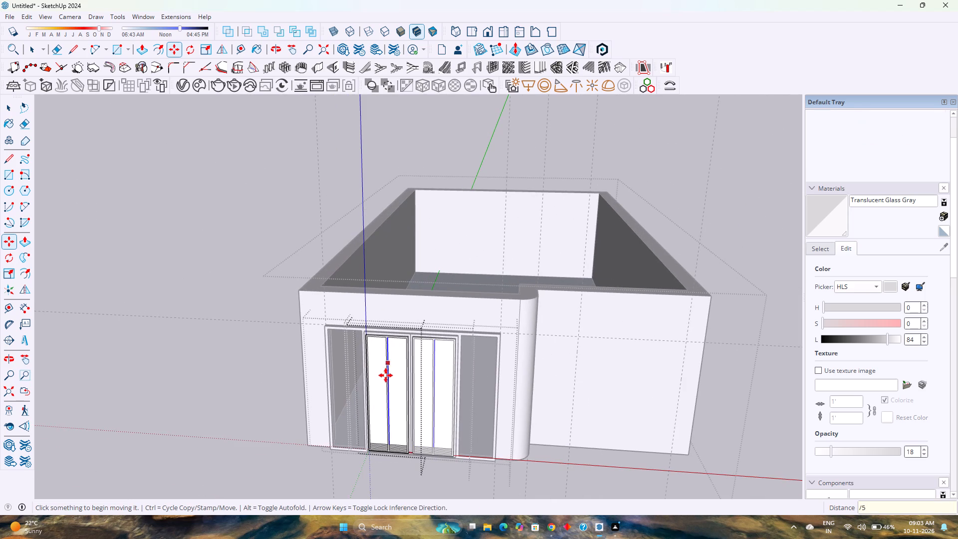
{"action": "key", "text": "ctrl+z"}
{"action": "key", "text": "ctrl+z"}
Copy the left panel's two bottom inset edges up to the inset's top edge, trying 6 divisions before settling on 5 equal divisions.
{"action": "scroll", "coordinate": [402, 472], "scroll_direction": "up", "scroll_amount": 3}
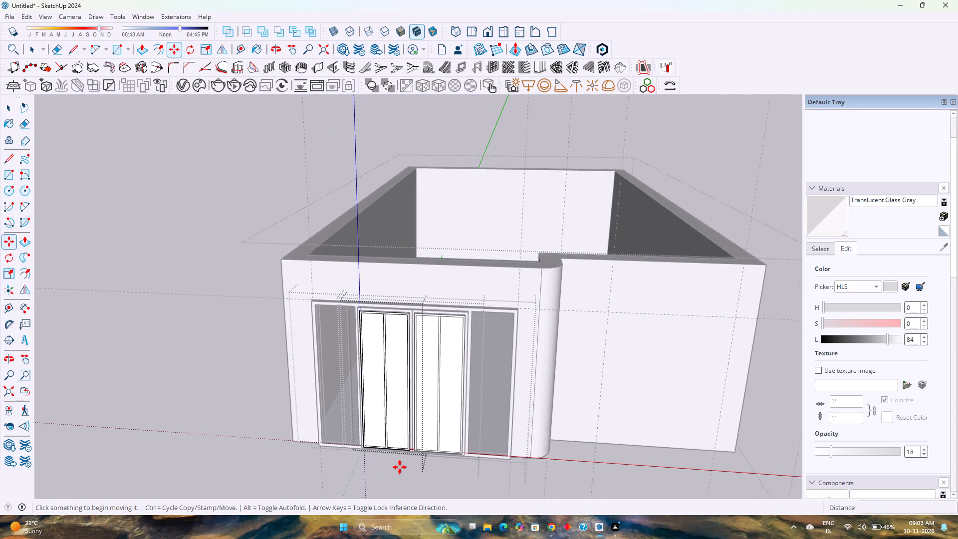
{"action": "scroll", "coordinate": [394, 461], "scroll_direction": "up", "scroll_amount": 8}
{"action": "key", "text": "space"}
{"action": "scroll", "coordinate": [390, 437], "scroll_direction": "up", "scroll_amount": 9}
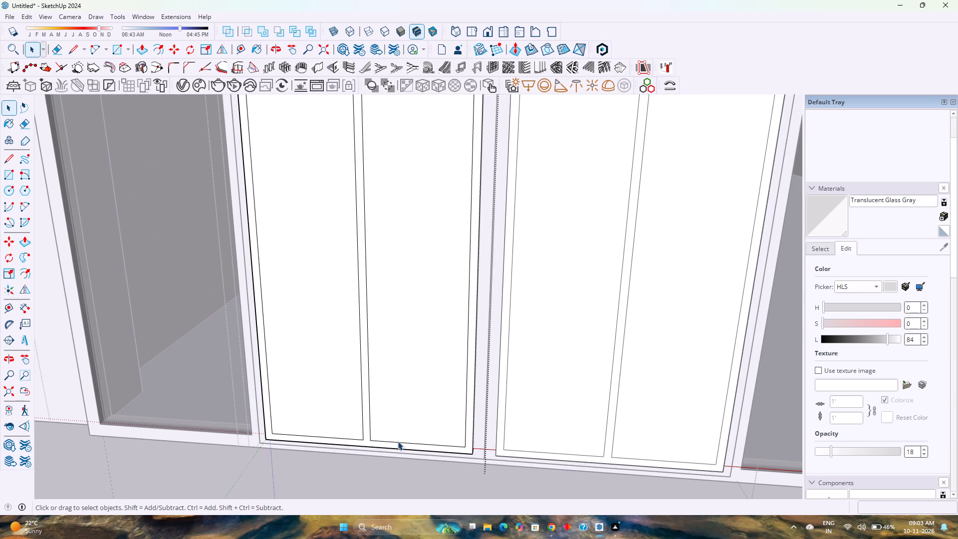
{"action": "left_click", "coordinate": [398, 441]}
{"action": "left_click", "coordinate": [348, 438], "text": "ctrl"}
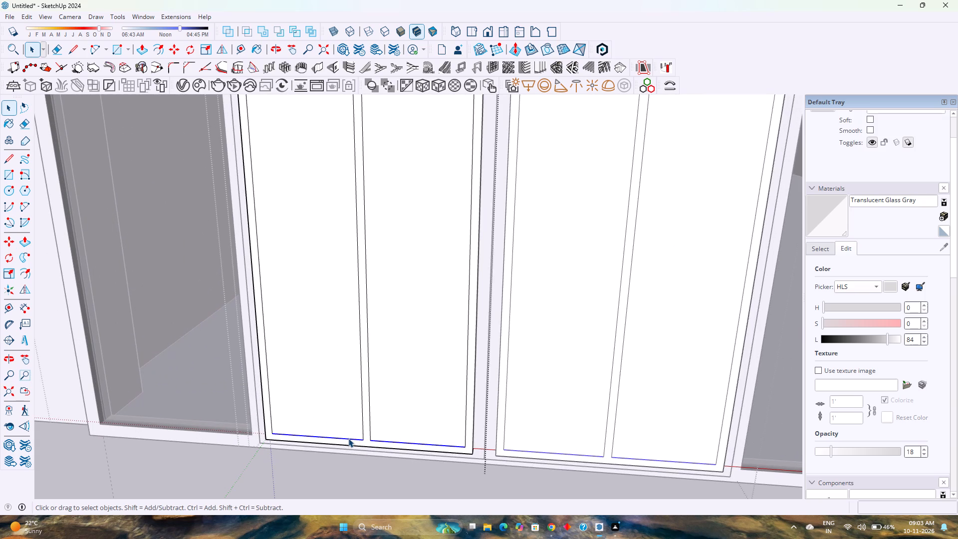
{"action": "key", "text": "m"}
{"action": "left_click", "coordinate": [372, 438]}
{"action": "scroll", "coordinate": [377, 380], "scroll_direction": "down", "scroll_amount": 4}
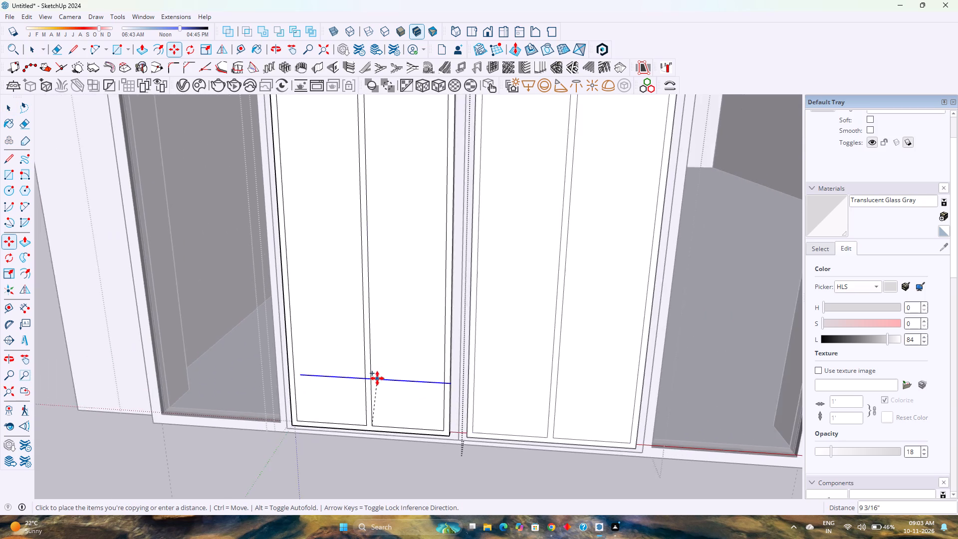
{"action": "scroll", "coordinate": [377, 378], "scroll_direction": "down", "scroll_amount": 5}
{"action": "key", "text": "Up"}
{"action": "scroll", "coordinate": [374, 368], "scroll_direction": "down", "scroll_amount": 8}
{"action": "scroll", "coordinate": [374, 366], "scroll_direction": "up", "scroll_amount": 1}
{"action": "scroll", "coordinate": [374, 366], "scroll_direction": "down", "scroll_amount": 7}
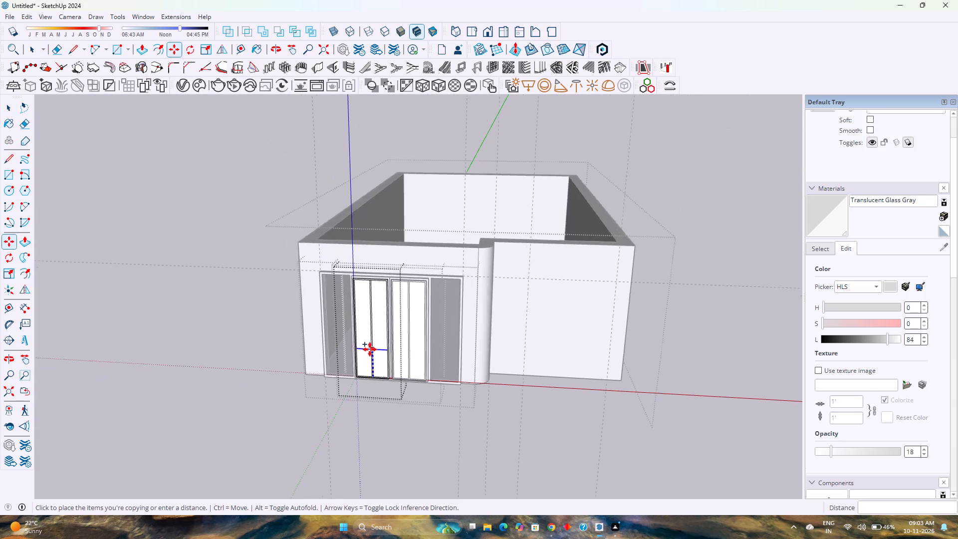
{"action": "middle_click_drag", "start_coordinate": [370, 357], "coordinate": [354, 444], "text": "shift"}
{"action": "scroll", "coordinate": [362, 393], "scroll_direction": "up", "scroll_amount": 11}
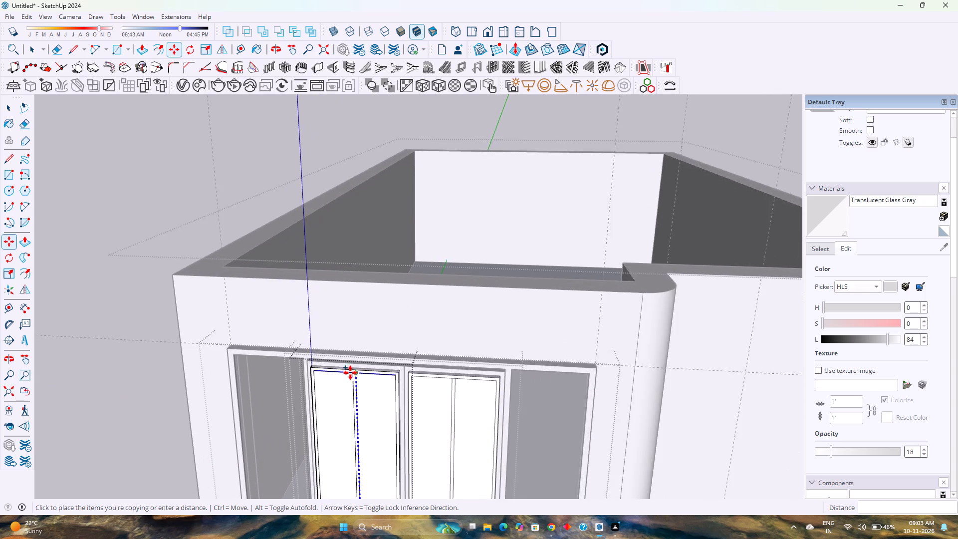
{"action": "scroll", "coordinate": [350, 373], "scroll_direction": "up", "scroll_amount": 10}
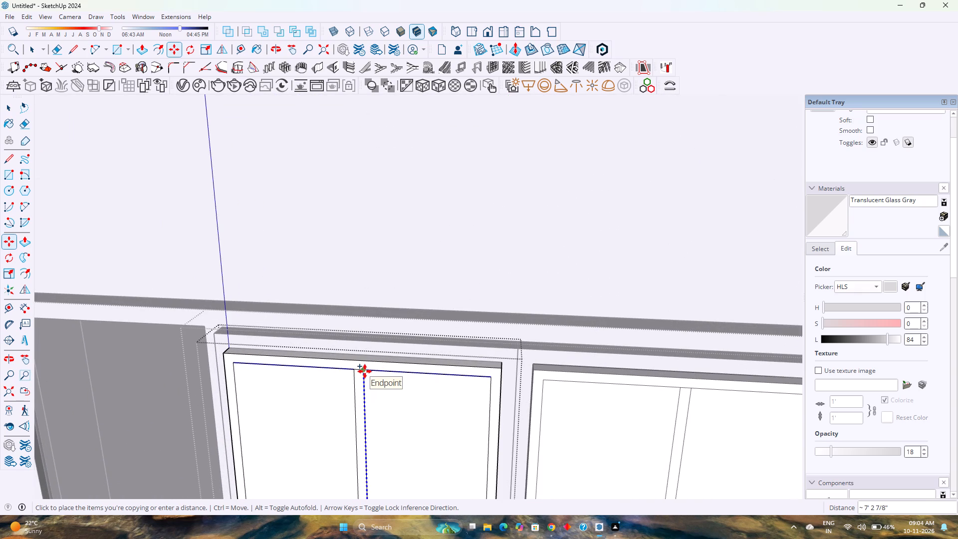
{"action": "left_click", "coordinate": [365, 371]}
{"action": "scroll", "coordinate": [387, 372], "scroll_direction": "down", "scroll_amount": 9}
{"action": "type", "text": "/5"}
{"action": "key", "text": "Return"}
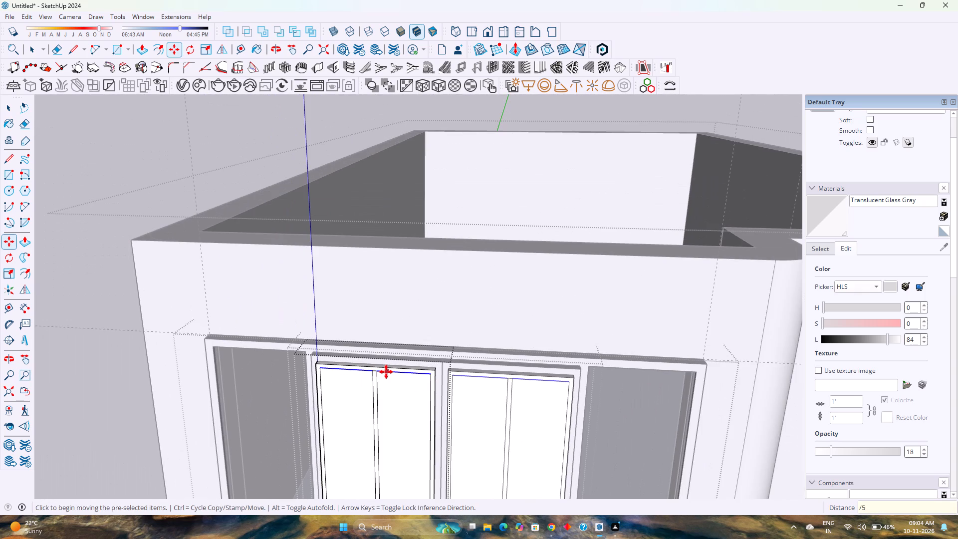
{"action": "scroll", "coordinate": [386, 372], "scroll_direction": "down", "scroll_amount": 10}
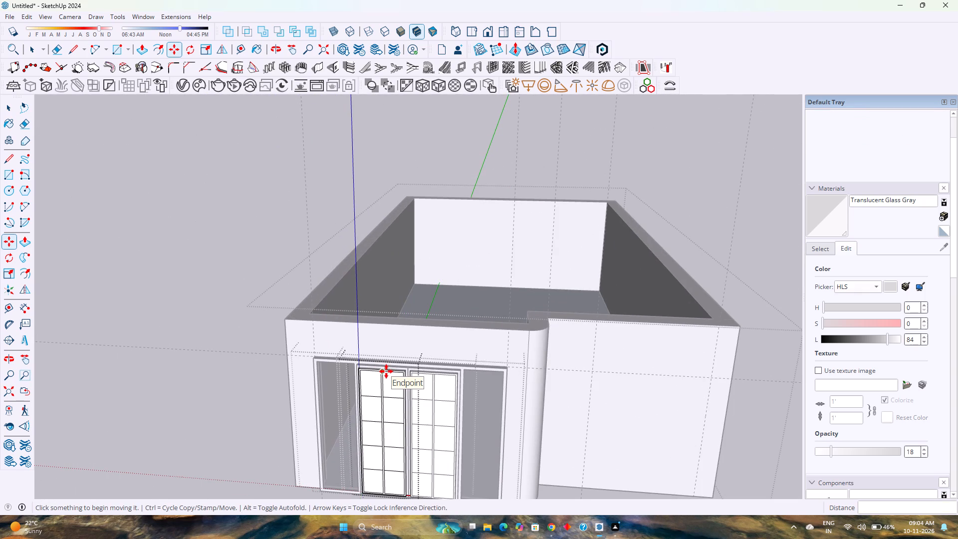
{"action": "type", "text": "/6"}
{"action": "key", "text": "Return"}
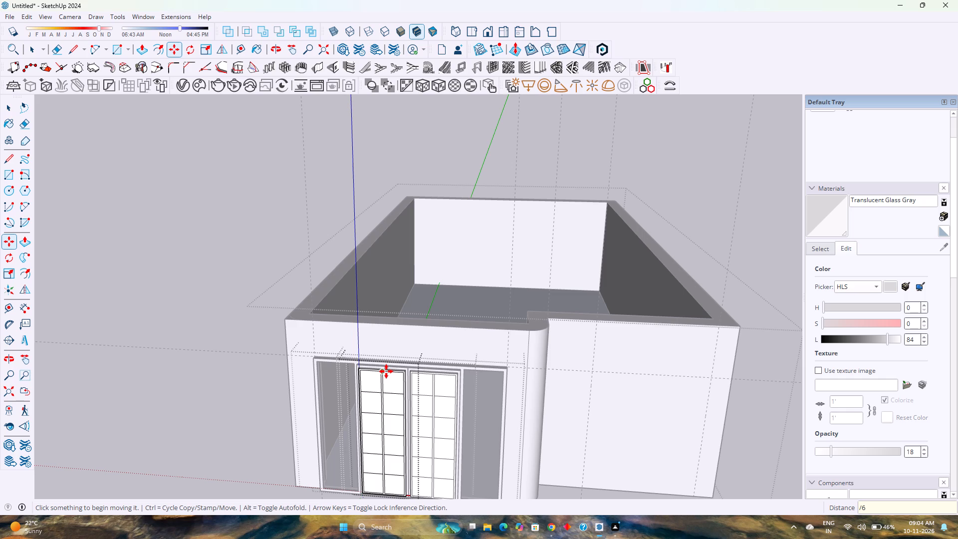
{"action": "type", "text": "/5"}
{"action": "key", "text": "Return"}
Examine the pane grid across both door leaves from closer and lower viewpoints.
{"action": "scroll", "coordinate": [386, 371], "scroll_direction": "down", "scroll_amount": 4}
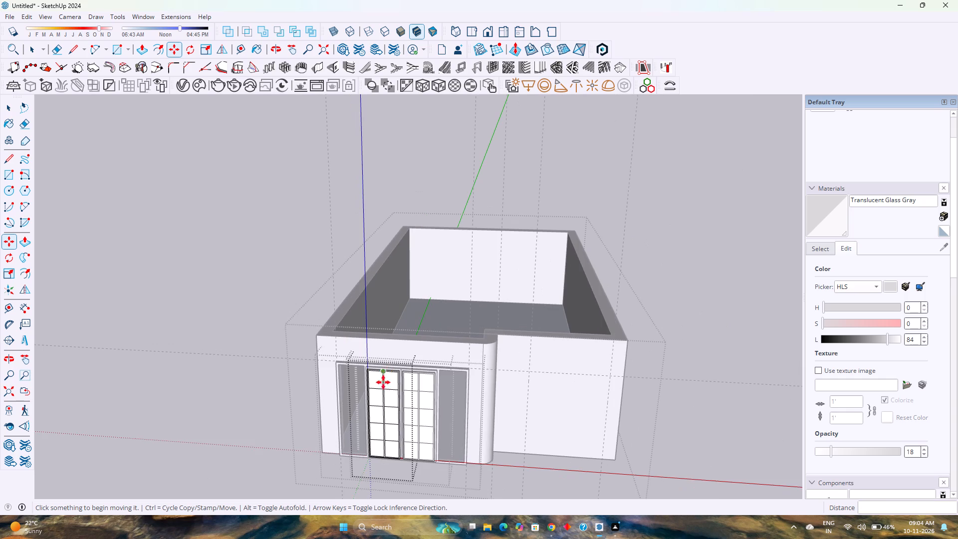
{"action": "scroll", "coordinate": [390, 402], "scroll_direction": "up", "scroll_amount": 12}
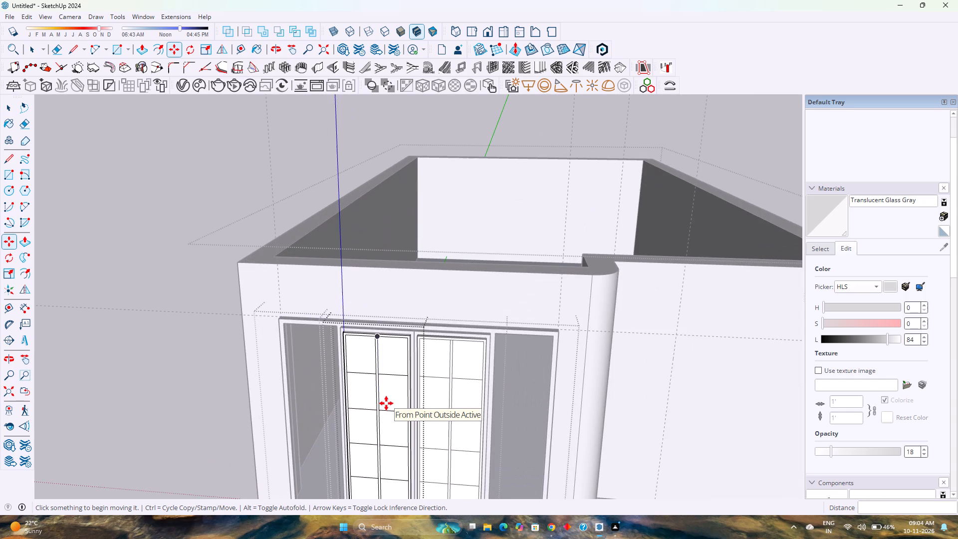
{"action": "scroll", "coordinate": [384, 402], "scroll_direction": "up", "scroll_amount": 4}
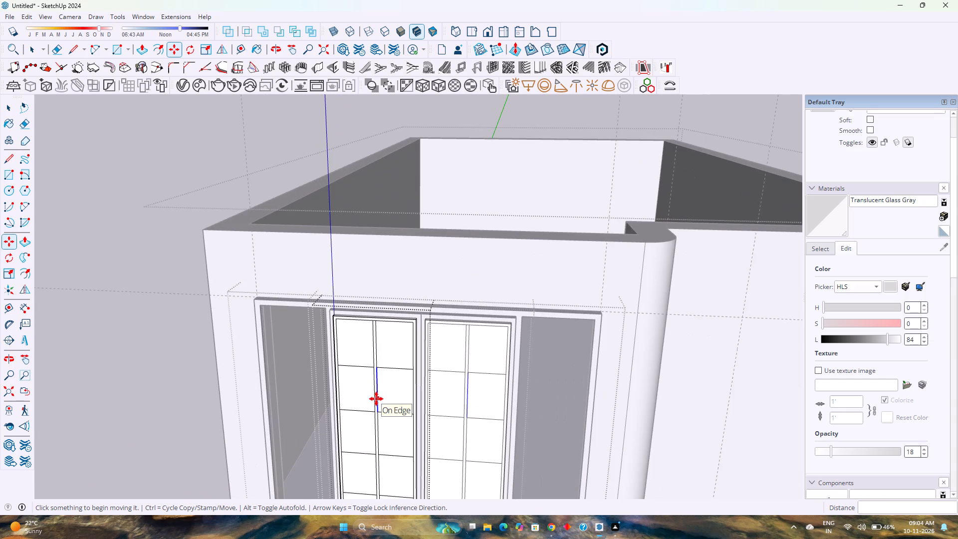
{"action": "scroll", "coordinate": [376, 399], "scroll_direction": "up", "scroll_amount": 8}
{"action": "key", "text": "space"}
{"action": "scroll", "coordinate": [390, 381], "scroll_direction": "down", "scroll_amount": 2}
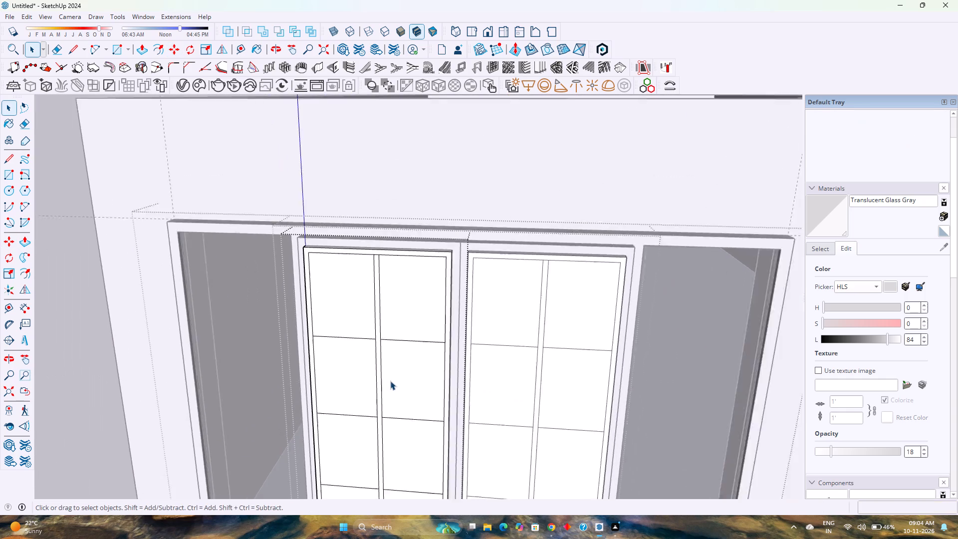
{"action": "scroll", "coordinate": [390, 381], "scroll_direction": "down", "scroll_amount": 10}
{"action": "middle_click_drag", "start_coordinate": [394, 381], "coordinate": [402, 325], "text": "shift"}
{"action": "scroll", "coordinate": [399, 412], "scroll_direction": "up", "scroll_amount": 4}
{"action": "middle_click_drag", "start_coordinate": [399, 412], "coordinate": [405, 414]}
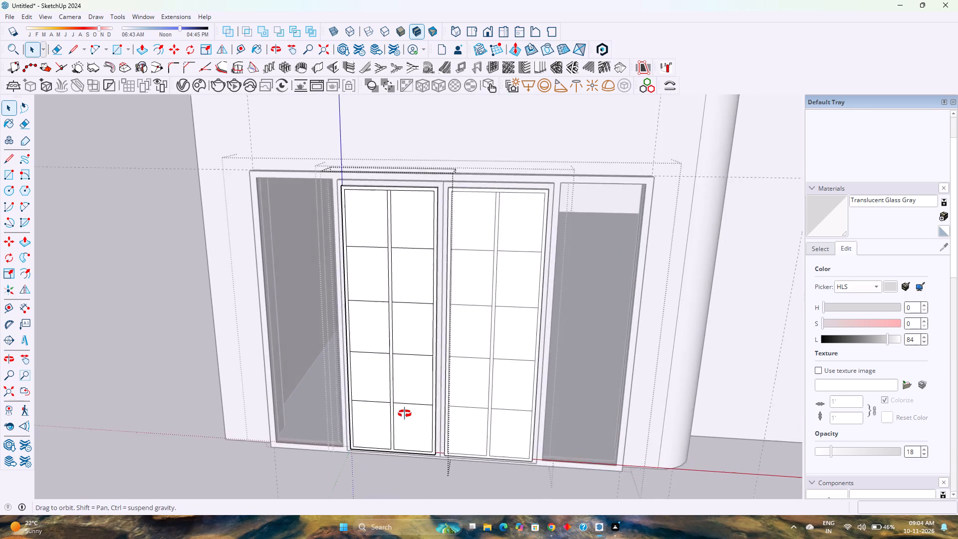
Select only the horizontal pane divider edges in the left door leaf and move them vertically up by 0.5".
{"action": "middle_click_drag", "start_coordinate": [405, 414], "coordinate": [422, 421]}
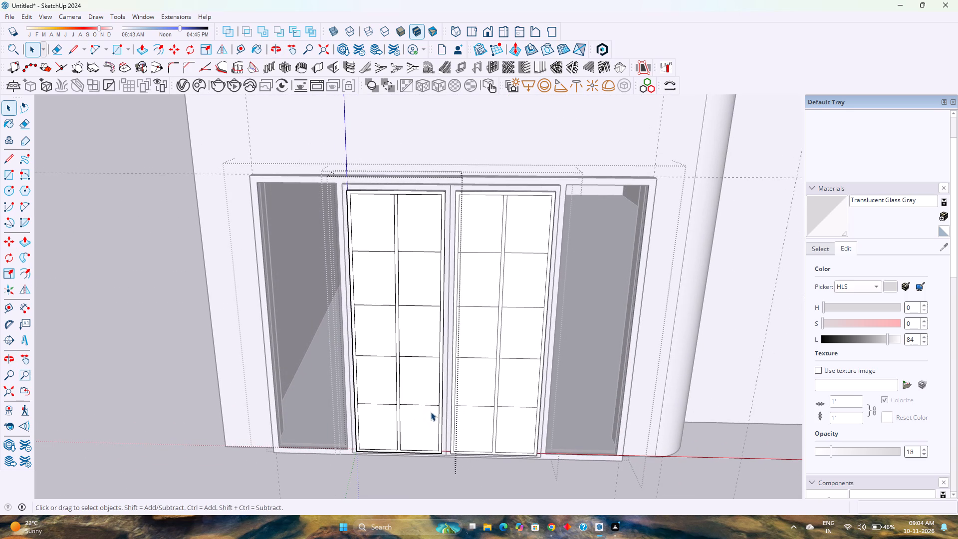
{"action": "left_click_drag", "start_coordinate": [430, 412], "coordinate": [414, 239]}
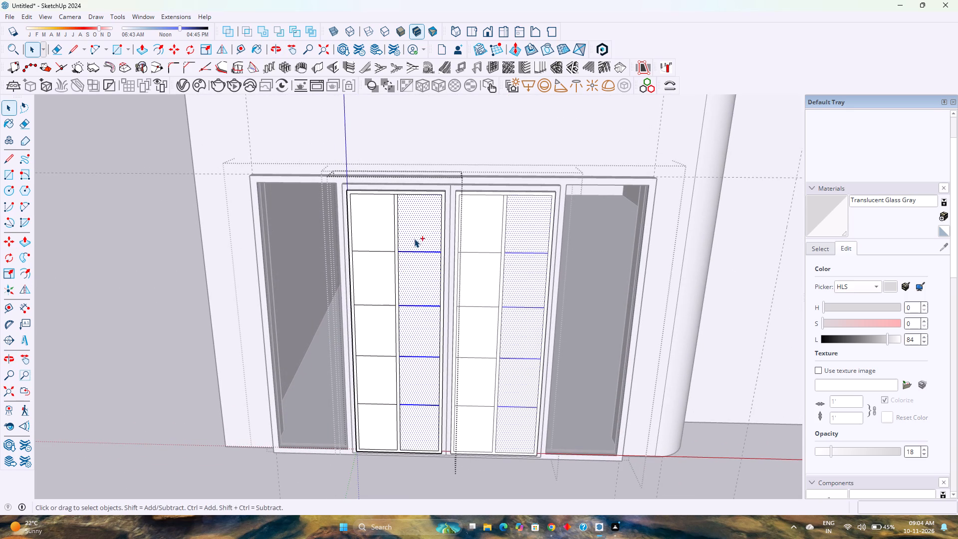
{"action": "left_click_drag", "start_coordinate": [376, 420], "coordinate": [370, 242], "text": "ctrl"}
{"action": "right_click", "coordinate": [370, 240]}
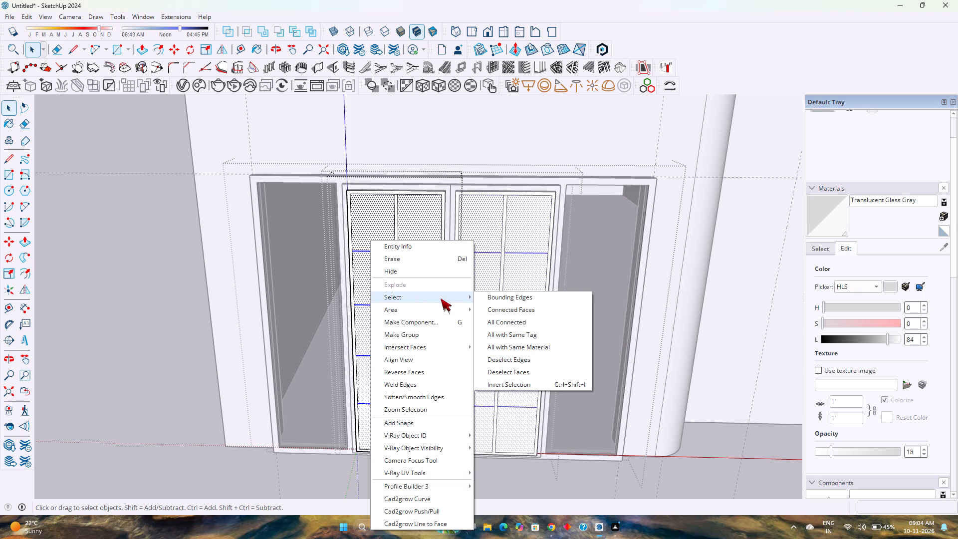
{"action": "left_click", "coordinate": [534, 367]}
{"action": "key", "text": "m"}
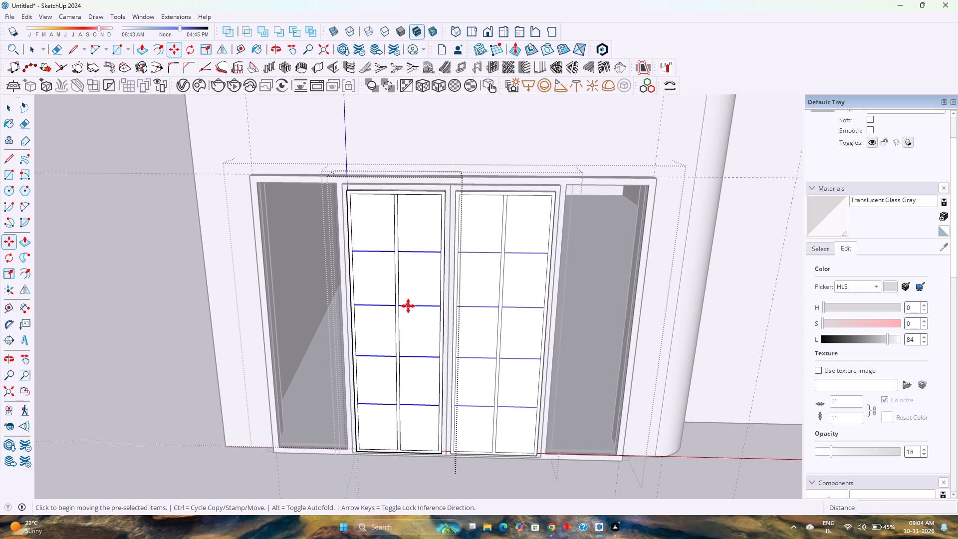
{"action": "scroll", "coordinate": [400, 255], "scroll_direction": "up", "scroll_amount": 11}
{"action": "left_click", "coordinate": [398, 248]}
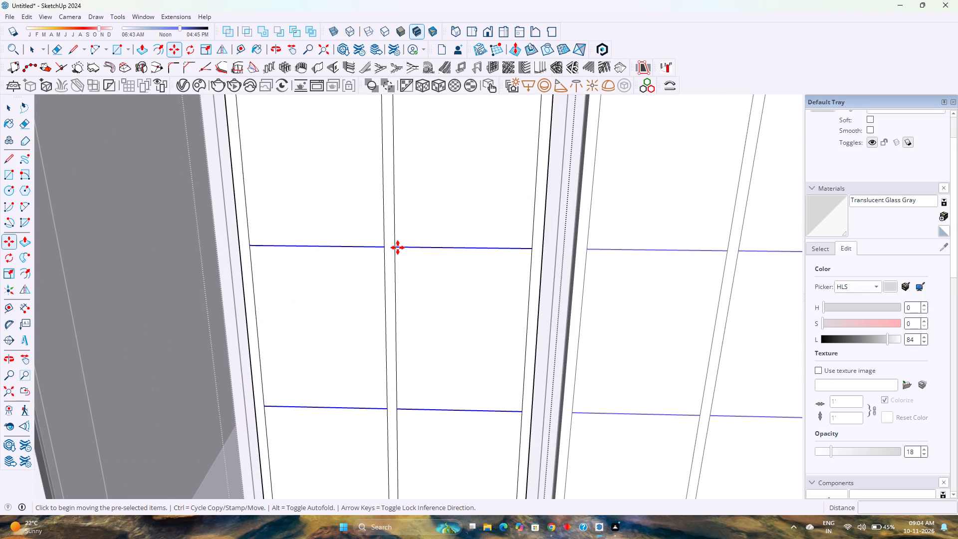
{"action": "key", "text": "Up"}
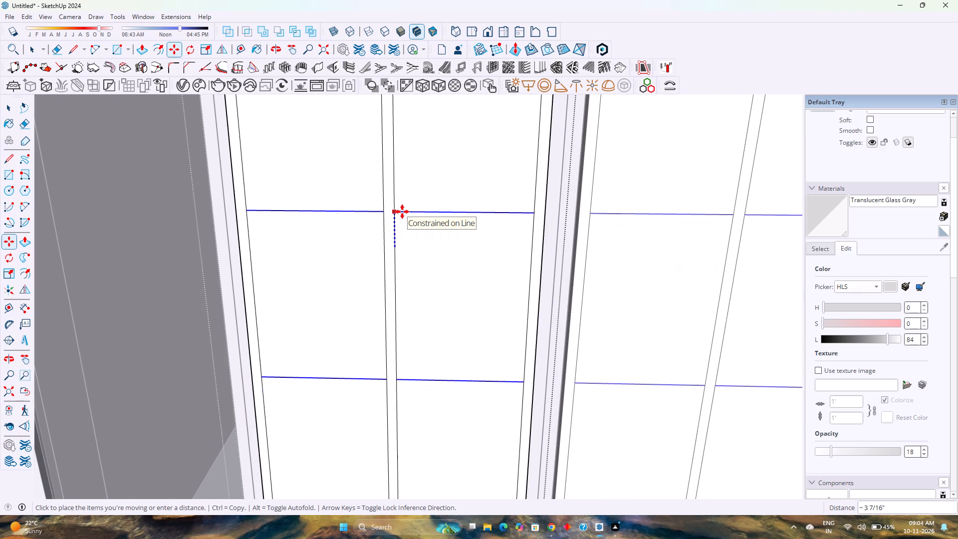
{"action": "key", "text": "0"}
{"action": "key", "text": "period"}
{"action": "key", "text": "5"}
{"action": "key", "text": "Return"}
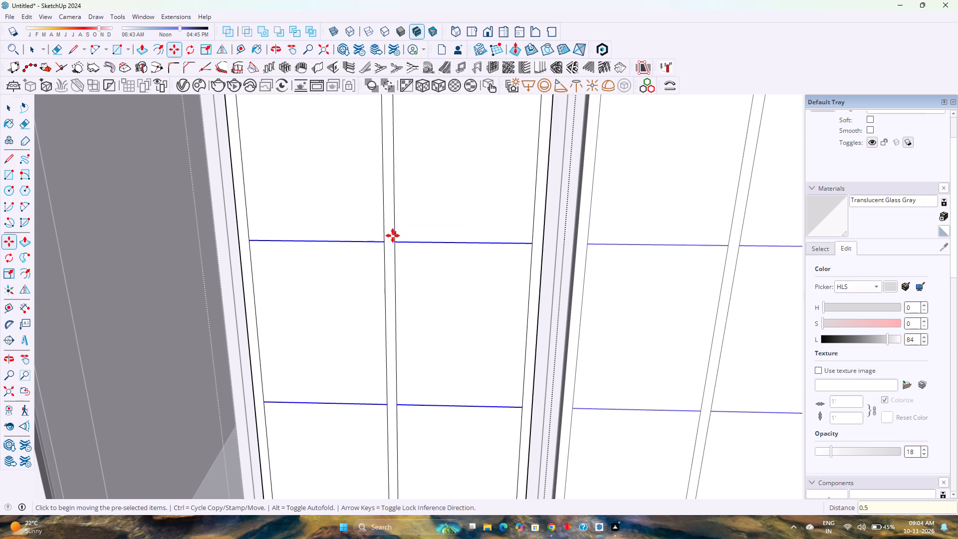
Copy the selected horizontal divider edges 1" straight down to form crossbars across the door panes.
{"action": "left_click", "coordinate": [395, 242]}
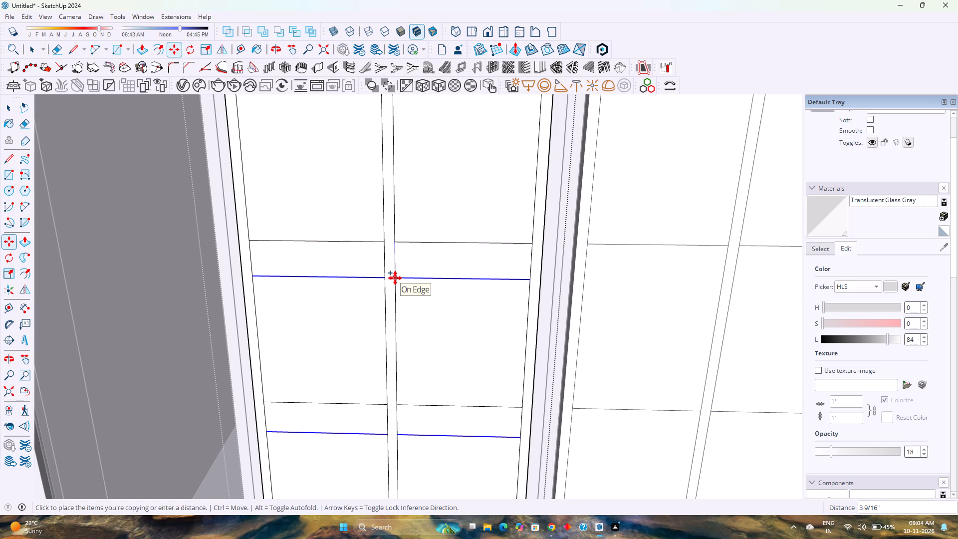
{"action": "key", "text": "Up"}
{"action": "key", "text": "1"}
{"action": "key", "text": "Return"}
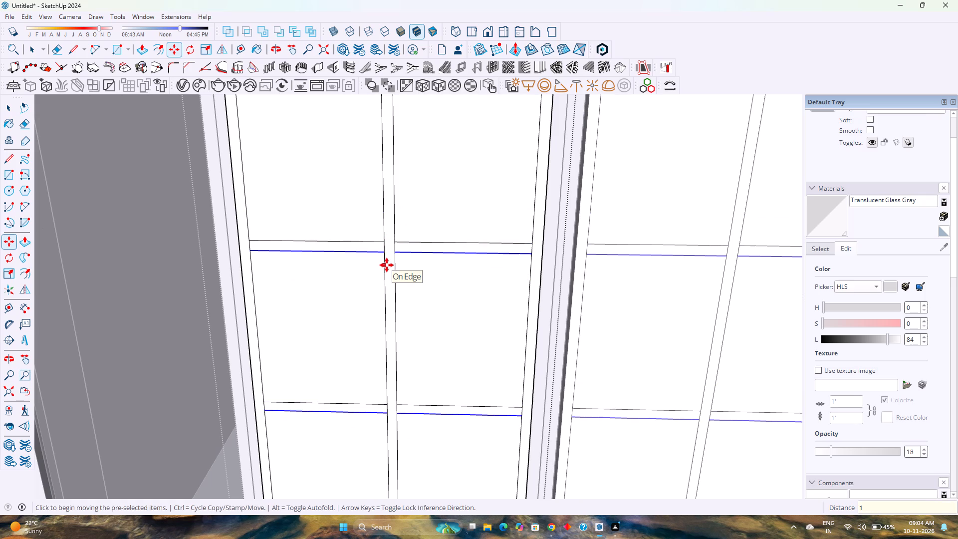
Erase the short edges crossing the left leaf's uppermost crossbar at its centre and both ends, and the one closing the central strip's top.
{"action": "key", "text": "e"}
{"action": "scroll", "coordinate": [393, 247], "scroll_direction": "up", "scroll_amount": 3}
{"action": "left_click_drag", "start_coordinate": [397, 248], "coordinate": [398, 248]}
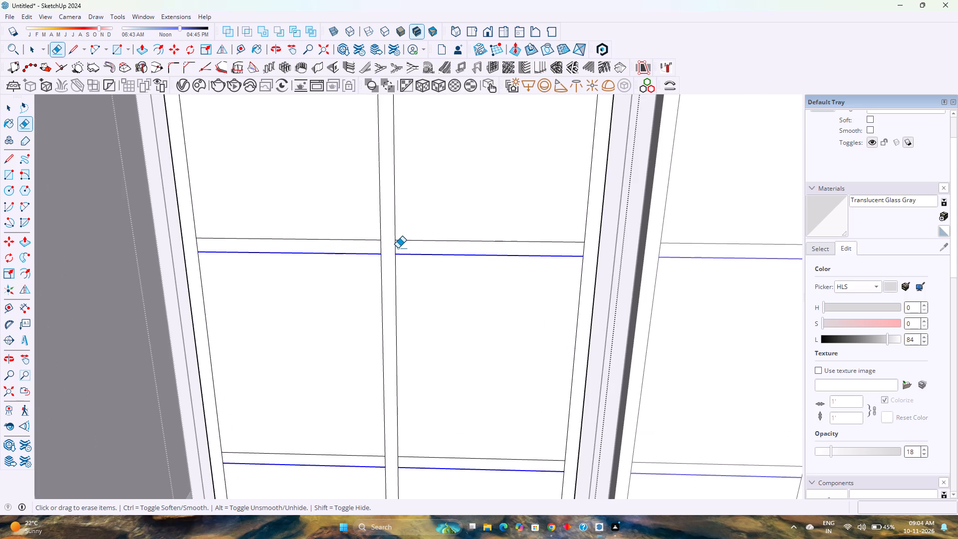
{"action": "left_click_drag", "start_coordinate": [398, 248], "coordinate": [378, 245]}
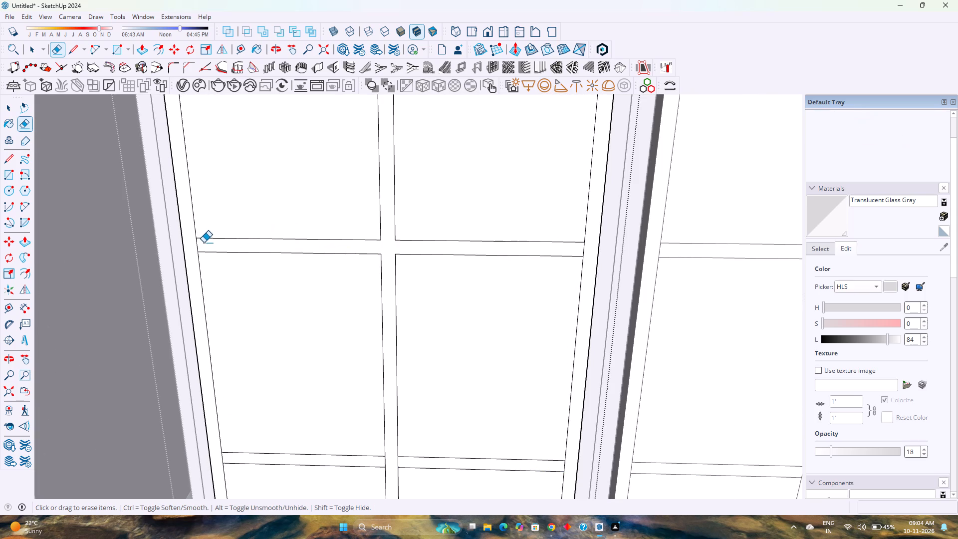
{"action": "left_click_drag", "start_coordinate": [200, 243], "coordinate": [196, 243]}
{"action": "scroll", "coordinate": [264, 286], "scroll_direction": "down", "scroll_amount": 8}
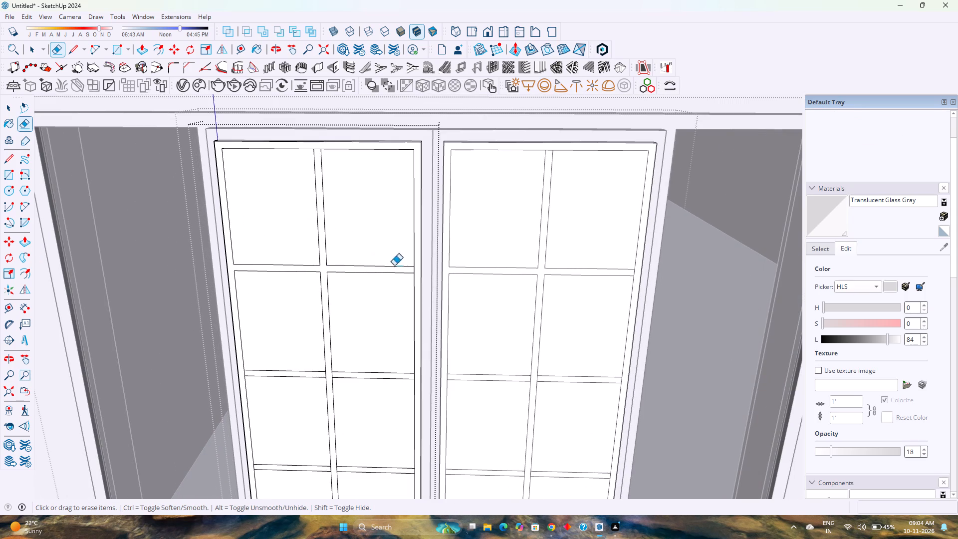
{"action": "scroll", "coordinate": [414, 269], "scroll_direction": "up", "scroll_amount": 3}
{"action": "left_click", "coordinate": [414, 270]}
{"action": "scroll", "coordinate": [384, 271], "scroll_direction": "down", "scroll_amount": 4}
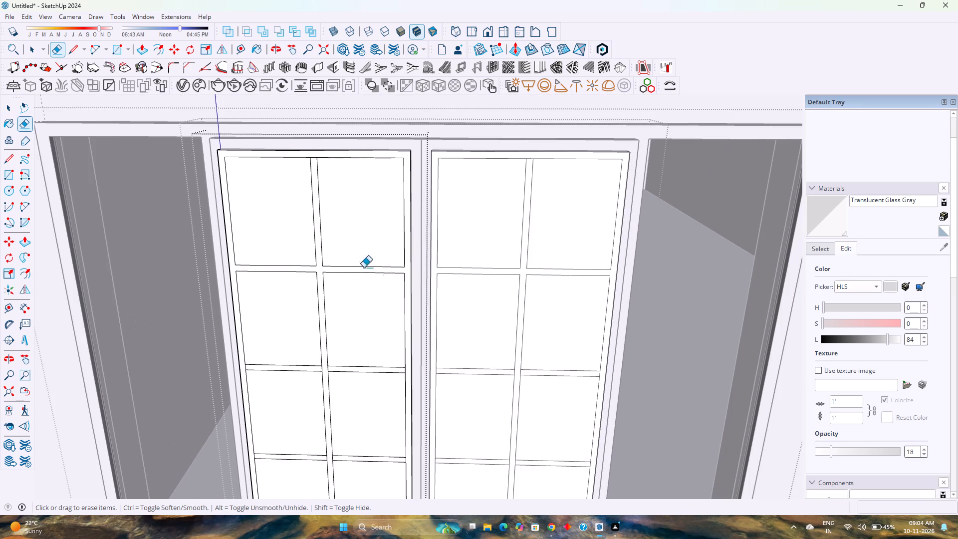
{"action": "left_click", "coordinate": [314, 156]}
Erase the short edge segments at the centre and both ends of the left leaf's second crossbar from the top.
{"action": "scroll", "coordinate": [329, 360], "scroll_direction": "up", "scroll_amount": 10}
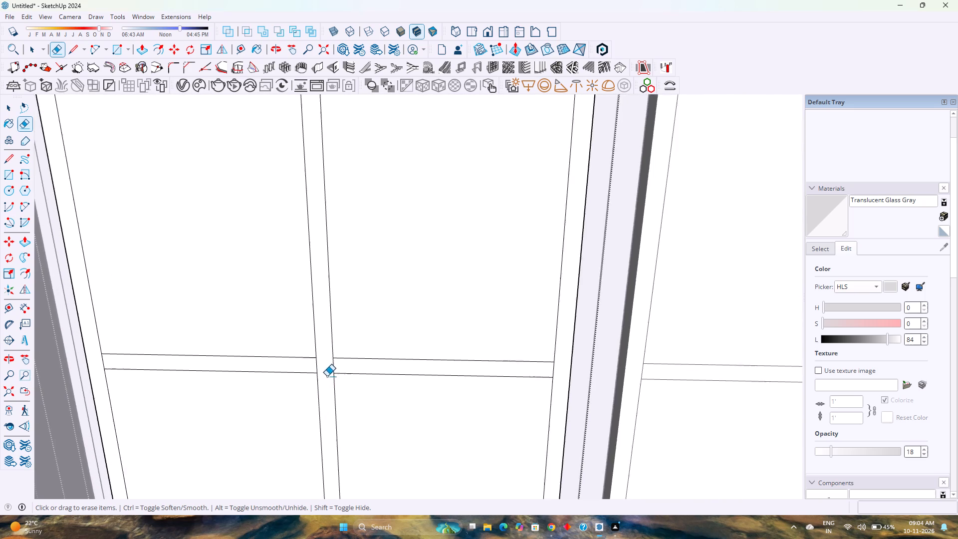
{"action": "scroll", "coordinate": [327, 376], "scroll_direction": "up", "scroll_amount": 1}
{"action": "left_click_drag", "start_coordinate": [336, 365], "coordinate": [312, 364]}
{"action": "scroll", "coordinate": [330, 359], "scroll_direction": "down", "scroll_amount": 4}
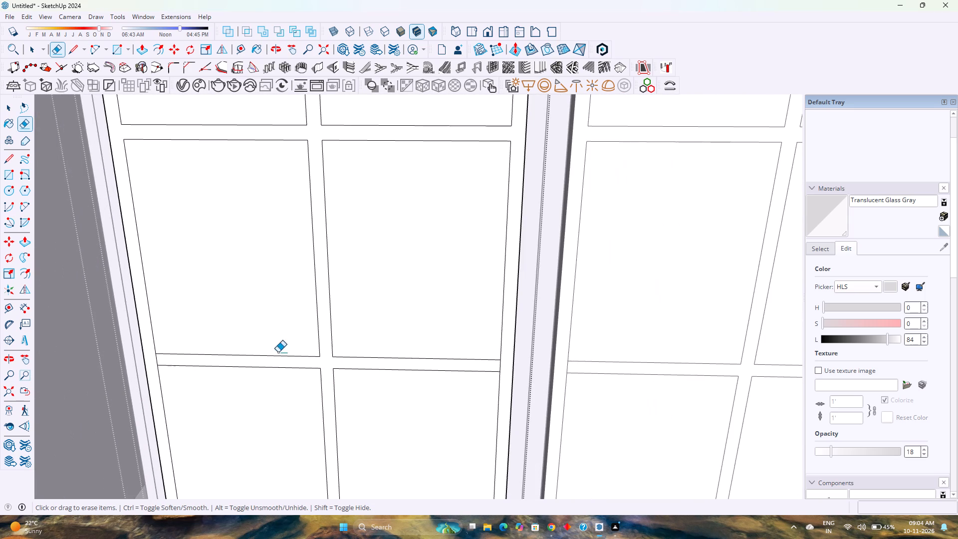
{"action": "left_click", "coordinate": [160, 358]}
{"action": "left_click", "coordinate": [497, 365]}
{"action": "scroll", "coordinate": [425, 331], "scroll_direction": "down", "scroll_amount": 4}
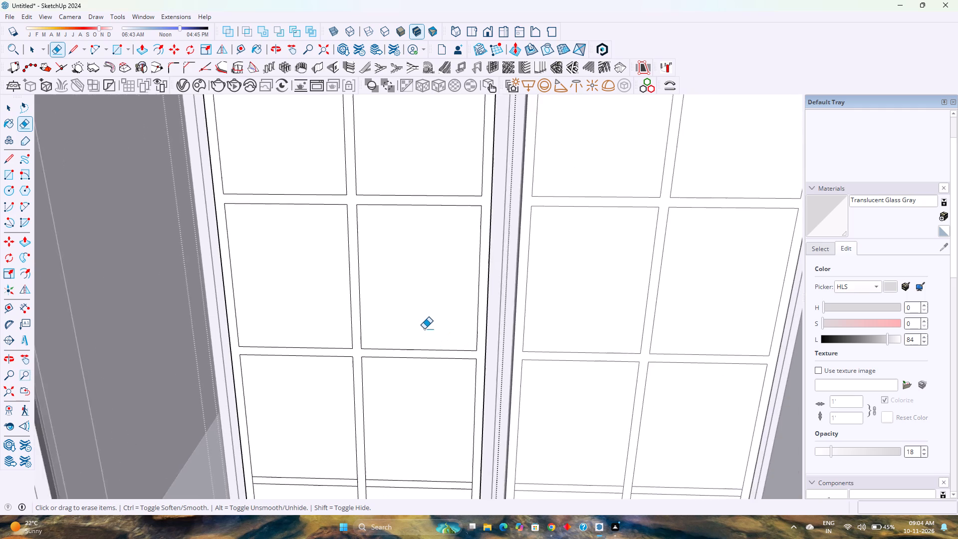
Erase the short edge segments at both ends and the centre of the left leaf's third crossbar from the top.
{"action": "scroll", "coordinate": [424, 329], "scroll_direction": "down", "scroll_amount": 5}
{"action": "scroll", "coordinate": [373, 466], "scroll_direction": "up", "scroll_amount": 10}
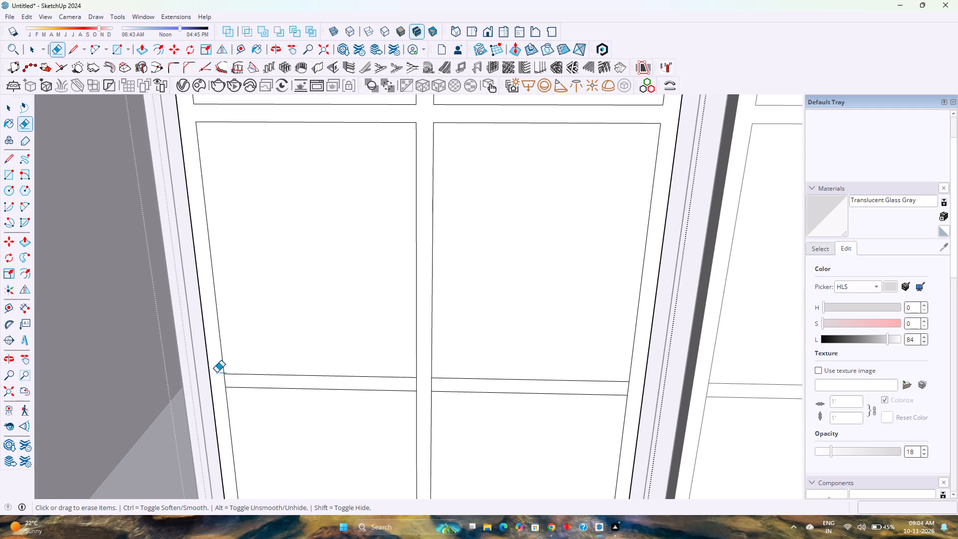
{"action": "left_click_drag", "start_coordinate": [223, 379], "coordinate": [232, 379]}
{"action": "left_click_drag", "start_coordinate": [436, 382], "coordinate": [412, 382]}
{"action": "left_click_drag", "start_coordinate": [630, 388], "coordinate": [617, 388]}
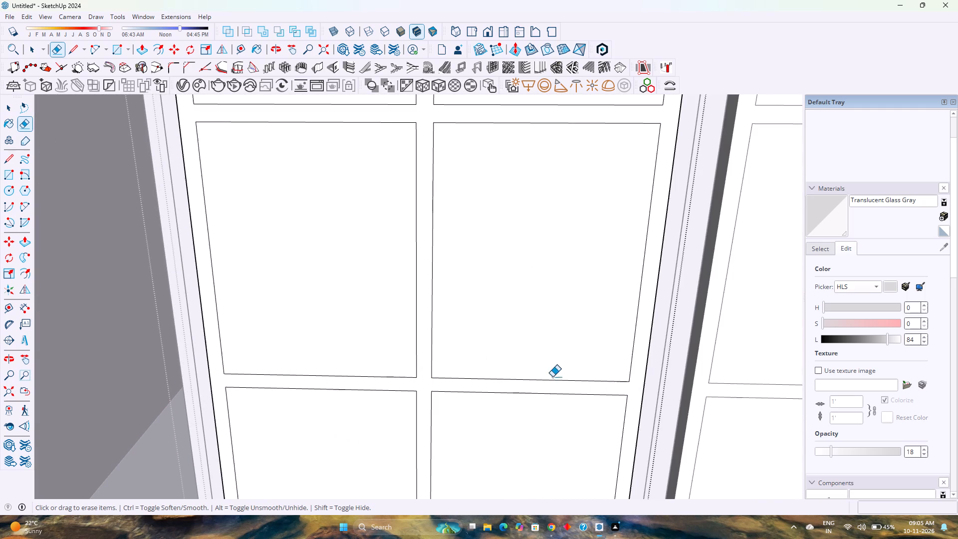
Erase the short edge segments at the centre and both ends of the left leaf's lowest crossbar.
{"action": "scroll", "coordinate": [444, 352], "scroll_direction": "down", "scroll_amount": 14}
{"action": "scroll", "coordinate": [417, 446], "scroll_direction": "up", "scroll_amount": 5}
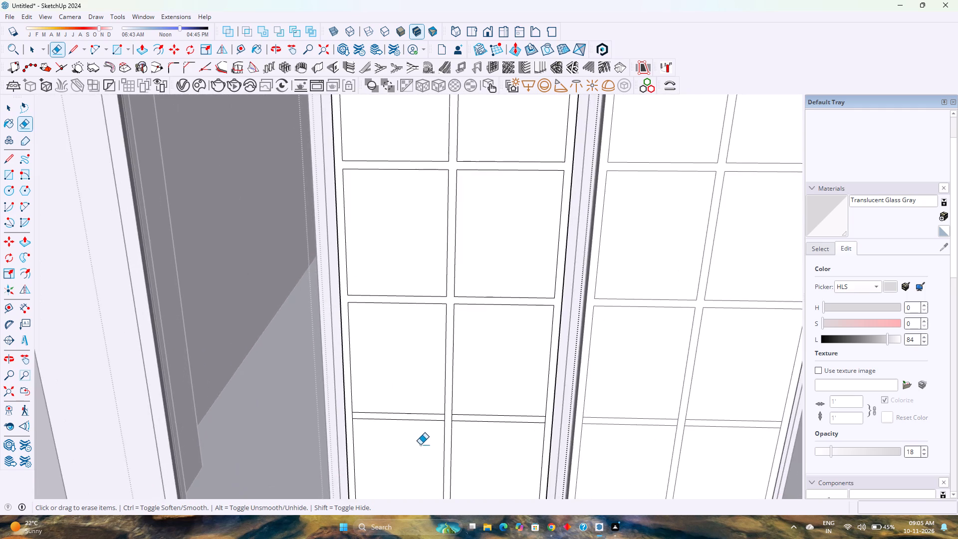
{"action": "scroll", "coordinate": [433, 443], "scroll_direction": "up", "scroll_amount": 8}
{"action": "left_click_drag", "start_coordinate": [479, 391], "coordinate": [439, 388]}
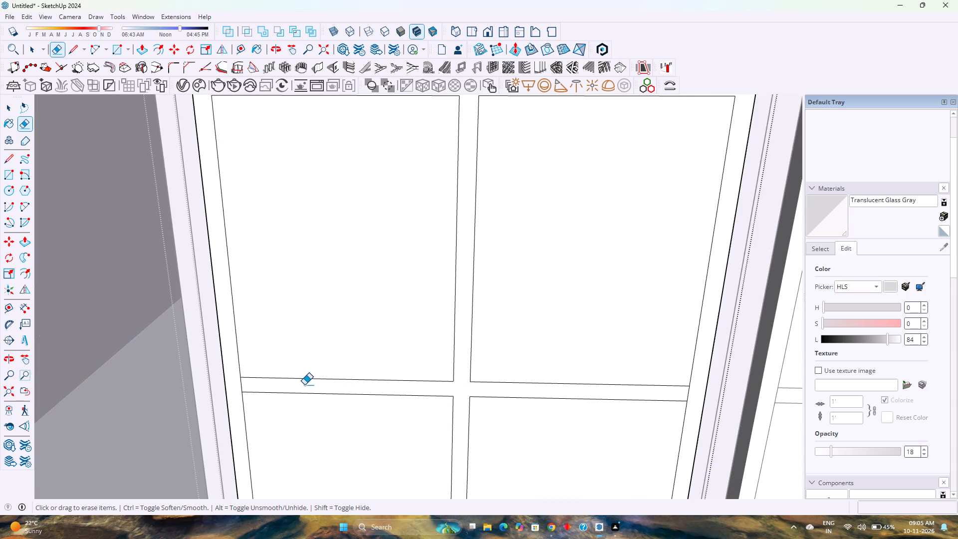
{"action": "left_click_drag", "start_coordinate": [273, 385], "coordinate": [240, 385]}
{"action": "left_click_drag", "start_coordinate": [684, 388], "coordinate": [686, 389]}
{"action": "left_click_drag", "start_coordinate": [686, 389], "coordinate": [691, 392]}
{"action": "scroll", "coordinate": [524, 317], "scroll_direction": "down", "scroll_amount": 15}
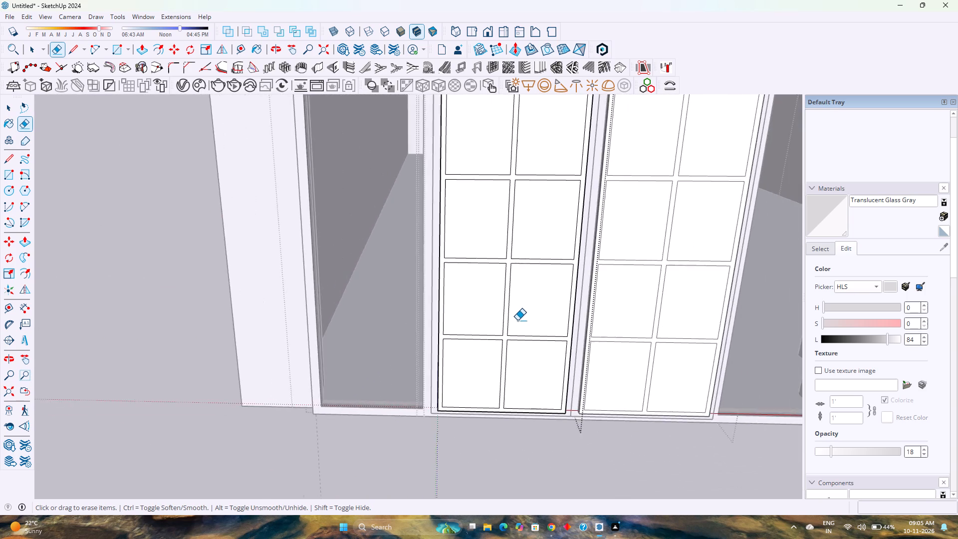
Push the four panes in the left leaf's top two rows through its full thickness to make openings.
{"action": "scroll", "coordinate": [517, 320], "scroll_direction": "down", "scroll_amount": 5}
{"action": "middle_click_drag", "start_coordinate": [519, 282], "coordinate": [422, 421], "text": "shift"}
{"action": "scroll", "coordinate": [458, 260], "scroll_direction": "up", "scroll_amount": 7}
{"action": "middle_click_drag", "start_coordinate": [455, 262], "coordinate": [442, 278]}
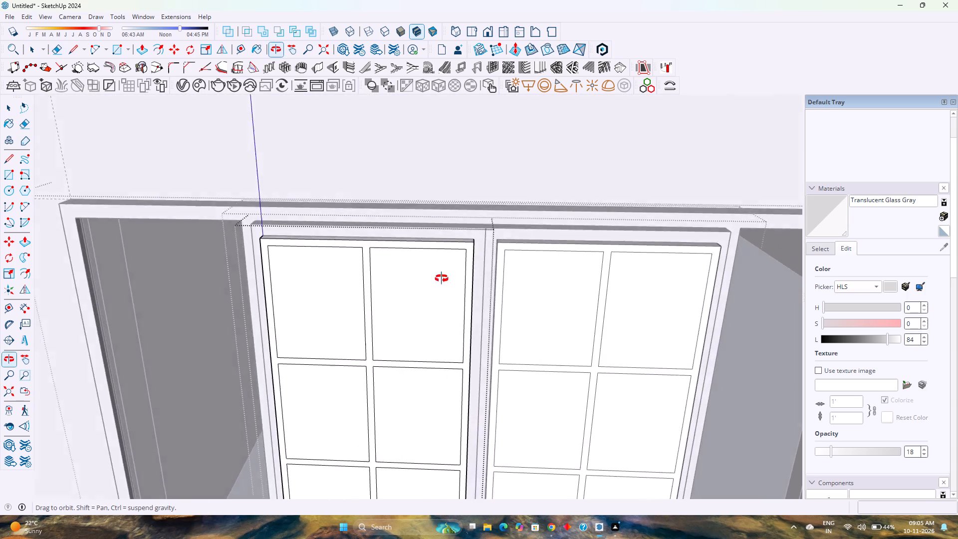
{"action": "middle_click_drag", "start_coordinate": [442, 278], "coordinate": [365, 323]}
{"action": "key", "text": "p"}
{"action": "left_click", "coordinate": [417, 290]}
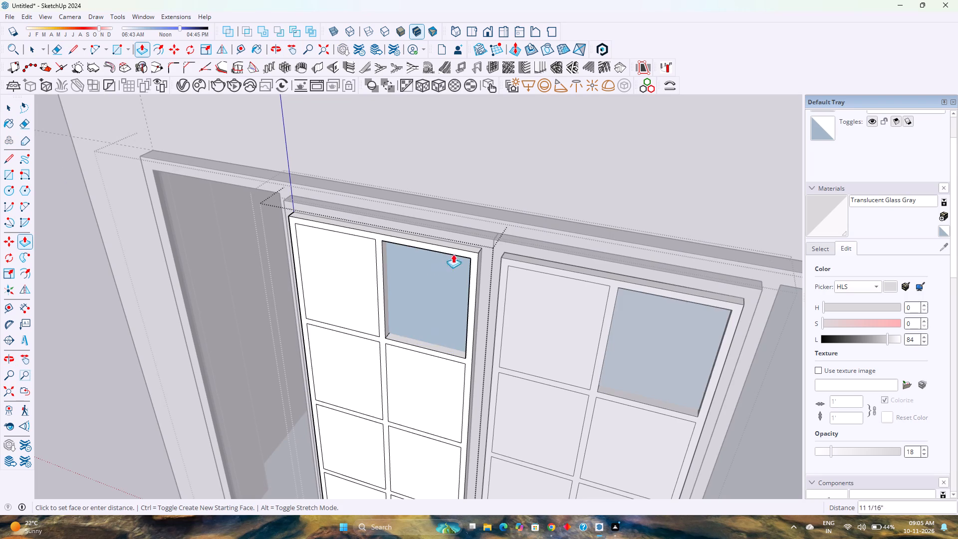
{"action": "left_click", "coordinate": [466, 247]}
{"action": "double_click", "coordinate": [324, 280]}
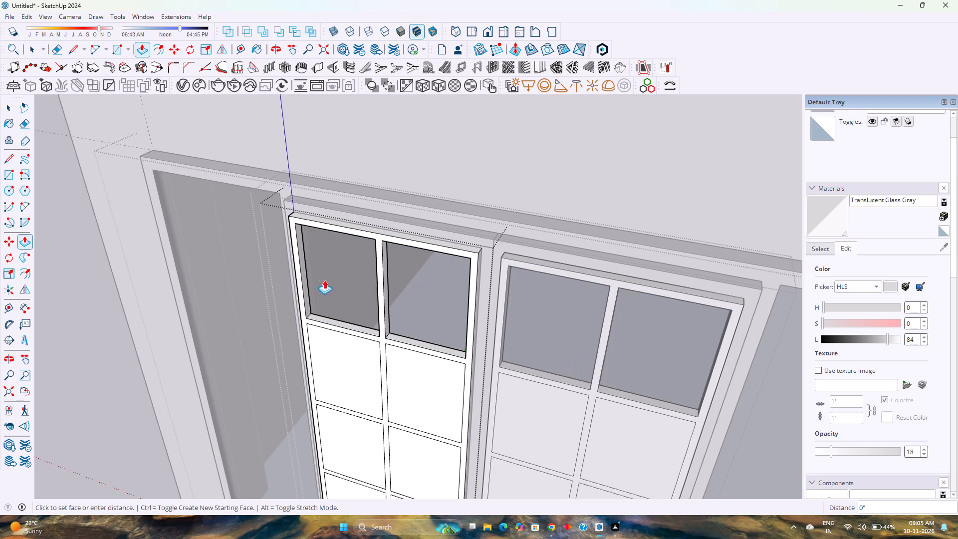
{"action": "double_click", "coordinate": [344, 381]}
{"action": "double_click", "coordinate": [434, 387]}
Push the six remaining panes in the left leaf's lower three rows through to make matching openings.
{"action": "scroll", "coordinate": [435, 387], "scroll_direction": "down", "scroll_amount": 3}
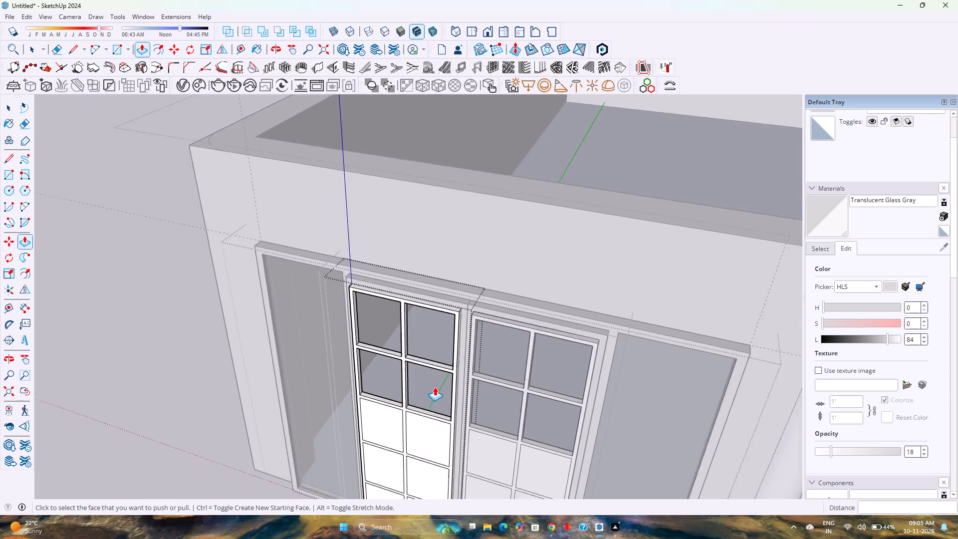
{"action": "scroll", "coordinate": [435, 387], "scroll_direction": "down", "scroll_amount": 1}
{"action": "middle_click_drag", "start_coordinate": [411, 404], "coordinate": [426, 333], "text": "shift"}
{"action": "double_click", "coordinate": [392, 354]}
{"action": "double_click", "coordinate": [432, 355]}
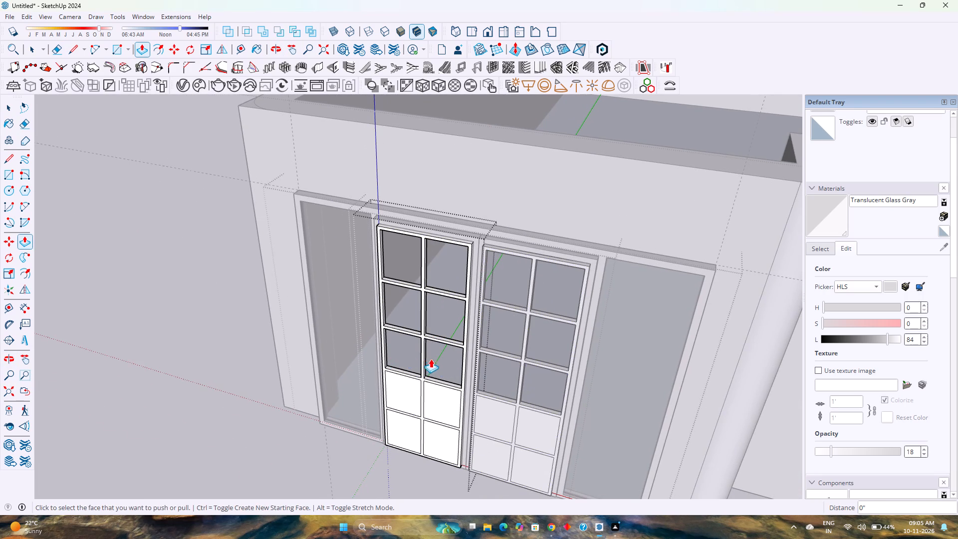
{"action": "double_click", "coordinate": [415, 389]}
{"action": "double_click", "coordinate": [446, 398]}
{"action": "middle_click_drag", "start_coordinate": [420, 407], "coordinate": [442, 366], "text": "shift"}
{"action": "double_click", "coordinate": [422, 389]}
{"action": "double_click", "coordinate": [461, 395]}
{"action": "key", "text": "space"}
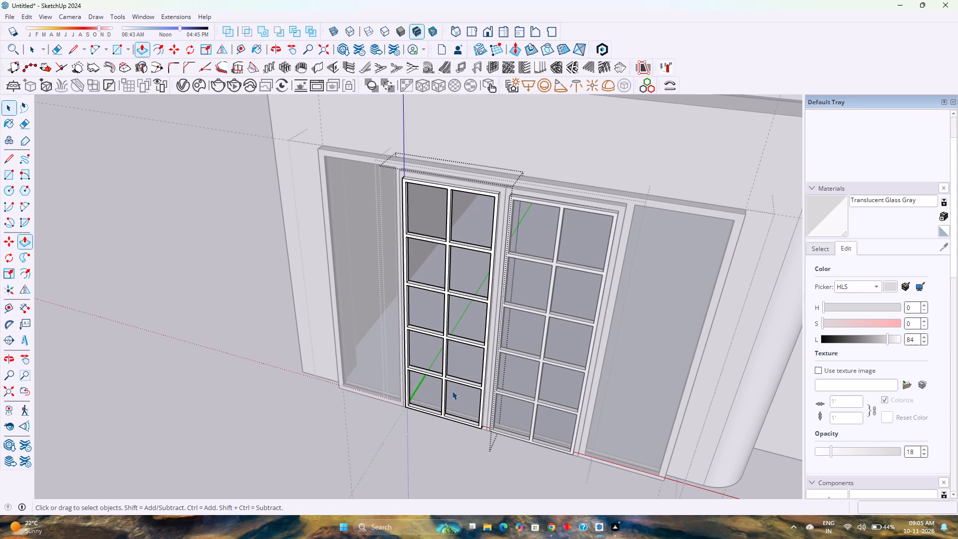
Examine the door leaves' cut-out pane grid and bar depth from above and up close at the top rows.
{"action": "scroll", "coordinate": [423, 293], "scroll_direction": "up", "scroll_amount": 5}
{"action": "scroll", "coordinate": [423, 293], "scroll_direction": "down", "scroll_amount": 3}
{"action": "middle_click_drag", "start_coordinate": [430, 296], "coordinate": [418, 396], "text": "shift"}
{"action": "middle_click_drag", "start_coordinate": [415, 386], "coordinate": [514, 366]}
{"action": "scroll", "coordinate": [498, 356], "scroll_direction": "down", "scroll_amount": 4}
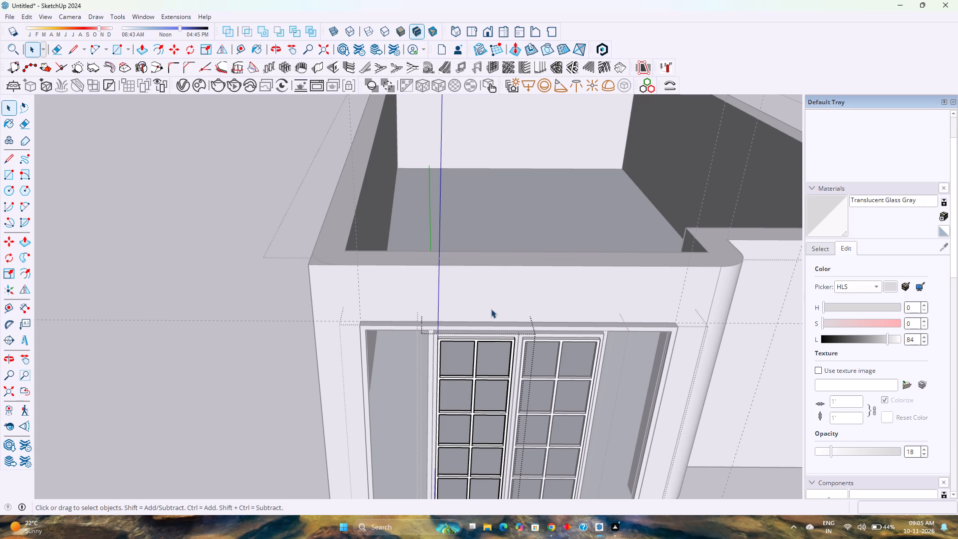
{"action": "scroll", "coordinate": [479, 353], "scroll_direction": "up", "scroll_amount": 5}
{"action": "middle_click_drag", "start_coordinate": [508, 370], "coordinate": [436, 370]}
{"action": "middle_click", "coordinate": [436, 370]}
{"action": "scroll", "coordinate": [172, 392], "scroll_direction": "up", "scroll_amount": 4}
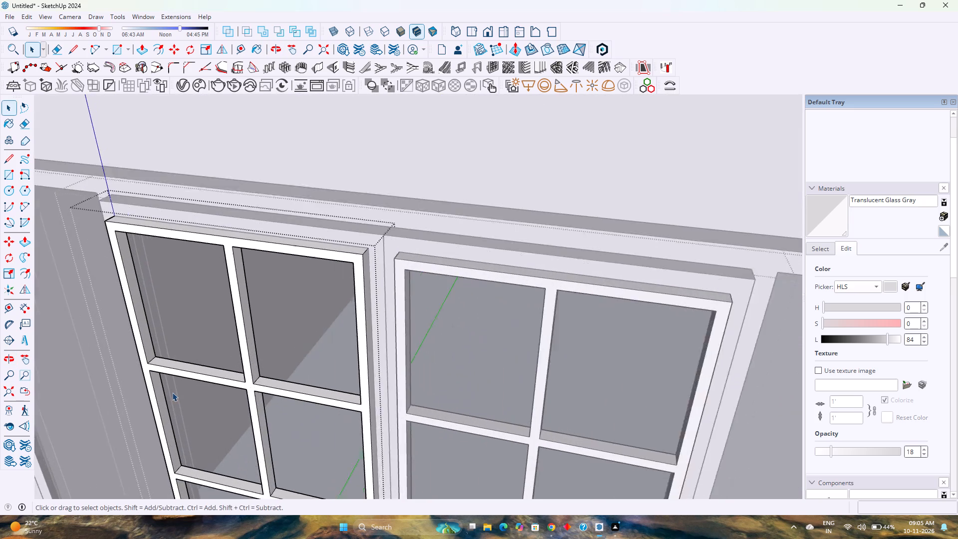
{"action": "middle_click_drag", "start_coordinate": [177, 392], "coordinate": [302, 430], "text": "shift"}
Draw an edge along the bottom of the left leaf's top-left pane opening to close it with a face.
{"action": "key", "text": "m"}
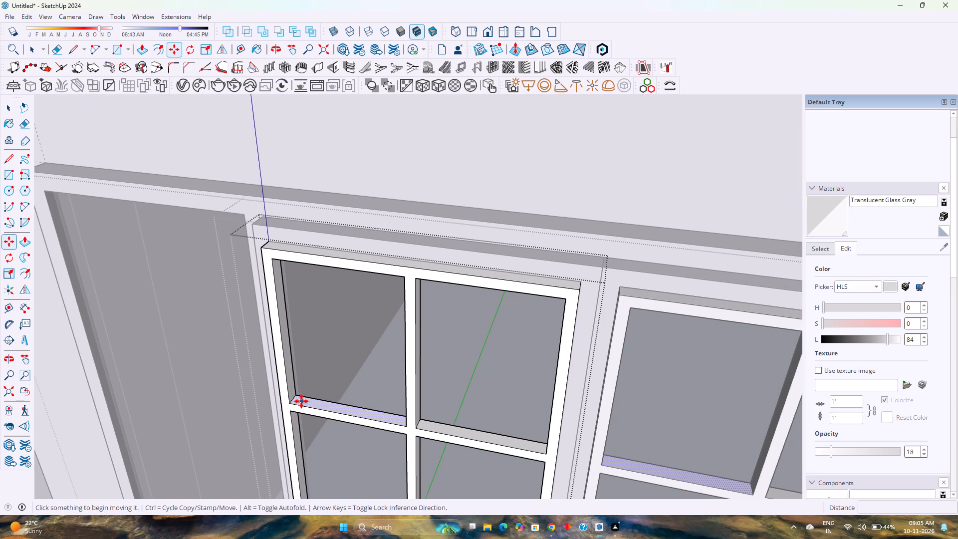
{"action": "key", "text": "l"}
{"action": "left_click", "coordinate": [288, 405]}
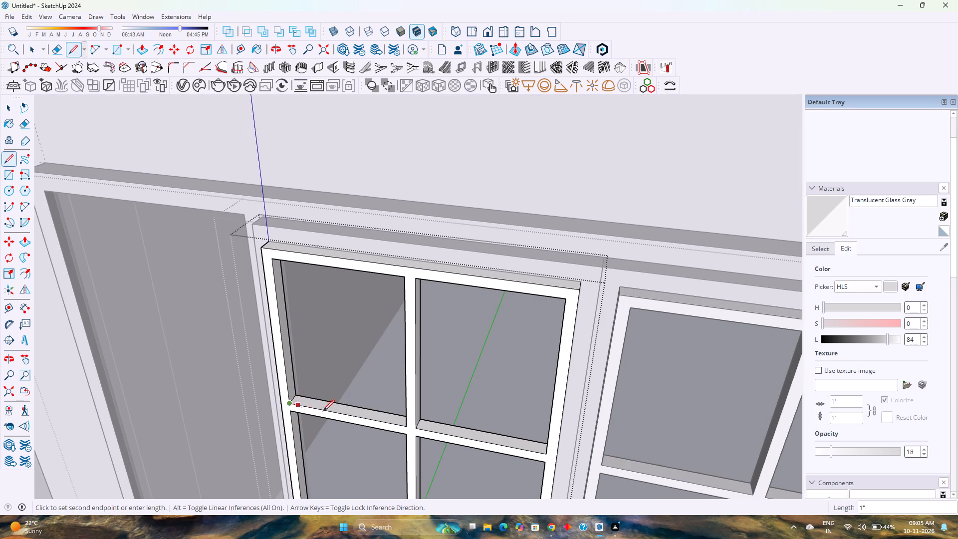
{"action": "left_click", "coordinate": [404, 426]}
{"action": "key", "text": "space"}
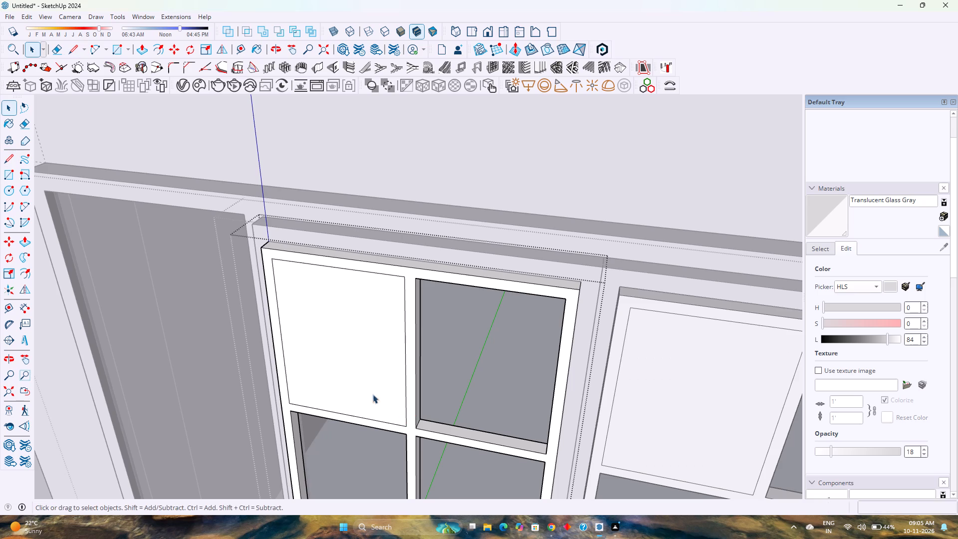
Make the top-left pane face and its edges into a component named 2.
{"action": "double_click", "coordinate": [364, 371]}
{"action": "right_click", "coordinate": [364, 371]}
{"action": "left_click", "coordinate": [444, 190]}
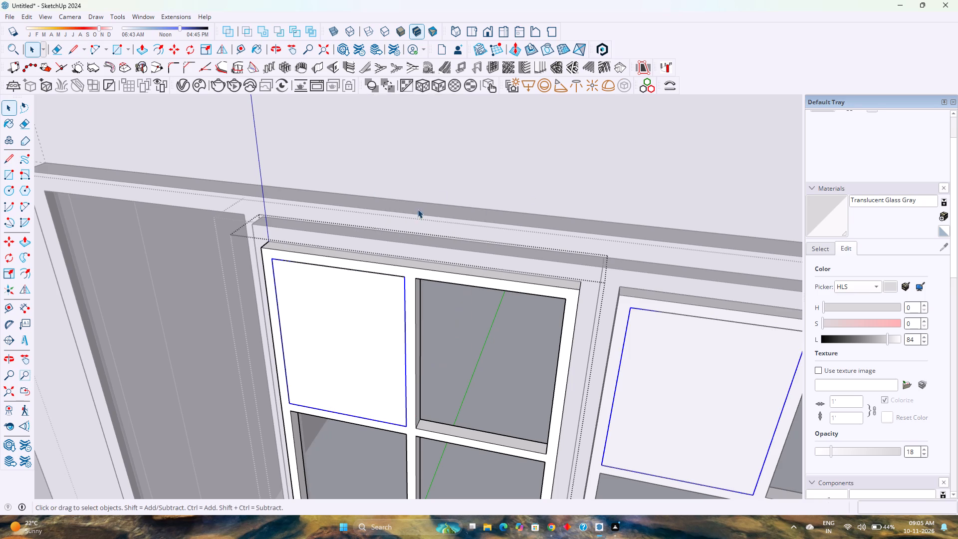
{"action": "right_click", "coordinate": [324, 311]}
{"action": "left_click", "coordinate": [371, 144]}
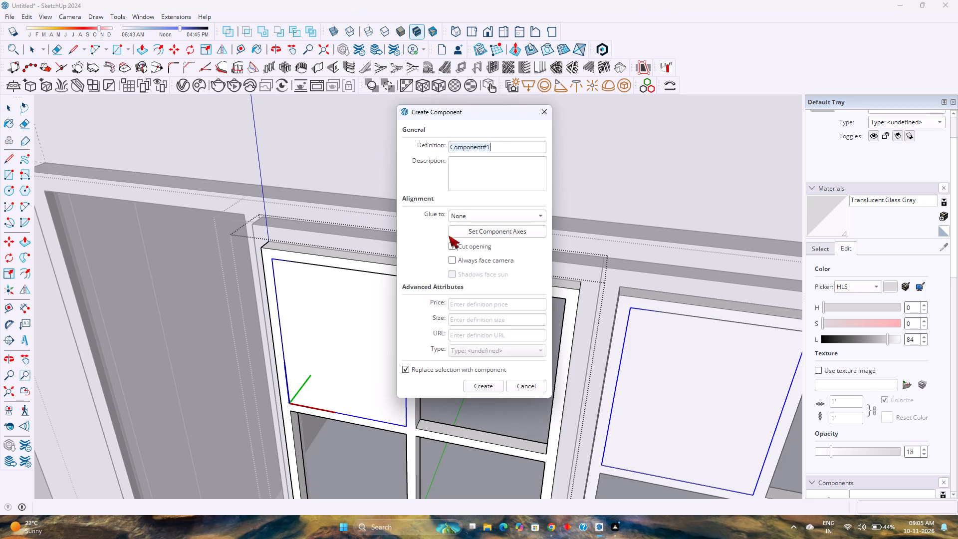
{"action": "key", "text": "2"}
{"action": "key", "text": "Return"}
Copy the pane component across the centre bar into the left leaf's top-right opening.
{"action": "key", "text": "m"}
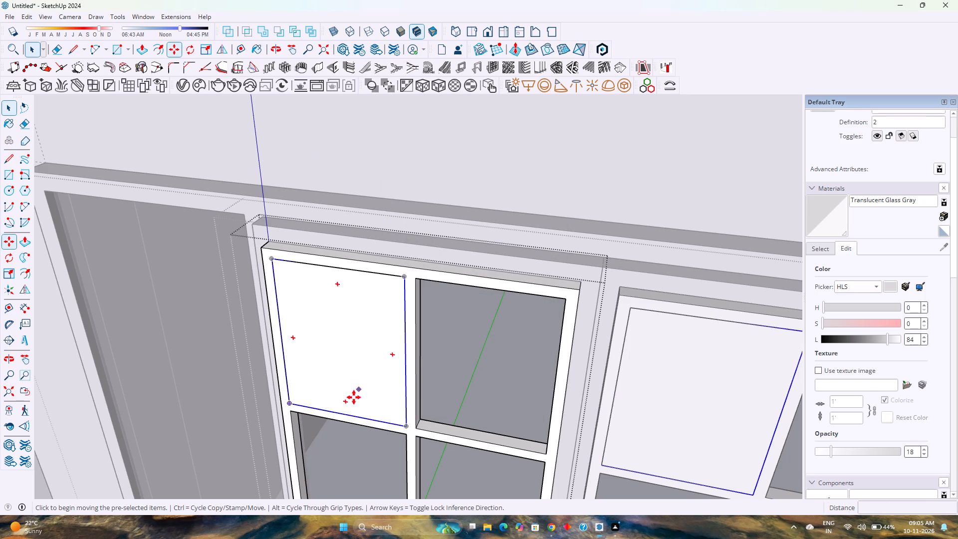
{"action": "scroll", "coordinate": [288, 405], "scroll_direction": "up", "scroll_amount": 2}
{"action": "left_click", "coordinate": [288, 405]}
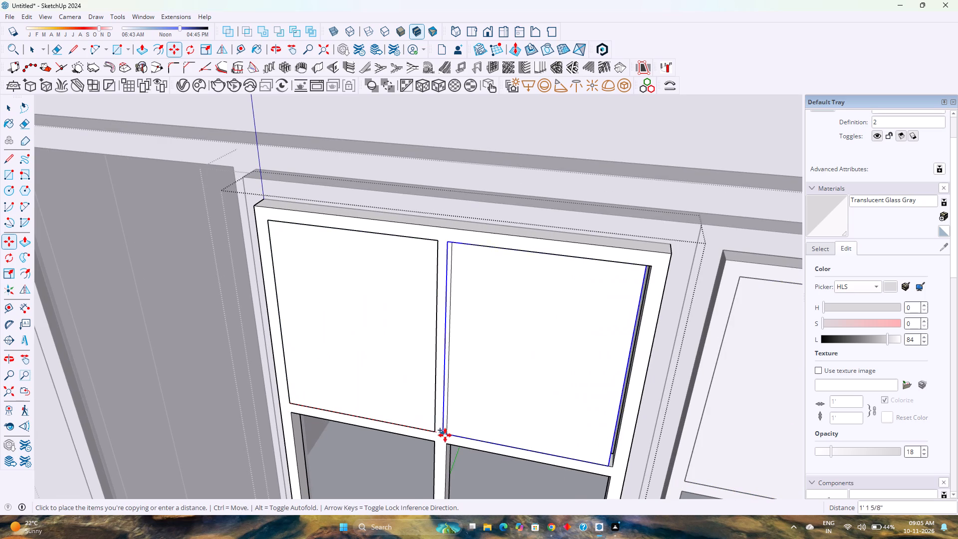
{"action": "left_click", "coordinate": [449, 436]}
{"action": "scroll", "coordinate": [456, 410], "scroll_direction": "down", "scroll_amount": 10}
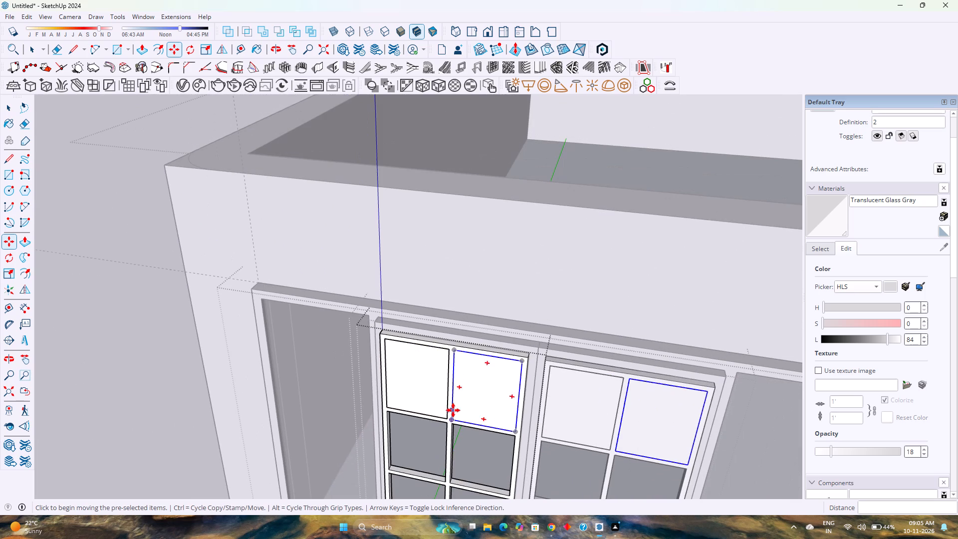
Copy both top-row panes down about 1' 5 3/8" to the second row and scale their height to about 0.97.
{"action": "key", "text": "space"}
{"action": "left_click", "coordinate": [417, 388], "text": "ctrl"}
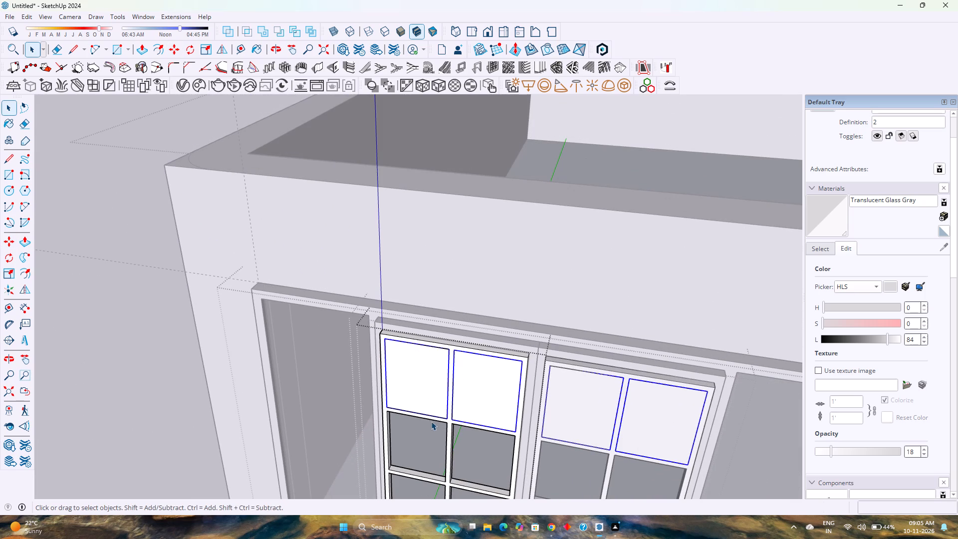
{"action": "key", "text": "m"}
{"action": "left_click", "coordinate": [456, 420]}
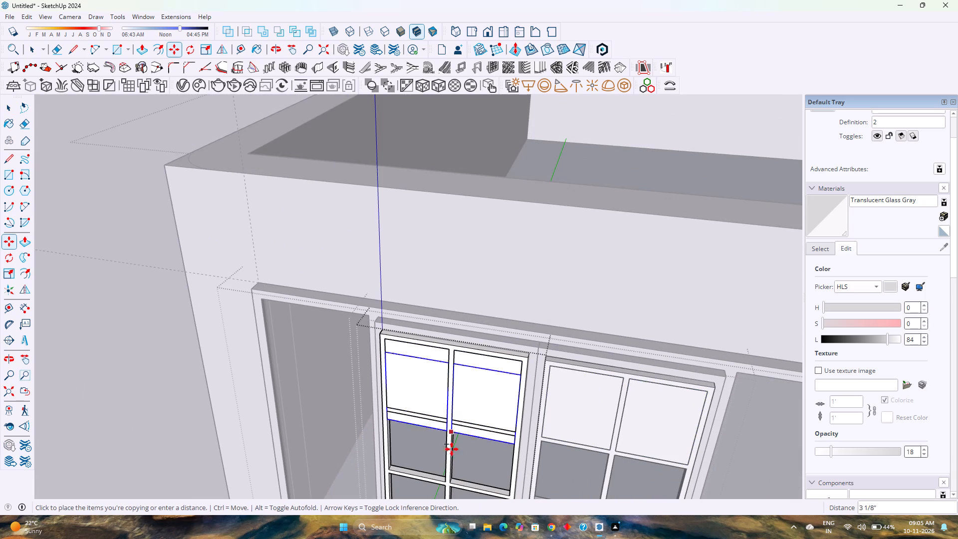
{"action": "left_click", "coordinate": [454, 483]}
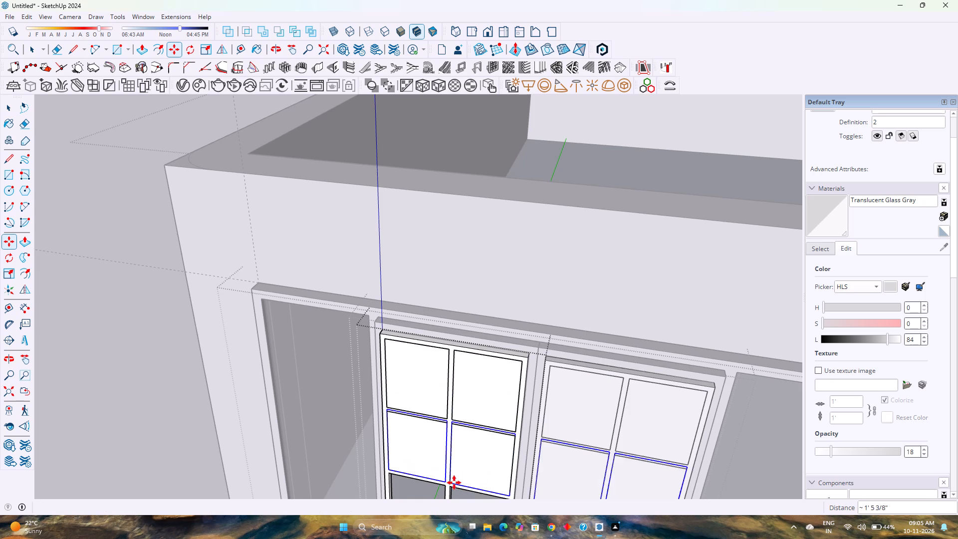
{"action": "scroll", "coordinate": [460, 449], "scroll_direction": "up", "scroll_amount": 8}
{"action": "key", "text": "s"}
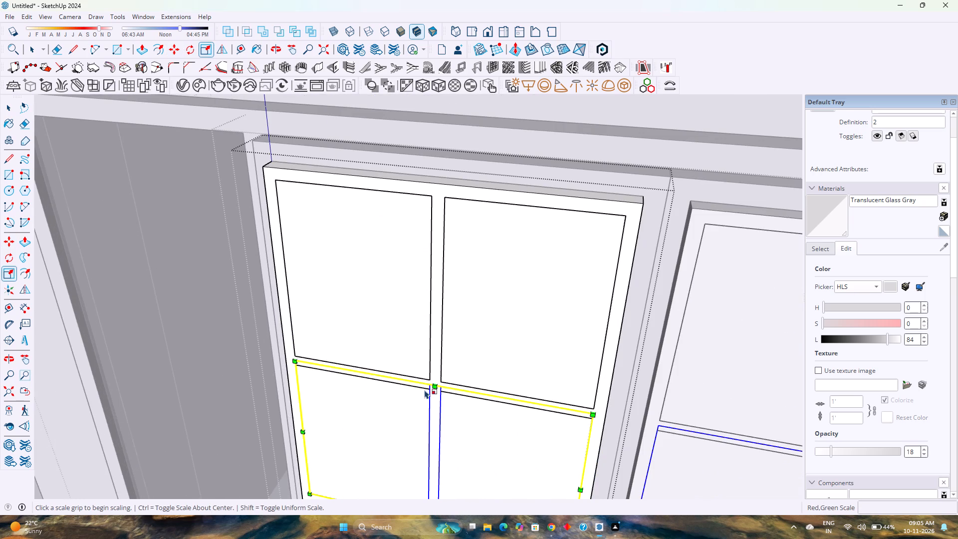
{"action": "scroll", "coordinate": [425, 390], "scroll_direction": "up", "scroll_amount": 7}
{"action": "left_click", "coordinate": [443, 379]}
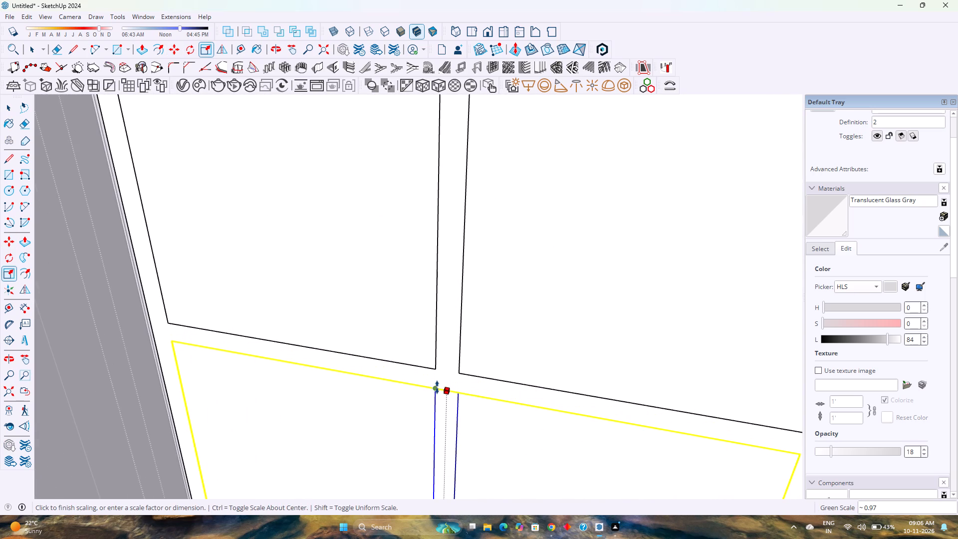
{"action": "left_click", "coordinate": [437, 387]}
{"action": "scroll", "coordinate": [483, 365], "scroll_direction": "down", "scroll_amount": 12}
Copy the two second-row panes down into the left leaf's third-row openings.
{"action": "key", "text": "m"}
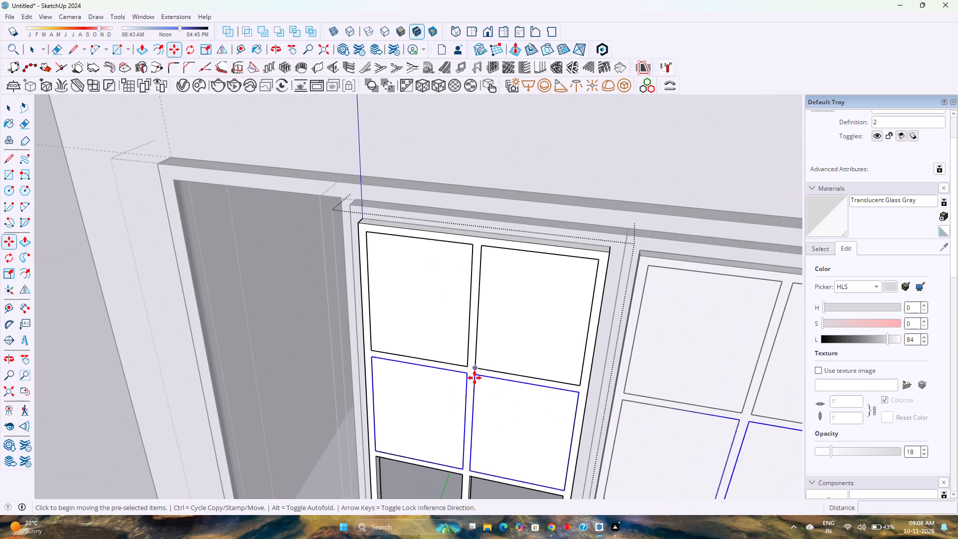
{"action": "scroll", "coordinate": [469, 385], "scroll_direction": "down", "scroll_amount": 4}
{"action": "middle_click_drag", "start_coordinate": [444, 428], "coordinate": [432, 353], "text": "shift"}
{"action": "scroll", "coordinate": [462, 385], "scroll_direction": "up", "scroll_amount": 4}
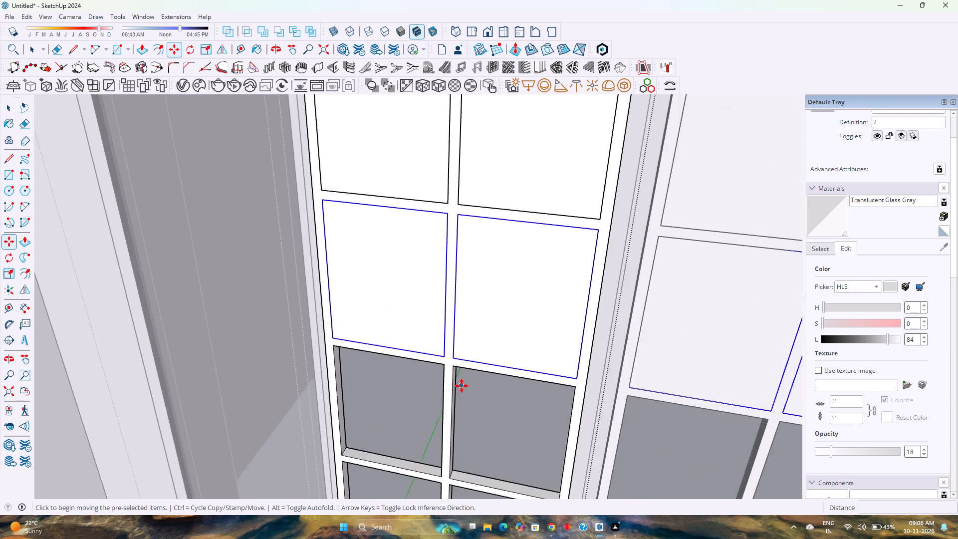
{"action": "scroll", "coordinate": [462, 386], "scroll_direction": "up", "scroll_amount": 2}
{"action": "left_click", "coordinate": [440, 334]}
{"action": "scroll", "coordinate": [442, 382], "scroll_direction": "down", "scroll_amount": 3}
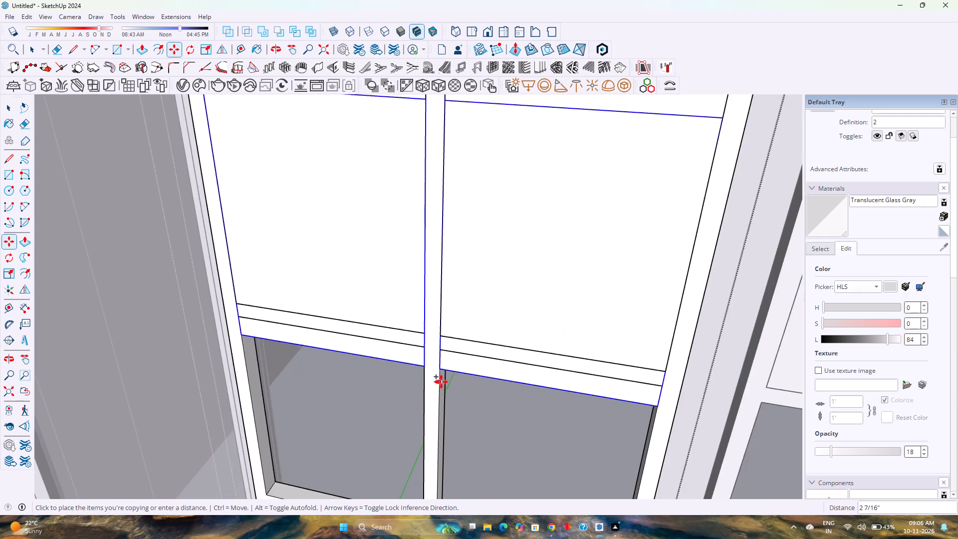
{"action": "scroll", "coordinate": [441, 382], "scroll_direction": "down", "scroll_amount": 9}
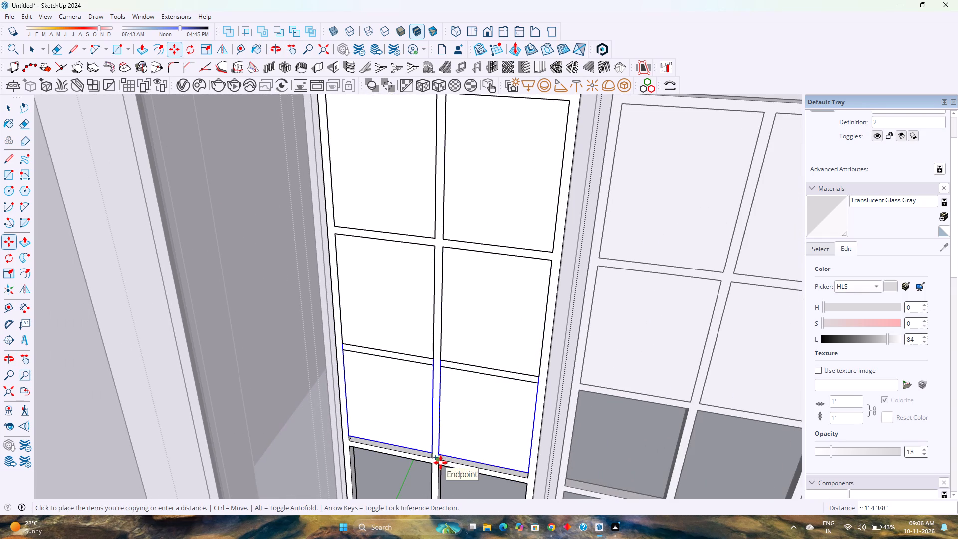
{"action": "left_click", "coordinate": [441, 468]}
Copy the two third-row panes down about 1' 5 3/8" into the left leaf's fourth-row openings.
{"action": "scroll", "coordinate": [446, 442], "scroll_direction": "down", "scroll_amount": 5}
{"action": "middle_click_drag", "start_coordinate": [442, 447], "coordinate": [442, 397], "text": "shift"}
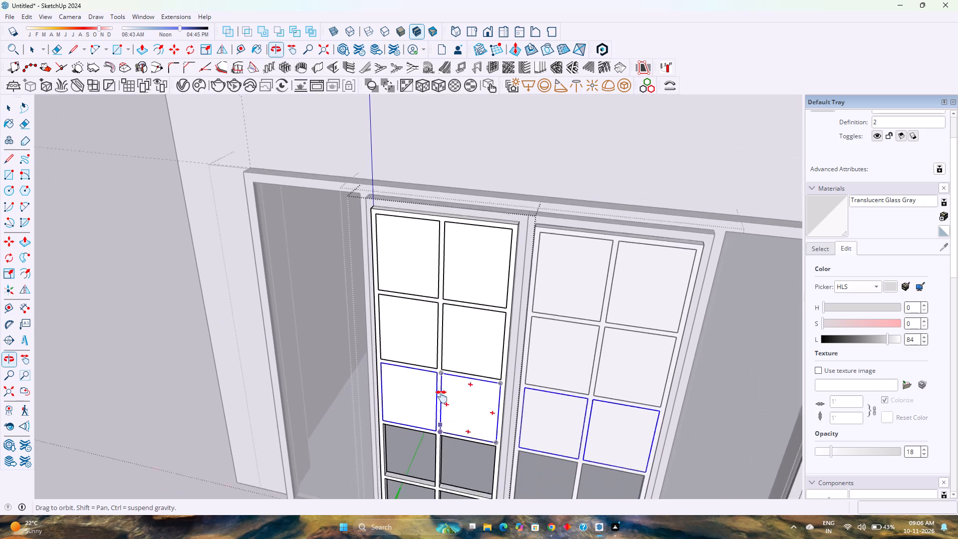
{"action": "middle_click_drag", "start_coordinate": [442, 397], "coordinate": [447, 365], "text": "shift"}
{"action": "scroll", "coordinate": [445, 375], "scroll_direction": "up", "scroll_amount": 10}
{"action": "left_click", "coordinate": [449, 367]}
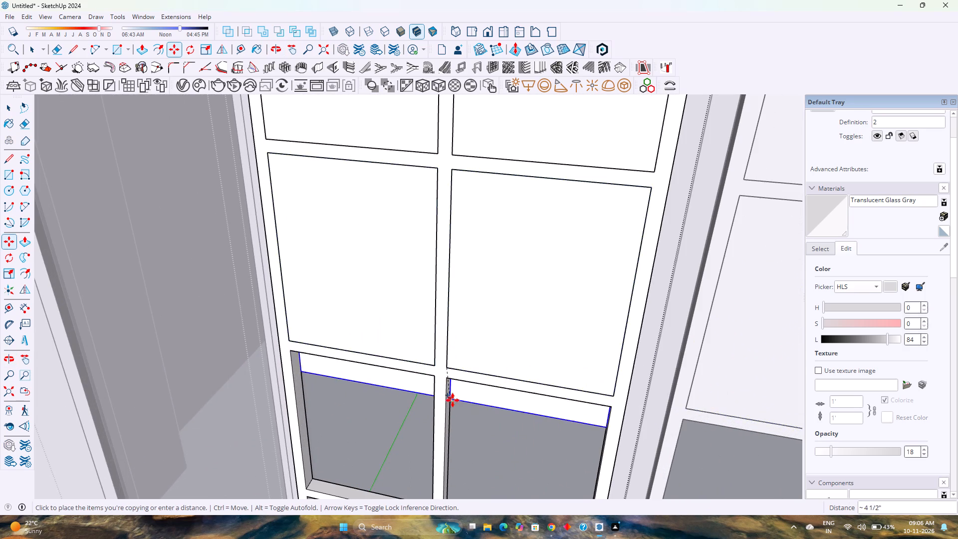
{"action": "scroll", "coordinate": [453, 400], "scroll_direction": "down", "scroll_amount": 9}
{"action": "middle_click_drag", "start_coordinate": [444, 420], "coordinate": [450, 367], "text": "shift"}
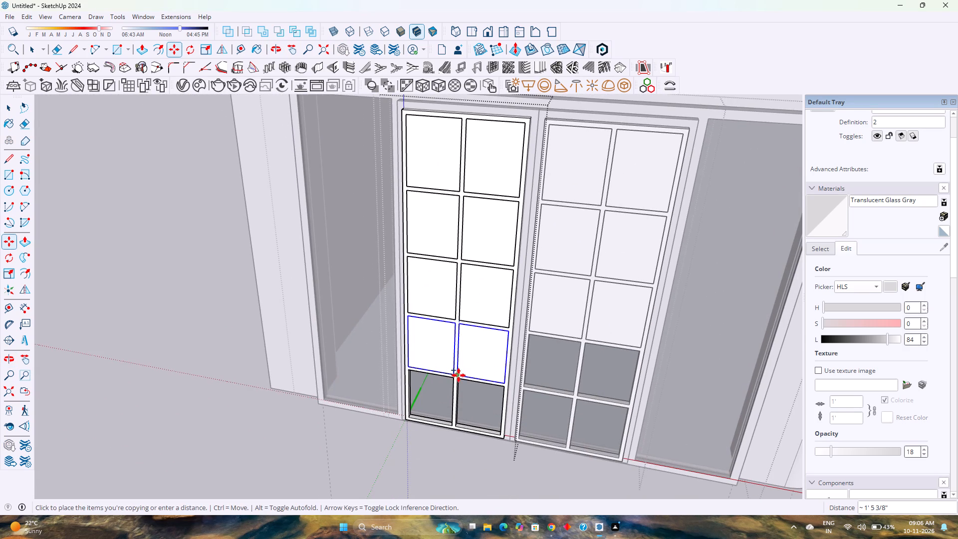
{"action": "scroll", "coordinate": [459, 375], "scroll_direction": "up", "scroll_amount": 19}
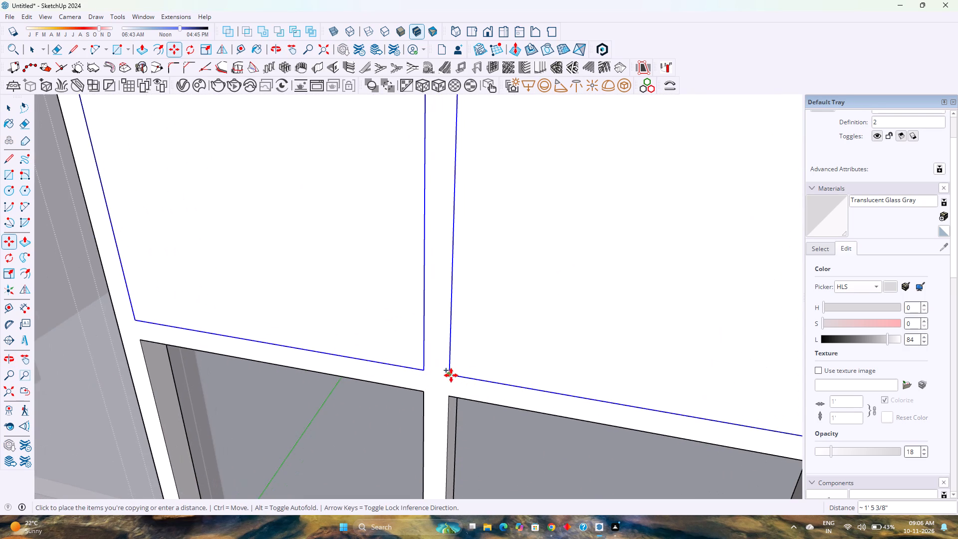
{"action": "left_click", "coordinate": [451, 375]}
Copy the fourth-row panes down about 1' 5 7/8" to the bottom row and scale their height to about 1.03.
{"action": "left_click", "coordinate": [451, 374]}
{"action": "scroll", "coordinate": [451, 374], "scroll_direction": "down", "scroll_amount": 8}
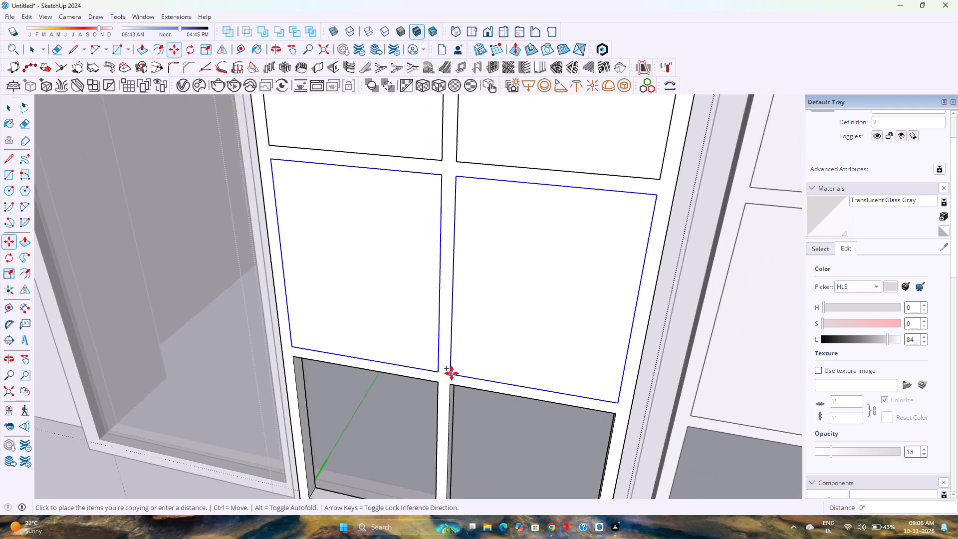
{"action": "scroll", "coordinate": [452, 373], "scroll_direction": "down", "scroll_amount": 10}
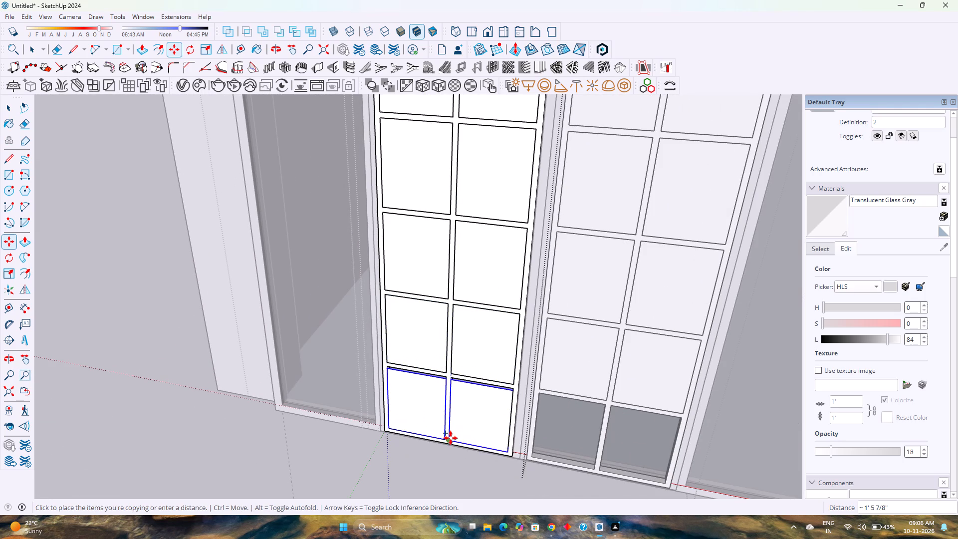
{"action": "left_click", "coordinate": [451, 441]}
{"action": "key", "text": "s"}
{"action": "scroll", "coordinate": [449, 377], "scroll_direction": "up", "scroll_amount": 5}
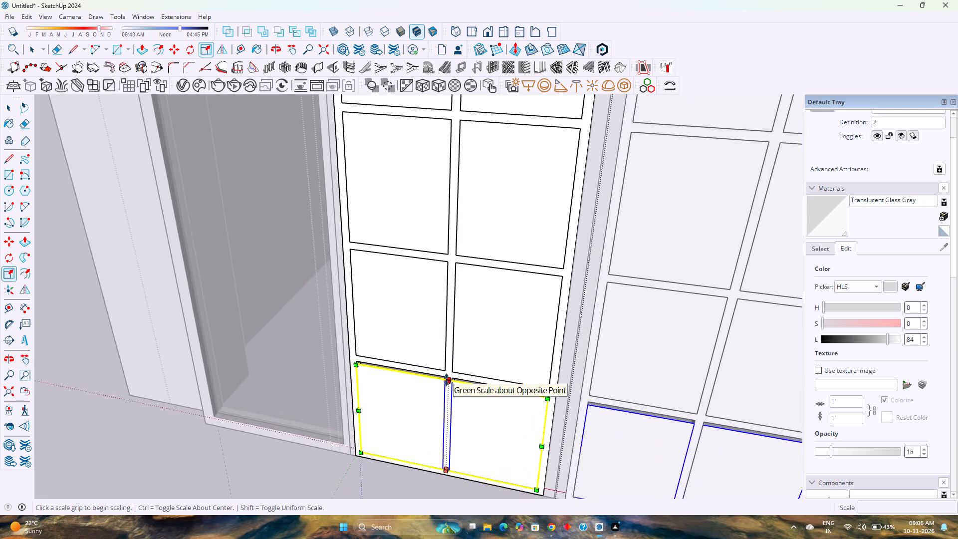
{"action": "scroll", "coordinate": [447, 380], "scroll_direction": "up", "scroll_amount": 9}
{"action": "left_click", "coordinate": [449, 378]}
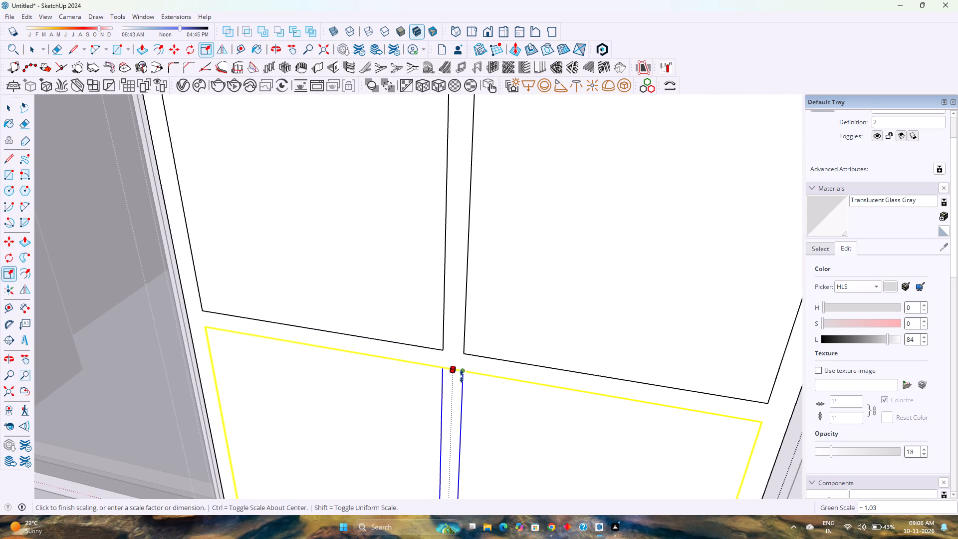
{"action": "left_click", "coordinate": [462, 376]}
{"action": "scroll", "coordinate": [424, 329], "scroll_direction": "down", "scroll_amount": 16}
Open a bottom-row pane component for editing and paint its face with Translucent Glass Gray.
{"action": "key", "text": "space"}
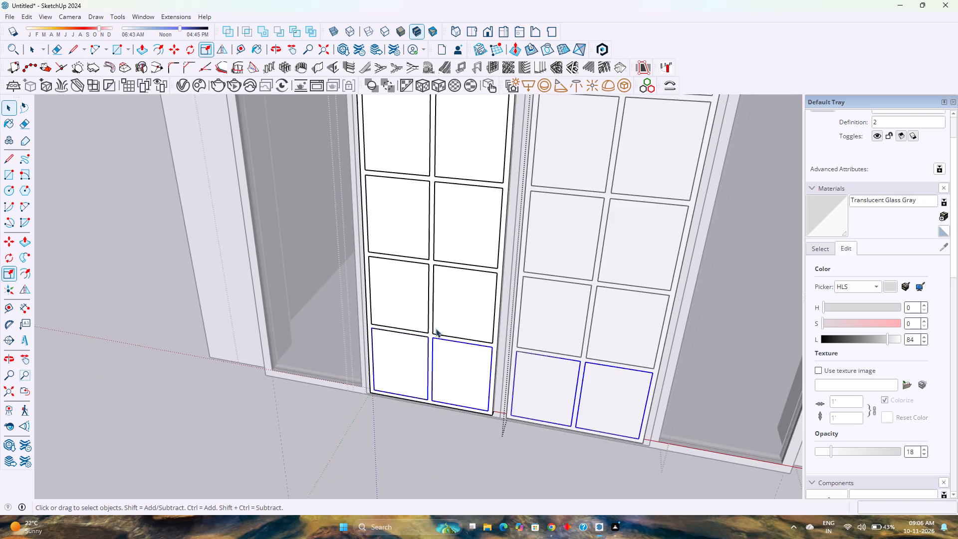
{"action": "scroll", "coordinate": [449, 355], "scroll_direction": "down", "scroll_amount": 8}
{"action": "middle_click_drag", "start_coordinate": [455, 309], "coordinate": [453, 384], "text": "shift"}
{"action": "scroll", "coordinate": [450, 314], "scroll_direction": "down", "scroll_amount": 3}
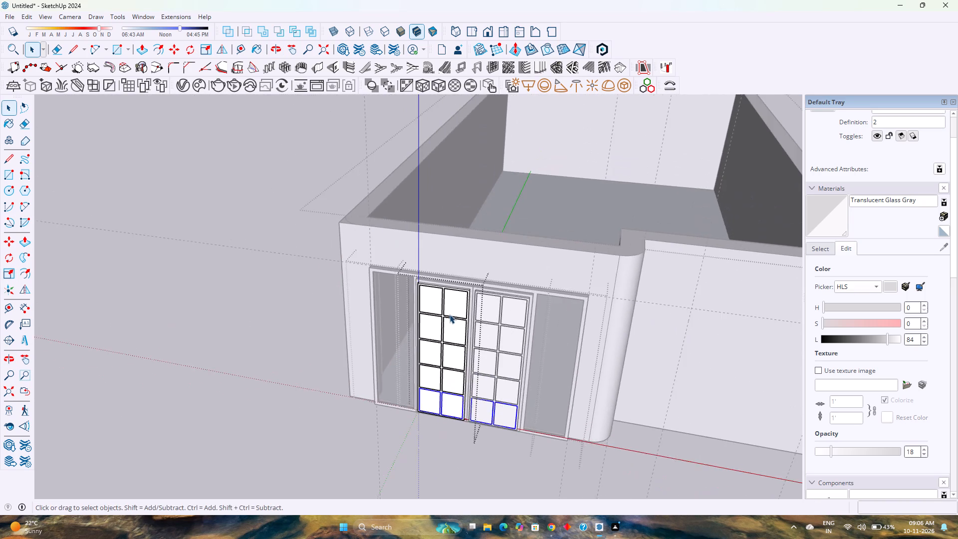
{"action": "scroll", "coordinate": [450, 314], "scroll_direction": "up", "scroll_amount": 3}
{"action": "left_click", "coordinate": [826, 223]}
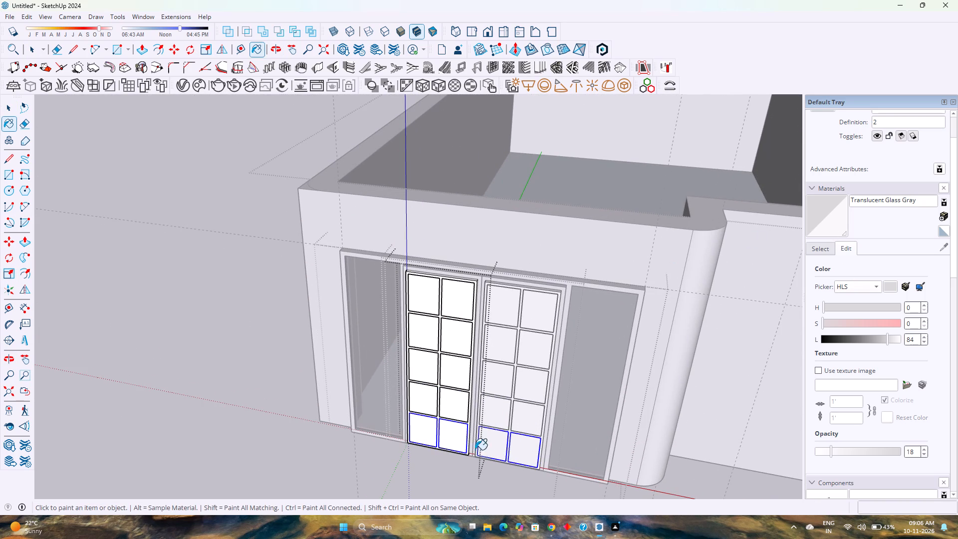
{"action": "key", "text": "space"}
{"action": "double_click", "coordinate": [453, 445]}
{"action": "scroll", "coordinate": [453, 445], "scroll_direction": "up", "scroll_amount": 2}
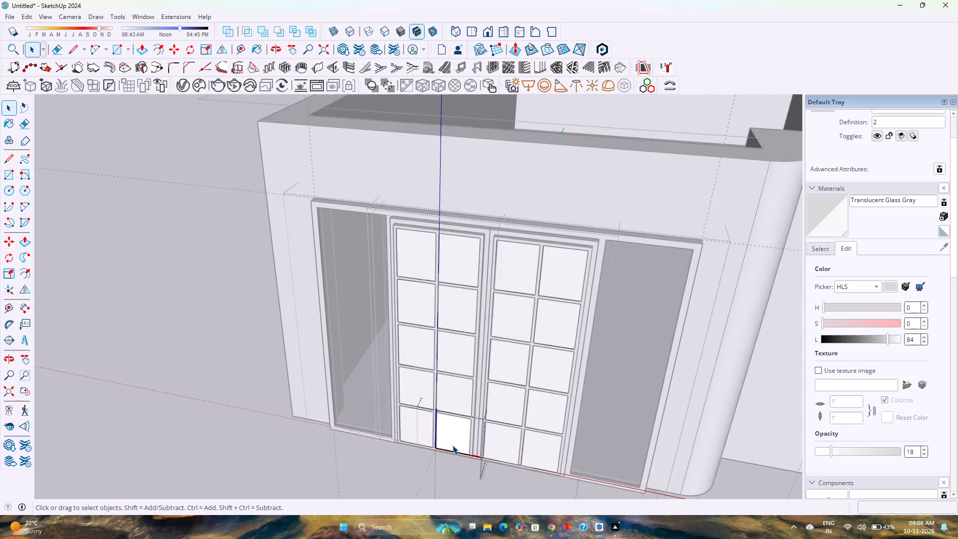
{"action": "scroll", "coordinate": [453, 445], "scroll_direction": "up", "scroll_amount": 2}
{"action": "left_click", "coordinate": [454, 439]}
{"action": "left_click", "coordinate": [814, 227]}
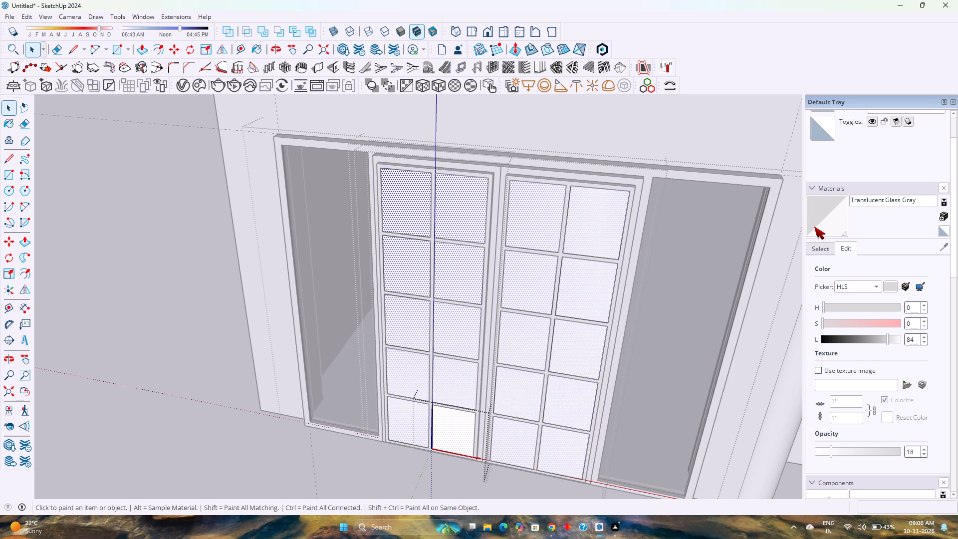
{"action": "left_click", "coordinate": [462, 435]}
Push/Pull the glass pane face to a 12 mm thickness and exit the pane component.
{"action": "scroll", "coordinate": [461, 433], "scroll_direction": "up", "scroll_amount": 3}
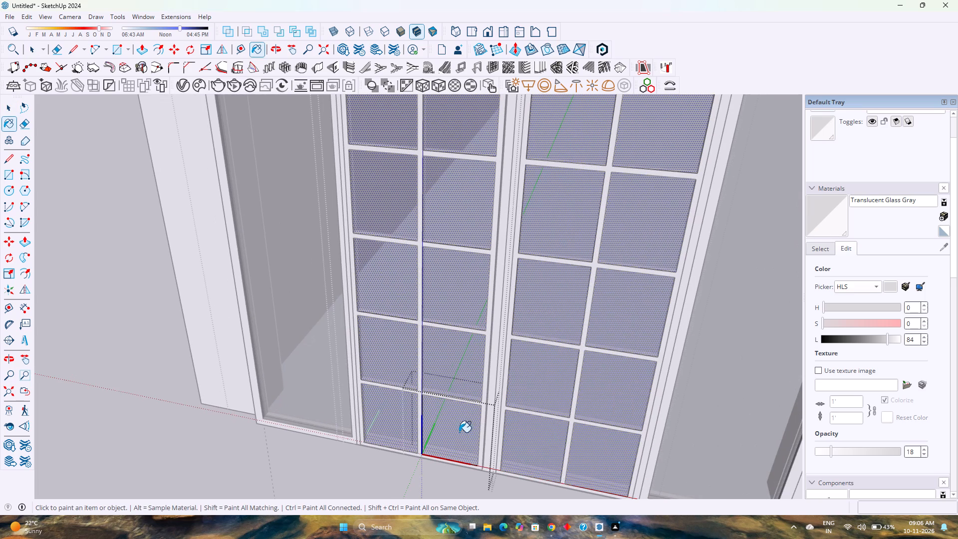
{"action": "key", "text": "p"}
{"action": "left_click", "coordinate": [455, 432]}
{"action": "type", "text": "12"}
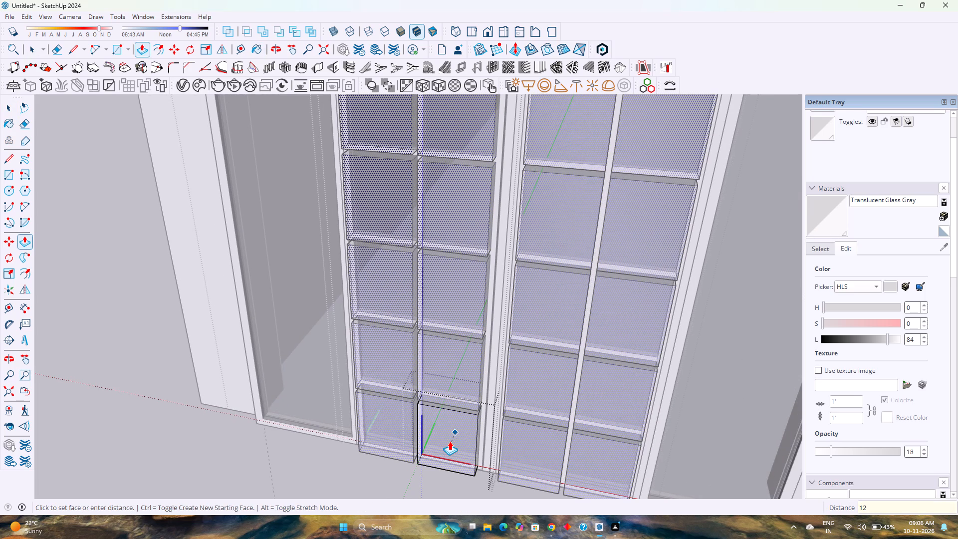
{"action": "key", "text": "m"}
{"action": "key", "text": "m"}
{"action": "key", "text": "Return"}
{"action": "key", "text": "space"}
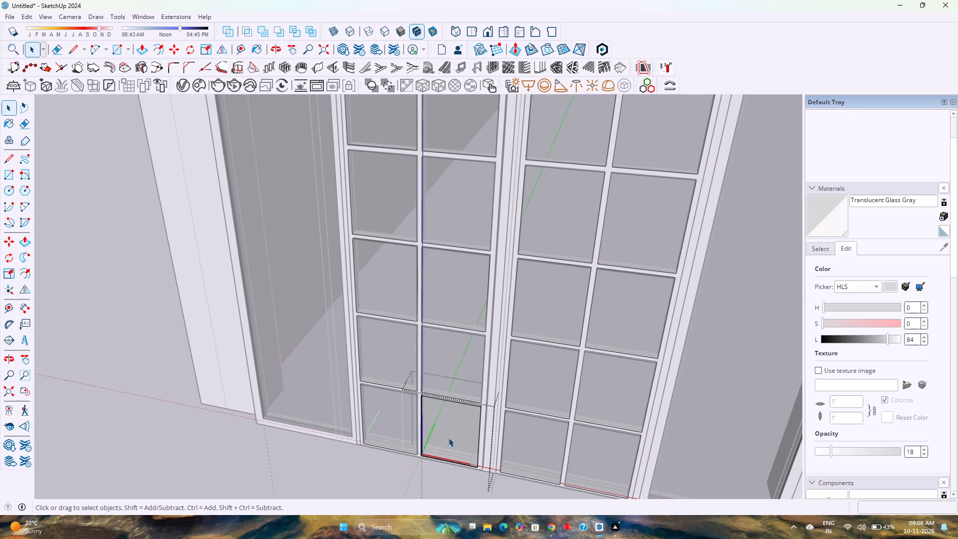
{"action": "key", "text": "Escape"}
Select every instance of the glass pane component and move them about 13/16" inward to the middle of the leaf frame's depth.
{"action": "left_click", "coordinate": [449, 438]}
{"action": "right_click", "coordinate": [449, 438]}
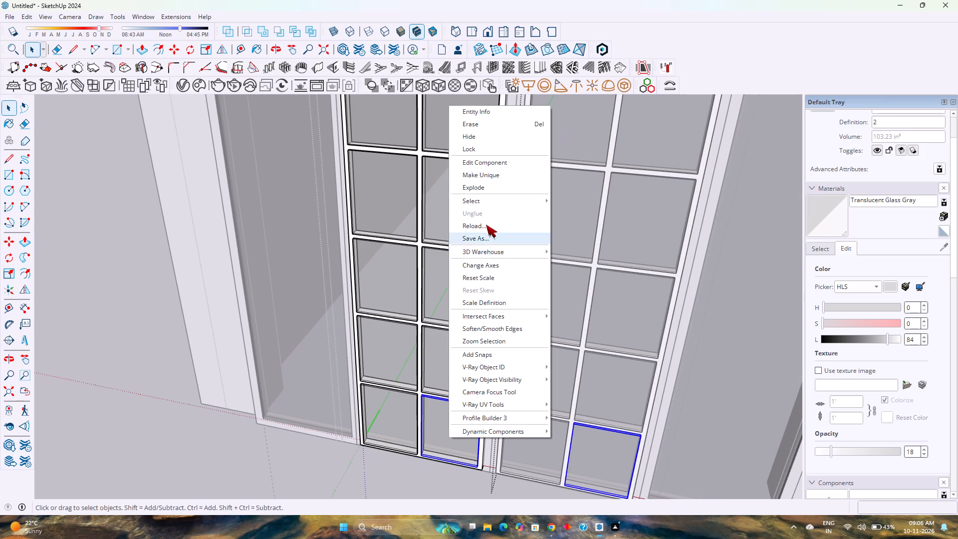
{"action": "left_click", "coordinate": [584, 212]}
{"action": "key", "text": "m"}
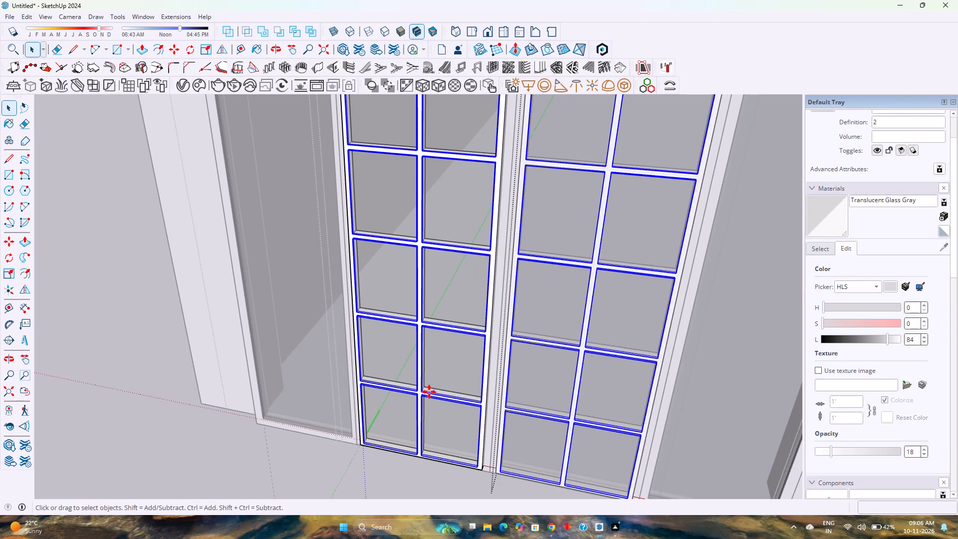
{"action": "scroll", "coordinate": [360, 464], "scroll_direction": "up", "scroll_amount": 17}
{"action": "middle_click_drag", "start_coordinate": [368, 434], "coordinate": [367, 435]}
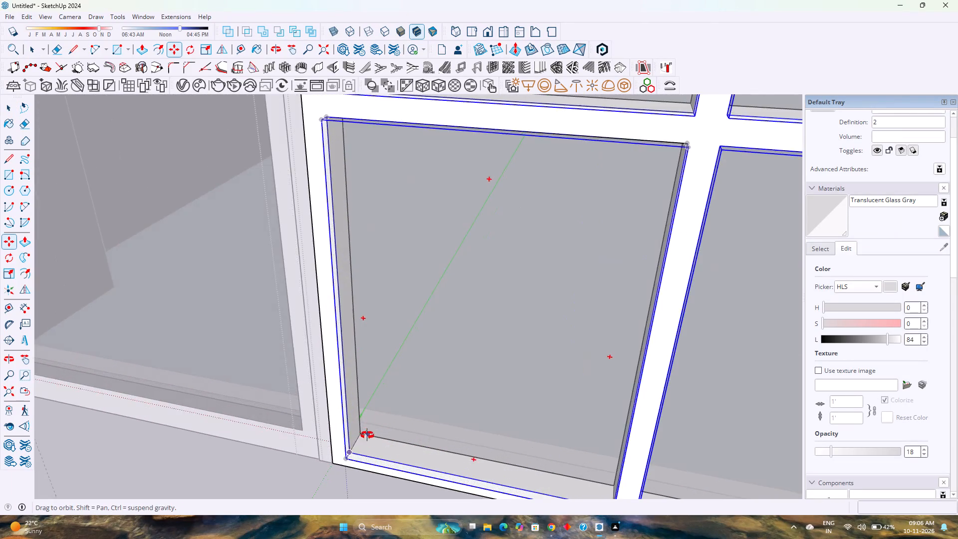
{"action": "middle_click_drag", "start_coordinate": [367, 435], "coordinate": [318, 497]}
{"action": "scroll", "coordinate": [347, 426], "scroll_direction": "up", "scroll_amount": 18}
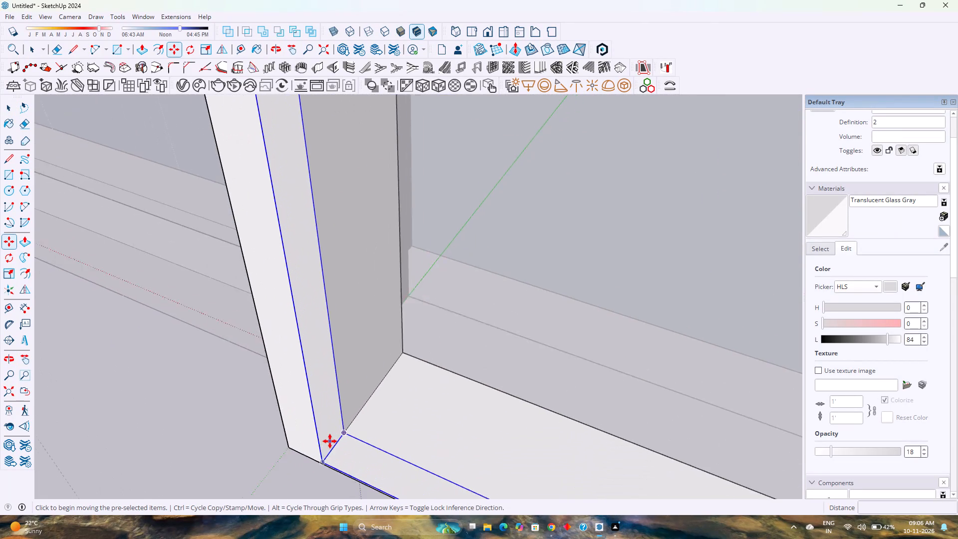
{"action": "scroll", "coordinate": [330, 441], "scroll_direction": "up", "scroll_amount": 2}
{"action": "key", "text": "k"}
{"action": "left_click", "coordinate": [338, 448]}
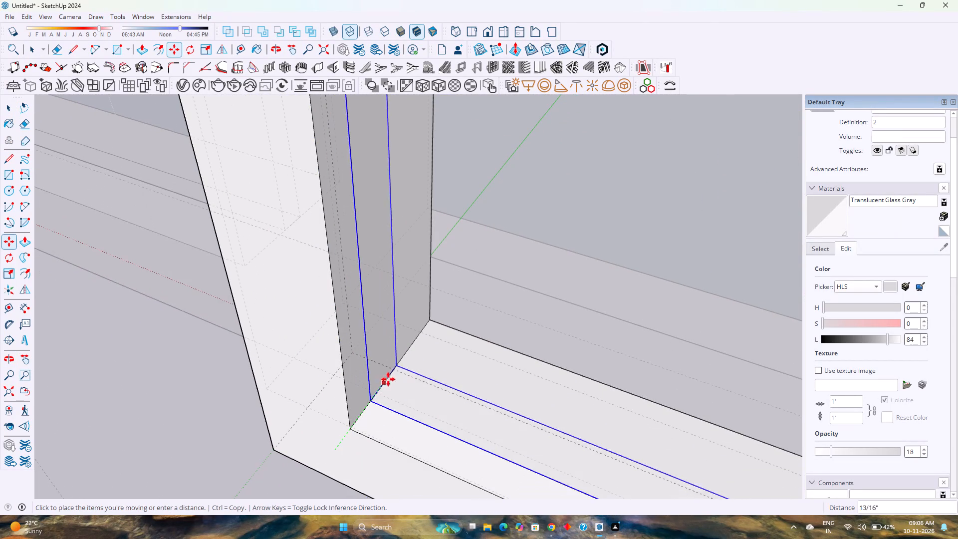
{"action": "left_click", "coordinate": [393, 371]}
{"action": "key", "text": "k"}
{"action": "scroll", "coordinate": [408, 381], "scroll_direction": "down", "scroll_amount": 2}
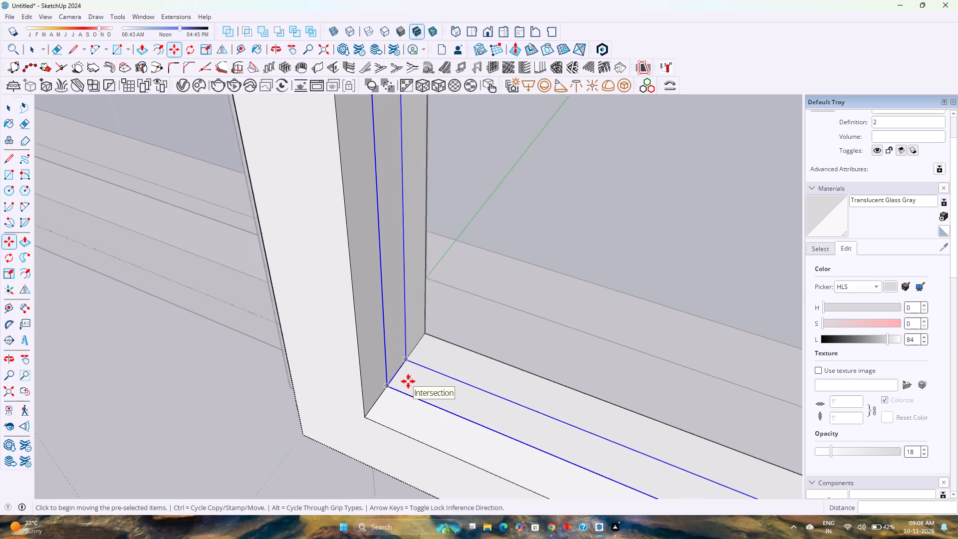
{"action": "scroll", "coordinate": [408, 381], "scroll_direction": "down", "scroll_amount": 5}
{"action": "key", "text": "space"}
{"action": "scroll", "coordinate": [405, 382], "scroll_direction": "down", "scroll_amount": 8}
{"action": "key", "text": "Escape"}
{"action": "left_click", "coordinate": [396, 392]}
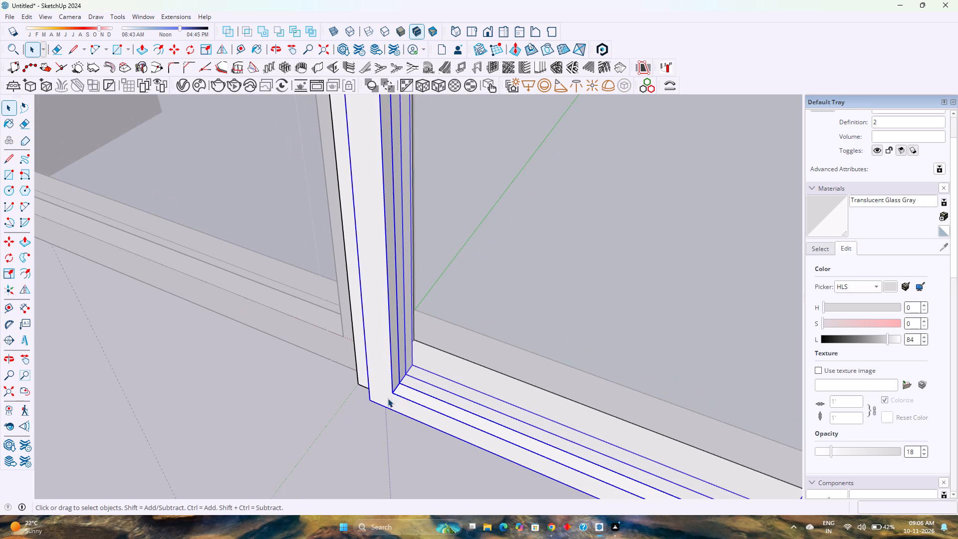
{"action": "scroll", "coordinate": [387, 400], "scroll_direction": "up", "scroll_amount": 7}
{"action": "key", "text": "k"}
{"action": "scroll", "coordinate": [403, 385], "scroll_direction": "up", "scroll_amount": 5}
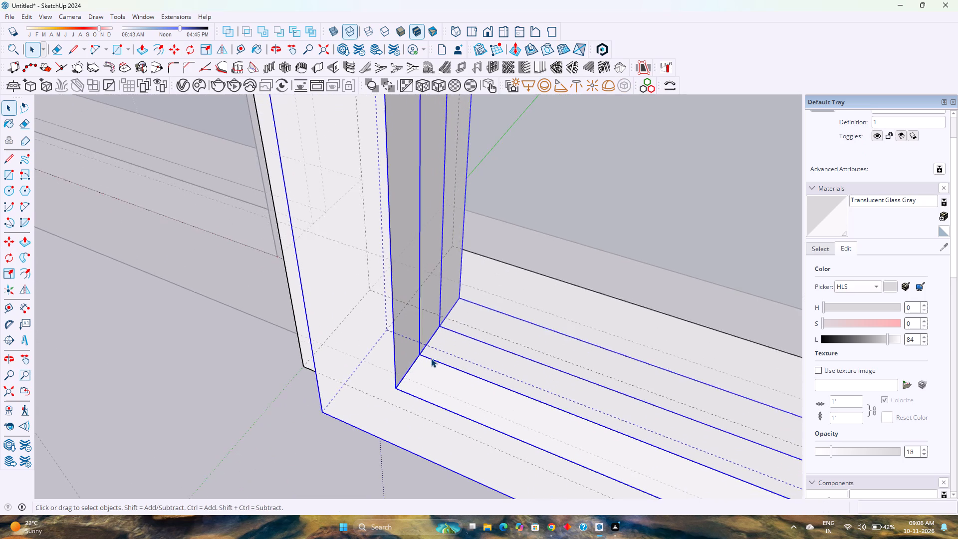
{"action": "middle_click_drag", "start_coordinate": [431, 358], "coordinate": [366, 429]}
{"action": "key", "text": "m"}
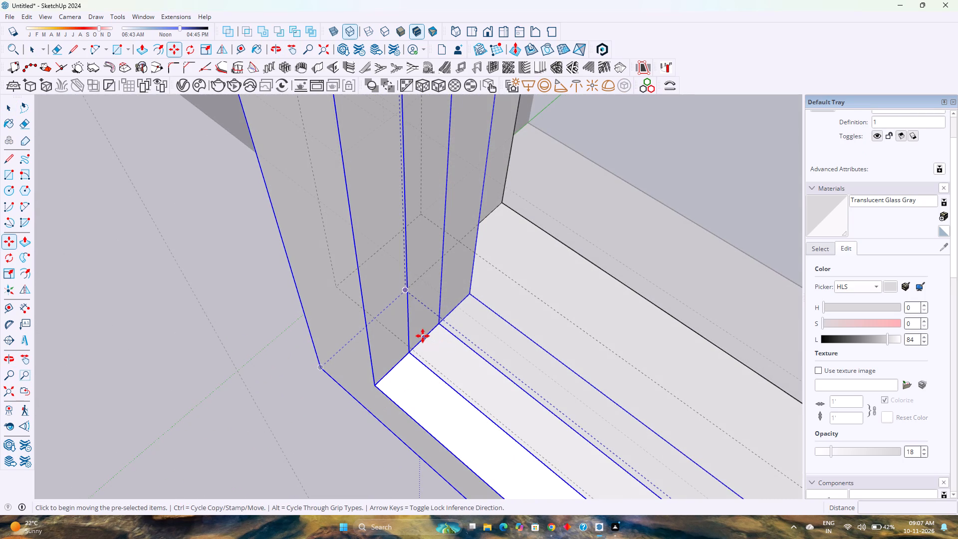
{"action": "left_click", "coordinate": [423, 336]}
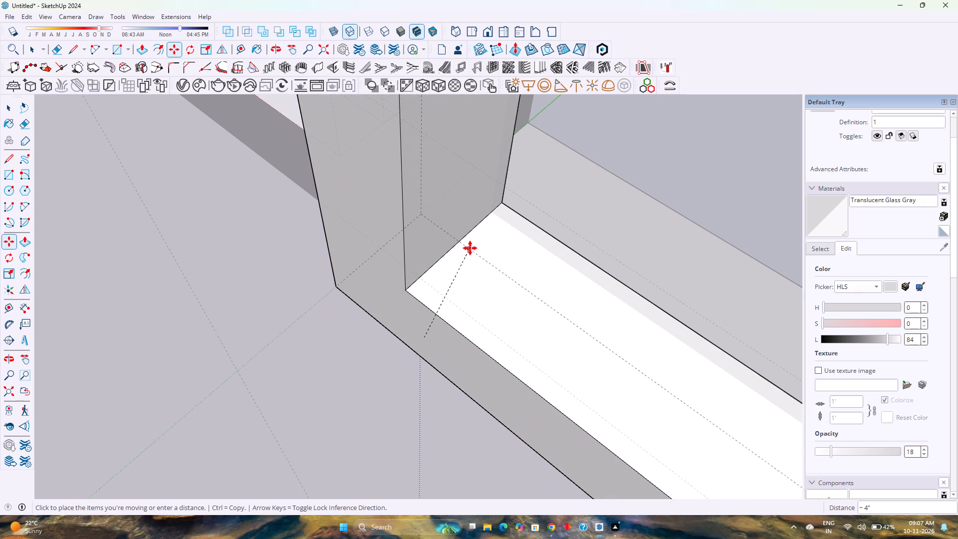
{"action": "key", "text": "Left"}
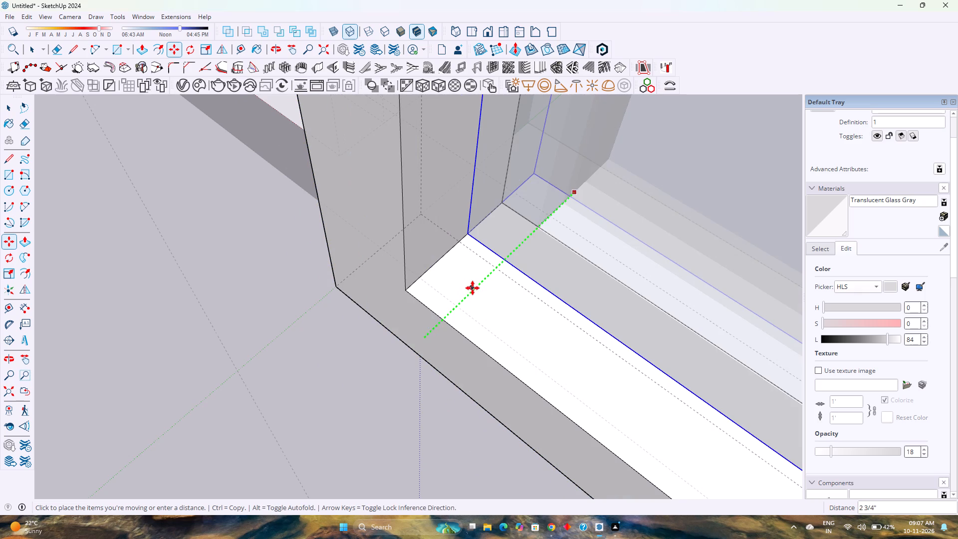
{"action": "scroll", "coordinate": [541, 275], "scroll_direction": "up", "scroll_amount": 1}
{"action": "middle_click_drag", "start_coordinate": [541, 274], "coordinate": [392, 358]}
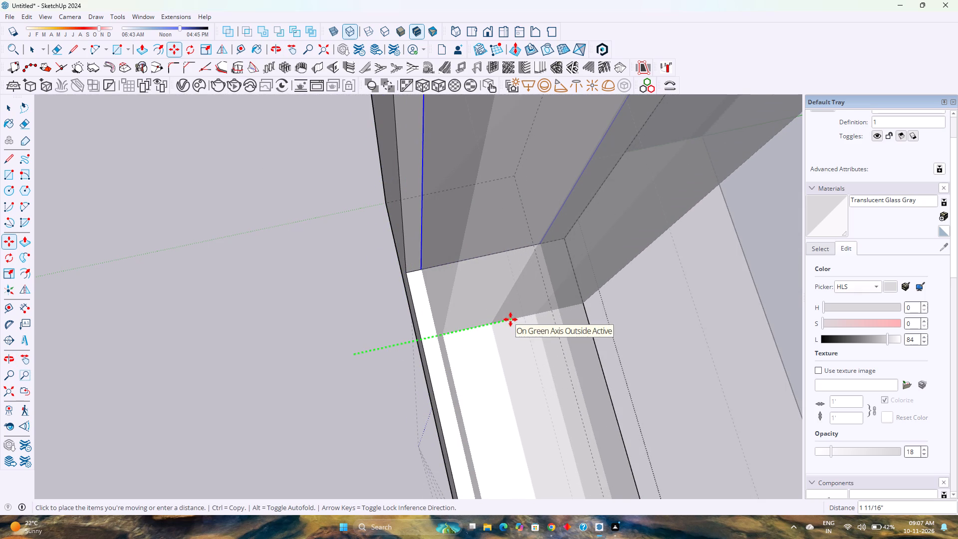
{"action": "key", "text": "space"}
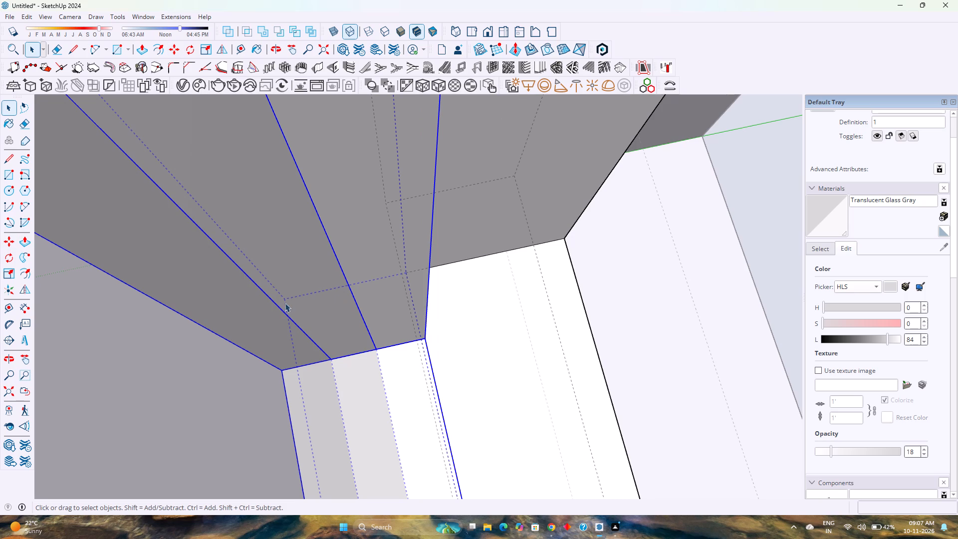
Move the left door leaf about 1 3/4" inward along the green axis to centre it in the outer frame's depth.
{"action": "middle_click_drag", "start_coordinate": [285, 303], "coordinate": [501, 253]}
{"action": "scroll", "coordinate": [506, 252], "scroll_direction": "down", "scroll_amount": 16}
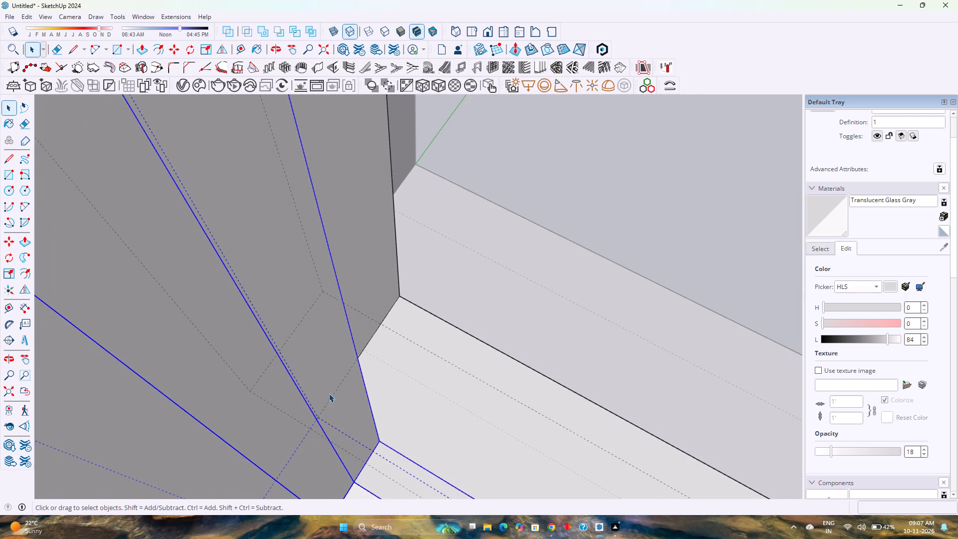
{"action": "middle_click_drag", "start_coordinate": [329, 393], "coordinate": [433, 318]}
{"action": "scroll", "coordinate": [442, 310], "scroll_direction": "down", "scroll_amount": 15}
{"action": "scroll", "coordinate": [442, 310], "scroll_direction": "up", "scroll_amount": 1}
{"action": "scroll", "coordinate": [442, 310], "scroll_direction": "down", "scroll_amount": 5}
{"action": "scroll", "coordinate": [442, 310], "scroll_direction": "up", "scroll_amount": 1}
{"action": "scroll", "coordinate": [442, 310], "scroll_direction": "down", "scroll_amount": 6}
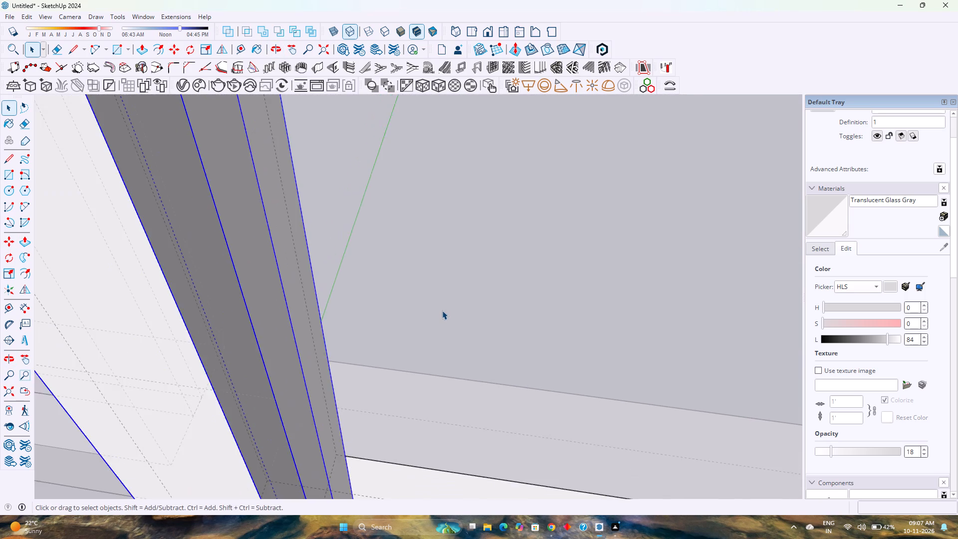
{"action": "scroll", "coordinate": [442, 310], "scroll_direction": "down", "scroll_amount": 16}
{"action": "middle_click_drag", "start_coordinate": [373, 392], "coordinate": [412, 325], "text": "shift"}
{"action": "middle_click_drag", "start_coordinate": [407, 403], "coordinate": [378, 412]}
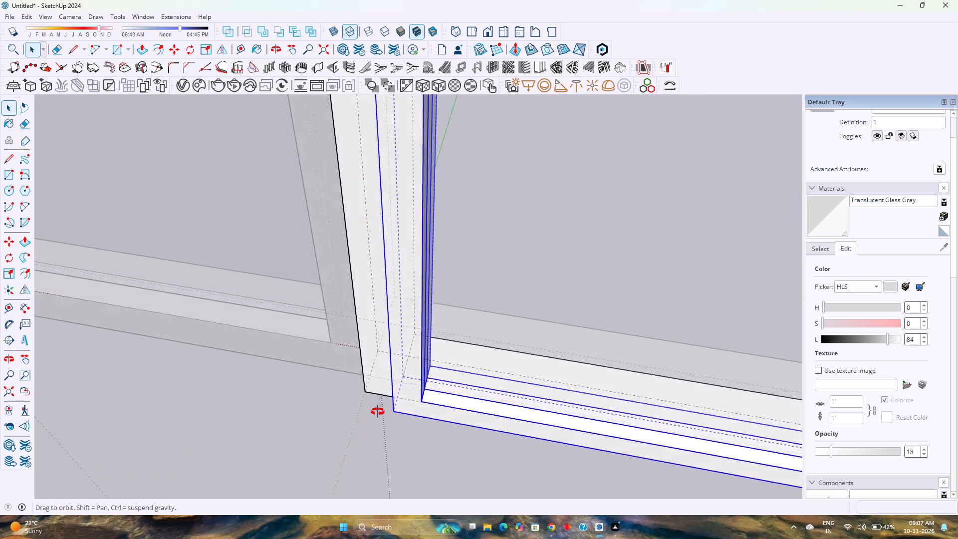
{"action": "middle_click_drag", "start_coordinate": [378, 412], "coordinate": [280, 435]}
{"action": "scroll", "coordinate": [335, 388], "scroll_direction": "up", "scroll_amount": 14}
{"action": "middle_click_drag", "start_coordinate": [391, 386], "coordinate": [495, 367]}
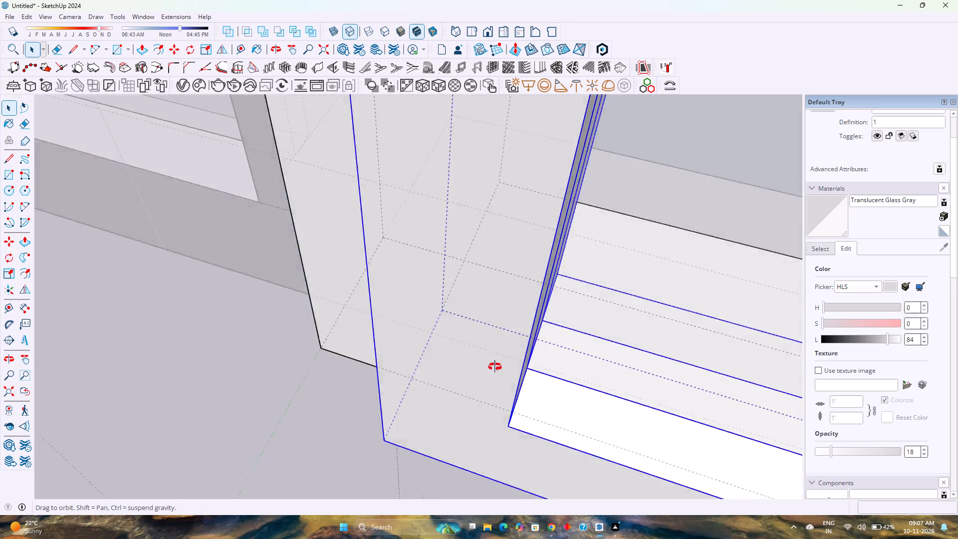
{"action": "middle_click_drag", "start_coordinate": [495, 367], "coordinate": [738, 324]}
{"action": "scroll", "coordinate": [438, 384], "scroll_direction": "down", "scroll_amount": 4}
{"action": "key", "text": "k"}
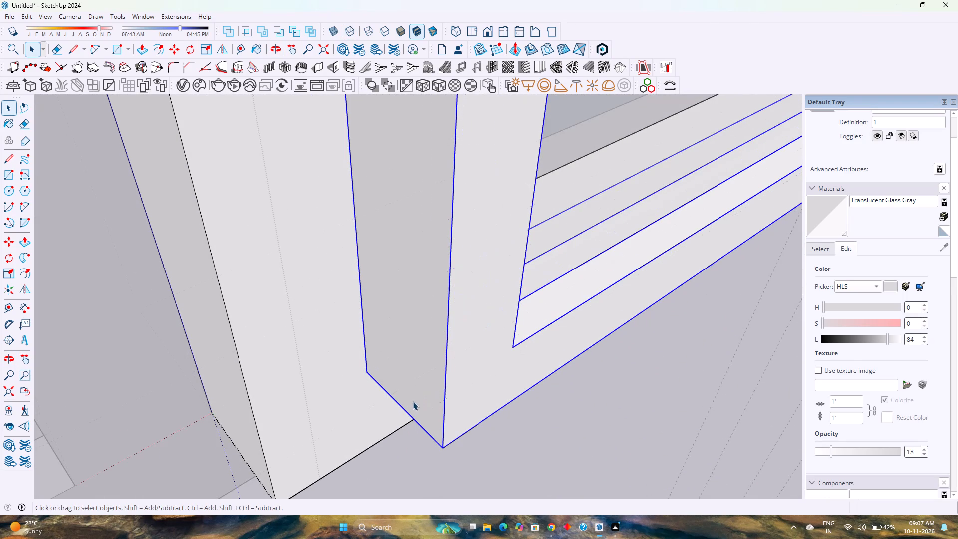
{"action": "key", "text": "k"}
{"action": "key", "text": "m"}
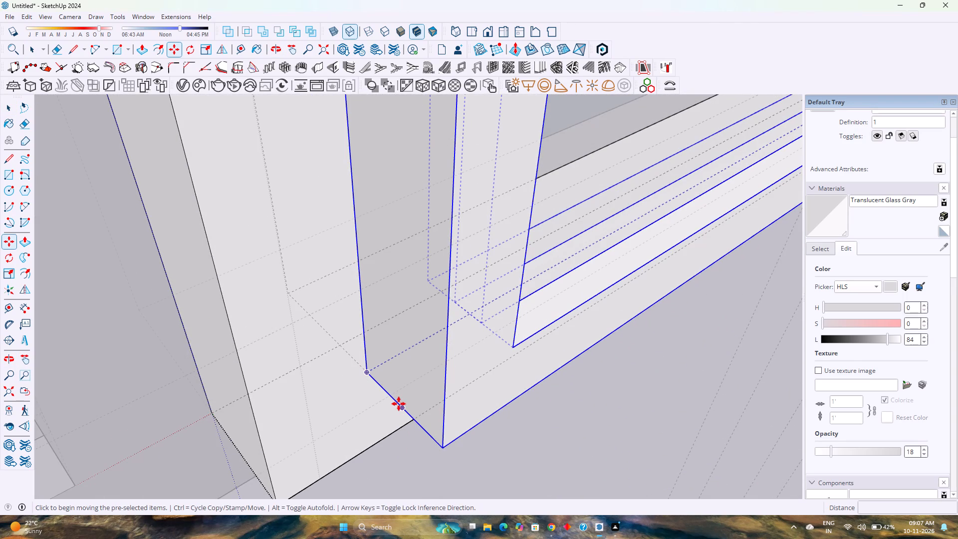
{"action": "left_click", "coordinate": [403, 406]}
{"action": "scroll", "coordinate": [401, 352], "scroll_direction": "up", "scroll_amount": 1}
{"action": "middle_click_drag", "start_coordinate": [401, 351], "coordinate": [141, 396]}
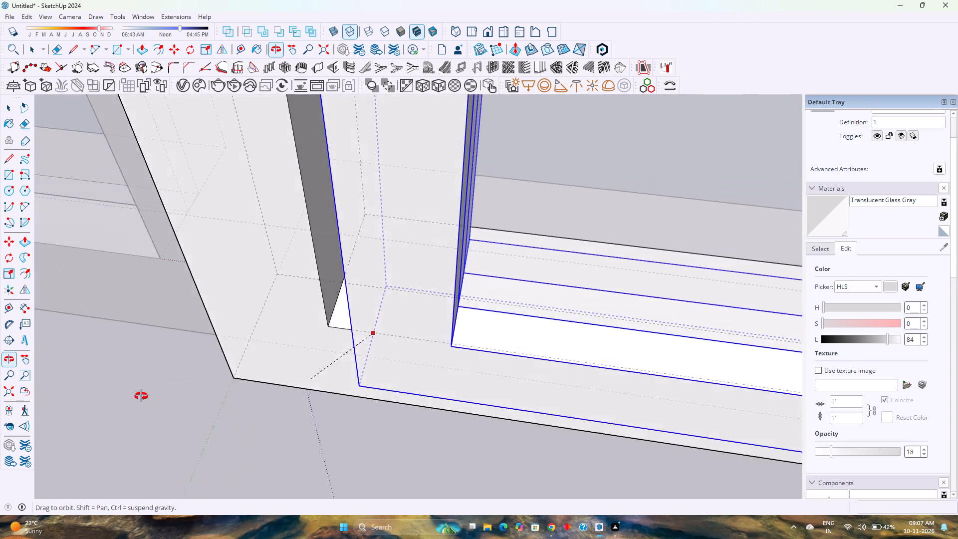
{"action": "middle_click_drag", "start_coordinate": [141, 396], "coordinate": [53, 397]}
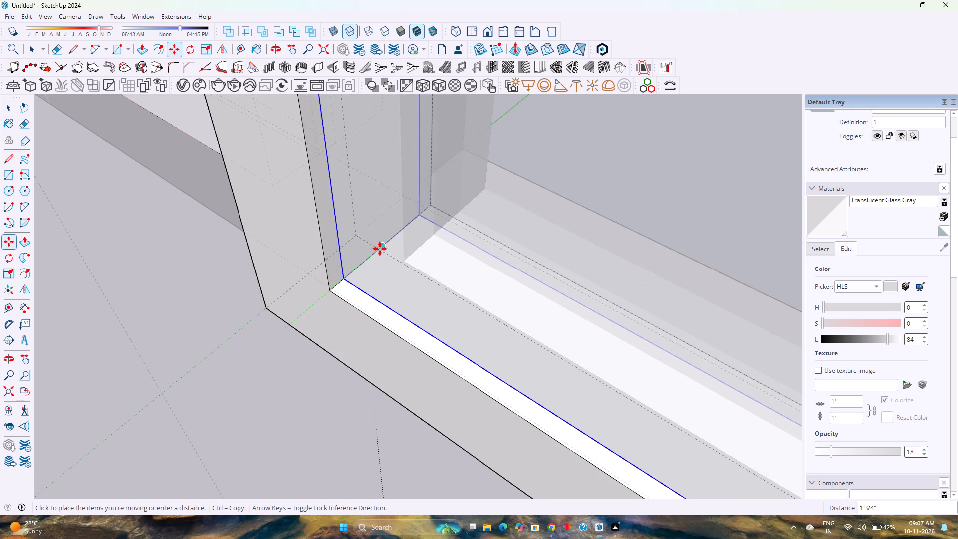
{"action": "left_click", "coordinate": [380, 249]}
{"action": "key", "text": "k"}
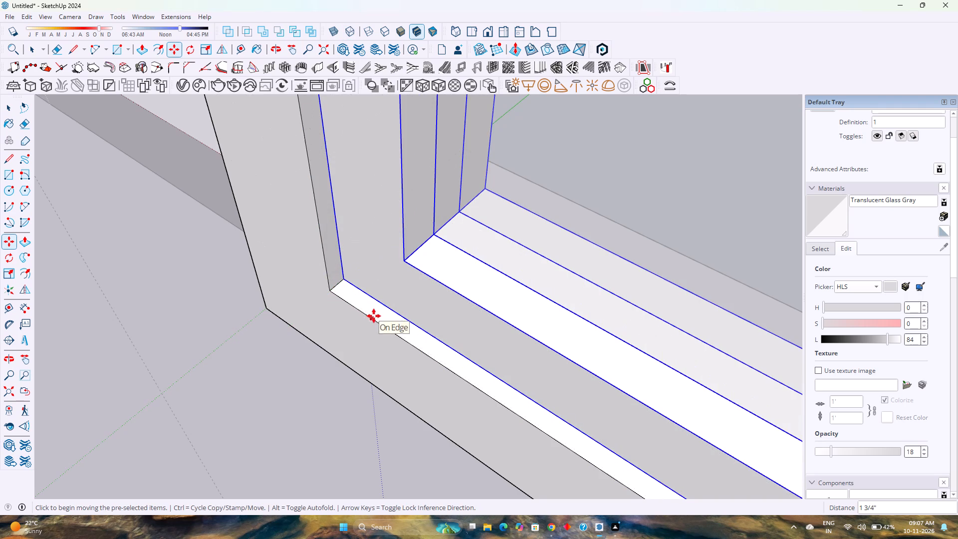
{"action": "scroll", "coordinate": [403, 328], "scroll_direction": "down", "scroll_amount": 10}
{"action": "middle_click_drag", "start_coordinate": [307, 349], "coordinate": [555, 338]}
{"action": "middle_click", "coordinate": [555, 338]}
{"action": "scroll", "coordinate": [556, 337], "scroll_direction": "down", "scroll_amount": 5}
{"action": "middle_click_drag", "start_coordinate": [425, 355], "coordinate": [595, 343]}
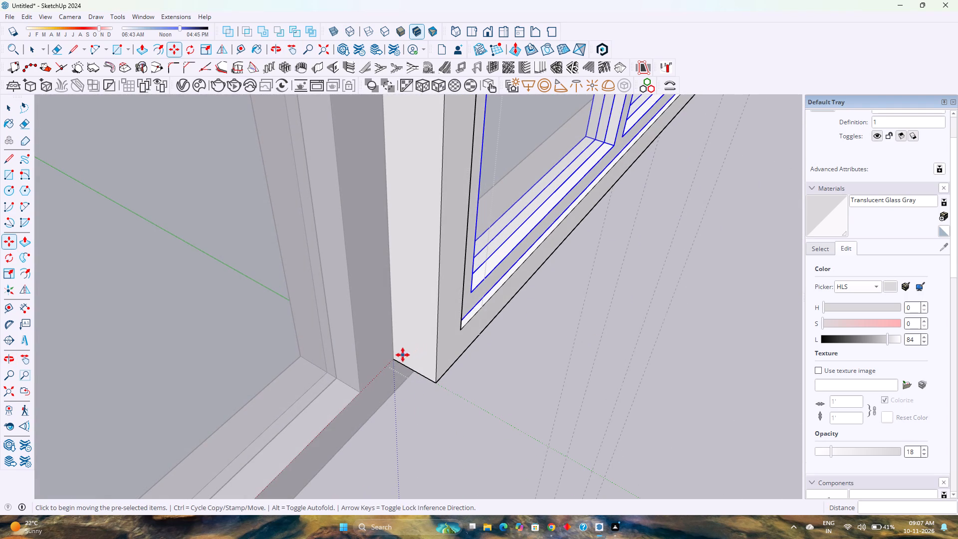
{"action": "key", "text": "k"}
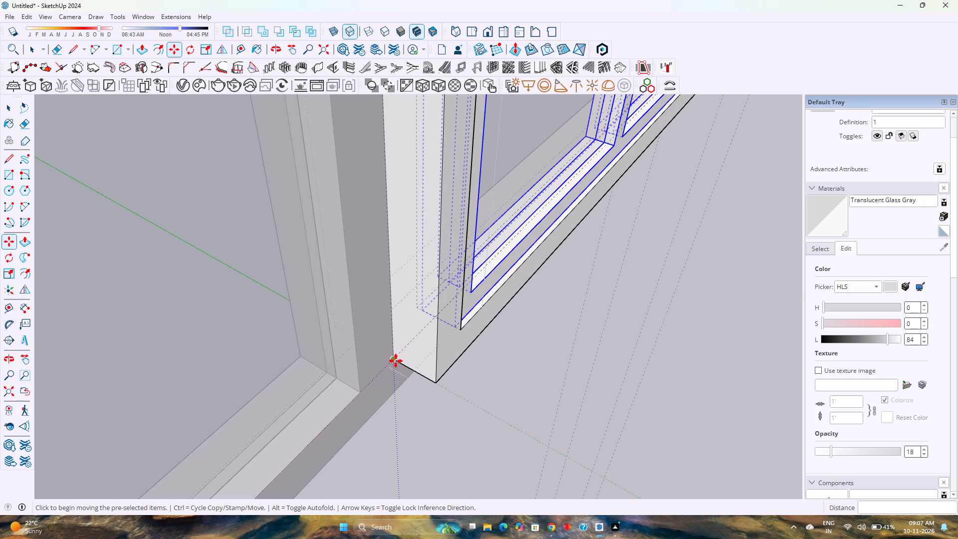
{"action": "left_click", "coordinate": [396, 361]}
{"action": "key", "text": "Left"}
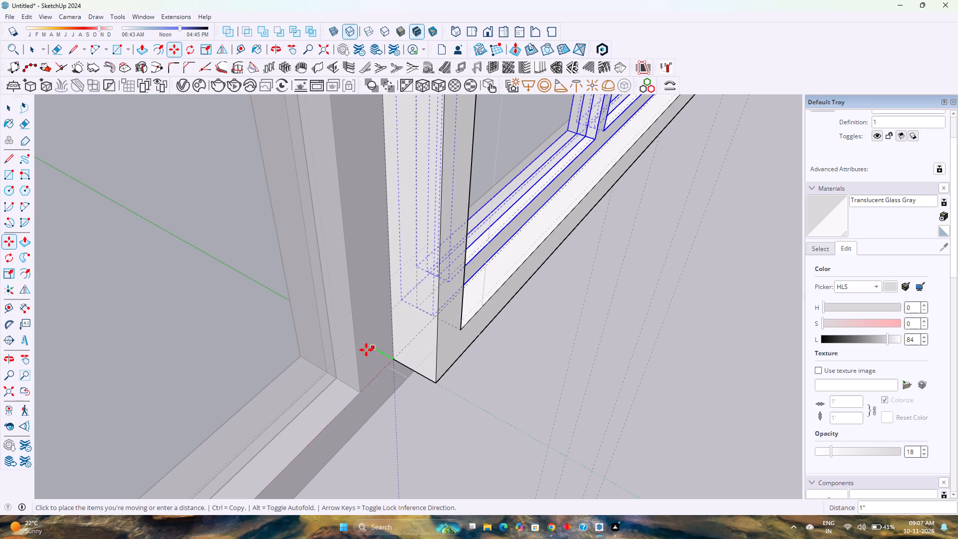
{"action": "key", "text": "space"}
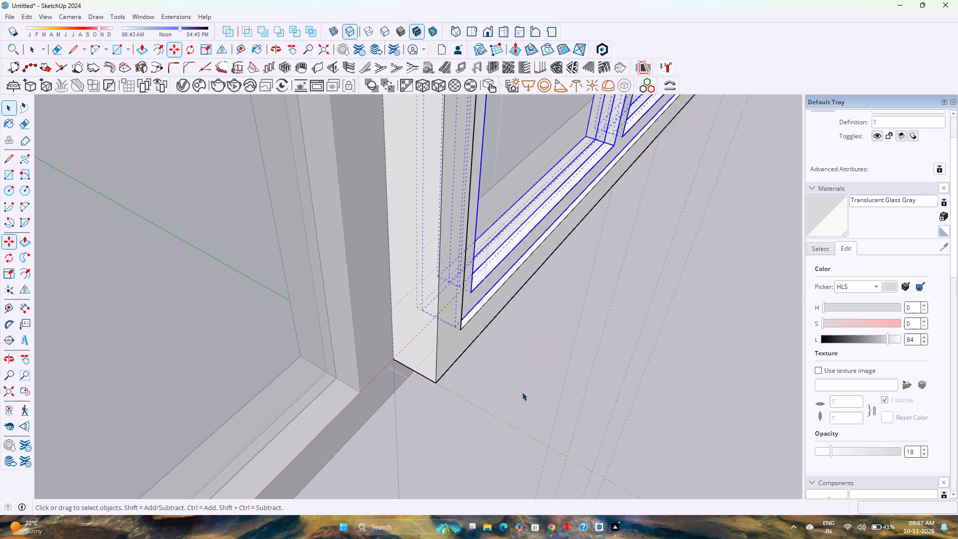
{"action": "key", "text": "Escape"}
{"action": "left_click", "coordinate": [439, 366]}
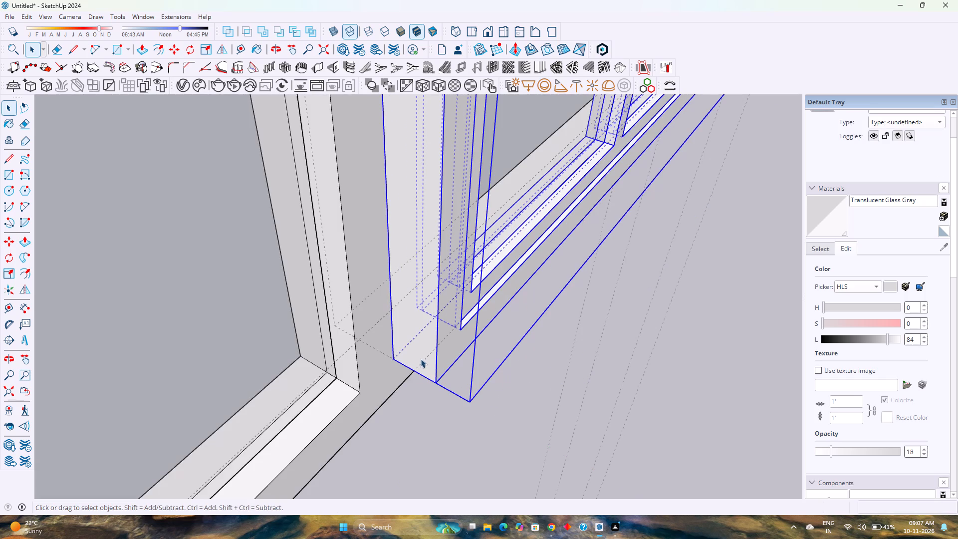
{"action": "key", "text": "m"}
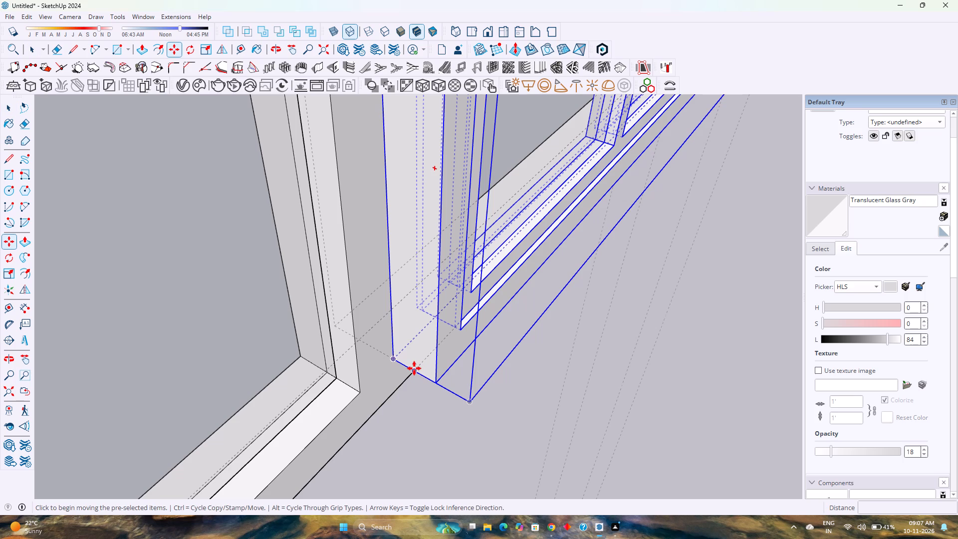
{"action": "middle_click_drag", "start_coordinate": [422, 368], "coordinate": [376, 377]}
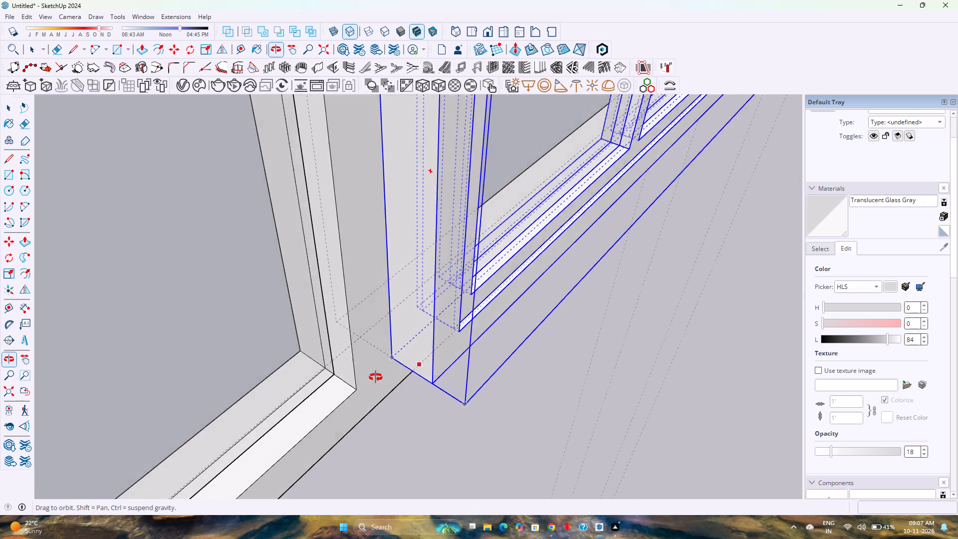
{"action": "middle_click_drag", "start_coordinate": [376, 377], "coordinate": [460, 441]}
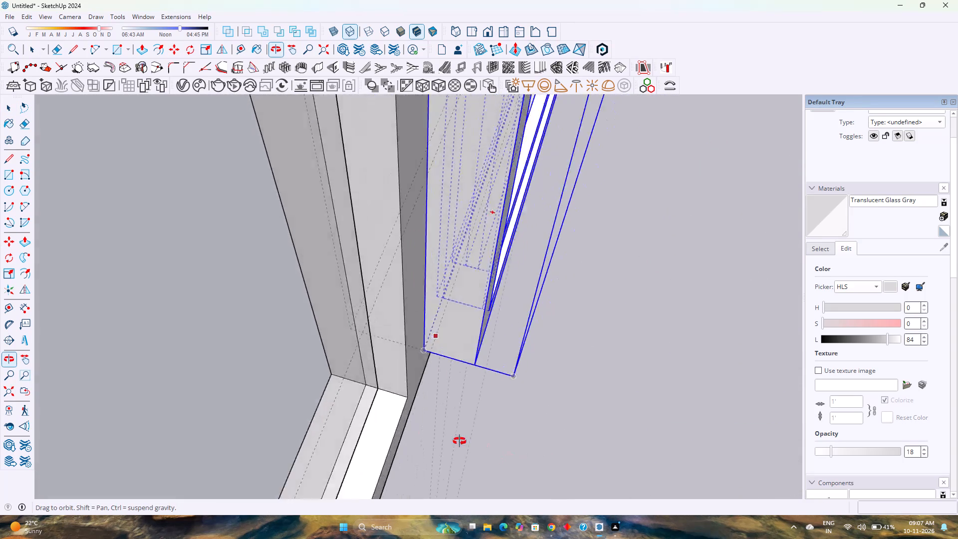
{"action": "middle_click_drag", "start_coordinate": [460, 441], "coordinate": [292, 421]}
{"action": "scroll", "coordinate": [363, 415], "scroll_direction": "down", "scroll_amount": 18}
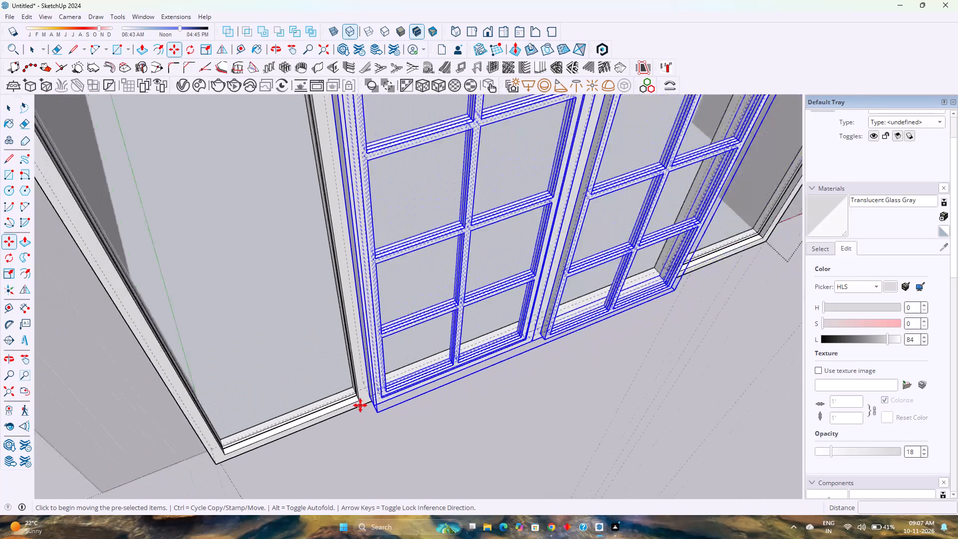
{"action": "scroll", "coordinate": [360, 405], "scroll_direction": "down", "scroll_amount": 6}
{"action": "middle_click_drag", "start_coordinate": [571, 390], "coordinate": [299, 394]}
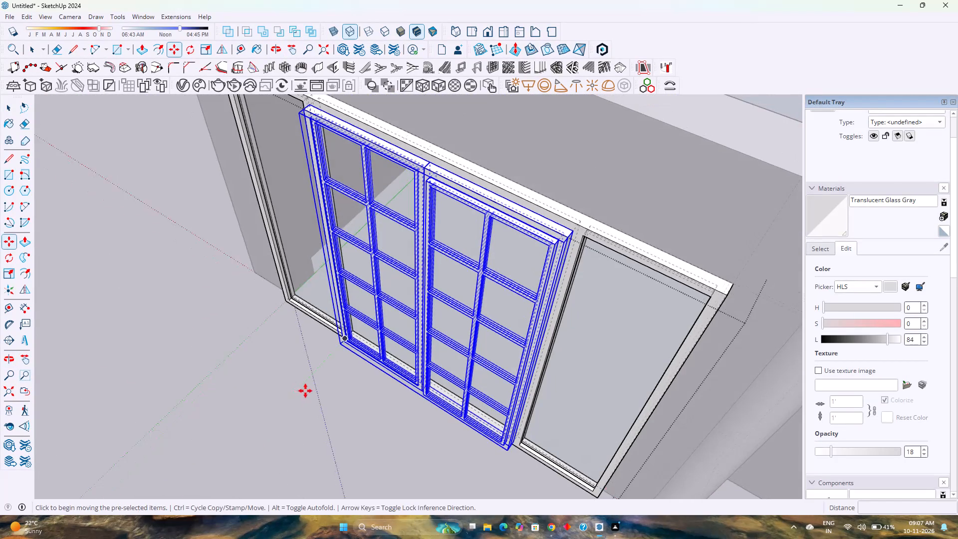
Turn off the display of back edges and leave the Move tool.
{"action": "key", "text": "k"}
{"action": "scroll", "coordinate": [438, 376], "scroll_direction": "up", "scroll_amount": 6}
{"action": "key", "text": "space"}
Open the door group and move the right door leaf about 1 3/4" inward along the green axis to centre it in the outer frame's depth.
{"action": "scroll", "coordinate": [408, 397], "scroll_direction": "down", "scroll_amount": 3}
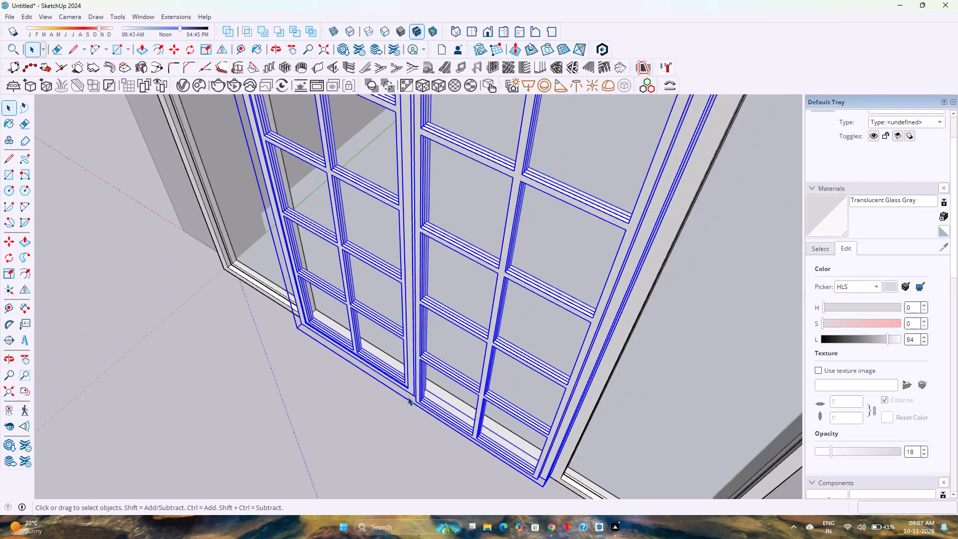
{"action": "scroll", "coordinate": [408, 397], "scroll_direction": "up", "scroll_amount": 3}
{"action": "scroll", "coordinate": [408, 397], "scroll_direction": "down", "scroll_amount": 7}
{"action": "middle_click_drag", "start_coordinate": [479, 392], "coordinate": [526, 390]}
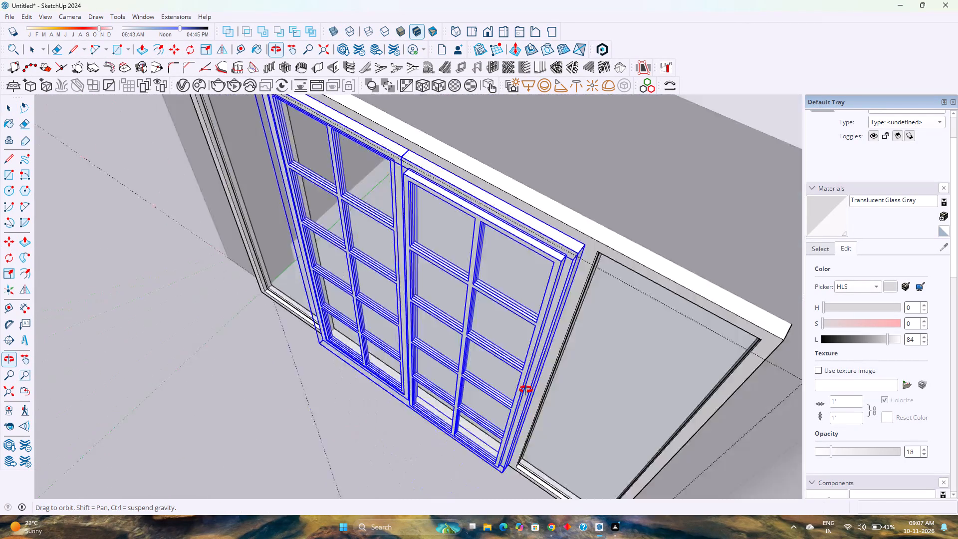
{"action": "middle_click_drag", "start_coordinate": [526, 390], "coordinate": [541, 383]}
{"action": "scroll", "coordinate": [531, 359], "scroll_direction": "up", "scroll_amount": 4}
{"action": "scroll", "coordinate": [494, 390], "scroll_direction": "up", "scroll_amount": 2}
{"action": "scroll", "coordinate": [428, 402], "scroll_direction": "up", "scroll_amount": 7}
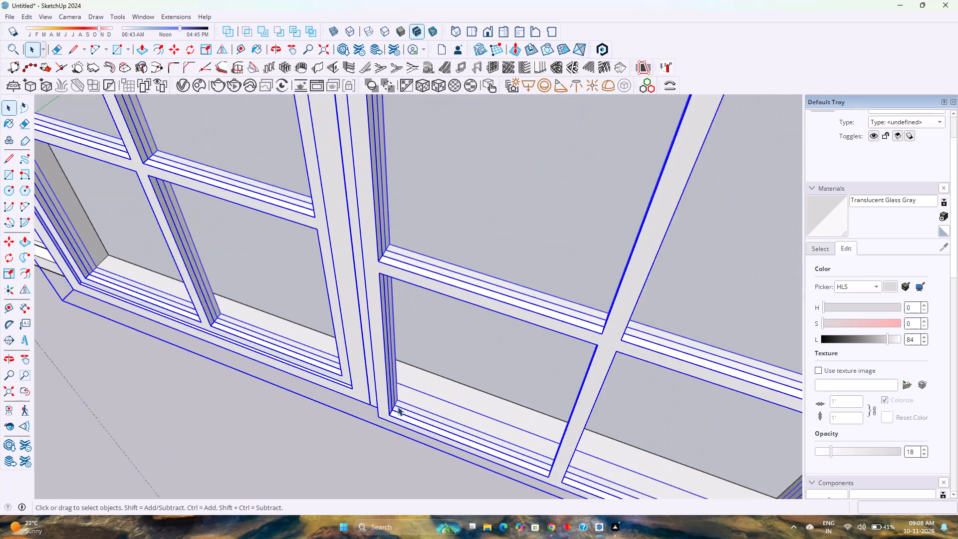
{"action": "scroll", "coordinate": [398, 407], "scroll_direction": "up", "scroll_amount": 2}
{"action": "double_click", "coordinate": [374, 365]}
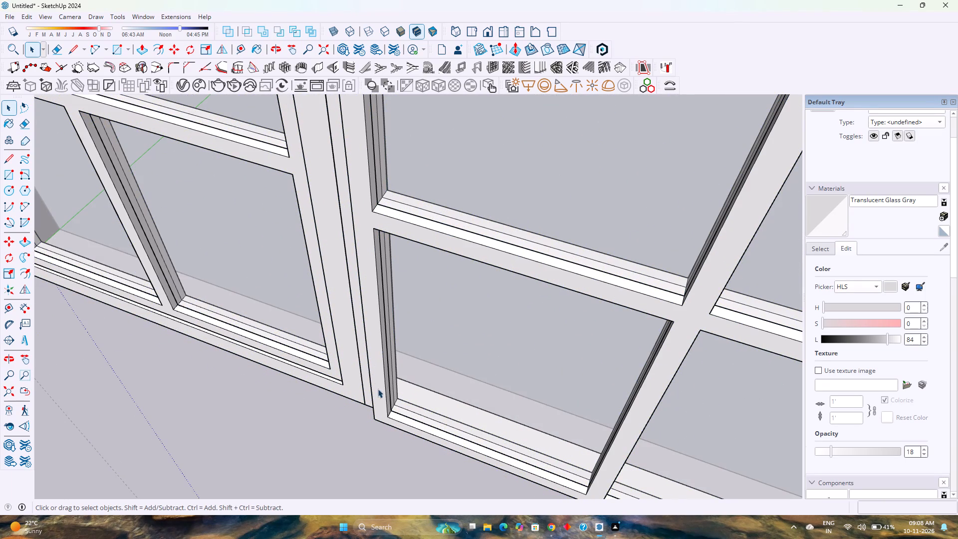
{"action": "left_click", "coordinate": [378, 408]}
{"action": "scroll", "coordinate": [379, 411], "scroll_direction": "up", "scroll_amount": 4}
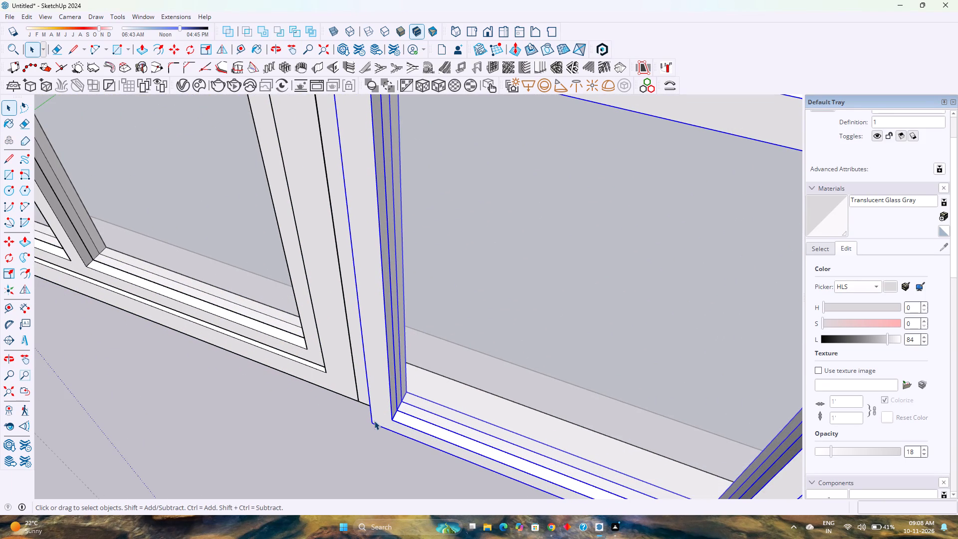
{"action": "key", "text": "m"}
{"action": "scroll", "coordinate": [402, 422], "scroll_direction": "up", "scroll_amount": 8}
{"action": "middle_click_drag", "start_coordinate": [400, 401], "coordinate": [282, 438]}
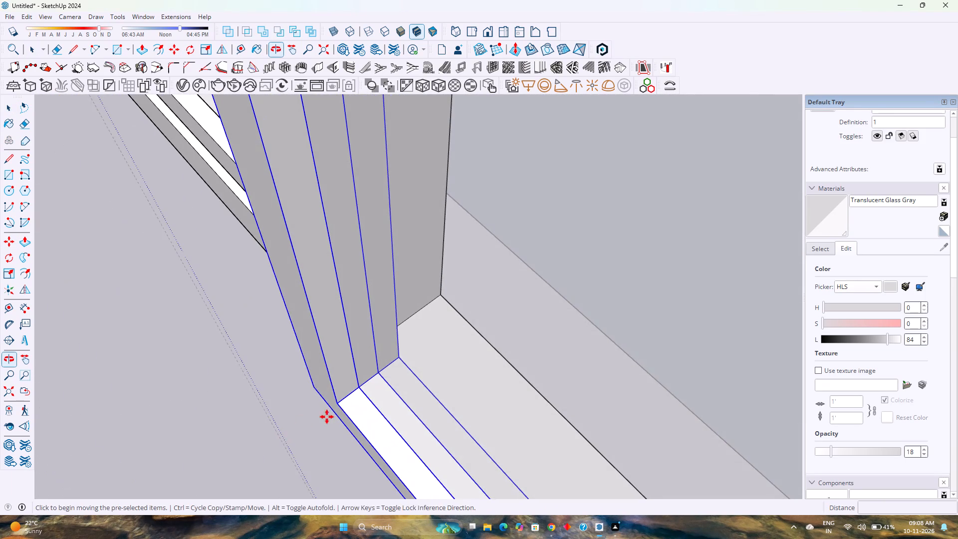
{"action": "middle_click_drag", "start_coordinate": [323, 394], "coordinate": [758, 331]}
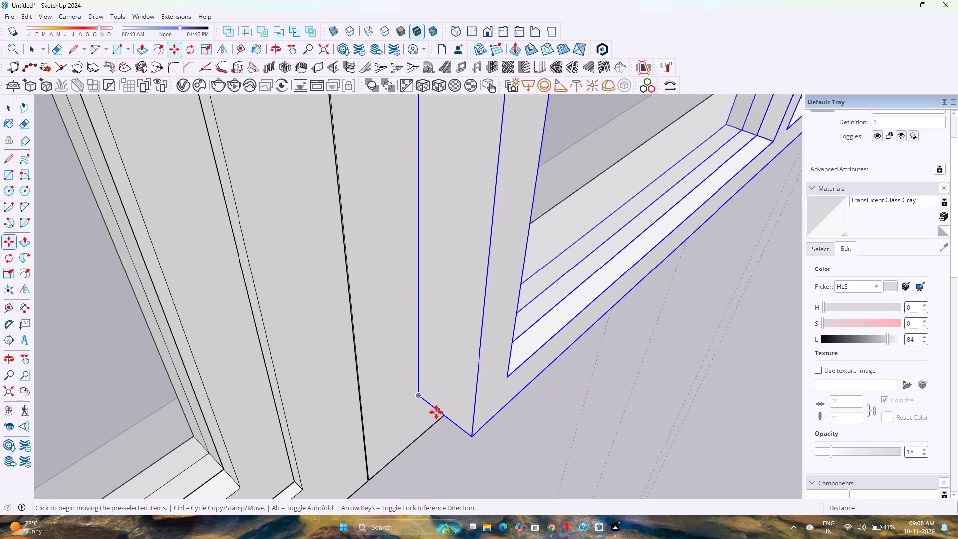
{"action": "left_click", "coordinate": [445, 413]}
{"action": "scroll", "coordinate": [429, 374], "scroll_direction": "up", "scroll_amount": 1}
{"action": "middle_click_drag", "start_coordinate": [429, 374], "coordinate": [386, 391]}
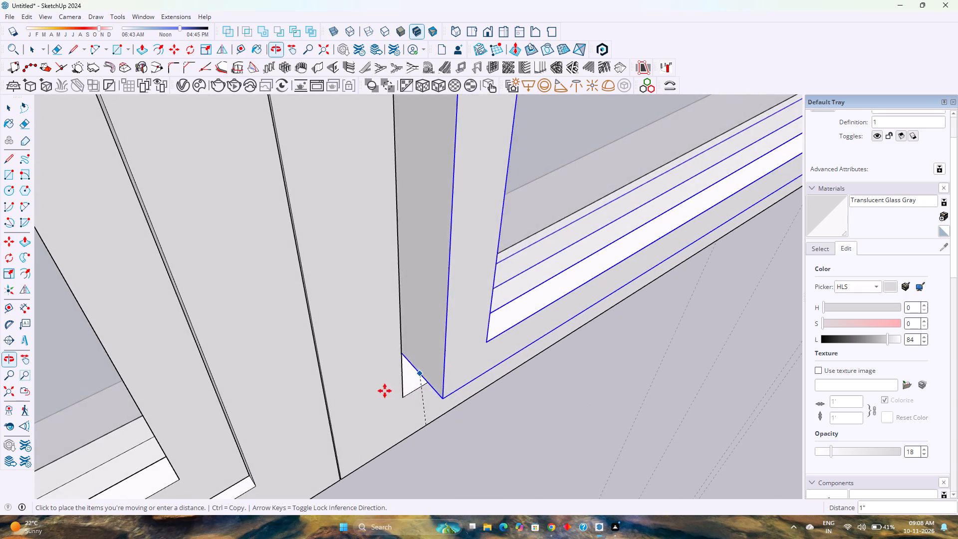
{"action": "key", "text": "Left"}
{"action": "scroll", "coordinate": [402, 368], "scroll_direction": "up", "scroll_amount": 1}
{"action": "scroll", "coordinate": [498, 359], "scroll_direction": "up", "scroll_amount": 1}
{"action": "middle_click_drag", "start_coordinate": [498, 358], "coordinate": [89, 408]}
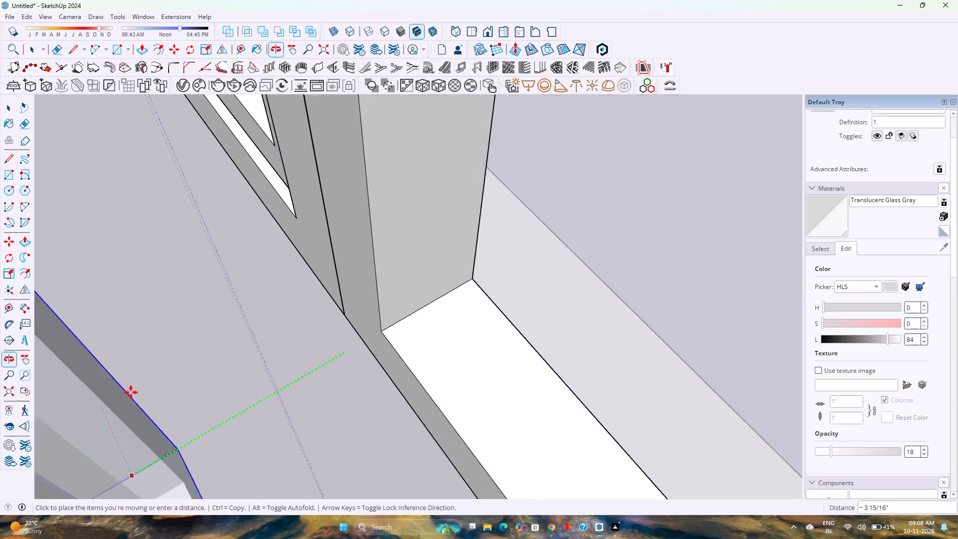
{"action": "left_click", "coordinate": [431, 306]}
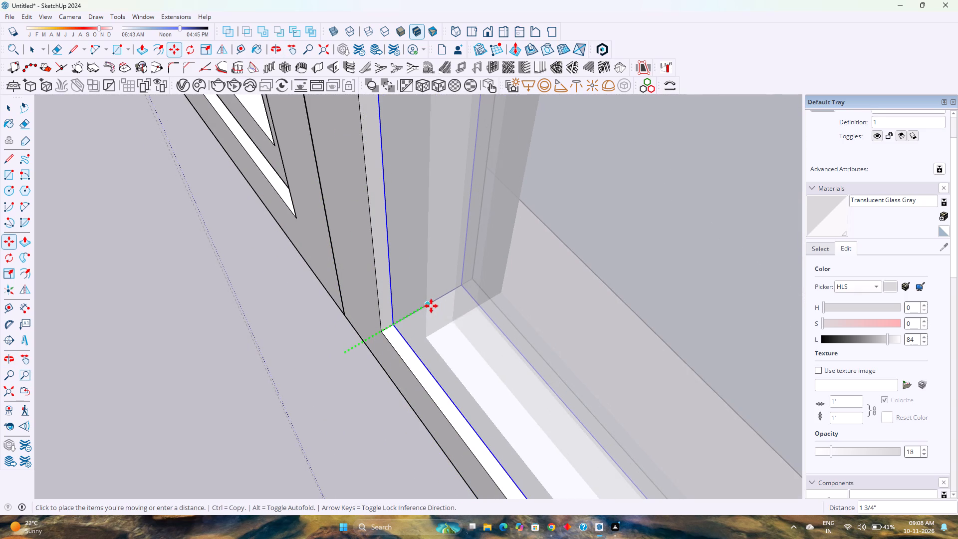
{"action": "scroll", "coordinate": [340, 331], "scroll_direction": "down", "scroll_amount": 8}
{"action": "key", "text": "space"}
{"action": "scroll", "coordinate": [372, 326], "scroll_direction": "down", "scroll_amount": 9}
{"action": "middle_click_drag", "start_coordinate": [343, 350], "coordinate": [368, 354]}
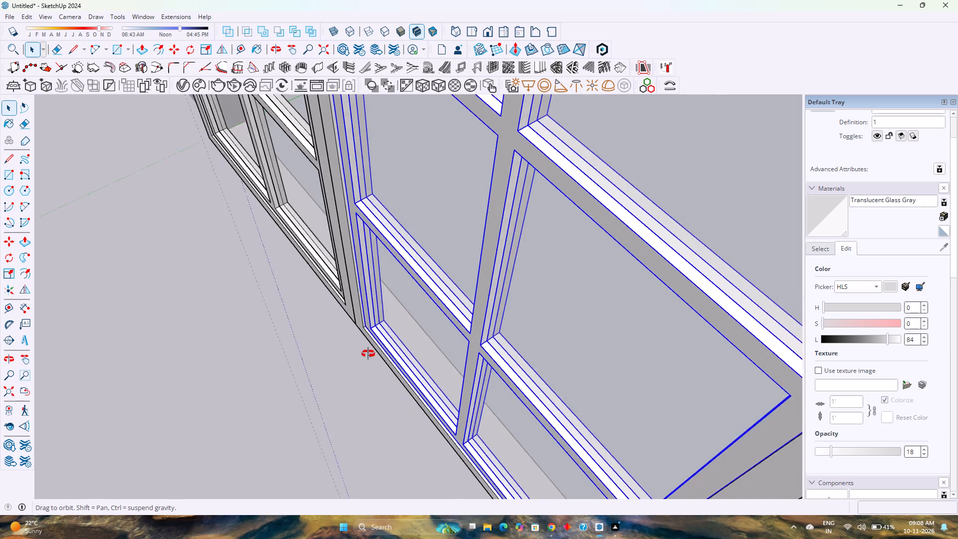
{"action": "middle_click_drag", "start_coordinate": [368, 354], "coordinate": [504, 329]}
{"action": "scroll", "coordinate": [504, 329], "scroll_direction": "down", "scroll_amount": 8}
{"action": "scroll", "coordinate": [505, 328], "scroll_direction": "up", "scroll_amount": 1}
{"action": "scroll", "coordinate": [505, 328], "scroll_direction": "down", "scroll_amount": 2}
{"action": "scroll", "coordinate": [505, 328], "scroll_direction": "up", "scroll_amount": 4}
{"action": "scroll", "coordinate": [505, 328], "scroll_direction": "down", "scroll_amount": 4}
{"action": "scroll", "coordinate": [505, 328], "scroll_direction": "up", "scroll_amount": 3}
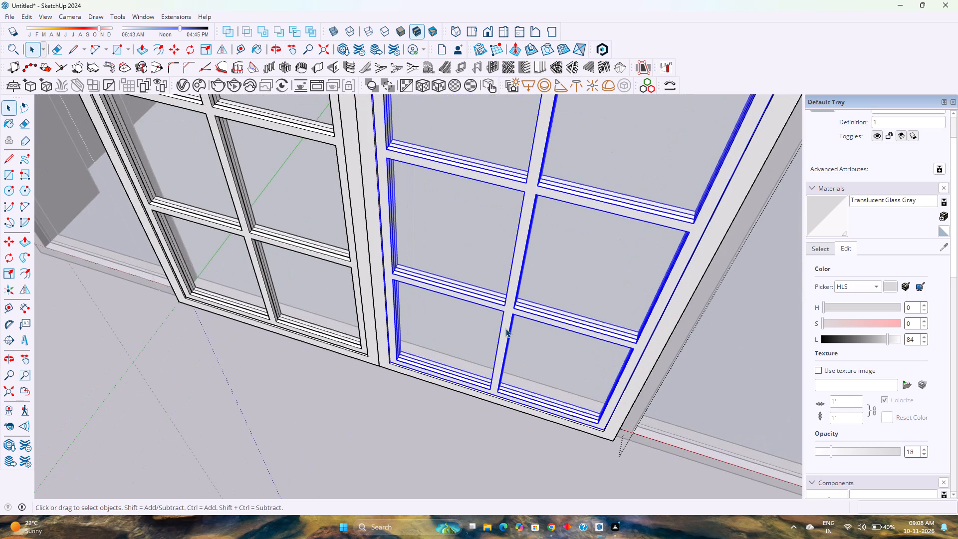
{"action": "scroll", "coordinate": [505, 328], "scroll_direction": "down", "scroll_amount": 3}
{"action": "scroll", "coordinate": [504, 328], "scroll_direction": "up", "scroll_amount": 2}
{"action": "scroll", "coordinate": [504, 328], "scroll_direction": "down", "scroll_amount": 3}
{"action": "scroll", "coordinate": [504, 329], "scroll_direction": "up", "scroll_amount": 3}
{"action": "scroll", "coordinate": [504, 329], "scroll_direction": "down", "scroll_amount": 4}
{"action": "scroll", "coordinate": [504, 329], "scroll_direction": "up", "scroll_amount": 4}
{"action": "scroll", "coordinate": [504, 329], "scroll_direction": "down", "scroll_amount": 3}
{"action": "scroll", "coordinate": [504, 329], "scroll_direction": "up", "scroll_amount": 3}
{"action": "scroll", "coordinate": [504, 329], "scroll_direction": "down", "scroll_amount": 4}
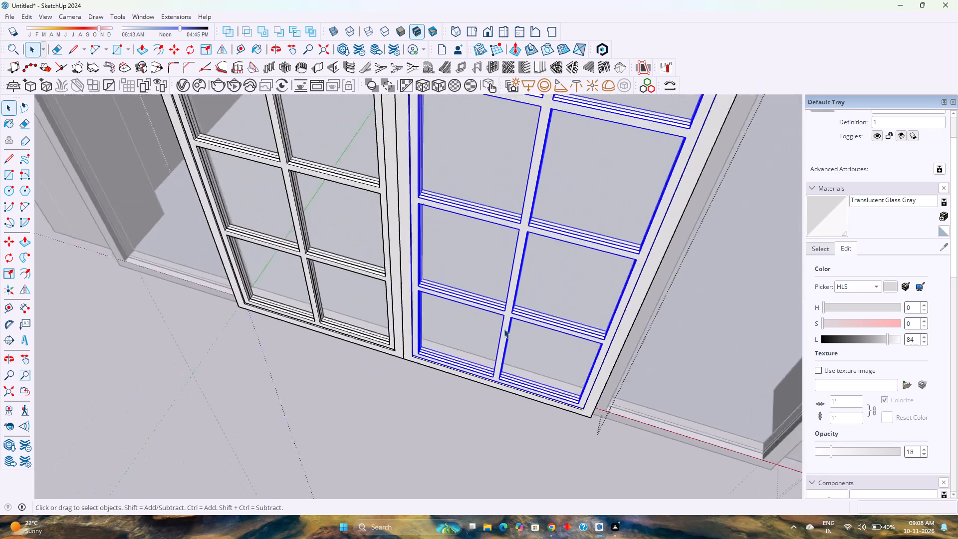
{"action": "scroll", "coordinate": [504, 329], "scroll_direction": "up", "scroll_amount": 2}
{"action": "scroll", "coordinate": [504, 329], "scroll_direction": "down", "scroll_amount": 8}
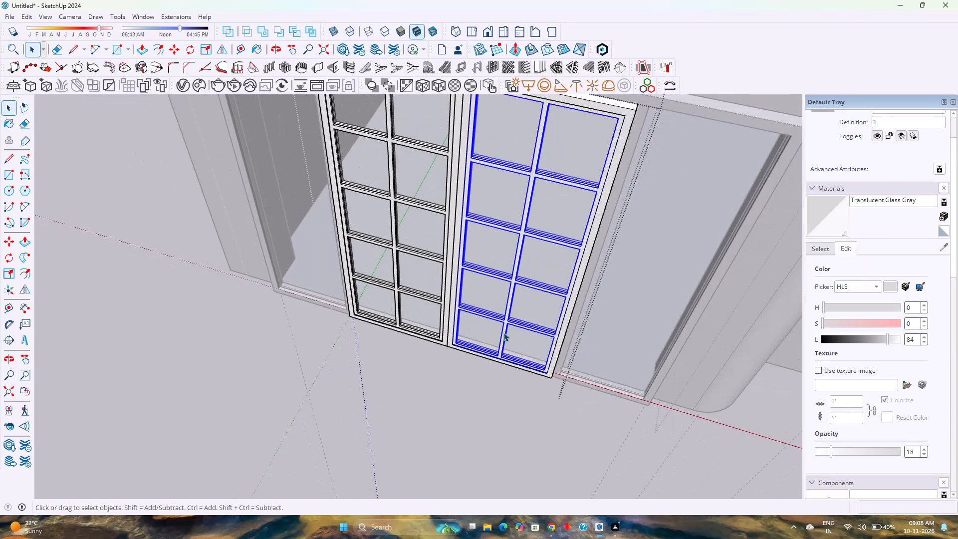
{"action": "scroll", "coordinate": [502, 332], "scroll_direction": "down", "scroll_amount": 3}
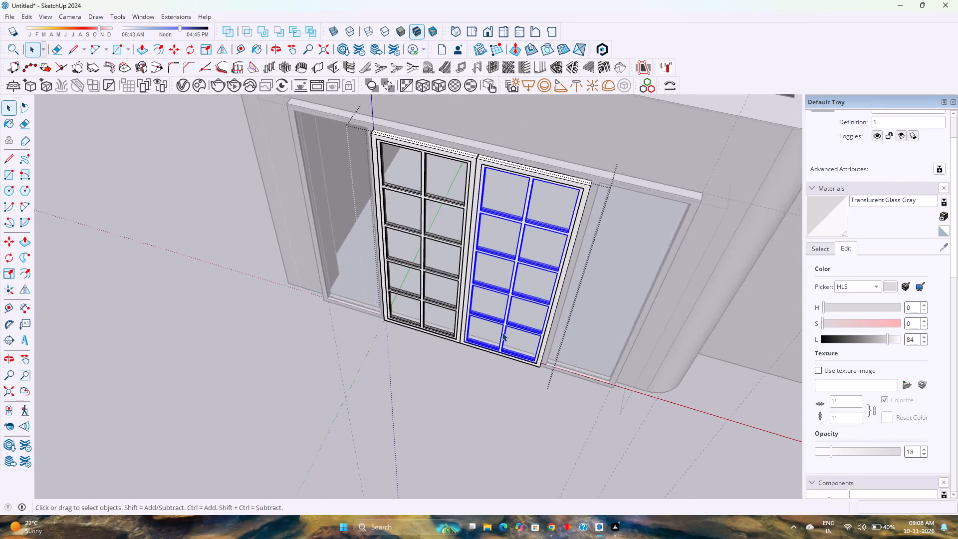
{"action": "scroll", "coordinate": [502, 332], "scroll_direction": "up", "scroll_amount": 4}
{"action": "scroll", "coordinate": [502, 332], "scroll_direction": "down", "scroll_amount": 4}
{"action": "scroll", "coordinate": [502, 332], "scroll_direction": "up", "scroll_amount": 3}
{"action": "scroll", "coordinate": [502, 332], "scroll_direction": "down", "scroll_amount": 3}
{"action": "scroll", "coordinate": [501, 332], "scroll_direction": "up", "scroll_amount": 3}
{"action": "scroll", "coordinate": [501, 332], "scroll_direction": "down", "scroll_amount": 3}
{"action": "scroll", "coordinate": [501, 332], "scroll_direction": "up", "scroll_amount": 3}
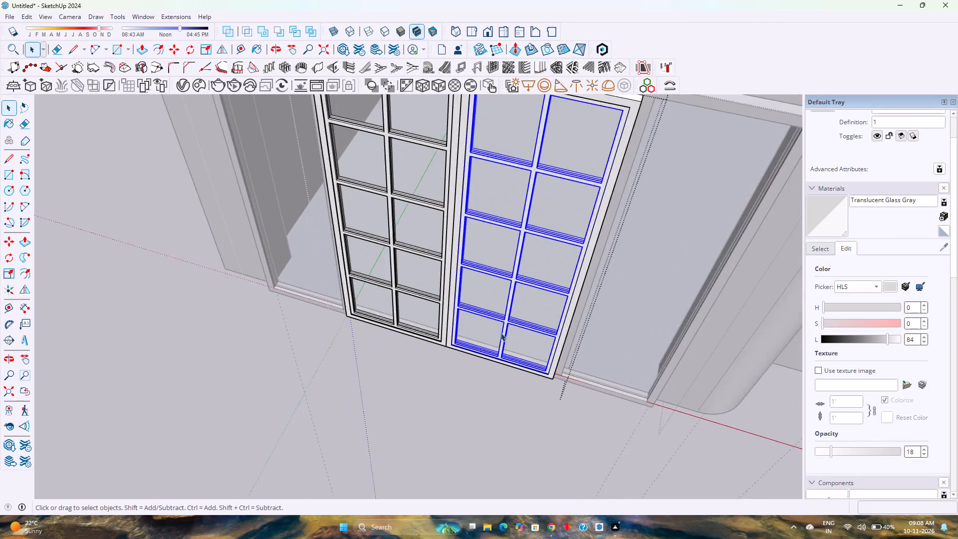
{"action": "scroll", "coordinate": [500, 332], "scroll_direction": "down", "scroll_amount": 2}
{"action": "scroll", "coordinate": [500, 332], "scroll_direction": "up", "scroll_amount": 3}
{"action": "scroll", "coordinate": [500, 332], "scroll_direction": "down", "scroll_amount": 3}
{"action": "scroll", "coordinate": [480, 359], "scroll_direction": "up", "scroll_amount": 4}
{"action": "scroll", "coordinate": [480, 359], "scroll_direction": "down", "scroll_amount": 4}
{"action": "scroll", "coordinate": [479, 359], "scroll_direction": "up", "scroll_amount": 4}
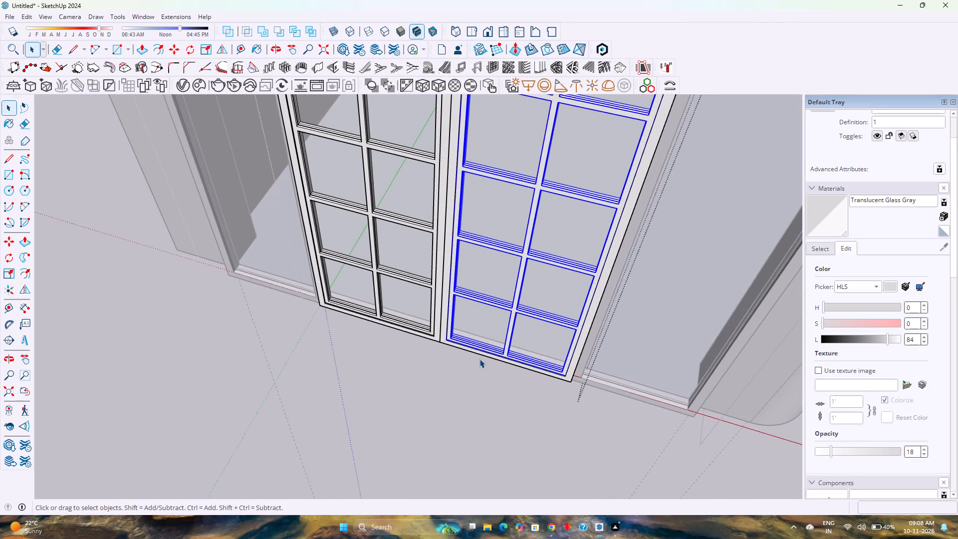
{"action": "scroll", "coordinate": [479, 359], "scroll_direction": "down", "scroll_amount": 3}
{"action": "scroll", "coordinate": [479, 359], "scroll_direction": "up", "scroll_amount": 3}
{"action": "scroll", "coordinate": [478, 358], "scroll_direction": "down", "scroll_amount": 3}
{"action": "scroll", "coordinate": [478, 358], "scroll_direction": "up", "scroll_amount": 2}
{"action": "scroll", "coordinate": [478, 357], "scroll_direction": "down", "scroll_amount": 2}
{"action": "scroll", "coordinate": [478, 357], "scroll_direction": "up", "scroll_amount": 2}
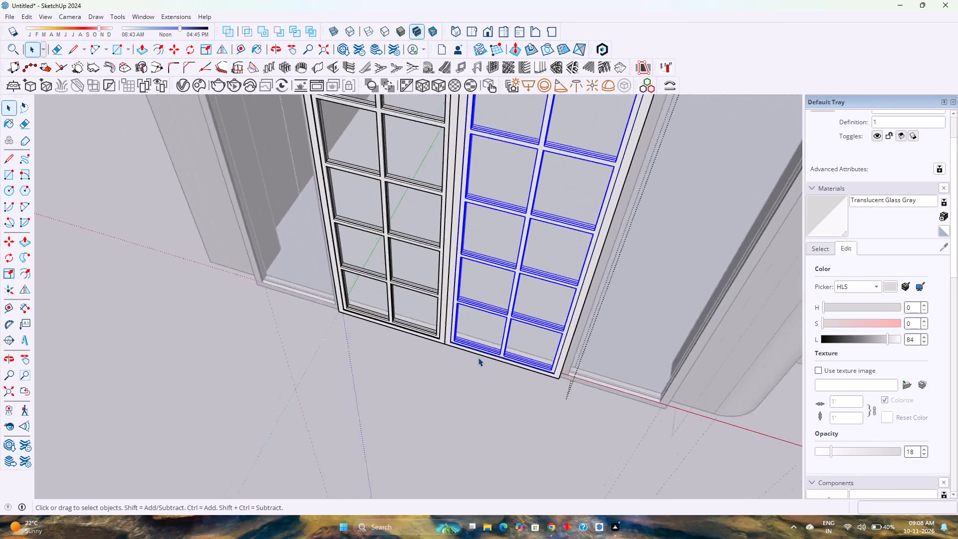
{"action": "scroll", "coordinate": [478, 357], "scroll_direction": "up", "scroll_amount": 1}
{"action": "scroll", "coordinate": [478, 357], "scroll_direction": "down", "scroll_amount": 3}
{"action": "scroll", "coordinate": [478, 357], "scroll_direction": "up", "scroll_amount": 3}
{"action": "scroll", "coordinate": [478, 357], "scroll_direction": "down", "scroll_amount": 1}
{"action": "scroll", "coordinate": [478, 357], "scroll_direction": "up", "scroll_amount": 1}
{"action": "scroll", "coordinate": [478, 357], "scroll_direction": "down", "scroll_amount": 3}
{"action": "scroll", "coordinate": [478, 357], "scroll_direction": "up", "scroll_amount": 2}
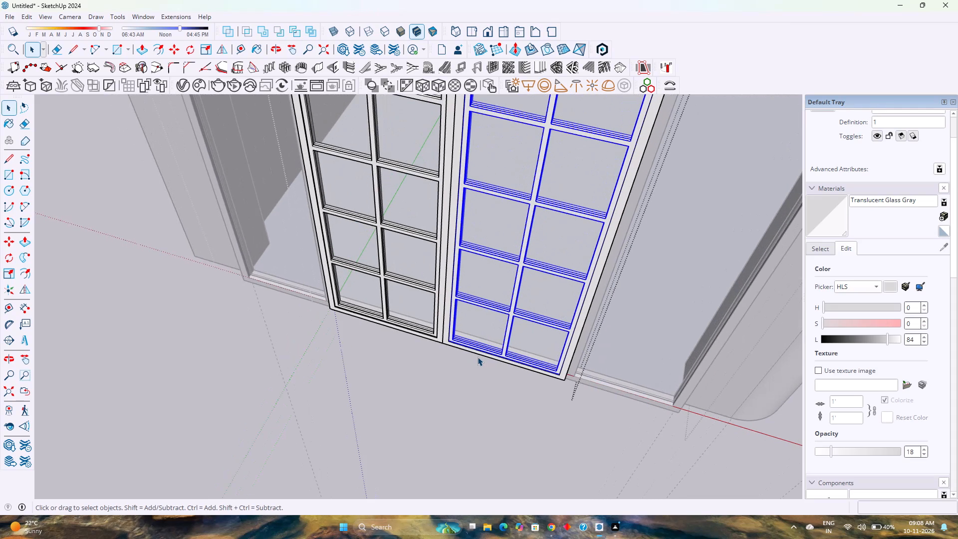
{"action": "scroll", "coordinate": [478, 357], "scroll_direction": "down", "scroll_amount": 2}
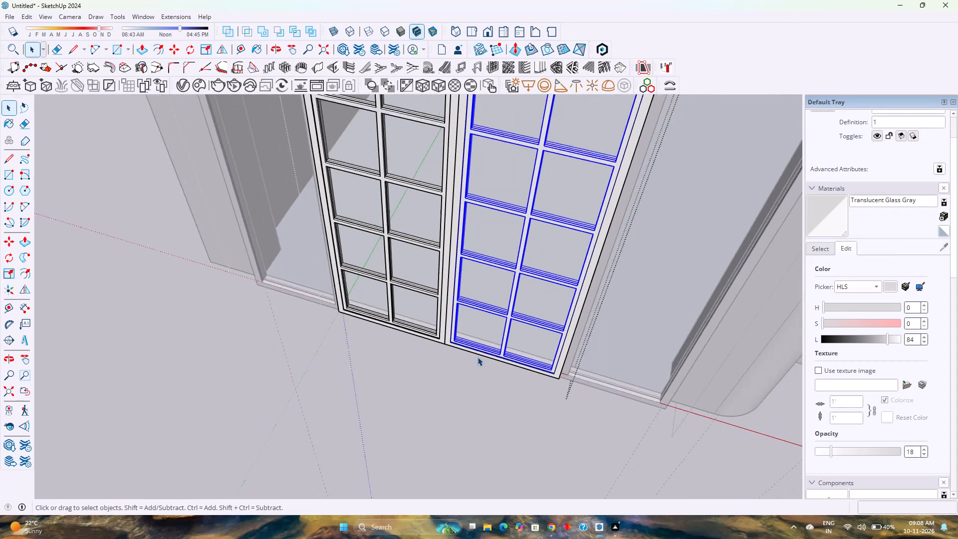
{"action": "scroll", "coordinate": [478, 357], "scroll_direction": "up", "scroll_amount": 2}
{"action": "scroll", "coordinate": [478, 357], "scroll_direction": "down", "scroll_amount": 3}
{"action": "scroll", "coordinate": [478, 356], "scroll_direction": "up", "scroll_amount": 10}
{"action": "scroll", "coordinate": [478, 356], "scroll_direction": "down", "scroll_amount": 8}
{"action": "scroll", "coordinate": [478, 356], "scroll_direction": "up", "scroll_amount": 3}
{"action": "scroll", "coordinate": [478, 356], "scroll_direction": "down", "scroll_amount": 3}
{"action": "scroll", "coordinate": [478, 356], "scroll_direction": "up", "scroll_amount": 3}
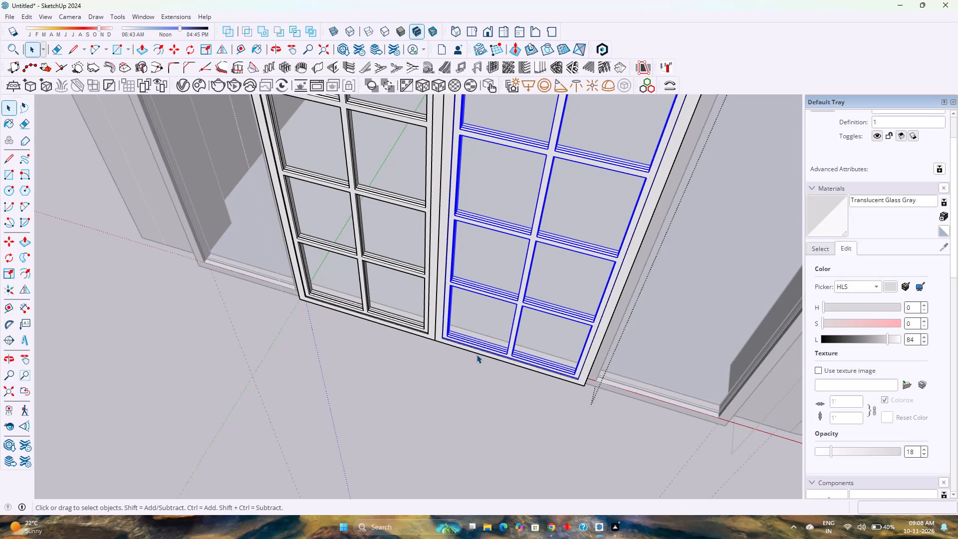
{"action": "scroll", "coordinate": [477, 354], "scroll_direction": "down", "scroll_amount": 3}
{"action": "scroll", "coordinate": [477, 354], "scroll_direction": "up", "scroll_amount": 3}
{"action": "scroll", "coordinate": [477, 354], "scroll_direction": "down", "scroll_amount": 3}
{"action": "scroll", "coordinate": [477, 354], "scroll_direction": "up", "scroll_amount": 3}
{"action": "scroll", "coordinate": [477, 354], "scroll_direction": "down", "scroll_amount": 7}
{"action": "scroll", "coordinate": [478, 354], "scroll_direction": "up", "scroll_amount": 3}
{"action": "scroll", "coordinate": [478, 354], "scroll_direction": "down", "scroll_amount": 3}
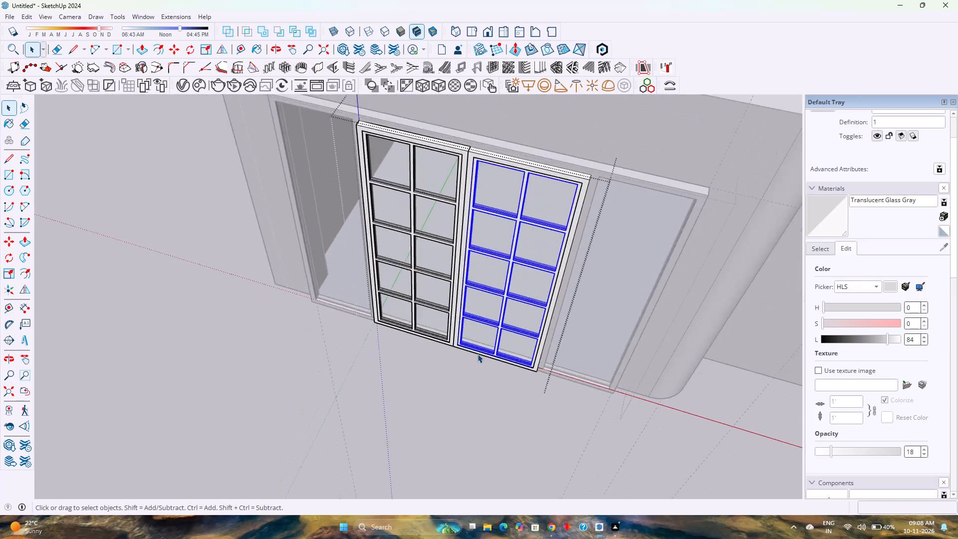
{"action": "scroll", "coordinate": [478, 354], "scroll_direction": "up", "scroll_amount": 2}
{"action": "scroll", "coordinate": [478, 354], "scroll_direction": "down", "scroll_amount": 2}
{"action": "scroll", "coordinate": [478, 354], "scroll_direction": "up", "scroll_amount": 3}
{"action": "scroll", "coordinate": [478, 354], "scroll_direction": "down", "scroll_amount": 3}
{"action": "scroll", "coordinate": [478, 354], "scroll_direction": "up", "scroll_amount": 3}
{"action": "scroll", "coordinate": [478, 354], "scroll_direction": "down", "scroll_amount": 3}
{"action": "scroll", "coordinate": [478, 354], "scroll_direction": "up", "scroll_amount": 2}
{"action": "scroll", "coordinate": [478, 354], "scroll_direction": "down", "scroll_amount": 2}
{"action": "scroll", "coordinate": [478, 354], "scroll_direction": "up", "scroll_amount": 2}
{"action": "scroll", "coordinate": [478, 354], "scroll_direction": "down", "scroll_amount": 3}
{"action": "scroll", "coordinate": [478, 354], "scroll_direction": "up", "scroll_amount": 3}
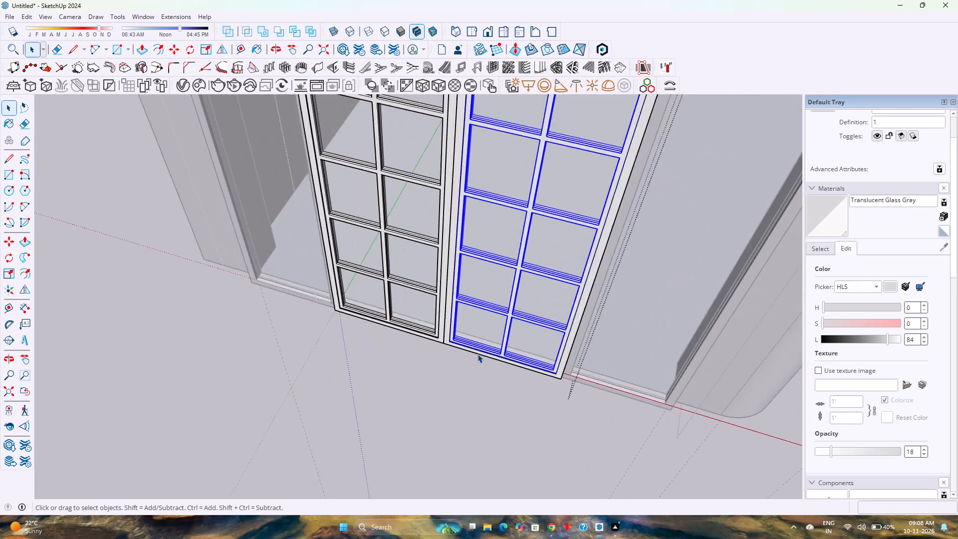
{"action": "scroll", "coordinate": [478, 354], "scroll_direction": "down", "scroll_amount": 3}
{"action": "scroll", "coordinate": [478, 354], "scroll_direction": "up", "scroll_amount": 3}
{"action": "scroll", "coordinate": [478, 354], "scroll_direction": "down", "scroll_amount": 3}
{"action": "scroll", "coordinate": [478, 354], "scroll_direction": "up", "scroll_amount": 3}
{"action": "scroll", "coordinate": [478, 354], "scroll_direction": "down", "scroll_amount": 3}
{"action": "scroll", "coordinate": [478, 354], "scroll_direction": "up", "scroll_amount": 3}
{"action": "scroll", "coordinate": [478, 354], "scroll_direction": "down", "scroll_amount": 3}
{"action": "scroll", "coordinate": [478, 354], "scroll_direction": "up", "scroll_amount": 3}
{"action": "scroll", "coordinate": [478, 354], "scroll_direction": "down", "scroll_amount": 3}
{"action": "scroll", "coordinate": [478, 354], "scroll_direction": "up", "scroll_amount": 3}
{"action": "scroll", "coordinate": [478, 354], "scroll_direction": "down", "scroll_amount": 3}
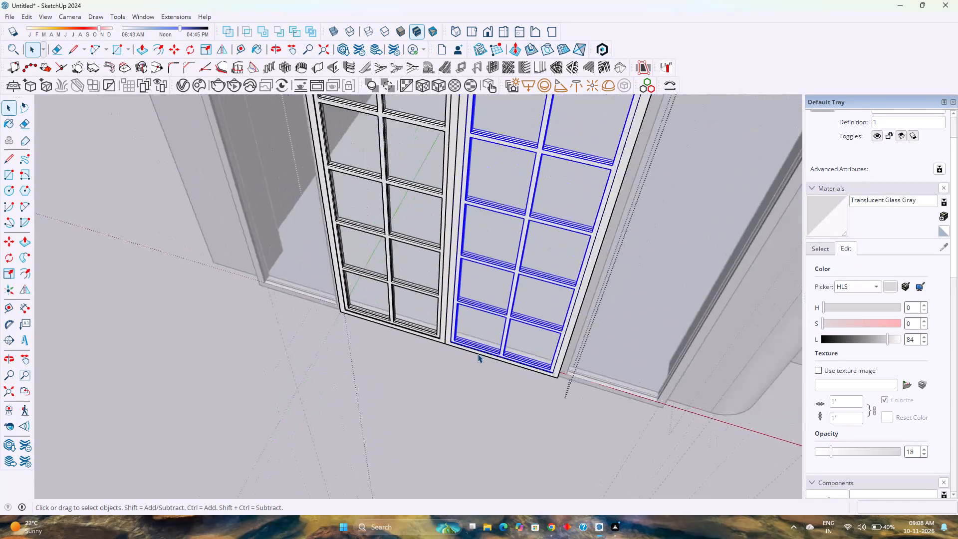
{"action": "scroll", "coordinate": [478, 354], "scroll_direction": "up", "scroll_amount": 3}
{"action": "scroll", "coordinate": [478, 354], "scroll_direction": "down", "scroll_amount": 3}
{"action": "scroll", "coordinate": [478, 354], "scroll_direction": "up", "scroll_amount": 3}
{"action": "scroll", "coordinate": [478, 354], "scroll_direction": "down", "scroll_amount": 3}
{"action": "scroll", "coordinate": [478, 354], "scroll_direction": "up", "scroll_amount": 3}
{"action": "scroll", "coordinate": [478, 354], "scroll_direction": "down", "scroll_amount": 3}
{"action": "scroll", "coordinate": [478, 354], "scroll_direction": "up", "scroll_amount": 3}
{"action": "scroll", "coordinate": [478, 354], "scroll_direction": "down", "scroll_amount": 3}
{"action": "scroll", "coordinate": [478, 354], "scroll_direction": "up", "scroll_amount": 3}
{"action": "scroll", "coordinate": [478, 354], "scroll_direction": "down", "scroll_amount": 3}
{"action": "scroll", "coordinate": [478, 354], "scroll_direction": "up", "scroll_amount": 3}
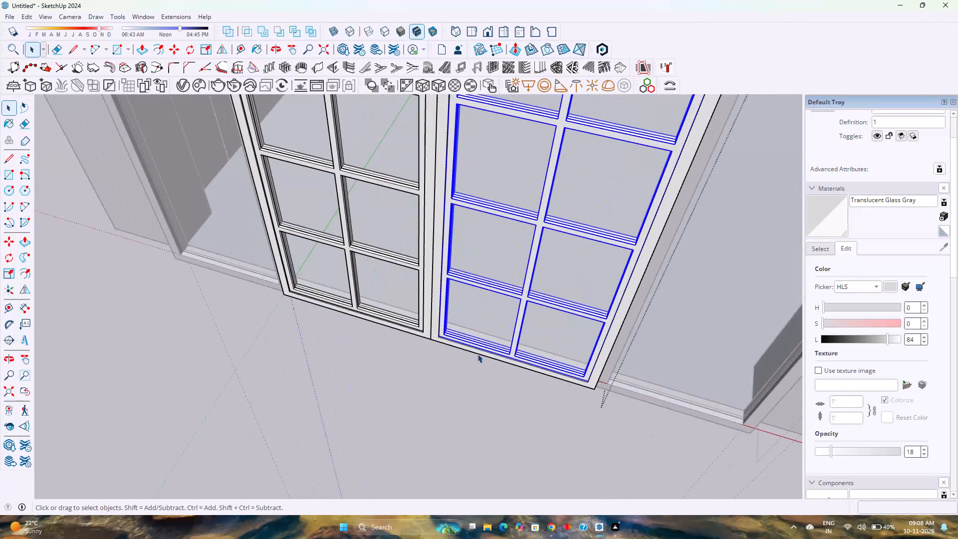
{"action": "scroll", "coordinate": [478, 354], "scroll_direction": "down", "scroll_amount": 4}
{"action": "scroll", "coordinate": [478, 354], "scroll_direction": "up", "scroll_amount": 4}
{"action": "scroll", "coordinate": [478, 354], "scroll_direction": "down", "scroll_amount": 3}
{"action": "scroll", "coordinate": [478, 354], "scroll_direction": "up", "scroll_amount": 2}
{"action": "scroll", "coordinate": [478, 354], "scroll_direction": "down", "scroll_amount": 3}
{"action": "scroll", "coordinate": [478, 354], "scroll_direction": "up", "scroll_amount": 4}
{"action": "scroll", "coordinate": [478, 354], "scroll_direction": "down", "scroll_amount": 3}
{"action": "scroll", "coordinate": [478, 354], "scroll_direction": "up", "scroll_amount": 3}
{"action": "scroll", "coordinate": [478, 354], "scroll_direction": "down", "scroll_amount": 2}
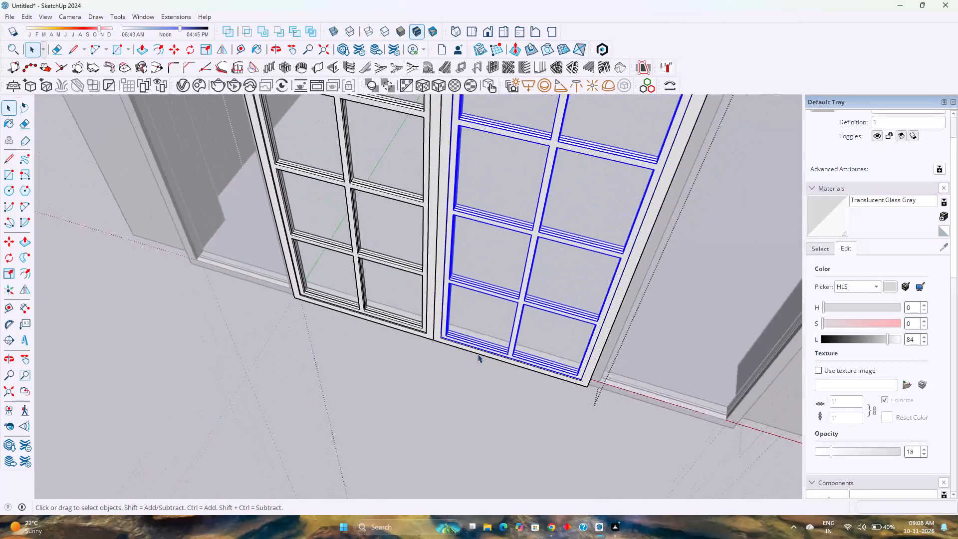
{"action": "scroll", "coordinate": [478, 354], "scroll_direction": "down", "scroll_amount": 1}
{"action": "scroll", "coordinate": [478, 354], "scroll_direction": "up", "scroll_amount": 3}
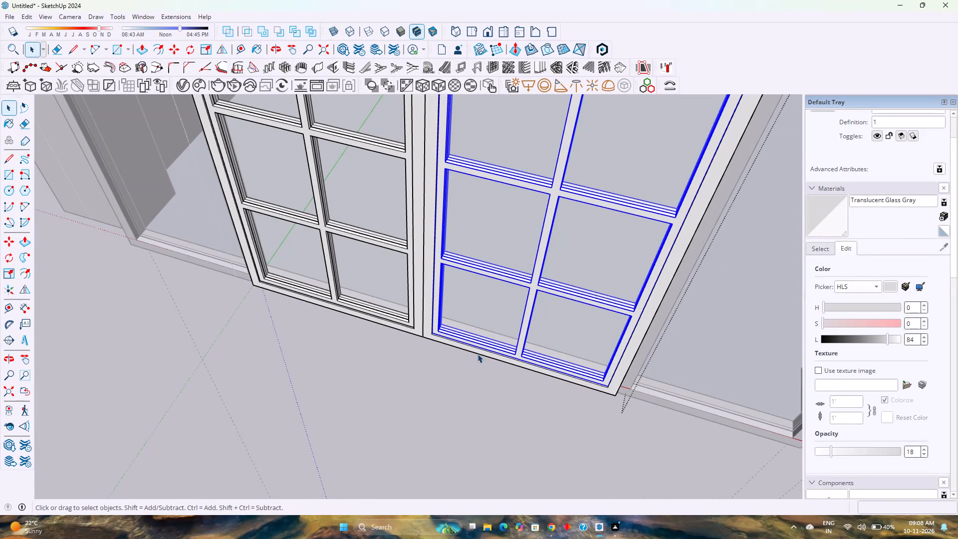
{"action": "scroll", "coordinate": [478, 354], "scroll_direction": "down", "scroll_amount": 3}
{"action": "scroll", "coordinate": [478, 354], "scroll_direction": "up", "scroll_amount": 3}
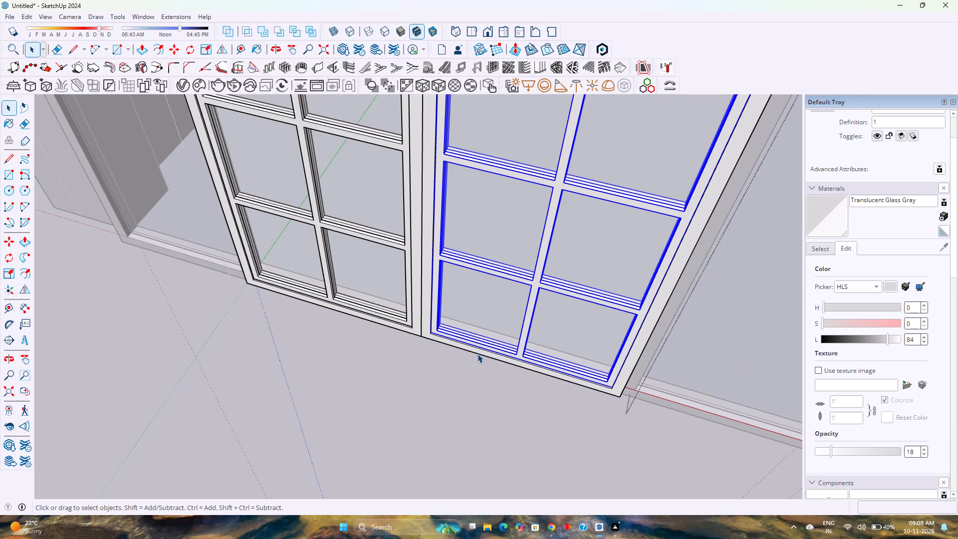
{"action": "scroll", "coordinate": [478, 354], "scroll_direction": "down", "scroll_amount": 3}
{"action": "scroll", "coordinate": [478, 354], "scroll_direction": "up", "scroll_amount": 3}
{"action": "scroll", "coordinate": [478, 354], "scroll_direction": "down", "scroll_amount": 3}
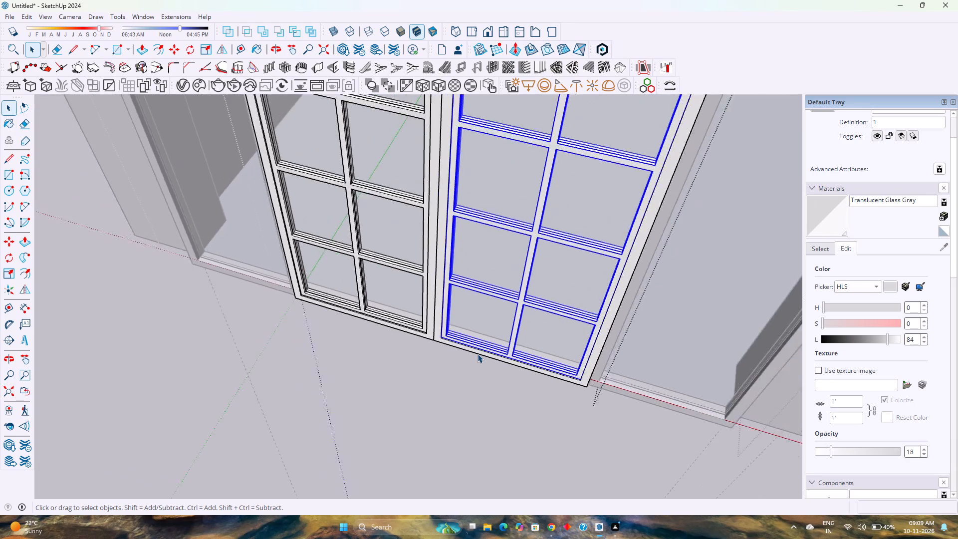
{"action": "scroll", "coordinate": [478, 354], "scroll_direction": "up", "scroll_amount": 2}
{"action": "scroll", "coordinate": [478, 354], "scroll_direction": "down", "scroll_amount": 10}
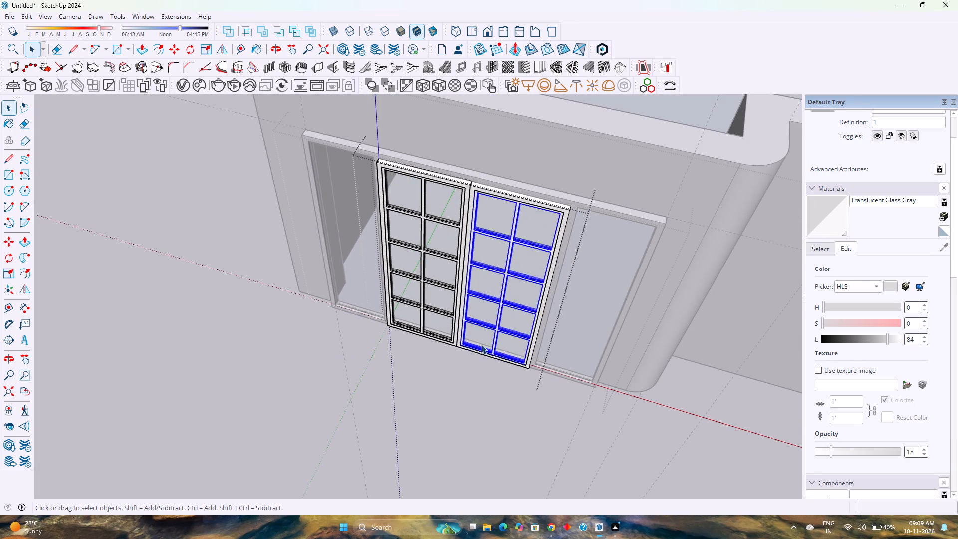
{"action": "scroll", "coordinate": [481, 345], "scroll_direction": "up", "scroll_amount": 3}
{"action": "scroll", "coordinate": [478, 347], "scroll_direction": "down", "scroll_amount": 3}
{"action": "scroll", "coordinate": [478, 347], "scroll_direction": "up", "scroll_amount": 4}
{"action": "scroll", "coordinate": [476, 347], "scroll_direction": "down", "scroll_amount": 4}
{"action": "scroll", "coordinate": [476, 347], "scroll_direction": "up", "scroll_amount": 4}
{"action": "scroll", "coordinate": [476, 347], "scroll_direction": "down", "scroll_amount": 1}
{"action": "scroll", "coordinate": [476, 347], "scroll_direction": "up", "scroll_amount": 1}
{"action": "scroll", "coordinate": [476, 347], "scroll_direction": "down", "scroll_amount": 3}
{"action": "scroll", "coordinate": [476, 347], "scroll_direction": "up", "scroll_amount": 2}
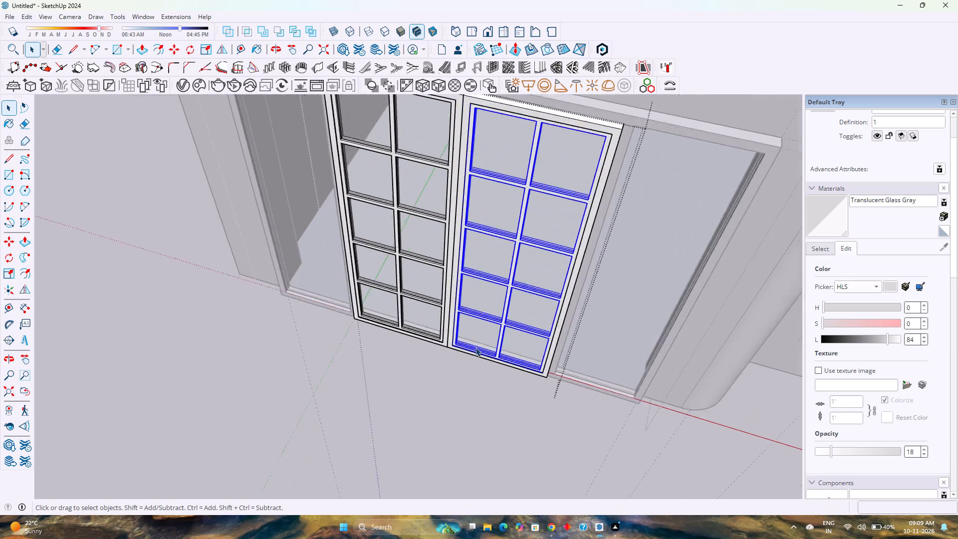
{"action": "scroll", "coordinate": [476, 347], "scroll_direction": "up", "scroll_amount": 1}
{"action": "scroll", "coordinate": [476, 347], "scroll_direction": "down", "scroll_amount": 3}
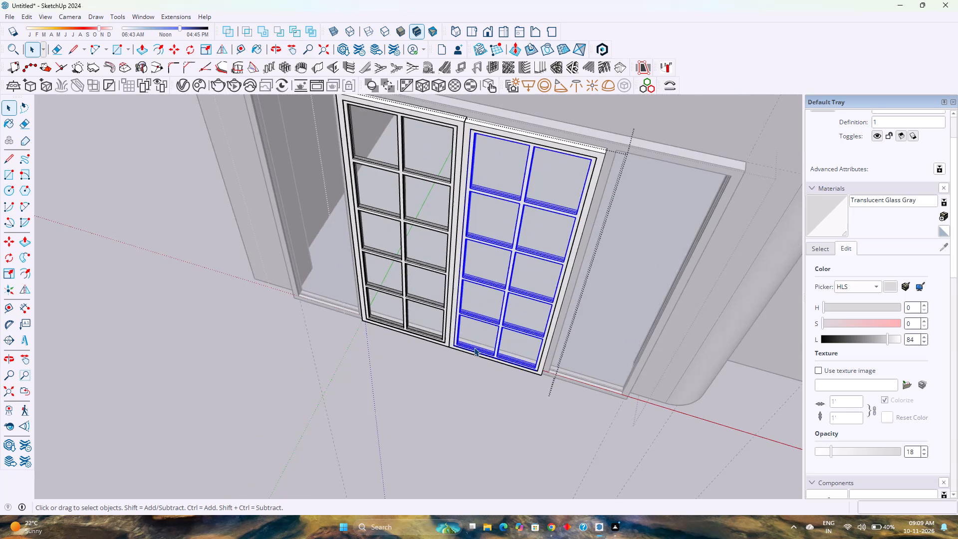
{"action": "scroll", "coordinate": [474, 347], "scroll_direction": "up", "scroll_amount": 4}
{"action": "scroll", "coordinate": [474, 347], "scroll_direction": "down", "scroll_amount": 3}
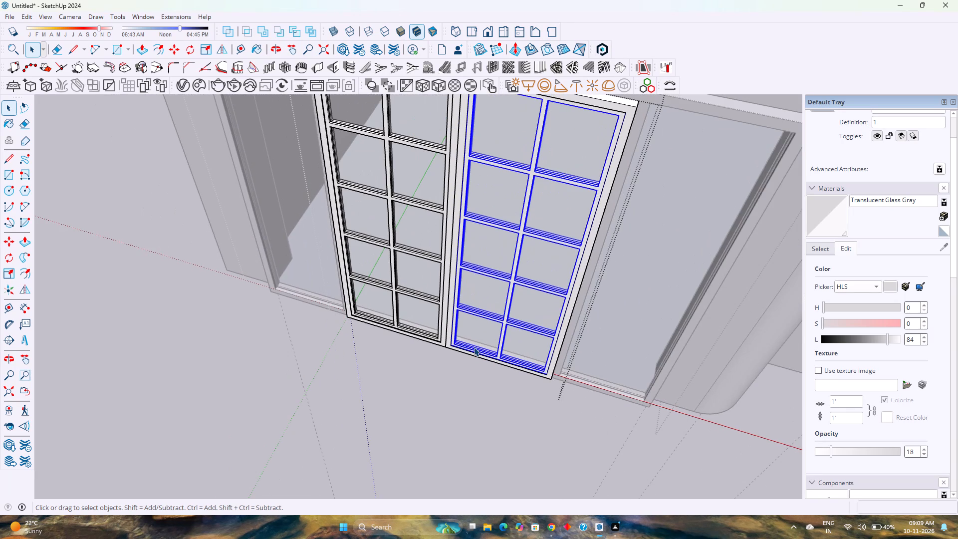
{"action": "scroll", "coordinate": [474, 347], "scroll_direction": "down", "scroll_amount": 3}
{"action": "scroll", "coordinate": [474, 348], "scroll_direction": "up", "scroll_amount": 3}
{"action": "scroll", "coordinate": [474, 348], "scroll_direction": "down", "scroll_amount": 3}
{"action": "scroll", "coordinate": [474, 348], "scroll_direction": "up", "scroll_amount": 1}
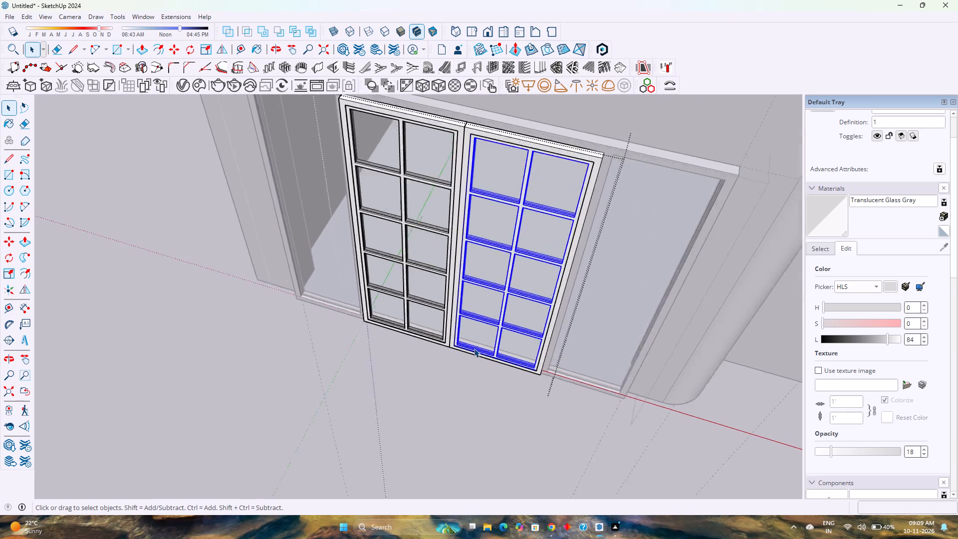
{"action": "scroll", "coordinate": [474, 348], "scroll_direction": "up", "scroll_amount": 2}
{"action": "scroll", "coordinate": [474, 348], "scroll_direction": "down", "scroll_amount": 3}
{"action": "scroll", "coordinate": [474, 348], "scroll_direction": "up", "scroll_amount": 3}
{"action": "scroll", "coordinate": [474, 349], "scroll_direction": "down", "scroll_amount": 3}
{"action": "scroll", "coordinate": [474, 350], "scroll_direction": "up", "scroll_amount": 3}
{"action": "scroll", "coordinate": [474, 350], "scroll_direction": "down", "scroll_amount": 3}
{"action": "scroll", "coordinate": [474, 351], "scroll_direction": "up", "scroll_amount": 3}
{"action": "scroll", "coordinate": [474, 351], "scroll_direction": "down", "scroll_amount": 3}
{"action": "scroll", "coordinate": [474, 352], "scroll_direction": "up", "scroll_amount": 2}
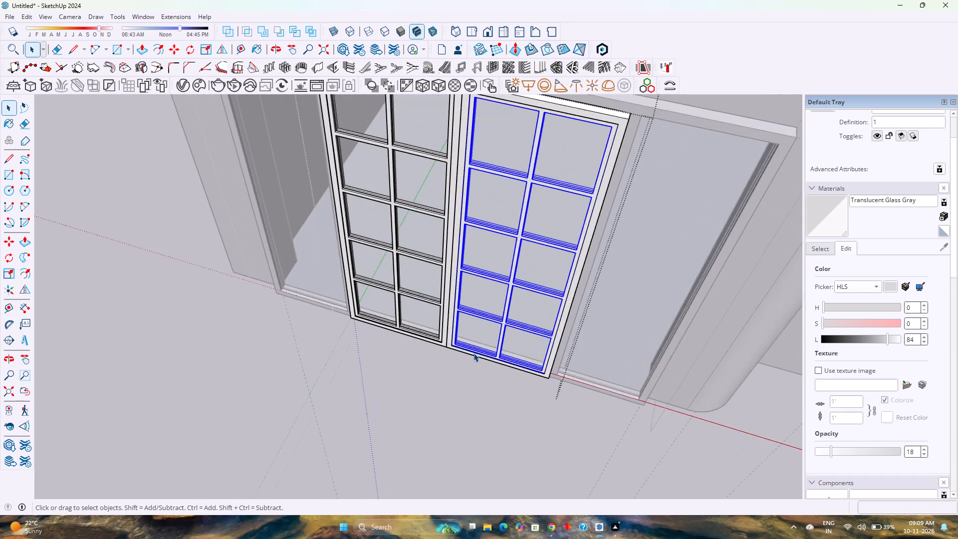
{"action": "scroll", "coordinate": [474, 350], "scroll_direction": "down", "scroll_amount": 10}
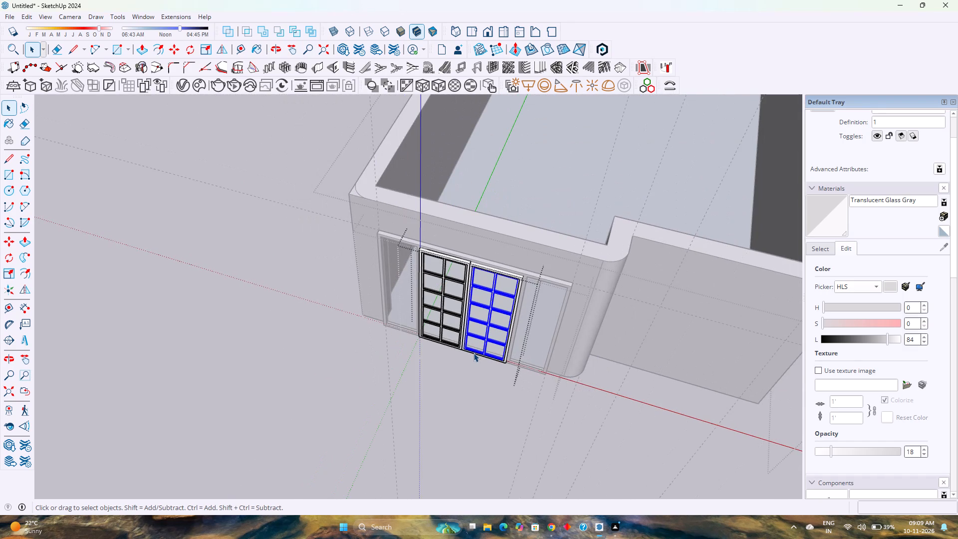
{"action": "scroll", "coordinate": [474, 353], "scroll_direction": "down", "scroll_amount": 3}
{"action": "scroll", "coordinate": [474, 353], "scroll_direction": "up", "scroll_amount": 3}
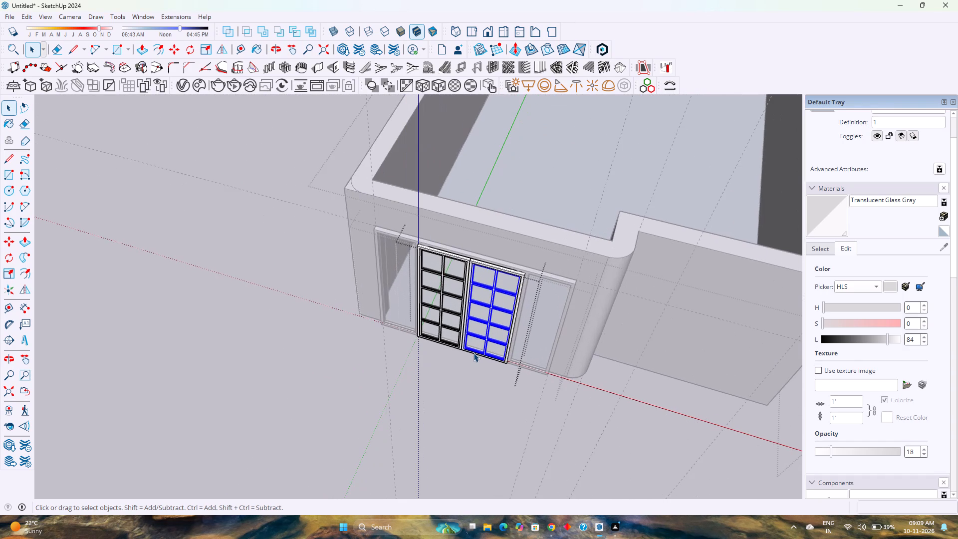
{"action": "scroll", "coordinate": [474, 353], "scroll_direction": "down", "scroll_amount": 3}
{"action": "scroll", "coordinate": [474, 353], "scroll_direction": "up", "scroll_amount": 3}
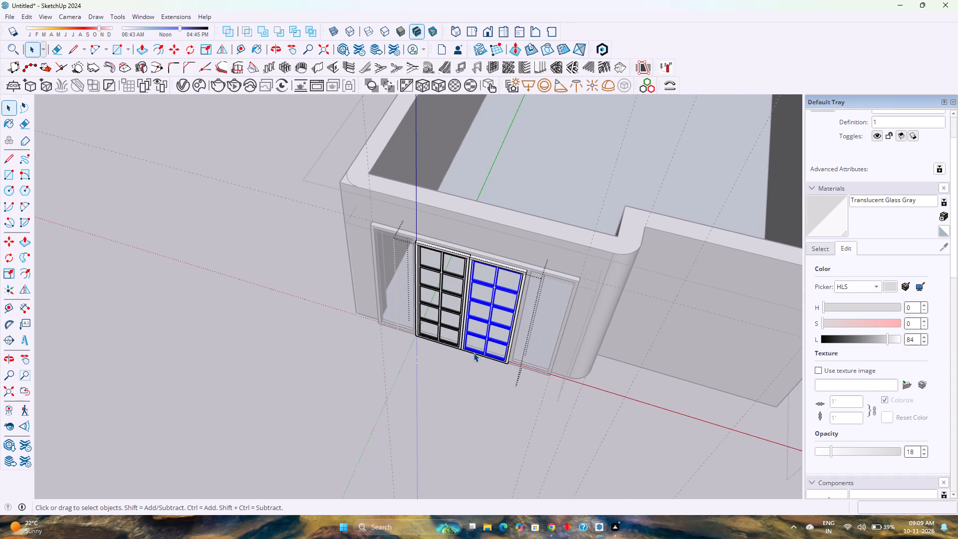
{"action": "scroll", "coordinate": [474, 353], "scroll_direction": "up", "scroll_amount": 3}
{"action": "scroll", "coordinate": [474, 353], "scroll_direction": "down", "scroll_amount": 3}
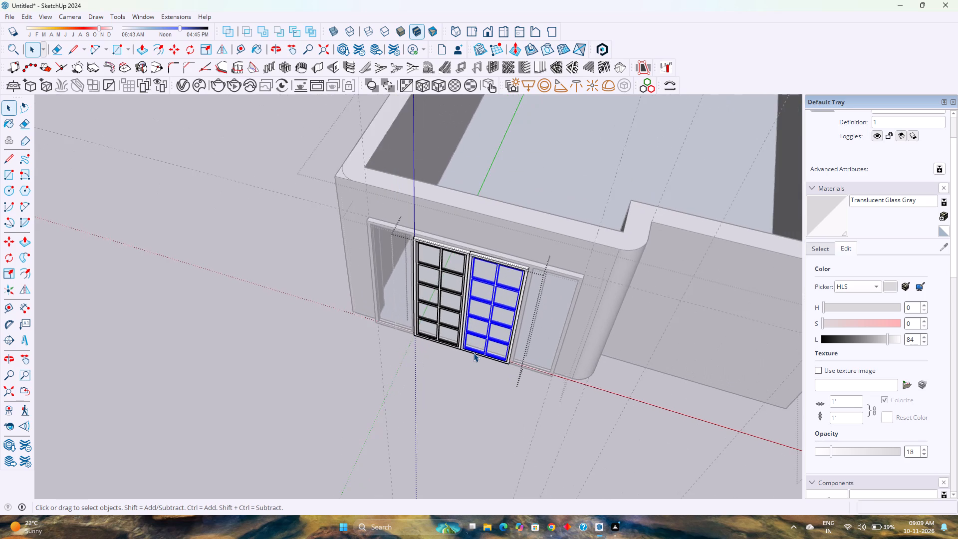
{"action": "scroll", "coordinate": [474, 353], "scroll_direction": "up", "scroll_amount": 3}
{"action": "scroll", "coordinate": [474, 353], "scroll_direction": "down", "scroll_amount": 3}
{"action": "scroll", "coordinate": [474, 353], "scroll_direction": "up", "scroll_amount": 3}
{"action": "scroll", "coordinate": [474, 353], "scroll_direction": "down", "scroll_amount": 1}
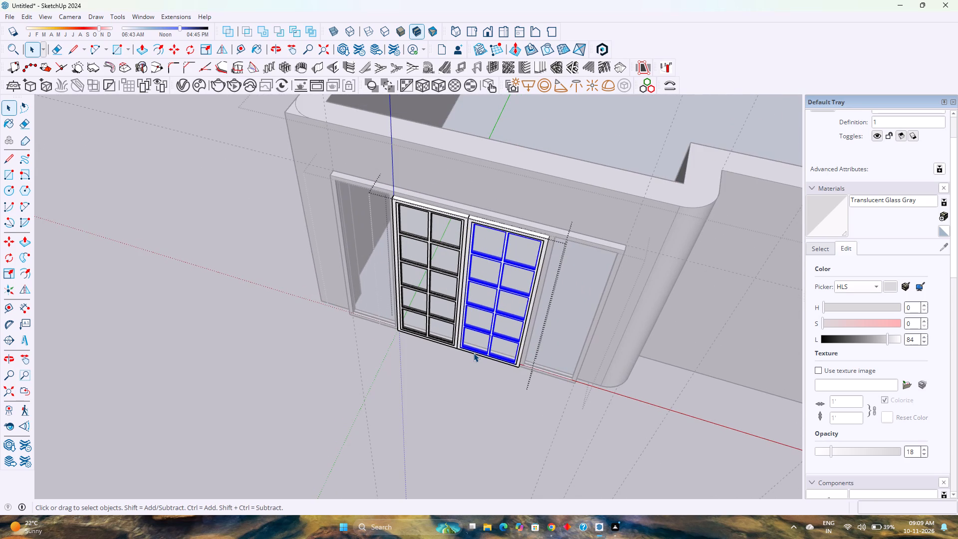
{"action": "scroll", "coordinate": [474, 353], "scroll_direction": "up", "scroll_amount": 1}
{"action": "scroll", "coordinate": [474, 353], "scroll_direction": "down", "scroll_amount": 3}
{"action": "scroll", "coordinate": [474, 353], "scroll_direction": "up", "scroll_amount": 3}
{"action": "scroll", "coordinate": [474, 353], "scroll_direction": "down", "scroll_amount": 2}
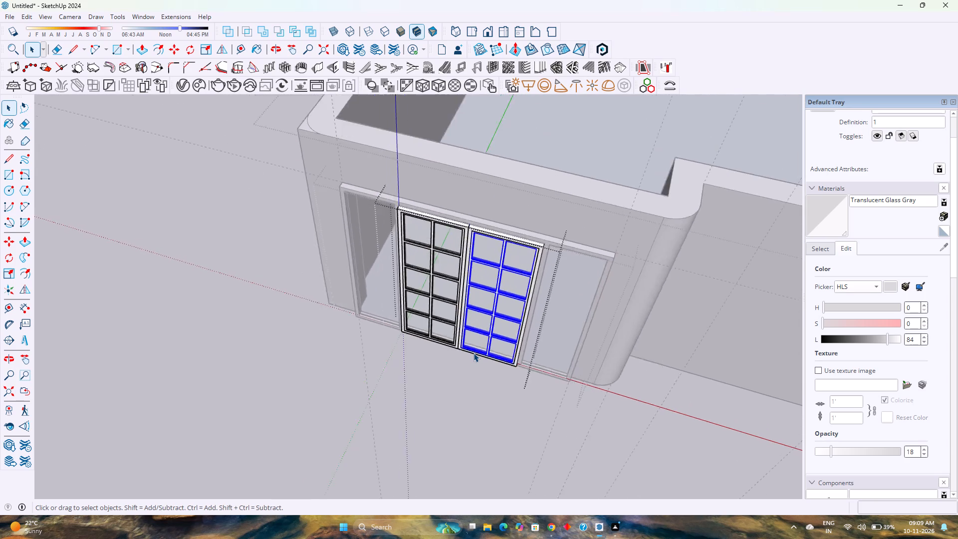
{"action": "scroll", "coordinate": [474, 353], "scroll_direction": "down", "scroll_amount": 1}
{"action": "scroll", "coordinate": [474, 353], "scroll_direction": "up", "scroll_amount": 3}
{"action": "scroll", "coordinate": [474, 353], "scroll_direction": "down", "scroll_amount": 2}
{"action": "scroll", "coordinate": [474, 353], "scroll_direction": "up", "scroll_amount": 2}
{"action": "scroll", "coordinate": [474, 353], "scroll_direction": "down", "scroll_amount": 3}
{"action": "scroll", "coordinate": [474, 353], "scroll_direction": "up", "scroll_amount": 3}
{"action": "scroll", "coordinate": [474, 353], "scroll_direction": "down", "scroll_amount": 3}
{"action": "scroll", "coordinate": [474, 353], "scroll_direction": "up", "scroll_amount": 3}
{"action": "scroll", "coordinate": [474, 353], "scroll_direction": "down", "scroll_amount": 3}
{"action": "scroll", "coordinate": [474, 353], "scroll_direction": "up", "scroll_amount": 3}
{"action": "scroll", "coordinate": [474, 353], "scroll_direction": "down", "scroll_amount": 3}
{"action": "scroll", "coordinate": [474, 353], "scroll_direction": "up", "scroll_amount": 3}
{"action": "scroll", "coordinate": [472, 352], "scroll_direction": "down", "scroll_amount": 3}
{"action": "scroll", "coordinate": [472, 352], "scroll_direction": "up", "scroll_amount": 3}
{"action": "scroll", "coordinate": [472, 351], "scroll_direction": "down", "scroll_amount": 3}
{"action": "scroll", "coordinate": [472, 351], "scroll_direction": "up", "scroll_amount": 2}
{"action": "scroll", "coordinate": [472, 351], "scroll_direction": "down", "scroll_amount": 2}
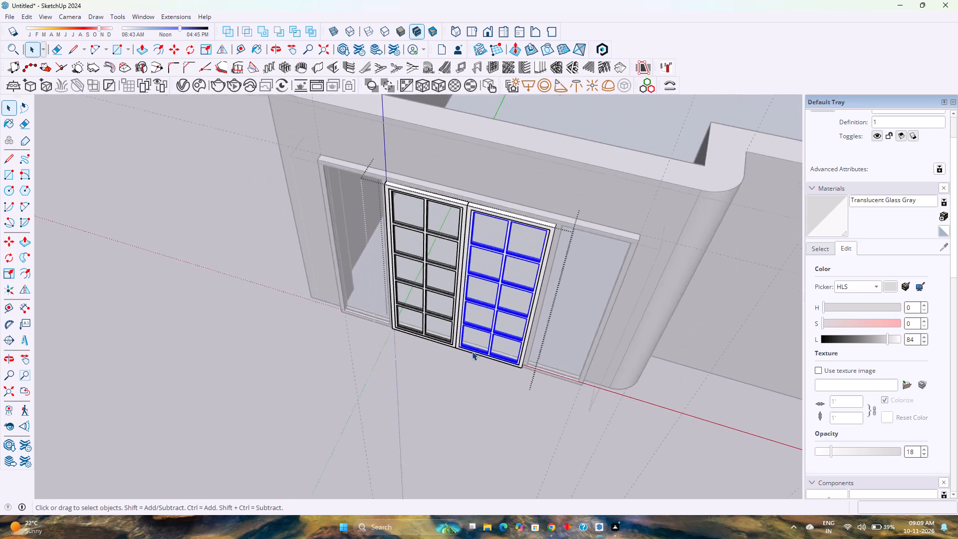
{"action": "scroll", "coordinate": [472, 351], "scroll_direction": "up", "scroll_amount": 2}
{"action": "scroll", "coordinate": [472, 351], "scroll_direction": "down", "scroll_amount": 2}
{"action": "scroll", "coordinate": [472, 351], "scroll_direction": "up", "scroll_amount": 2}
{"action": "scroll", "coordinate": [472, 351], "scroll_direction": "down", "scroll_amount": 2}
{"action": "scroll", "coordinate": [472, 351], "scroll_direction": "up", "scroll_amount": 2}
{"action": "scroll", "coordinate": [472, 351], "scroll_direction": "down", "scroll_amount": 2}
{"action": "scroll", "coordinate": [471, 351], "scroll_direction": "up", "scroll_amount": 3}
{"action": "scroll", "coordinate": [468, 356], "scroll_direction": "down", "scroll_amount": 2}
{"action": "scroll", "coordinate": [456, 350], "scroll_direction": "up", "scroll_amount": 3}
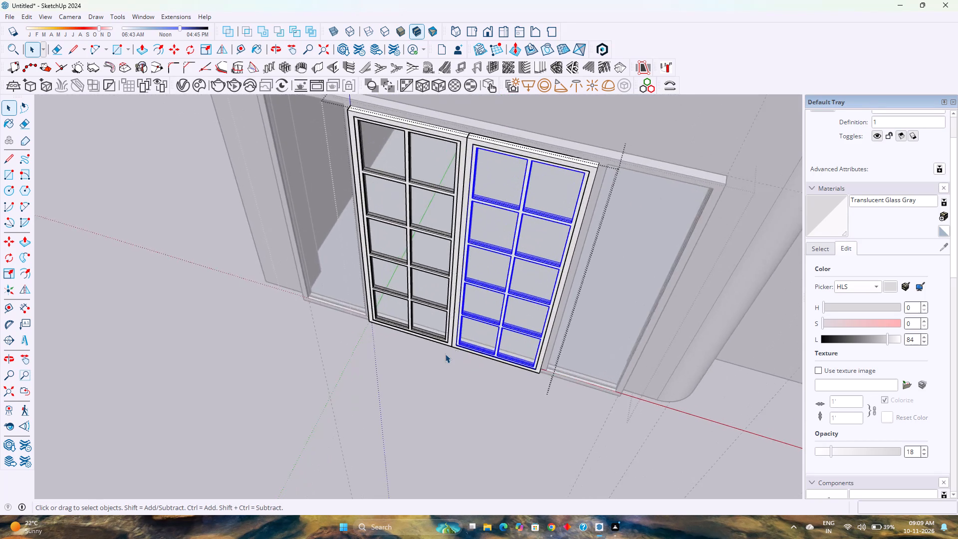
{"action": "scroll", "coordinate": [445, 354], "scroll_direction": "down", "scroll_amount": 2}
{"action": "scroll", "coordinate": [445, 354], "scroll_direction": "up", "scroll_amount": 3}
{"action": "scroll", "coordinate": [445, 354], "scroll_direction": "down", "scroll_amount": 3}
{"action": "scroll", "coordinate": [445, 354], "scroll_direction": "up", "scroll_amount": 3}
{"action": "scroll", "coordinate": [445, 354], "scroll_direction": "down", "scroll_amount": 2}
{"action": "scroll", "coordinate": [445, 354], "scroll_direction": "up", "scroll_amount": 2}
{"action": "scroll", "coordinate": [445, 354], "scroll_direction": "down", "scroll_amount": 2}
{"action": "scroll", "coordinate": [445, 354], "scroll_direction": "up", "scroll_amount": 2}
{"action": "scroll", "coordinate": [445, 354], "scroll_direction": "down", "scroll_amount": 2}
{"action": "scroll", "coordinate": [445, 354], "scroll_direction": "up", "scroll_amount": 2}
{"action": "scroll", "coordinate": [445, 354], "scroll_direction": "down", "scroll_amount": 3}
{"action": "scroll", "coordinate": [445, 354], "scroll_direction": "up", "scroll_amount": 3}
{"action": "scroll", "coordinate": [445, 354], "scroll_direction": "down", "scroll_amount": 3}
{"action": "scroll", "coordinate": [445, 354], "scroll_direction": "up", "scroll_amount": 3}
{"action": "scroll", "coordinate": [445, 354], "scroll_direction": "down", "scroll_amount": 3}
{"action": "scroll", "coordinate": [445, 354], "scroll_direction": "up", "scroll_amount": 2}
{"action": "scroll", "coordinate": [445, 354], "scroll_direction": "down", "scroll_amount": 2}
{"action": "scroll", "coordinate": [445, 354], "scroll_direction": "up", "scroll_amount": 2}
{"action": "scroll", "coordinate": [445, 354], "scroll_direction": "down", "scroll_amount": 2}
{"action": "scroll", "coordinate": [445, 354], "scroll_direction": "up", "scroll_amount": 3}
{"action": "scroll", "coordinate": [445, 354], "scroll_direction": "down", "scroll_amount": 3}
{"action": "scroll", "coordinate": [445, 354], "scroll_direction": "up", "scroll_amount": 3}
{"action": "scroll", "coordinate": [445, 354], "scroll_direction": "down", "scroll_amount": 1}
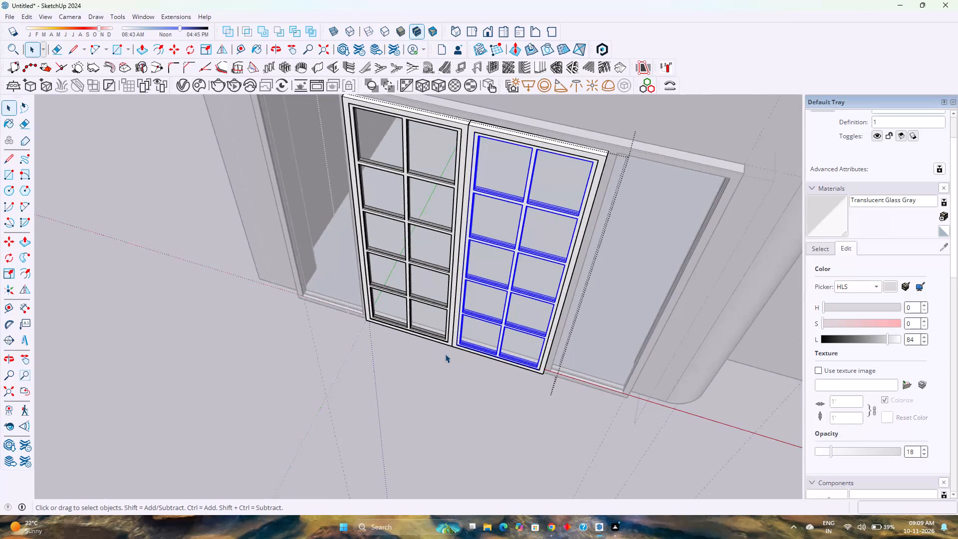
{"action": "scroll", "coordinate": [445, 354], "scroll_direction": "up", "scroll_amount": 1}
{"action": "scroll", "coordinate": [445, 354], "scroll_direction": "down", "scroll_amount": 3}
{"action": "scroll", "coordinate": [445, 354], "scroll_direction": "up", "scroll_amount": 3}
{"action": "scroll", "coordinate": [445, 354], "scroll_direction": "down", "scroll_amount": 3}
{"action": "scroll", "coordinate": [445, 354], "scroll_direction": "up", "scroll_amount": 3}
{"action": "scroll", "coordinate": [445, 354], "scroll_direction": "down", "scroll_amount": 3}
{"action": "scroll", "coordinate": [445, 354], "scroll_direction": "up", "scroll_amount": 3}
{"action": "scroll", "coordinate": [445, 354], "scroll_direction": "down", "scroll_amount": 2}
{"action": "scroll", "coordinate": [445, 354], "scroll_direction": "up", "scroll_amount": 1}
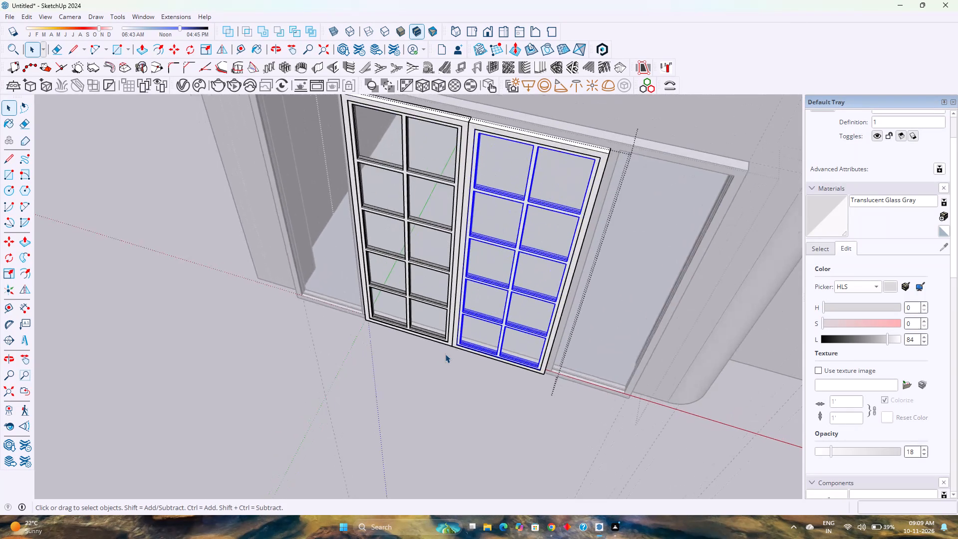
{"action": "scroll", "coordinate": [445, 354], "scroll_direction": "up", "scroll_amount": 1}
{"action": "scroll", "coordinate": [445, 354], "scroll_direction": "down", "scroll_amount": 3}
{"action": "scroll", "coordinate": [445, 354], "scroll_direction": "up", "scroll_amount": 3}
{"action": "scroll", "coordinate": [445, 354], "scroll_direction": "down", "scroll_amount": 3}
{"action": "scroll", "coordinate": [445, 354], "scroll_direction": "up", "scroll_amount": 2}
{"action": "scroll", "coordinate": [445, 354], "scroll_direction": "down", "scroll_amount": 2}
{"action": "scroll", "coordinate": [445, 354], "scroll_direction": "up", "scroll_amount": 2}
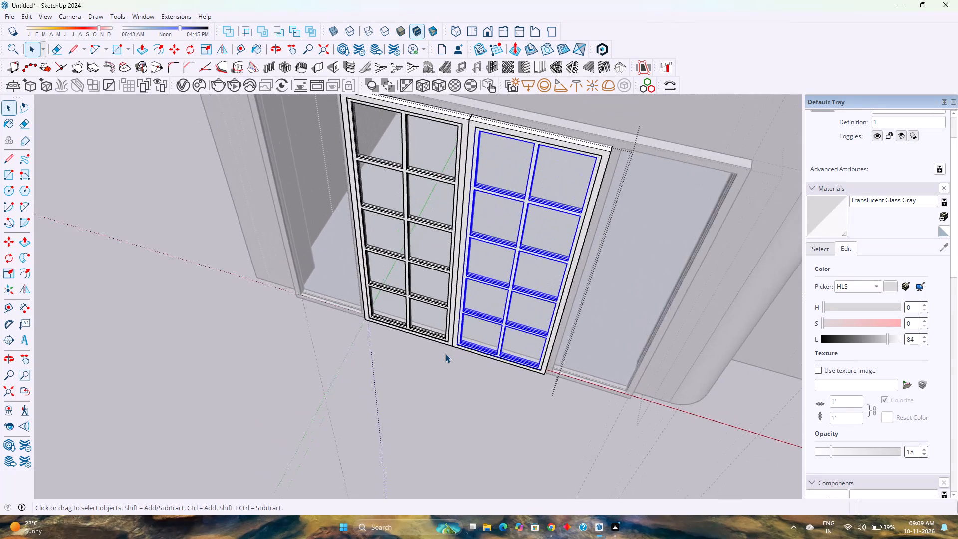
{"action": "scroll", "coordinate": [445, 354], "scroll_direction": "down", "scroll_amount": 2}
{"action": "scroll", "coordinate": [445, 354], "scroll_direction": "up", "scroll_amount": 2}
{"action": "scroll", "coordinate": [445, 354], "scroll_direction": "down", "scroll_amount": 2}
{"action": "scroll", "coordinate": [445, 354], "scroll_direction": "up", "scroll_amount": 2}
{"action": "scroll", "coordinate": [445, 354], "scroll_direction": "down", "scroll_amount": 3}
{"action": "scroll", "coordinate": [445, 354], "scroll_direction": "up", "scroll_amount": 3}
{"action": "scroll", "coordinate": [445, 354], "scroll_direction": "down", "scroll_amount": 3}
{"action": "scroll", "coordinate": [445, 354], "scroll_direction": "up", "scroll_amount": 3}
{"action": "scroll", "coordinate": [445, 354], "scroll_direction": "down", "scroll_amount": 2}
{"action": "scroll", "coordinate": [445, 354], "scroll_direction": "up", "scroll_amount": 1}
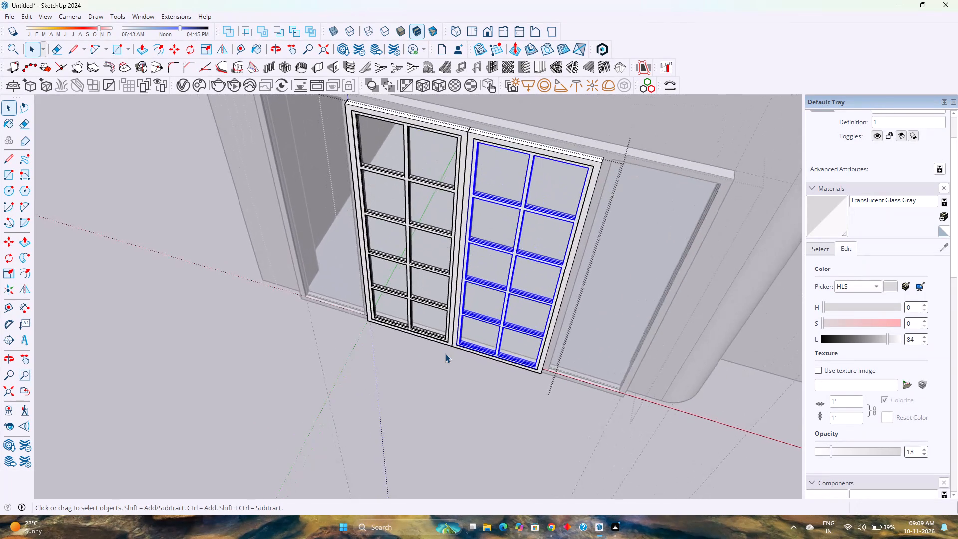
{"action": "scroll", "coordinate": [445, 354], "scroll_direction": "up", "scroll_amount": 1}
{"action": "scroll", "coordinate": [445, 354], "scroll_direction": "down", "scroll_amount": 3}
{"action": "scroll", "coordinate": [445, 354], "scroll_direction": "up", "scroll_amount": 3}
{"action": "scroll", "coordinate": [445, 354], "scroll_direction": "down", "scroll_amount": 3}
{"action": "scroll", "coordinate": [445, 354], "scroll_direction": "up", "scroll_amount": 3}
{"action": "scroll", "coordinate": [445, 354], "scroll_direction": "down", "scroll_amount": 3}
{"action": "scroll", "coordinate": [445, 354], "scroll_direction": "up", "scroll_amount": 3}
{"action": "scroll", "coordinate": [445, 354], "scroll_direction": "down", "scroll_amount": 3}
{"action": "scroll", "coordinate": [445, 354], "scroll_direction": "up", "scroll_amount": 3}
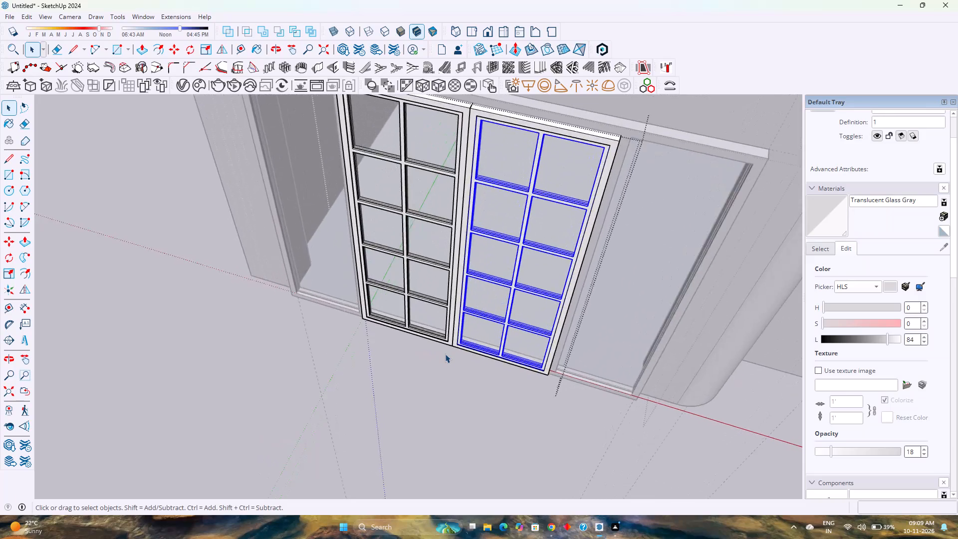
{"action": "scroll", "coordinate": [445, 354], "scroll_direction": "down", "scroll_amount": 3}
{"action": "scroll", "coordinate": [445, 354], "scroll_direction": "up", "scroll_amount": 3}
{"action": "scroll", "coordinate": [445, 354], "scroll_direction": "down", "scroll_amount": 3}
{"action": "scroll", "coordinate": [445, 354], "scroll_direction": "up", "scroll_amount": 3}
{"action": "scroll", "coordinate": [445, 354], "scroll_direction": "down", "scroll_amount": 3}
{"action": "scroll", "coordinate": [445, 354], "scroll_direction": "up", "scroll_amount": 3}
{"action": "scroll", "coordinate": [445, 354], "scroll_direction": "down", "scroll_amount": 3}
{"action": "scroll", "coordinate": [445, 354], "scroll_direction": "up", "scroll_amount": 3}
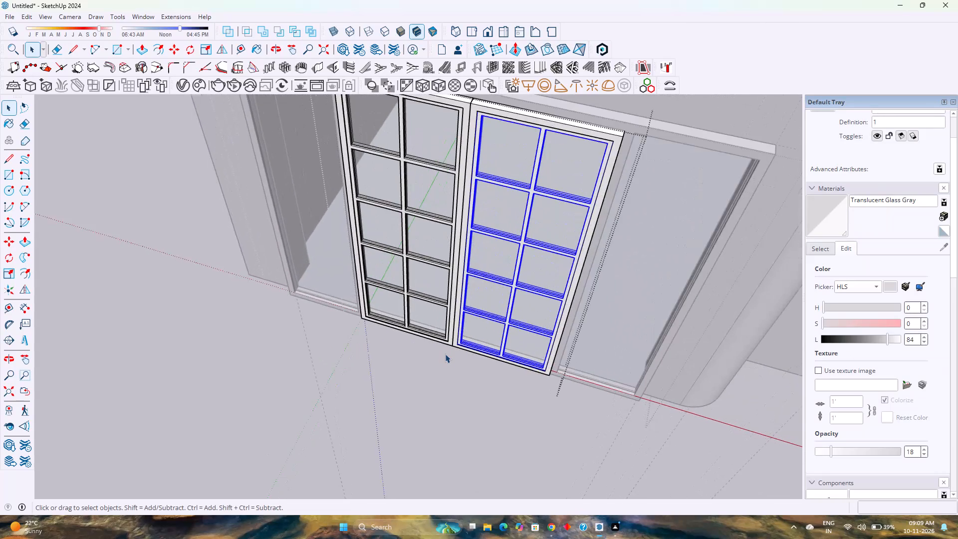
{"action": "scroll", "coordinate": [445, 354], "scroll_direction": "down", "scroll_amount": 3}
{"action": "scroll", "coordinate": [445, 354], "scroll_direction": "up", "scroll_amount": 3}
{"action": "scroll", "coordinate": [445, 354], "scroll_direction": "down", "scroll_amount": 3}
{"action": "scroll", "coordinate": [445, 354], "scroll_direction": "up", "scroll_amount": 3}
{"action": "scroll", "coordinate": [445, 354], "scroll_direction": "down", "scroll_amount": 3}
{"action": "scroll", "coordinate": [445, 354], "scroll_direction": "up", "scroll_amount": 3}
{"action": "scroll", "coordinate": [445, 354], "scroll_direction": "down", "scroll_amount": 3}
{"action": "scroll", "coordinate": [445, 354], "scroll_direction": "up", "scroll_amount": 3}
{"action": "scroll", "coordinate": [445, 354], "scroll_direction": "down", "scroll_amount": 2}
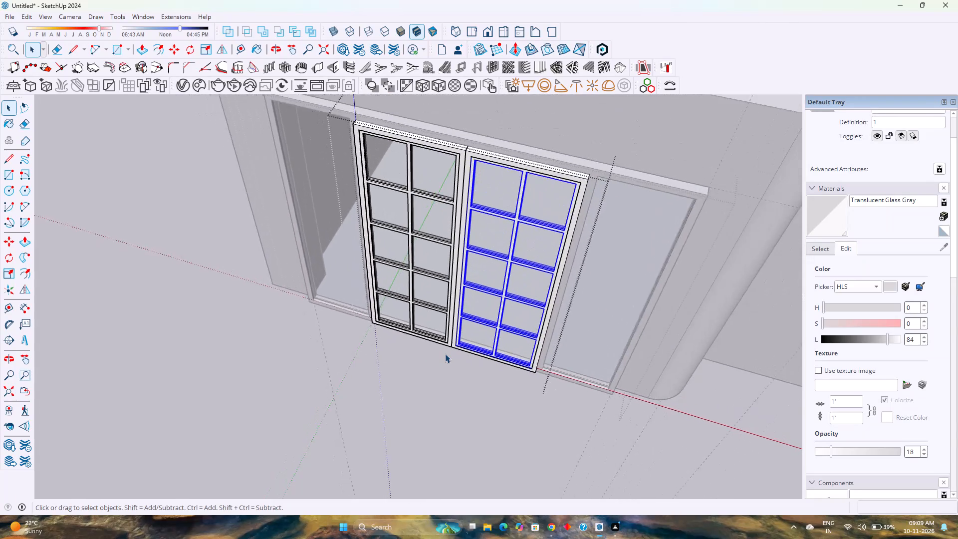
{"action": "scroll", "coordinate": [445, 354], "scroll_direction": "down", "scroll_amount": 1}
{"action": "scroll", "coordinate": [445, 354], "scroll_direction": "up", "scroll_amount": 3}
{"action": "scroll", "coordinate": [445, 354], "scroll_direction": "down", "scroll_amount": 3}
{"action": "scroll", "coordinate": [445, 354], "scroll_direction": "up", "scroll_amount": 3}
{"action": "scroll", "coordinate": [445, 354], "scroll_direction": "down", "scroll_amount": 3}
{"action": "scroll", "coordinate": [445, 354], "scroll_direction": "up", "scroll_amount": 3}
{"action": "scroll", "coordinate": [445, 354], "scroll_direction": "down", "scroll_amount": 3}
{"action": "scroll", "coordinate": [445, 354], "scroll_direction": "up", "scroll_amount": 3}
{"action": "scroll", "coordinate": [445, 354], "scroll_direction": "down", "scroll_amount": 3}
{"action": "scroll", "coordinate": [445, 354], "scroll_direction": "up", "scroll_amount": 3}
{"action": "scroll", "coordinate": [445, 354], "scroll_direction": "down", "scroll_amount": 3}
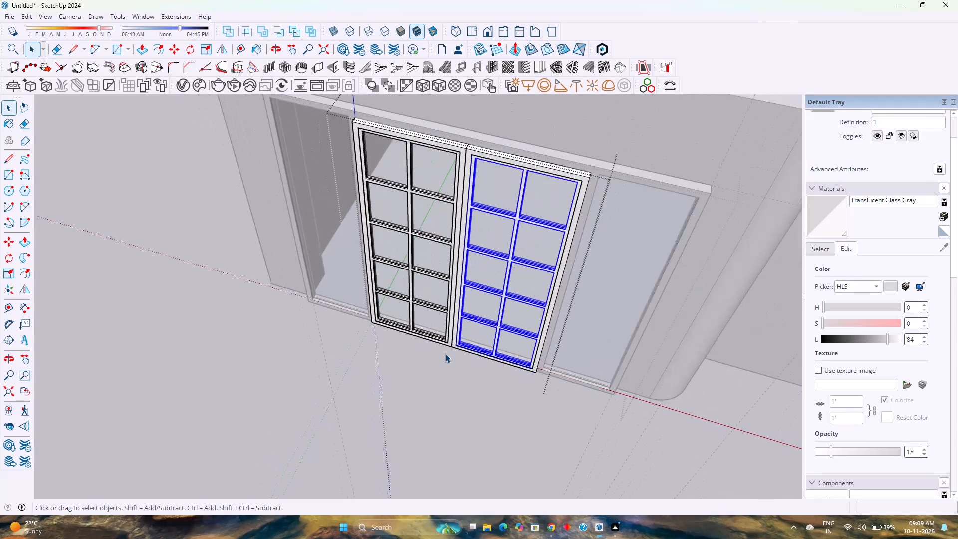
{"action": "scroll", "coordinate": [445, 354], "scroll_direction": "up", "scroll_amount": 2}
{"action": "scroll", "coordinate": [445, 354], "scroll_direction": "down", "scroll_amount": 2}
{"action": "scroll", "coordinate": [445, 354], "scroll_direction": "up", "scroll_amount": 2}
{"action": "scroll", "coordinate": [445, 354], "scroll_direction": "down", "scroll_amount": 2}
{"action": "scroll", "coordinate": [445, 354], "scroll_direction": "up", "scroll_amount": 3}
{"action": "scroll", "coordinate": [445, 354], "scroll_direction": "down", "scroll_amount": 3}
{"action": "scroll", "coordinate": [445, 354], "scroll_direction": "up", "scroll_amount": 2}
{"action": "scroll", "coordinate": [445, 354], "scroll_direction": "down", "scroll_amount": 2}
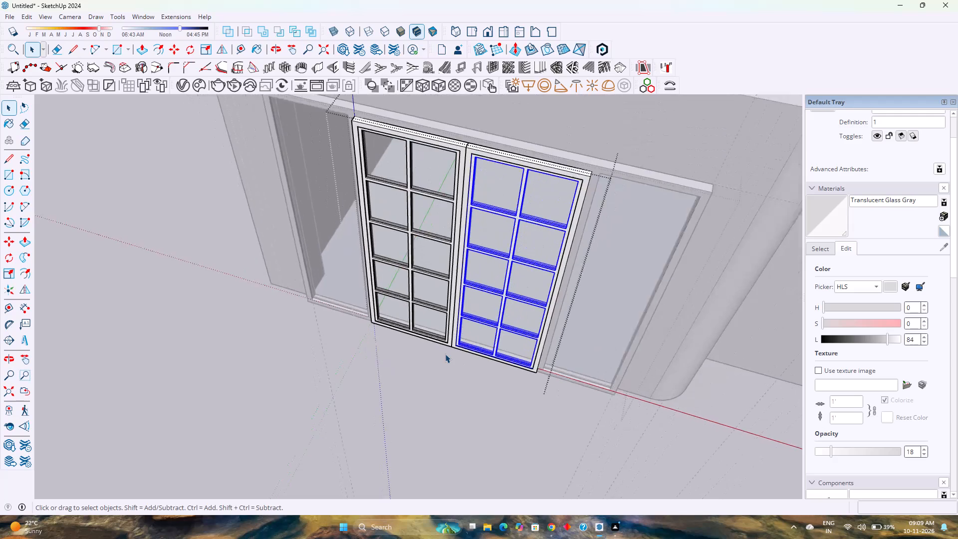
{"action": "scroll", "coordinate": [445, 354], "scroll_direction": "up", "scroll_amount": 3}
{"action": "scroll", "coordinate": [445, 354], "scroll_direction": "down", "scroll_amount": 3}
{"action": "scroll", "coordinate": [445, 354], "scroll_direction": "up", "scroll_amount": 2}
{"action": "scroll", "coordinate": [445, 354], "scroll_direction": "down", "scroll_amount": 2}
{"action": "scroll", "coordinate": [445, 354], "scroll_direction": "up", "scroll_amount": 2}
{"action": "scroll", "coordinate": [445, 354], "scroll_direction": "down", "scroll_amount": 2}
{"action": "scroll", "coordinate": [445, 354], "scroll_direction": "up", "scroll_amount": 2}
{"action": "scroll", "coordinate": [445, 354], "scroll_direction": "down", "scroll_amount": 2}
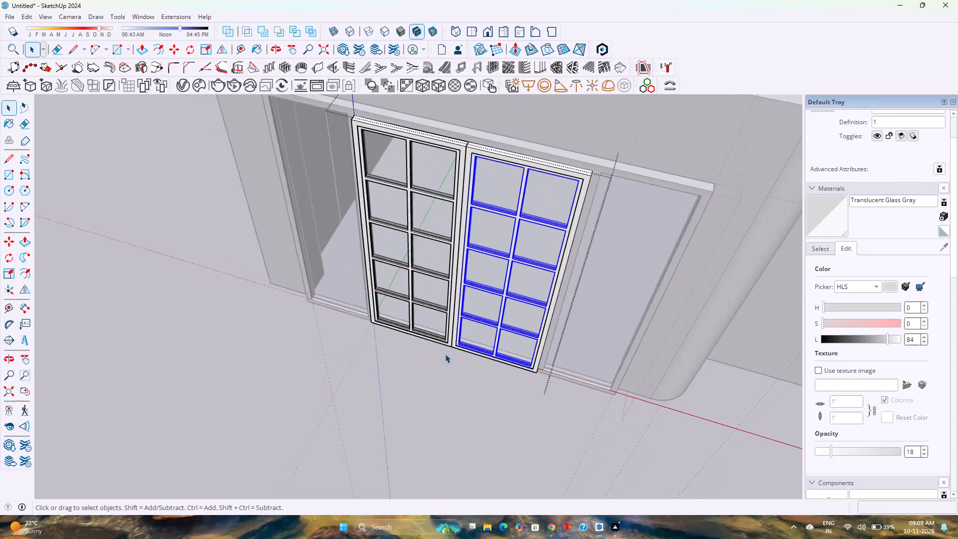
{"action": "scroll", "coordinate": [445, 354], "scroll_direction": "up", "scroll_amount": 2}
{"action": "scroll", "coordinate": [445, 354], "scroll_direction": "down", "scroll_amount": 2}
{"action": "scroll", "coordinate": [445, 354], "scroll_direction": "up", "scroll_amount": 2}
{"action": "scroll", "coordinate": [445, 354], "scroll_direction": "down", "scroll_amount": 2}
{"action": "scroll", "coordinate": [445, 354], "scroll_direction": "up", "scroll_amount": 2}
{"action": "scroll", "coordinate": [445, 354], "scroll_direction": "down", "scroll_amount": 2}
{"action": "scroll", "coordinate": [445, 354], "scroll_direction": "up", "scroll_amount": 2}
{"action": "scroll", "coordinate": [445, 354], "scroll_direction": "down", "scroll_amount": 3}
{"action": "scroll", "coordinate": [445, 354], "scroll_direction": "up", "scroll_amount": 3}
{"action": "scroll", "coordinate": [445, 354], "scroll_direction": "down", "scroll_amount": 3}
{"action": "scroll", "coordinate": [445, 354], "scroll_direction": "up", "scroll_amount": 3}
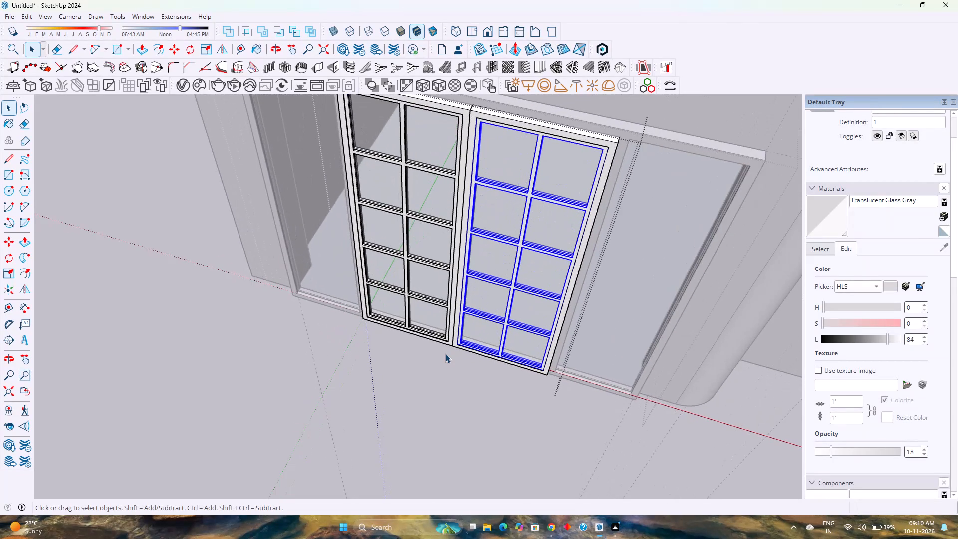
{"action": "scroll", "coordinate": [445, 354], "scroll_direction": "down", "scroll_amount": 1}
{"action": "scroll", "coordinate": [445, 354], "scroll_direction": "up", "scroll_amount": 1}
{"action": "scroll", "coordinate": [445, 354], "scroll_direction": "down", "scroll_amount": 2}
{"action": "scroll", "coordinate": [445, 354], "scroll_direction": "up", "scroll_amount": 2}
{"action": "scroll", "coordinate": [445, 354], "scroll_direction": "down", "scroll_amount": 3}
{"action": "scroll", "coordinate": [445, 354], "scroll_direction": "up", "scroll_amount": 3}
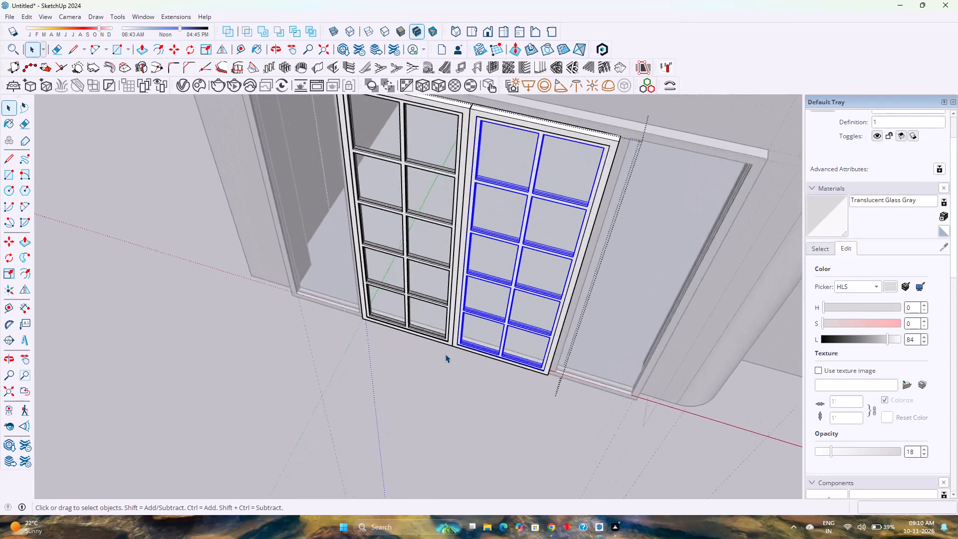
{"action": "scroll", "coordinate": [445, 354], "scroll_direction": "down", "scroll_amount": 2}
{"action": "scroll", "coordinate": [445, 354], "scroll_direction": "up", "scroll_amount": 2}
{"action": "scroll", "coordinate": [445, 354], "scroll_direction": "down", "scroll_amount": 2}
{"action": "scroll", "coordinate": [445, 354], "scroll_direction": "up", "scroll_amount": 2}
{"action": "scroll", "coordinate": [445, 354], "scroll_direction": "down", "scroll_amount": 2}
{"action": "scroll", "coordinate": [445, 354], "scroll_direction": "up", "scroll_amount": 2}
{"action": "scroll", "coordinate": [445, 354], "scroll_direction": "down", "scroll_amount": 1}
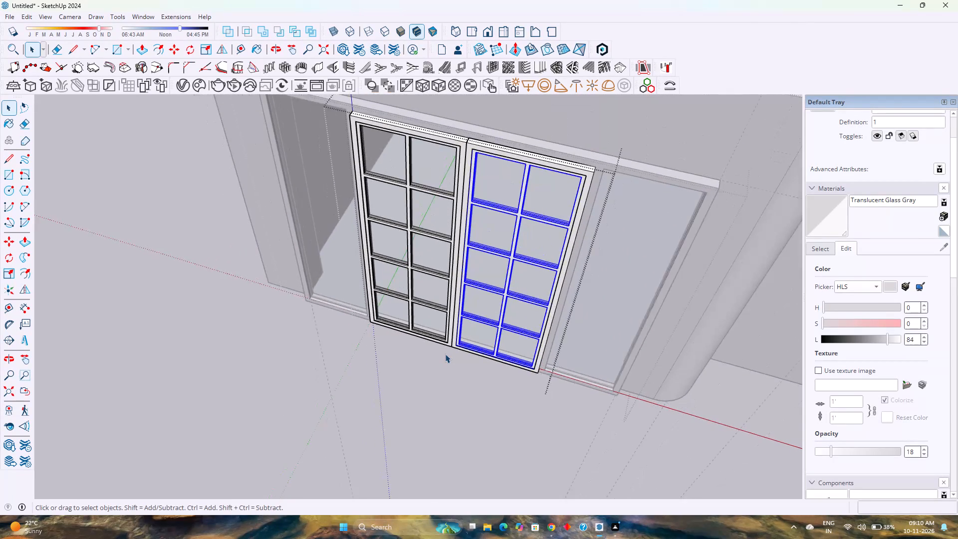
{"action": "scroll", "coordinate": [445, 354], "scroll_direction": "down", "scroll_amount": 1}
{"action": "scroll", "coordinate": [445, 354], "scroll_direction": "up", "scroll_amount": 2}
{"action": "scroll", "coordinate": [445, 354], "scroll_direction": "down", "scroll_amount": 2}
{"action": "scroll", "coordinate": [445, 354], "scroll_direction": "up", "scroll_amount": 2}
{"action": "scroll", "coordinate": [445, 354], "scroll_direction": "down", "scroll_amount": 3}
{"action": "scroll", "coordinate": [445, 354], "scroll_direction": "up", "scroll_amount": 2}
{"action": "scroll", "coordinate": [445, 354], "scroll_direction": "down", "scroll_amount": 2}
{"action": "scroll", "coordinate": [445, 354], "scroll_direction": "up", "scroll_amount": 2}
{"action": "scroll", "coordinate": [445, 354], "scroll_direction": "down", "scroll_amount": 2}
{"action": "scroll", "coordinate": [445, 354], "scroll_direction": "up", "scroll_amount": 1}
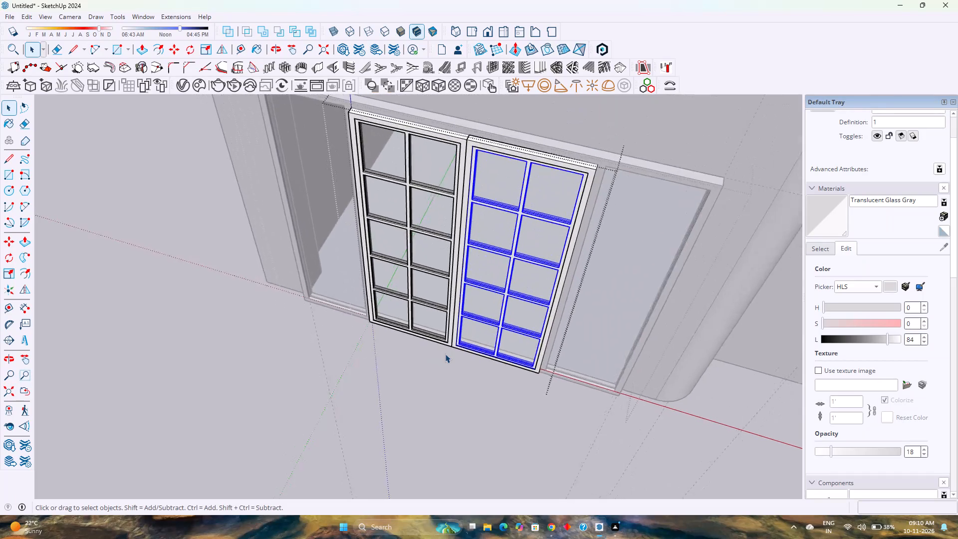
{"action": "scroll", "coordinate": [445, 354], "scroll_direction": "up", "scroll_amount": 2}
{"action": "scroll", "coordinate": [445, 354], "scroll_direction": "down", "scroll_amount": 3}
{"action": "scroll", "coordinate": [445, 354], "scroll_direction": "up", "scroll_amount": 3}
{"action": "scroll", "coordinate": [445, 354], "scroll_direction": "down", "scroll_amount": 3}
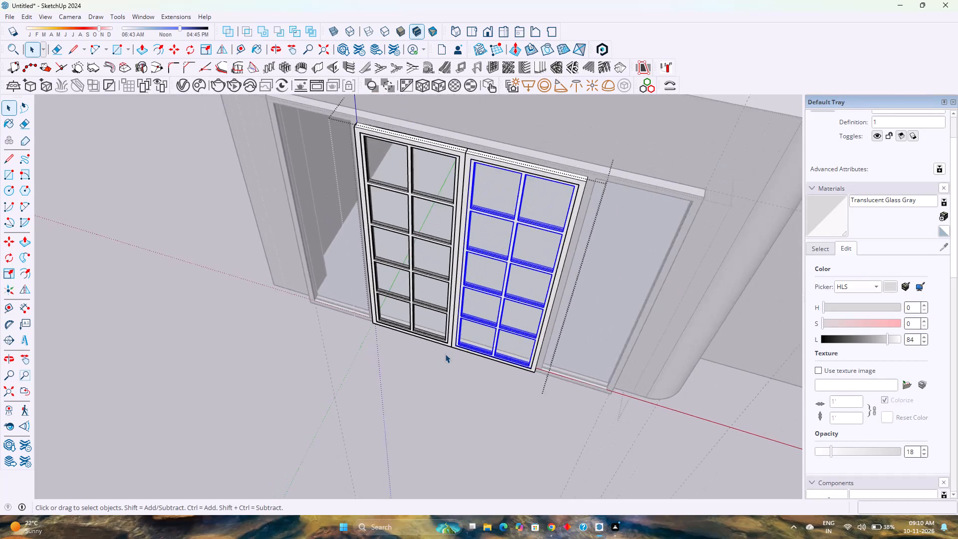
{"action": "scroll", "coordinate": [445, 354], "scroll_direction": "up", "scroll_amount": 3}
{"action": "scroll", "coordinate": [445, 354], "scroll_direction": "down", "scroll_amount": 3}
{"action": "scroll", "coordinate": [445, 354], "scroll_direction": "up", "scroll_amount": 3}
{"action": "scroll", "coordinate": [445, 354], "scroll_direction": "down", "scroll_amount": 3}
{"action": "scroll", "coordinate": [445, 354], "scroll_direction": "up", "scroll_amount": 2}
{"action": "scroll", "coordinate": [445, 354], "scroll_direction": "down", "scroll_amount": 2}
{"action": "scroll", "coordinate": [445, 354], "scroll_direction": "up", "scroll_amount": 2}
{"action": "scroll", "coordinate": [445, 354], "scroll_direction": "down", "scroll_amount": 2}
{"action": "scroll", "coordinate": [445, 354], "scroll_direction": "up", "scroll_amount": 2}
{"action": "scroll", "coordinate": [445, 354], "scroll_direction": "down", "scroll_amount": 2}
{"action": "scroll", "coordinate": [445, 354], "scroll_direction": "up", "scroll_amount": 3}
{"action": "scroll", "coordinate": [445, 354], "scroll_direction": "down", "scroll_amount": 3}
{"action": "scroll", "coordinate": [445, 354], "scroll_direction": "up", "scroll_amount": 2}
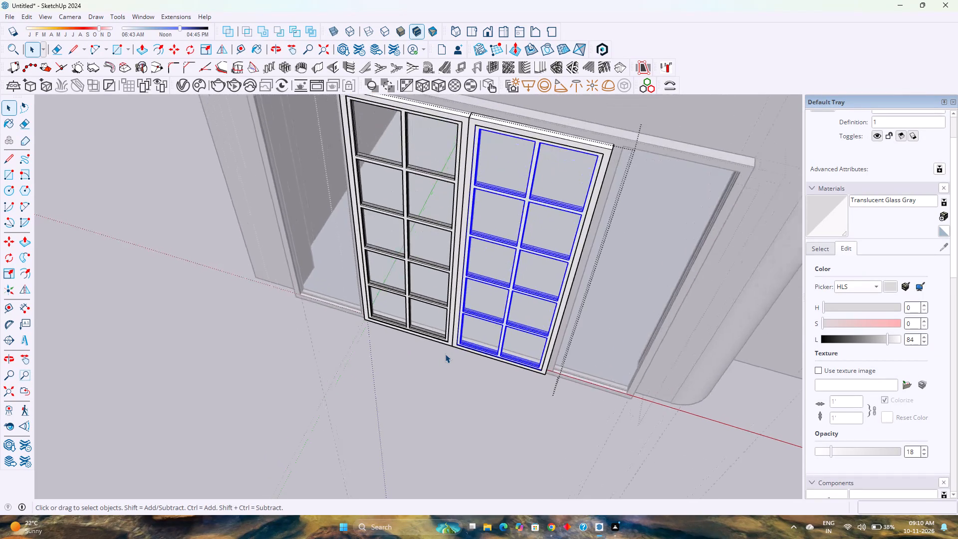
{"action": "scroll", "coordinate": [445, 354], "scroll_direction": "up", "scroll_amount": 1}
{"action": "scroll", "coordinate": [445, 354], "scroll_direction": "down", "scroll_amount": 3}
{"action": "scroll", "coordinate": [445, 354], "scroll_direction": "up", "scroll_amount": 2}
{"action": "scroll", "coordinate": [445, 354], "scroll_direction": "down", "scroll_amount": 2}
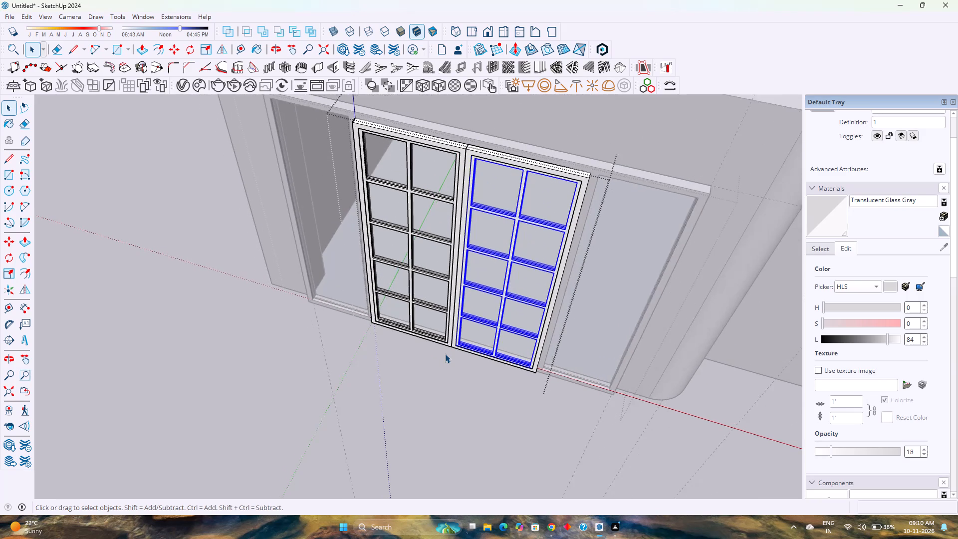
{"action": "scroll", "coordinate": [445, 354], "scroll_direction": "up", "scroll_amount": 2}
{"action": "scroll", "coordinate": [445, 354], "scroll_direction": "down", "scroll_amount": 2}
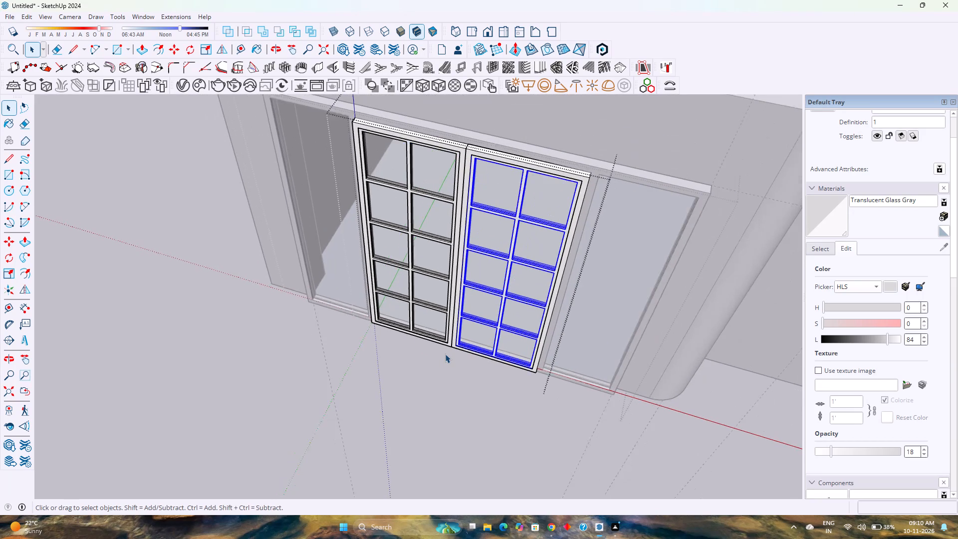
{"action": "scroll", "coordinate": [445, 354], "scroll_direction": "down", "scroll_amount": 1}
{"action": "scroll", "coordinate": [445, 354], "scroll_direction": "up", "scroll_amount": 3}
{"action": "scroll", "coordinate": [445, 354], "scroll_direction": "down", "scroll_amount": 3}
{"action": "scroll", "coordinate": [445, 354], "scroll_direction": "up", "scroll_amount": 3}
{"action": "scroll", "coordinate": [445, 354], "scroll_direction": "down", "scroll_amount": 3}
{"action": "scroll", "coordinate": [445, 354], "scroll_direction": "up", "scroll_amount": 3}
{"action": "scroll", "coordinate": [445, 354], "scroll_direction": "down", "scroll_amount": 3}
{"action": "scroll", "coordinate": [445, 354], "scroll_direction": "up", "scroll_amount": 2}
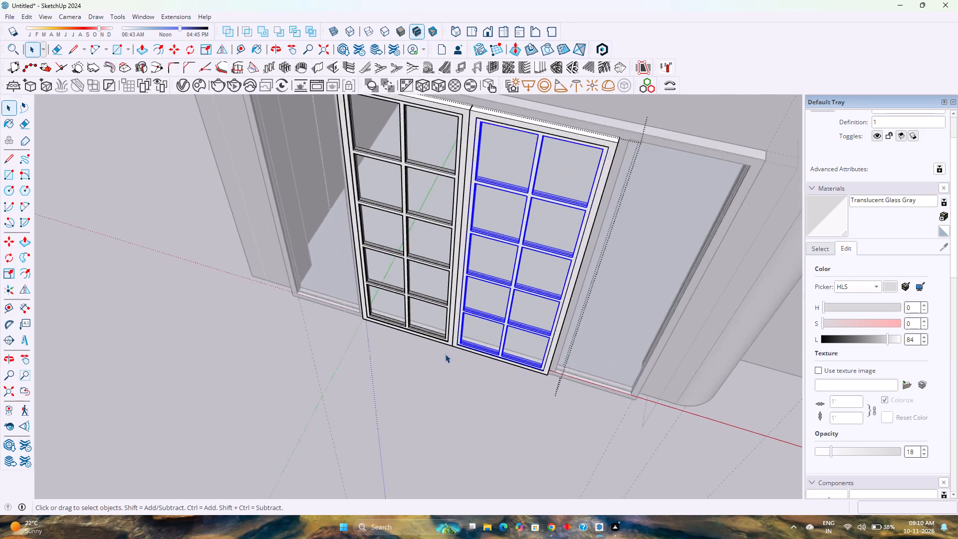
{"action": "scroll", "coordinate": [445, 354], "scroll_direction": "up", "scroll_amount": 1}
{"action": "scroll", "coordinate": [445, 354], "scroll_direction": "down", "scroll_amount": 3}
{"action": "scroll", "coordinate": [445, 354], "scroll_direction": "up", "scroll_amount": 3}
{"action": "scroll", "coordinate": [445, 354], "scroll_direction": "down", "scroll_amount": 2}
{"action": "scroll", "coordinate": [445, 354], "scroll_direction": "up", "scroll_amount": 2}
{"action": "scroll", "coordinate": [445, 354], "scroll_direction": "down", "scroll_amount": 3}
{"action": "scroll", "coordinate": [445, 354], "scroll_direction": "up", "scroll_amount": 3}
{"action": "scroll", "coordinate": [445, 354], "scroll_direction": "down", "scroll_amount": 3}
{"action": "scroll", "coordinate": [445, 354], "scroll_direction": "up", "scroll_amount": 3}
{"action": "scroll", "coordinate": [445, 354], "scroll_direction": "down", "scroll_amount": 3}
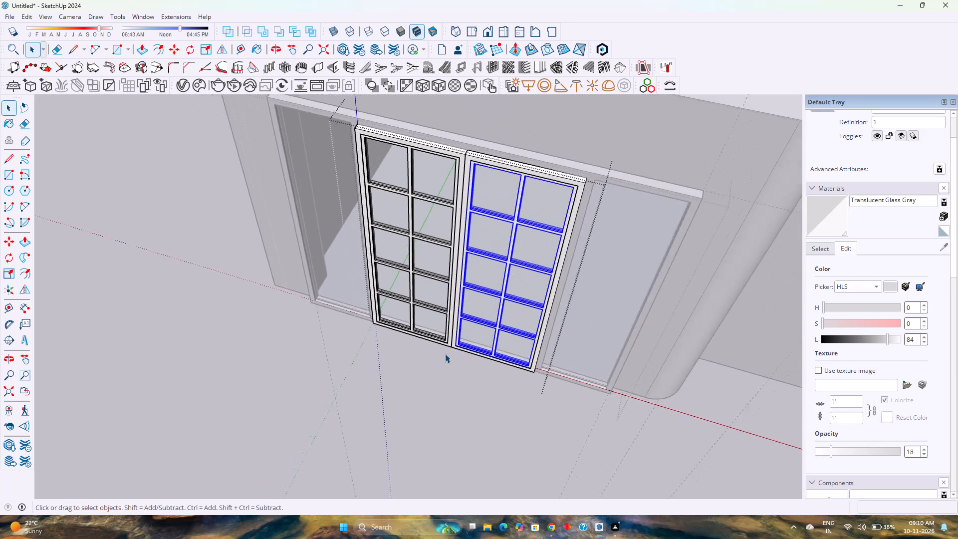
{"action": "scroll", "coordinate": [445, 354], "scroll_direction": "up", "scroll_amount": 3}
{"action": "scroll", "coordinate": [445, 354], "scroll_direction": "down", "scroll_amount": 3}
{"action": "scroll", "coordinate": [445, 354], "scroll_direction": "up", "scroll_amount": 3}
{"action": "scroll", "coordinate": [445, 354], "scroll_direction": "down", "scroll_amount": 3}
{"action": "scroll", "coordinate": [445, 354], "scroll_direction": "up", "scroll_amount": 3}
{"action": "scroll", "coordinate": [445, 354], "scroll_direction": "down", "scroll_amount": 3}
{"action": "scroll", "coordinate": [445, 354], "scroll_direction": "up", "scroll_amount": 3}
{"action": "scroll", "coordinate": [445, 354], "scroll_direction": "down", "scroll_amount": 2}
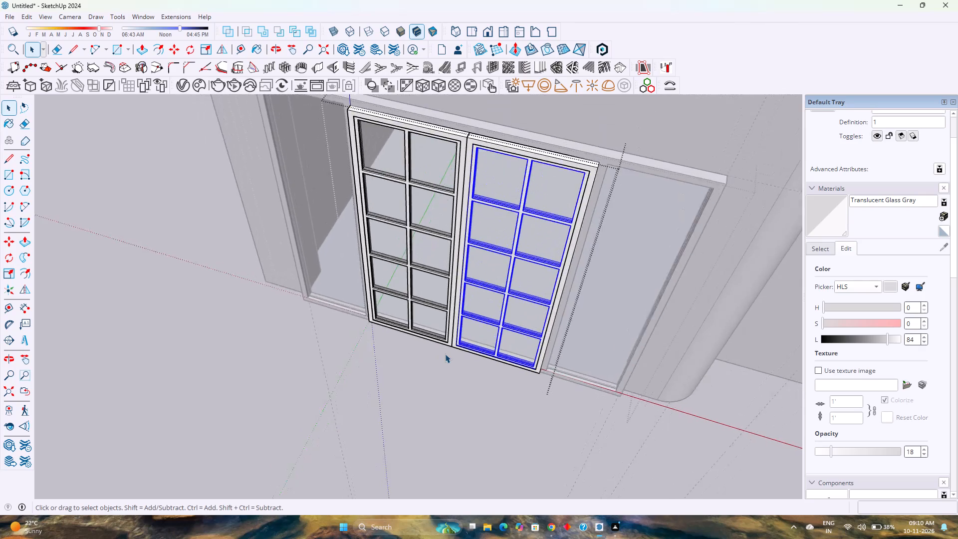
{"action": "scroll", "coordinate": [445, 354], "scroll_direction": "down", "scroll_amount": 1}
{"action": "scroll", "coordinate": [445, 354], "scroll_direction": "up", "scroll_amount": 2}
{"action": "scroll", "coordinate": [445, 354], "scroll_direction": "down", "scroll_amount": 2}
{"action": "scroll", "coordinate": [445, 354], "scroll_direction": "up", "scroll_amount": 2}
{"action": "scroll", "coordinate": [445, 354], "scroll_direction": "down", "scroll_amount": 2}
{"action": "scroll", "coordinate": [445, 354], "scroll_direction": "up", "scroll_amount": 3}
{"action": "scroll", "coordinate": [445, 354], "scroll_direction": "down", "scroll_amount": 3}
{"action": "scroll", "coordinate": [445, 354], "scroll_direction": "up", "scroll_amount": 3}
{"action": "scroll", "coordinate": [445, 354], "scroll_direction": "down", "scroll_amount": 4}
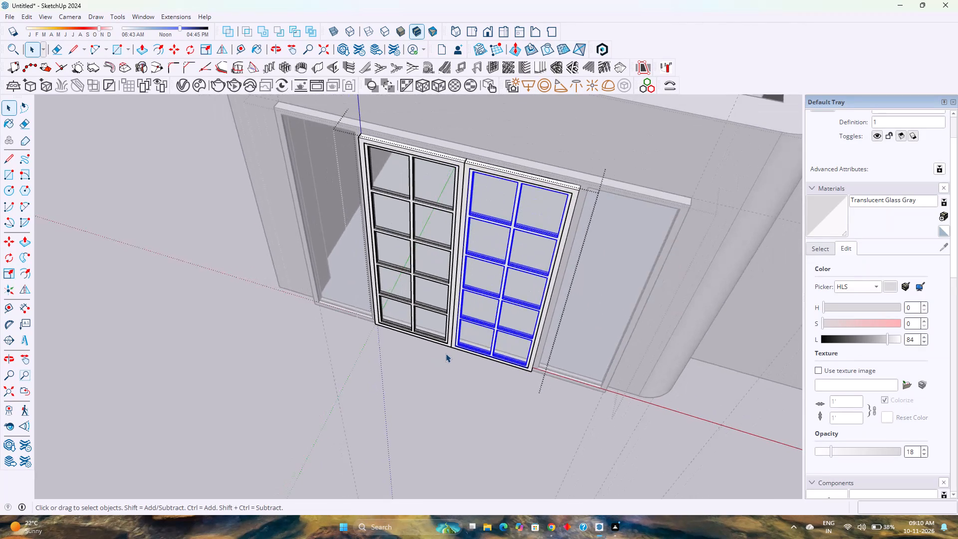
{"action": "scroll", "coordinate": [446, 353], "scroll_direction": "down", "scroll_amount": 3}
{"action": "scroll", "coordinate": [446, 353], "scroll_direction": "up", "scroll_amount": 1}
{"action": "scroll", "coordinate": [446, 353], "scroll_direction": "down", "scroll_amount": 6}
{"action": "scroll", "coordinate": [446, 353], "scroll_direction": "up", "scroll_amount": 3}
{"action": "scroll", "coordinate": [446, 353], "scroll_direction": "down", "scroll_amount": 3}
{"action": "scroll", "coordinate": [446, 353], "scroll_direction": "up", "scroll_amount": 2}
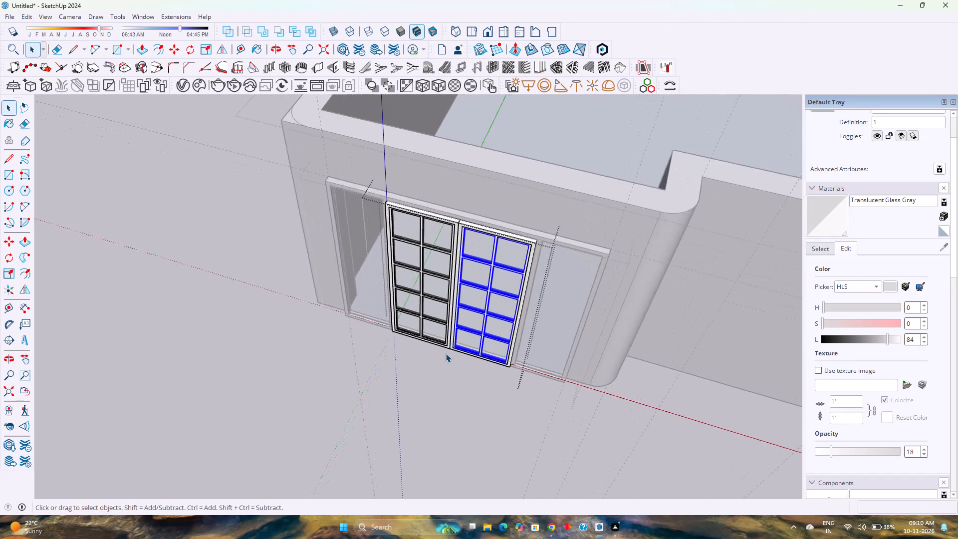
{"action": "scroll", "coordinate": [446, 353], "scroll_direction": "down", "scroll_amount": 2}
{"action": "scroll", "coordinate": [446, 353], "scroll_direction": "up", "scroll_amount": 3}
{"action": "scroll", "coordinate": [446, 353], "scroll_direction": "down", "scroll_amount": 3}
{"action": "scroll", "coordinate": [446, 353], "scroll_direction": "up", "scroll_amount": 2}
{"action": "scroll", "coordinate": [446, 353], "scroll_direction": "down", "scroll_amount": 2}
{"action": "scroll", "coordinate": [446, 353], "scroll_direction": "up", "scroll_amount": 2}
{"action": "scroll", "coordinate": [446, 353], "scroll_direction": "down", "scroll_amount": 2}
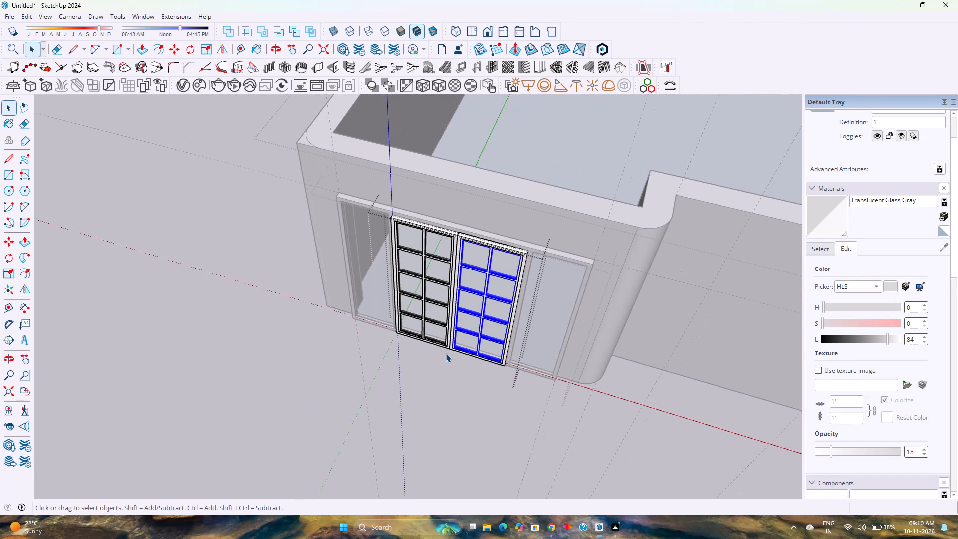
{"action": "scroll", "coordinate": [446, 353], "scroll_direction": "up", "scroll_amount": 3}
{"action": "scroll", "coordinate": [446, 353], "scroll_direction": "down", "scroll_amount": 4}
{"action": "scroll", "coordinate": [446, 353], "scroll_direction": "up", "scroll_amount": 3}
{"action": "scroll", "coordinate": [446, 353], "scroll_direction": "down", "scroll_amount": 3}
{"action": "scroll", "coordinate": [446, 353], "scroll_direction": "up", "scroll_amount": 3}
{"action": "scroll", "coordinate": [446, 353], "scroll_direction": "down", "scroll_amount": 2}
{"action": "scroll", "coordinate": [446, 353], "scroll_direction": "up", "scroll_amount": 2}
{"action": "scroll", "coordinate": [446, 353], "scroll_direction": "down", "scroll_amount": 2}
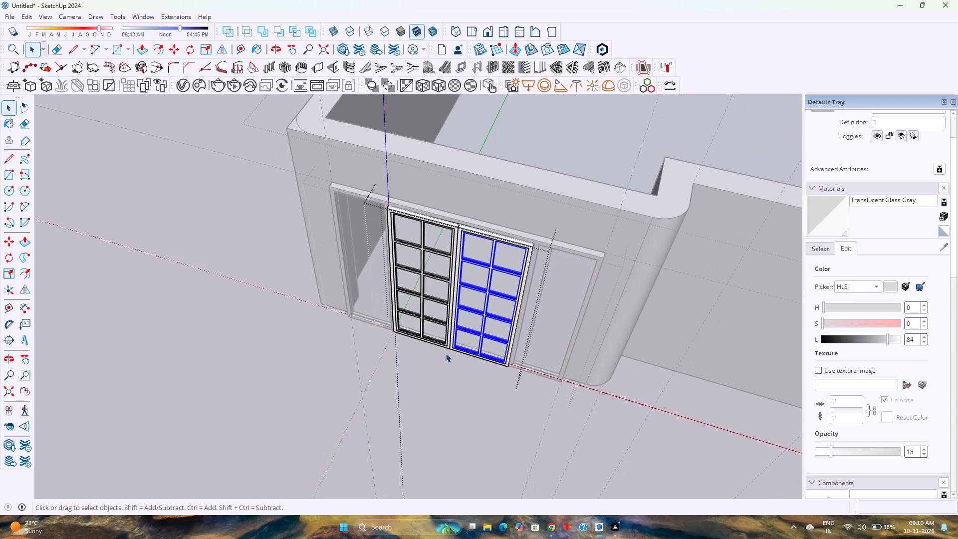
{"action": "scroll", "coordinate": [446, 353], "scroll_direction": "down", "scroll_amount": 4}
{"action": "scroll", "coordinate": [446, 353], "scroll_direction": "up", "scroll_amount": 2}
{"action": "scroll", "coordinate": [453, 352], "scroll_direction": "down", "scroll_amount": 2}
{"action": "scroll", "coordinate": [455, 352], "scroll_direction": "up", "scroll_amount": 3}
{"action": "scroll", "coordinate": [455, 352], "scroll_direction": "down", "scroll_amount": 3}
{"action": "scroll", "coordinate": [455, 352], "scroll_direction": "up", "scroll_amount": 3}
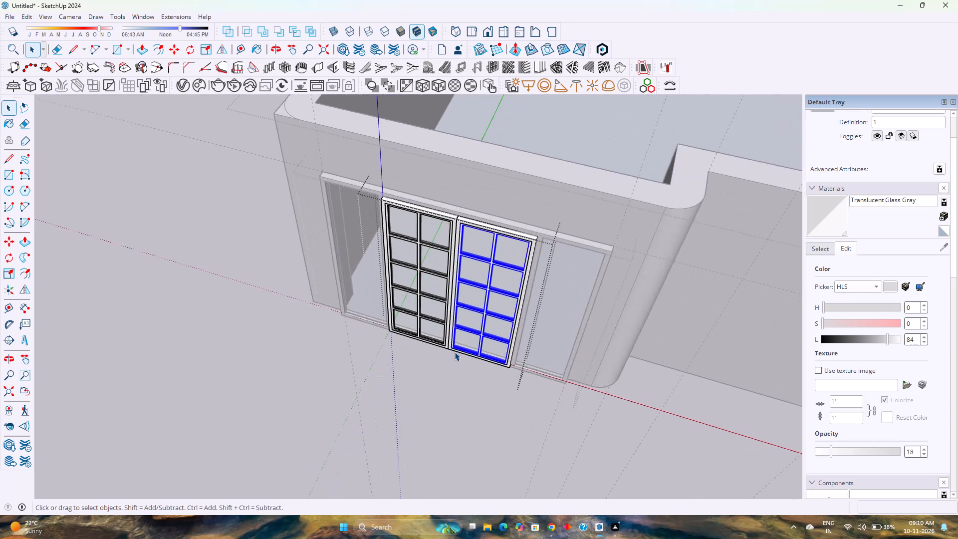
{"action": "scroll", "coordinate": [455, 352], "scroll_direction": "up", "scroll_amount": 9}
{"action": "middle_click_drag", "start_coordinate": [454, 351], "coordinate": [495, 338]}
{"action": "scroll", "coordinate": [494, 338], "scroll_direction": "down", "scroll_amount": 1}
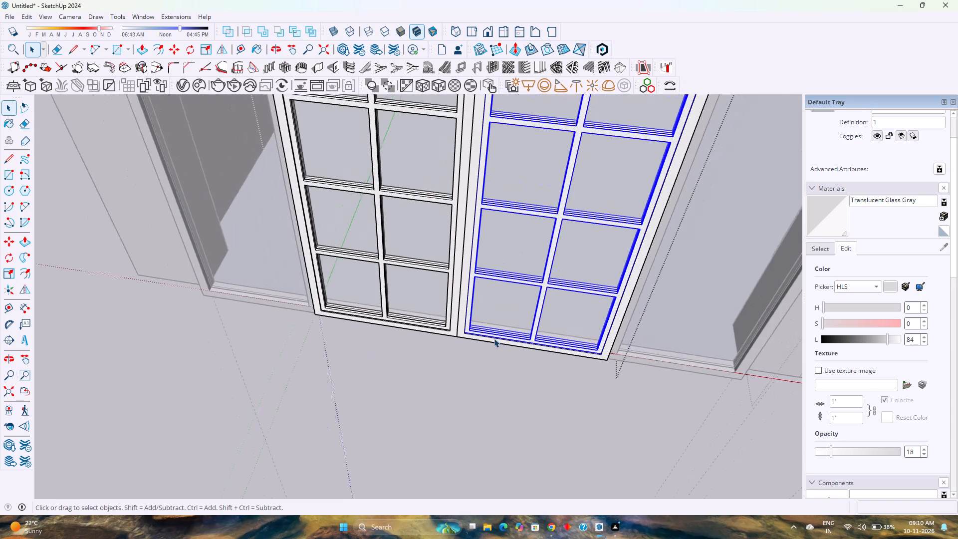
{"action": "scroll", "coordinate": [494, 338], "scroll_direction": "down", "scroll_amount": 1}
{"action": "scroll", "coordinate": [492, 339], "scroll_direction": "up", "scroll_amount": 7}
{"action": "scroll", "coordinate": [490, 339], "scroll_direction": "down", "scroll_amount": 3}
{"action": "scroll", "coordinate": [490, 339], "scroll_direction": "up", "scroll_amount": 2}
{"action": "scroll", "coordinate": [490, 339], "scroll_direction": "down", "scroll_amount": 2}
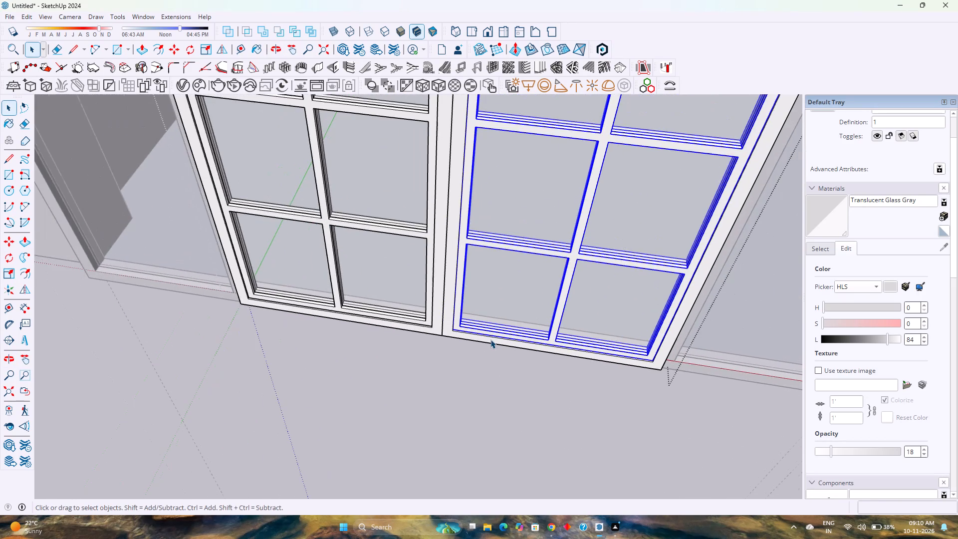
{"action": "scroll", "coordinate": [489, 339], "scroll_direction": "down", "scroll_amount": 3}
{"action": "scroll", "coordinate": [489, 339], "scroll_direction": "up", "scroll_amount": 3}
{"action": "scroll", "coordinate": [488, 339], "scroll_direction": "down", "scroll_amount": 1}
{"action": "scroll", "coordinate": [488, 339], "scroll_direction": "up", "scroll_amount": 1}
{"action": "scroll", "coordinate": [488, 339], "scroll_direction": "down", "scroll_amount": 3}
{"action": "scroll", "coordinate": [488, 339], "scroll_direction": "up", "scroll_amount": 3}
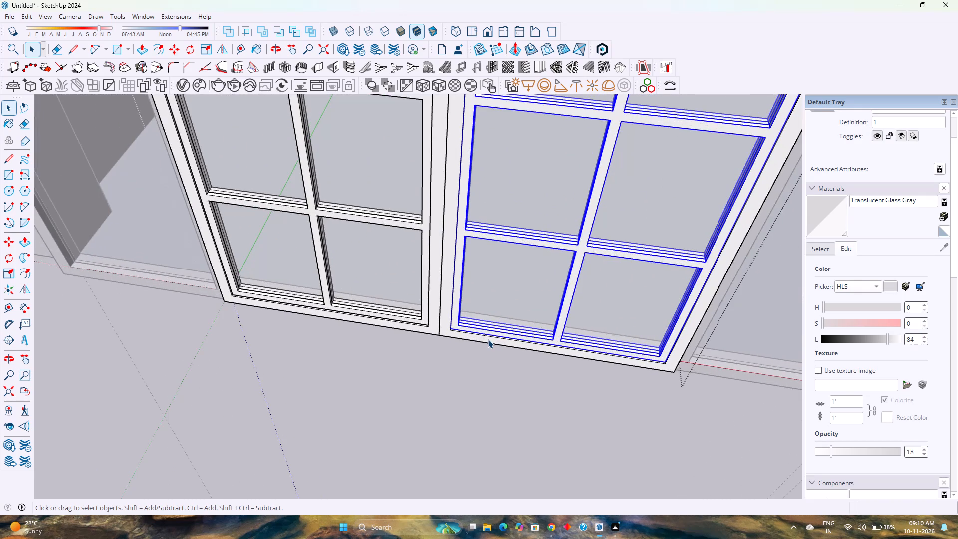
Examine both door leaves' placement within the outer frame from several angles and against the whole entrance front.
{"action": "scroll", "coordinate": [488, 339], "scroll_direction": "down", "scroll_amount": 3}
{"action": "scroll", "coordinate": [488, 339], "scroll_direction": "up", "scroll_amount": 2}
{"action": "scroll", "coordinate": [488, 339], "scroll_direction": "down", "scroll_amount": 2}
{"action": "scroll", "coordinate": [488, 339], "scroll_direction": "up", "scroll_amount": 3}
{"action": "scroll", "coordinate": [488, 339], "scroll_direction": "down", "scroll_amount": 3}
{"action": "scroll", "coordinate": [488, 339], "scroll_direction": "up", "scroll_amount": 3}
{"action": "scroll", "coordinate": [488, 339], "scroll_direction": "down", "scroll_amount": 3}
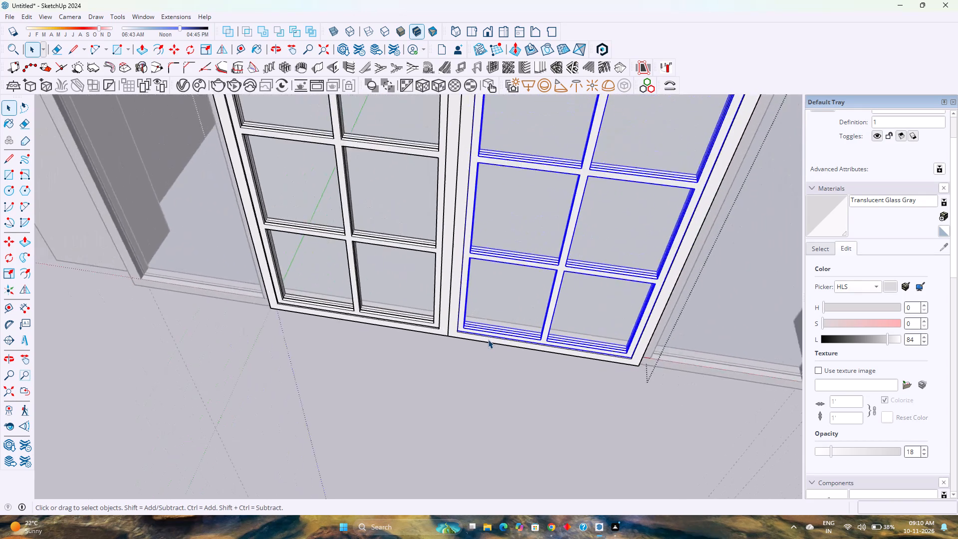
{"action": "scroll", "coordinate": [488, 339], "scroll_direction": "up", "scroll_amount": 3}
{"action": "scroll", "coordinate": [488, 339], "scroll_direction": "down", "scroll_amount": 3}
{"action": "scroll", "coordinate": [488, 339], "scroll_direction": "up", "scroll_amount": 3}
{"action": "scroll", "coordinate": [488, 339], "scroll_direction": "down", "scroll_amount": 3}
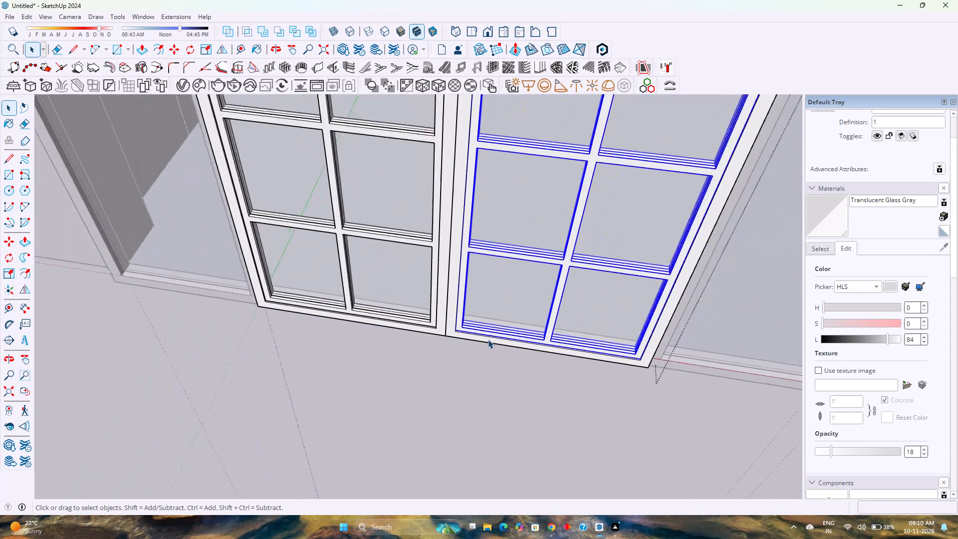
{"action": "scroll", "coordinate": [488, 339], "scroll_direction": "down", "scroll_amount": 1}
{"action": "scroll", "coordinate": [487, 339], "scroll_direction": "up", "scroll_amount": 2}
{"action": "scroll", "coordinate": [485, 341], "scroll_direction": "down", "scroll_amount": 5}
{"action": "middle_click_drag", "start_coordinate": [306, 364], "coordinate": [511, 408]}
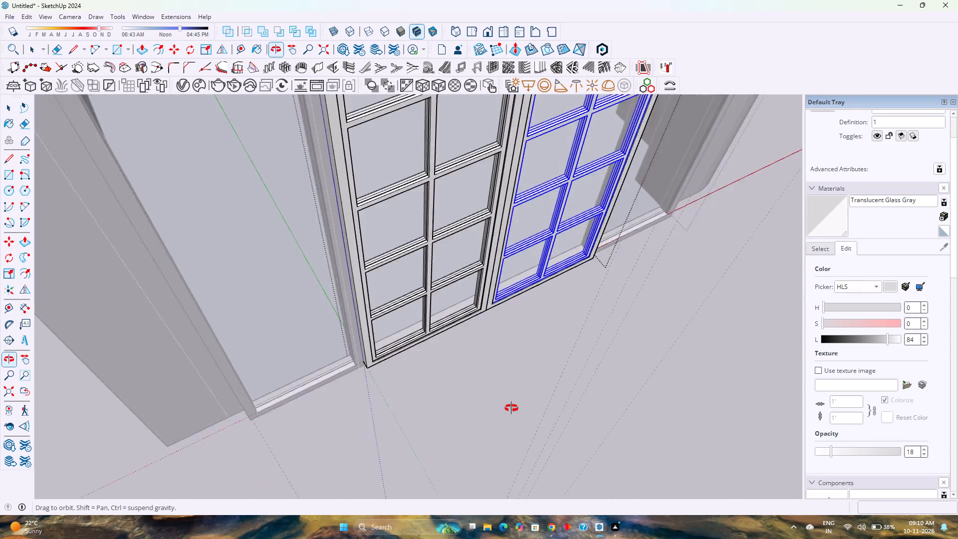
{"action": "middle_click_drag", "start_coordinate": [511, 408], "coordinate": [319, 376]}
{"action": "middle_click", "coordinate": [319, 376]}
{"action": "scroll", "coordinate": [319, 376], "scroll_direction": "up", "scroll_amount": 2}
{"action": "scroll", "coordinate": [319, 375], "scroll_direction": "down", "scroll_amount": 4}
{"action": "scroll", "coordinate": [319, 375], "scroll_direction": "up", "scroll_amount": 3}
{"action": "scroll", "coordinate": [319, 375], "scroll_direction": "down", "scroll_amount": 4}
{"action": "scroll", "coordinate": [319, 375], "scroll_direction": "up", "scroll_amount": 4}
{"action": "scroll", "coordinate": [319, 375], "scroll_direction": "down", "scroll_amount": 4}
{"action": "scroll", "coordinate": [319, 375], "scroll_direction": "up", "scroll_amount": 4}
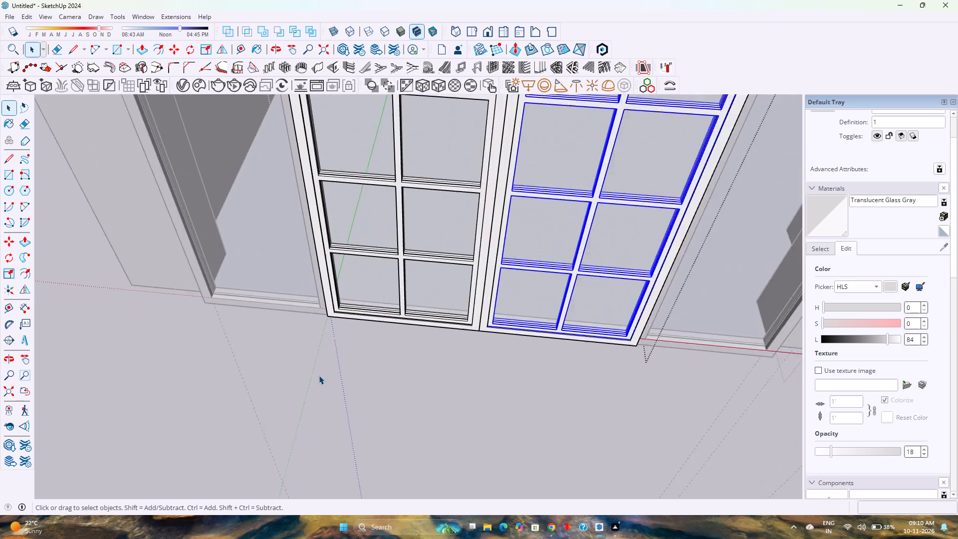
{"action": "scroll", "coordinate": [319, 375], "scroll_direction": "down", "scroll_amount": 8}
{"action": "scroll", "coordinate": [319, 375], "scroll_direction": "up", "scroll_amount": 3}
{"action": "scroll", "coordinate": [318, 375], "scroll_direction": "down", "scroll_amount": 4}
{"action": "scroll", "coordinate": [318, 375], "scroll_direction": "up", "scroll_amount": 2}
{"action": "scroll", "coordinate": [318, 375], "scroll_direction": "down", "scroll_amount": 2}
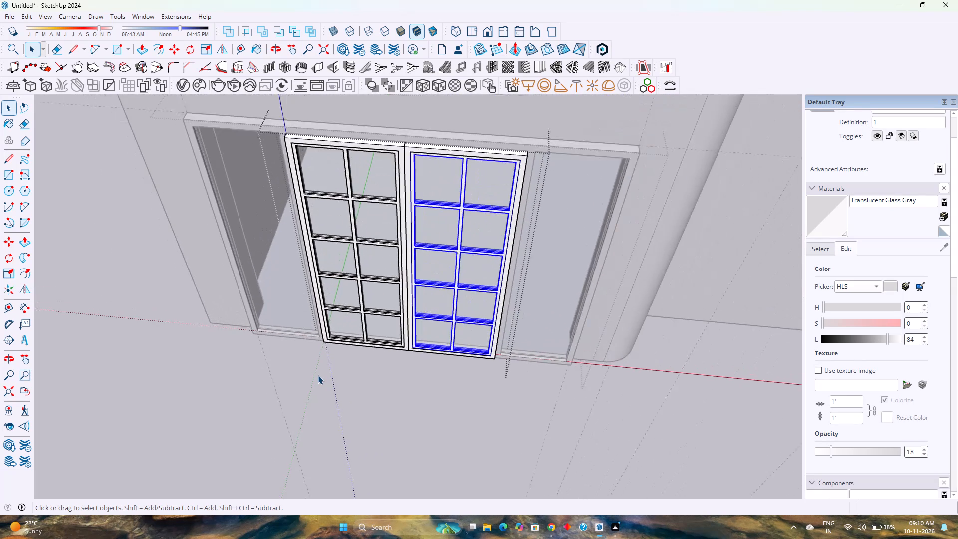
{"action": "scroll", "coordinate": [318, 375], "scroll_direction": "down", "scroll_amount": 9}
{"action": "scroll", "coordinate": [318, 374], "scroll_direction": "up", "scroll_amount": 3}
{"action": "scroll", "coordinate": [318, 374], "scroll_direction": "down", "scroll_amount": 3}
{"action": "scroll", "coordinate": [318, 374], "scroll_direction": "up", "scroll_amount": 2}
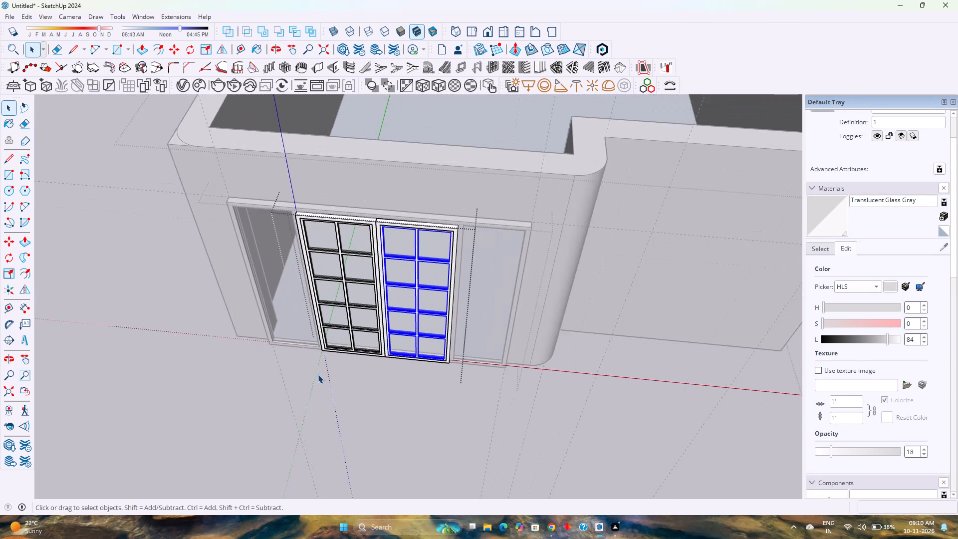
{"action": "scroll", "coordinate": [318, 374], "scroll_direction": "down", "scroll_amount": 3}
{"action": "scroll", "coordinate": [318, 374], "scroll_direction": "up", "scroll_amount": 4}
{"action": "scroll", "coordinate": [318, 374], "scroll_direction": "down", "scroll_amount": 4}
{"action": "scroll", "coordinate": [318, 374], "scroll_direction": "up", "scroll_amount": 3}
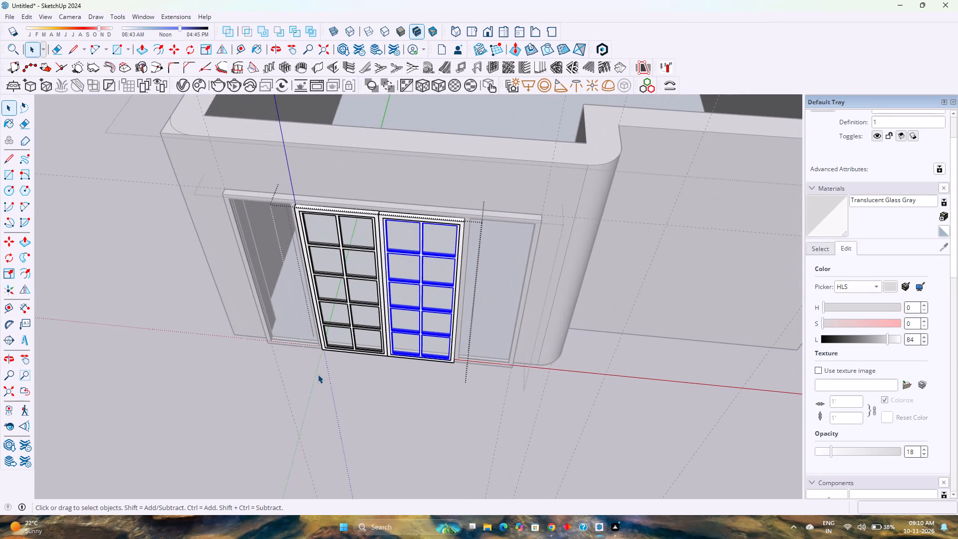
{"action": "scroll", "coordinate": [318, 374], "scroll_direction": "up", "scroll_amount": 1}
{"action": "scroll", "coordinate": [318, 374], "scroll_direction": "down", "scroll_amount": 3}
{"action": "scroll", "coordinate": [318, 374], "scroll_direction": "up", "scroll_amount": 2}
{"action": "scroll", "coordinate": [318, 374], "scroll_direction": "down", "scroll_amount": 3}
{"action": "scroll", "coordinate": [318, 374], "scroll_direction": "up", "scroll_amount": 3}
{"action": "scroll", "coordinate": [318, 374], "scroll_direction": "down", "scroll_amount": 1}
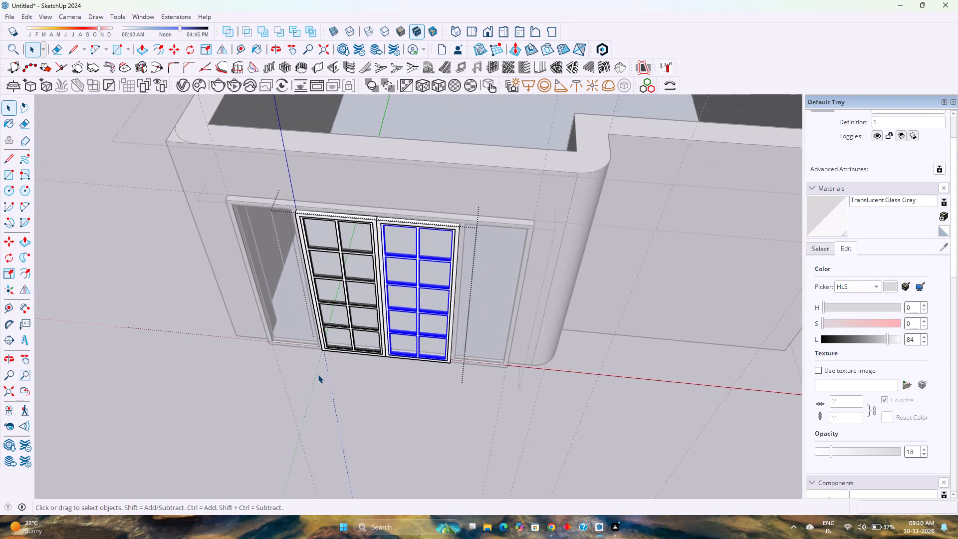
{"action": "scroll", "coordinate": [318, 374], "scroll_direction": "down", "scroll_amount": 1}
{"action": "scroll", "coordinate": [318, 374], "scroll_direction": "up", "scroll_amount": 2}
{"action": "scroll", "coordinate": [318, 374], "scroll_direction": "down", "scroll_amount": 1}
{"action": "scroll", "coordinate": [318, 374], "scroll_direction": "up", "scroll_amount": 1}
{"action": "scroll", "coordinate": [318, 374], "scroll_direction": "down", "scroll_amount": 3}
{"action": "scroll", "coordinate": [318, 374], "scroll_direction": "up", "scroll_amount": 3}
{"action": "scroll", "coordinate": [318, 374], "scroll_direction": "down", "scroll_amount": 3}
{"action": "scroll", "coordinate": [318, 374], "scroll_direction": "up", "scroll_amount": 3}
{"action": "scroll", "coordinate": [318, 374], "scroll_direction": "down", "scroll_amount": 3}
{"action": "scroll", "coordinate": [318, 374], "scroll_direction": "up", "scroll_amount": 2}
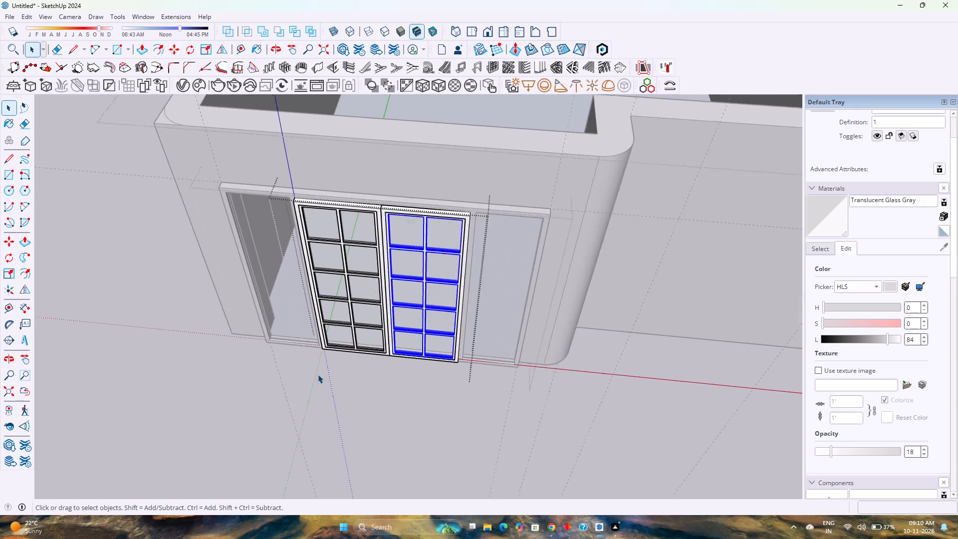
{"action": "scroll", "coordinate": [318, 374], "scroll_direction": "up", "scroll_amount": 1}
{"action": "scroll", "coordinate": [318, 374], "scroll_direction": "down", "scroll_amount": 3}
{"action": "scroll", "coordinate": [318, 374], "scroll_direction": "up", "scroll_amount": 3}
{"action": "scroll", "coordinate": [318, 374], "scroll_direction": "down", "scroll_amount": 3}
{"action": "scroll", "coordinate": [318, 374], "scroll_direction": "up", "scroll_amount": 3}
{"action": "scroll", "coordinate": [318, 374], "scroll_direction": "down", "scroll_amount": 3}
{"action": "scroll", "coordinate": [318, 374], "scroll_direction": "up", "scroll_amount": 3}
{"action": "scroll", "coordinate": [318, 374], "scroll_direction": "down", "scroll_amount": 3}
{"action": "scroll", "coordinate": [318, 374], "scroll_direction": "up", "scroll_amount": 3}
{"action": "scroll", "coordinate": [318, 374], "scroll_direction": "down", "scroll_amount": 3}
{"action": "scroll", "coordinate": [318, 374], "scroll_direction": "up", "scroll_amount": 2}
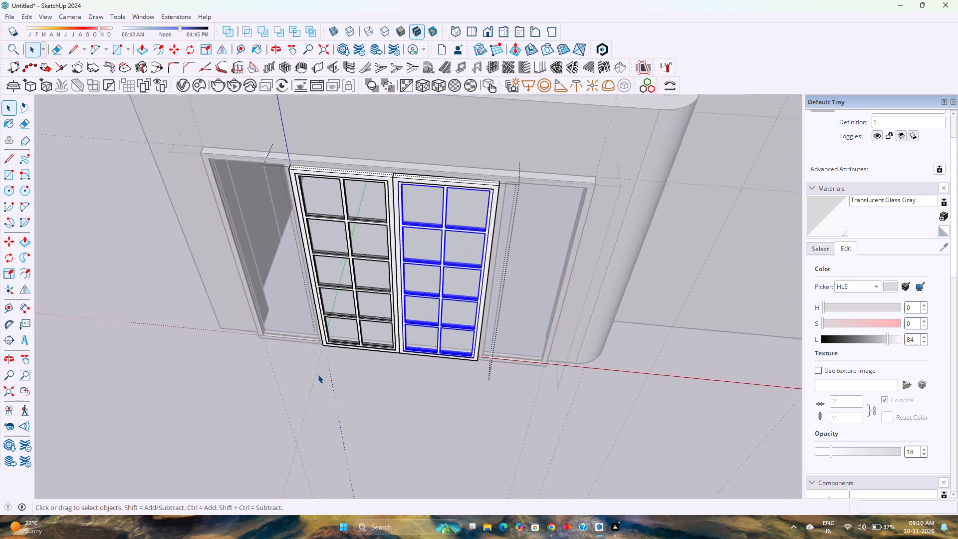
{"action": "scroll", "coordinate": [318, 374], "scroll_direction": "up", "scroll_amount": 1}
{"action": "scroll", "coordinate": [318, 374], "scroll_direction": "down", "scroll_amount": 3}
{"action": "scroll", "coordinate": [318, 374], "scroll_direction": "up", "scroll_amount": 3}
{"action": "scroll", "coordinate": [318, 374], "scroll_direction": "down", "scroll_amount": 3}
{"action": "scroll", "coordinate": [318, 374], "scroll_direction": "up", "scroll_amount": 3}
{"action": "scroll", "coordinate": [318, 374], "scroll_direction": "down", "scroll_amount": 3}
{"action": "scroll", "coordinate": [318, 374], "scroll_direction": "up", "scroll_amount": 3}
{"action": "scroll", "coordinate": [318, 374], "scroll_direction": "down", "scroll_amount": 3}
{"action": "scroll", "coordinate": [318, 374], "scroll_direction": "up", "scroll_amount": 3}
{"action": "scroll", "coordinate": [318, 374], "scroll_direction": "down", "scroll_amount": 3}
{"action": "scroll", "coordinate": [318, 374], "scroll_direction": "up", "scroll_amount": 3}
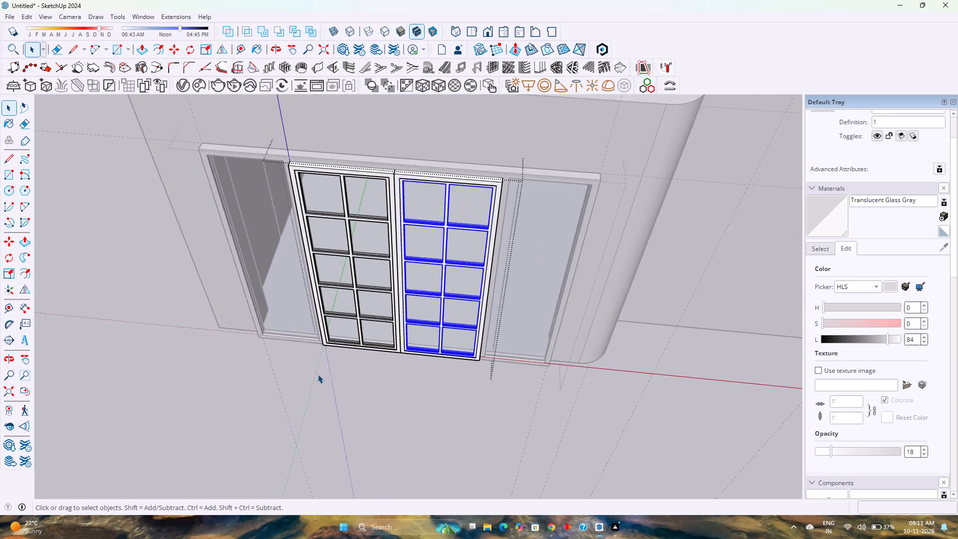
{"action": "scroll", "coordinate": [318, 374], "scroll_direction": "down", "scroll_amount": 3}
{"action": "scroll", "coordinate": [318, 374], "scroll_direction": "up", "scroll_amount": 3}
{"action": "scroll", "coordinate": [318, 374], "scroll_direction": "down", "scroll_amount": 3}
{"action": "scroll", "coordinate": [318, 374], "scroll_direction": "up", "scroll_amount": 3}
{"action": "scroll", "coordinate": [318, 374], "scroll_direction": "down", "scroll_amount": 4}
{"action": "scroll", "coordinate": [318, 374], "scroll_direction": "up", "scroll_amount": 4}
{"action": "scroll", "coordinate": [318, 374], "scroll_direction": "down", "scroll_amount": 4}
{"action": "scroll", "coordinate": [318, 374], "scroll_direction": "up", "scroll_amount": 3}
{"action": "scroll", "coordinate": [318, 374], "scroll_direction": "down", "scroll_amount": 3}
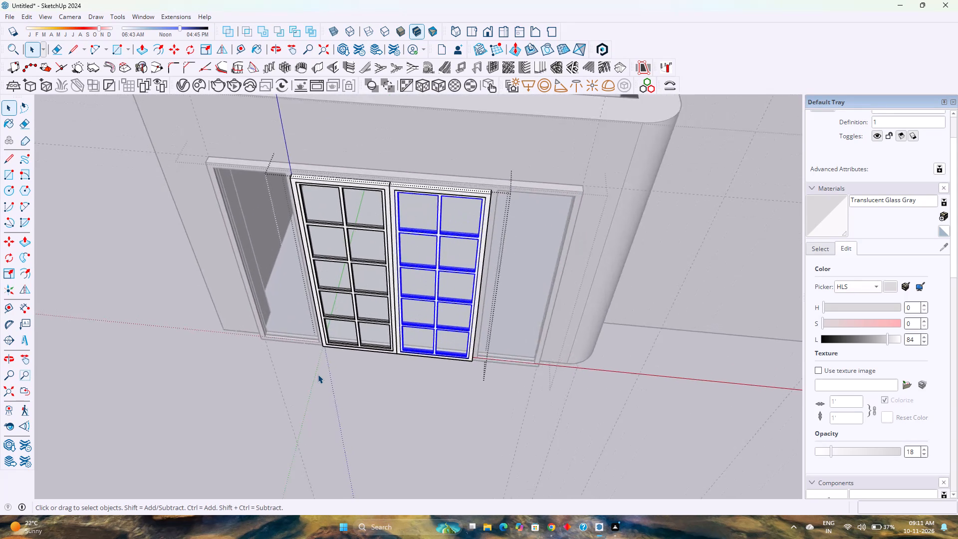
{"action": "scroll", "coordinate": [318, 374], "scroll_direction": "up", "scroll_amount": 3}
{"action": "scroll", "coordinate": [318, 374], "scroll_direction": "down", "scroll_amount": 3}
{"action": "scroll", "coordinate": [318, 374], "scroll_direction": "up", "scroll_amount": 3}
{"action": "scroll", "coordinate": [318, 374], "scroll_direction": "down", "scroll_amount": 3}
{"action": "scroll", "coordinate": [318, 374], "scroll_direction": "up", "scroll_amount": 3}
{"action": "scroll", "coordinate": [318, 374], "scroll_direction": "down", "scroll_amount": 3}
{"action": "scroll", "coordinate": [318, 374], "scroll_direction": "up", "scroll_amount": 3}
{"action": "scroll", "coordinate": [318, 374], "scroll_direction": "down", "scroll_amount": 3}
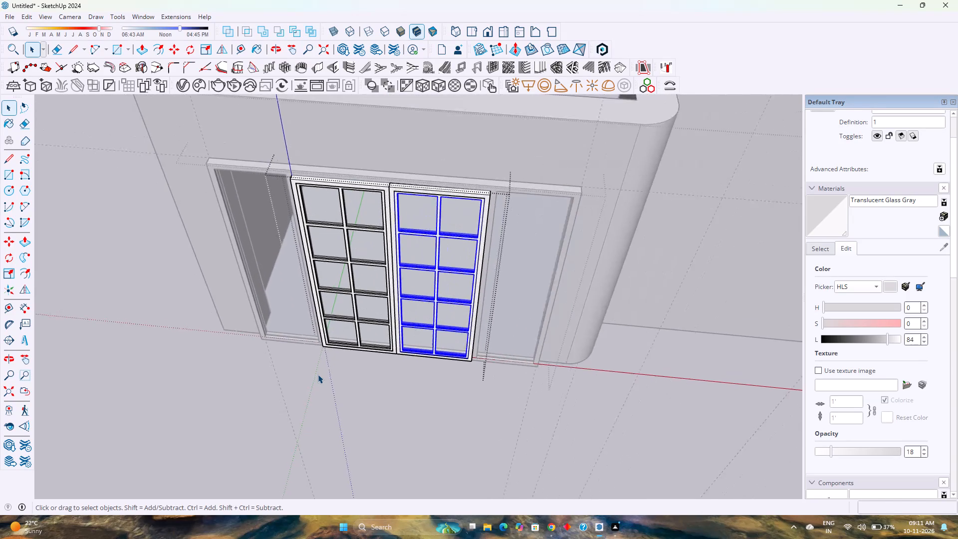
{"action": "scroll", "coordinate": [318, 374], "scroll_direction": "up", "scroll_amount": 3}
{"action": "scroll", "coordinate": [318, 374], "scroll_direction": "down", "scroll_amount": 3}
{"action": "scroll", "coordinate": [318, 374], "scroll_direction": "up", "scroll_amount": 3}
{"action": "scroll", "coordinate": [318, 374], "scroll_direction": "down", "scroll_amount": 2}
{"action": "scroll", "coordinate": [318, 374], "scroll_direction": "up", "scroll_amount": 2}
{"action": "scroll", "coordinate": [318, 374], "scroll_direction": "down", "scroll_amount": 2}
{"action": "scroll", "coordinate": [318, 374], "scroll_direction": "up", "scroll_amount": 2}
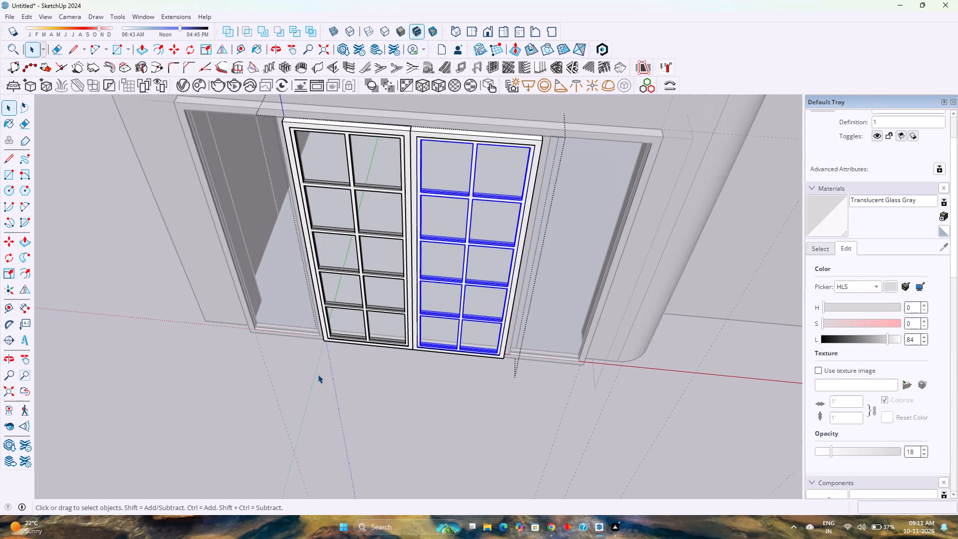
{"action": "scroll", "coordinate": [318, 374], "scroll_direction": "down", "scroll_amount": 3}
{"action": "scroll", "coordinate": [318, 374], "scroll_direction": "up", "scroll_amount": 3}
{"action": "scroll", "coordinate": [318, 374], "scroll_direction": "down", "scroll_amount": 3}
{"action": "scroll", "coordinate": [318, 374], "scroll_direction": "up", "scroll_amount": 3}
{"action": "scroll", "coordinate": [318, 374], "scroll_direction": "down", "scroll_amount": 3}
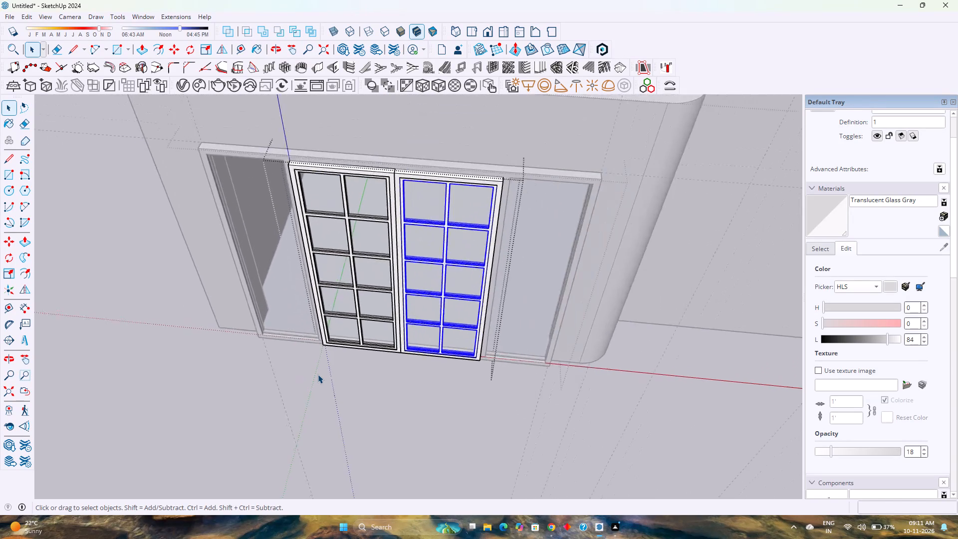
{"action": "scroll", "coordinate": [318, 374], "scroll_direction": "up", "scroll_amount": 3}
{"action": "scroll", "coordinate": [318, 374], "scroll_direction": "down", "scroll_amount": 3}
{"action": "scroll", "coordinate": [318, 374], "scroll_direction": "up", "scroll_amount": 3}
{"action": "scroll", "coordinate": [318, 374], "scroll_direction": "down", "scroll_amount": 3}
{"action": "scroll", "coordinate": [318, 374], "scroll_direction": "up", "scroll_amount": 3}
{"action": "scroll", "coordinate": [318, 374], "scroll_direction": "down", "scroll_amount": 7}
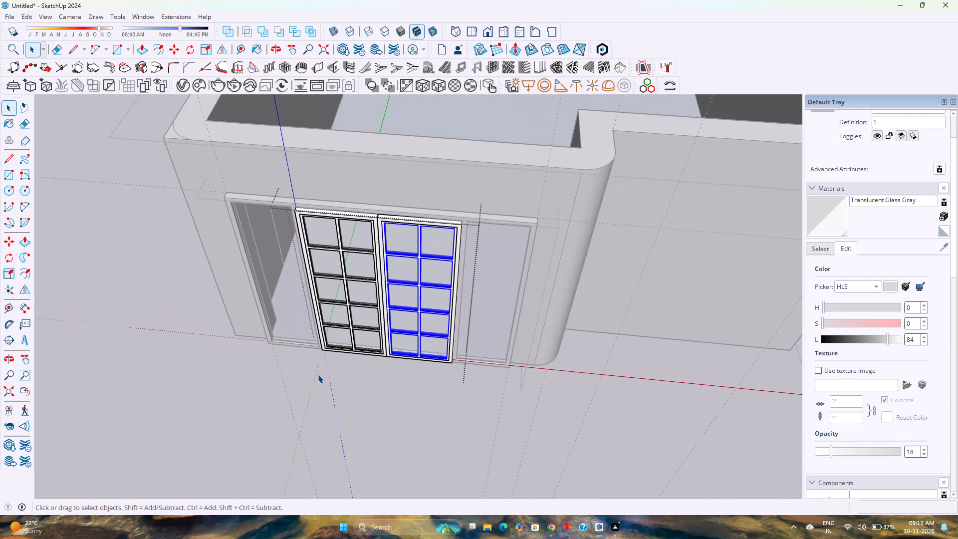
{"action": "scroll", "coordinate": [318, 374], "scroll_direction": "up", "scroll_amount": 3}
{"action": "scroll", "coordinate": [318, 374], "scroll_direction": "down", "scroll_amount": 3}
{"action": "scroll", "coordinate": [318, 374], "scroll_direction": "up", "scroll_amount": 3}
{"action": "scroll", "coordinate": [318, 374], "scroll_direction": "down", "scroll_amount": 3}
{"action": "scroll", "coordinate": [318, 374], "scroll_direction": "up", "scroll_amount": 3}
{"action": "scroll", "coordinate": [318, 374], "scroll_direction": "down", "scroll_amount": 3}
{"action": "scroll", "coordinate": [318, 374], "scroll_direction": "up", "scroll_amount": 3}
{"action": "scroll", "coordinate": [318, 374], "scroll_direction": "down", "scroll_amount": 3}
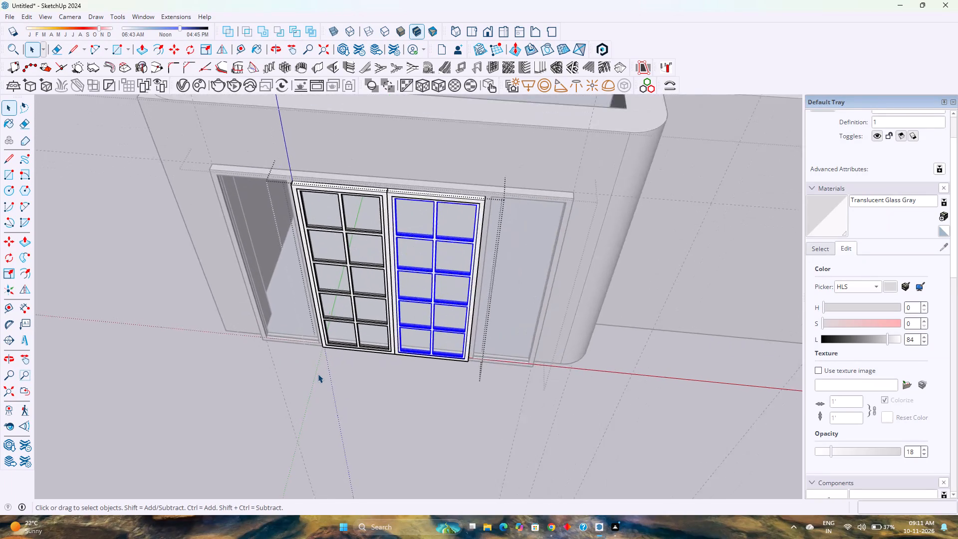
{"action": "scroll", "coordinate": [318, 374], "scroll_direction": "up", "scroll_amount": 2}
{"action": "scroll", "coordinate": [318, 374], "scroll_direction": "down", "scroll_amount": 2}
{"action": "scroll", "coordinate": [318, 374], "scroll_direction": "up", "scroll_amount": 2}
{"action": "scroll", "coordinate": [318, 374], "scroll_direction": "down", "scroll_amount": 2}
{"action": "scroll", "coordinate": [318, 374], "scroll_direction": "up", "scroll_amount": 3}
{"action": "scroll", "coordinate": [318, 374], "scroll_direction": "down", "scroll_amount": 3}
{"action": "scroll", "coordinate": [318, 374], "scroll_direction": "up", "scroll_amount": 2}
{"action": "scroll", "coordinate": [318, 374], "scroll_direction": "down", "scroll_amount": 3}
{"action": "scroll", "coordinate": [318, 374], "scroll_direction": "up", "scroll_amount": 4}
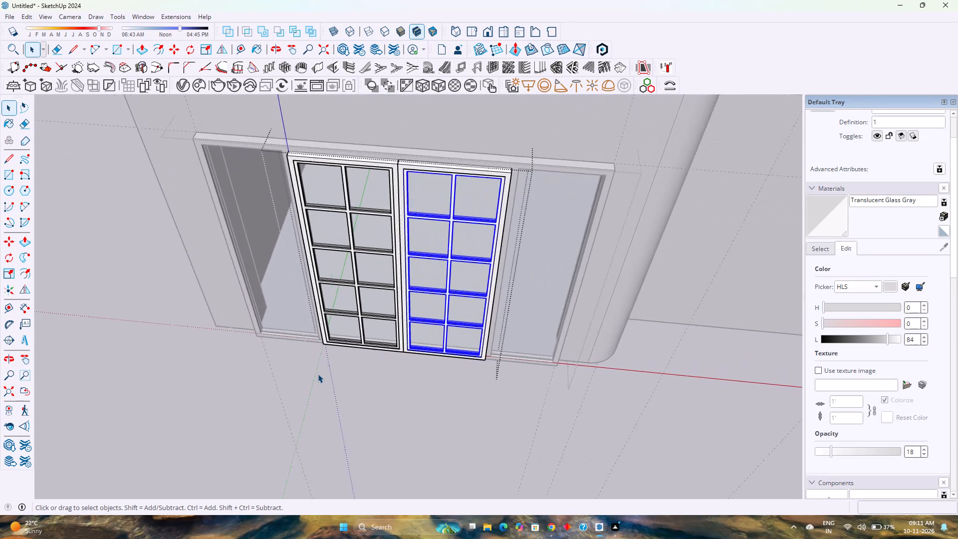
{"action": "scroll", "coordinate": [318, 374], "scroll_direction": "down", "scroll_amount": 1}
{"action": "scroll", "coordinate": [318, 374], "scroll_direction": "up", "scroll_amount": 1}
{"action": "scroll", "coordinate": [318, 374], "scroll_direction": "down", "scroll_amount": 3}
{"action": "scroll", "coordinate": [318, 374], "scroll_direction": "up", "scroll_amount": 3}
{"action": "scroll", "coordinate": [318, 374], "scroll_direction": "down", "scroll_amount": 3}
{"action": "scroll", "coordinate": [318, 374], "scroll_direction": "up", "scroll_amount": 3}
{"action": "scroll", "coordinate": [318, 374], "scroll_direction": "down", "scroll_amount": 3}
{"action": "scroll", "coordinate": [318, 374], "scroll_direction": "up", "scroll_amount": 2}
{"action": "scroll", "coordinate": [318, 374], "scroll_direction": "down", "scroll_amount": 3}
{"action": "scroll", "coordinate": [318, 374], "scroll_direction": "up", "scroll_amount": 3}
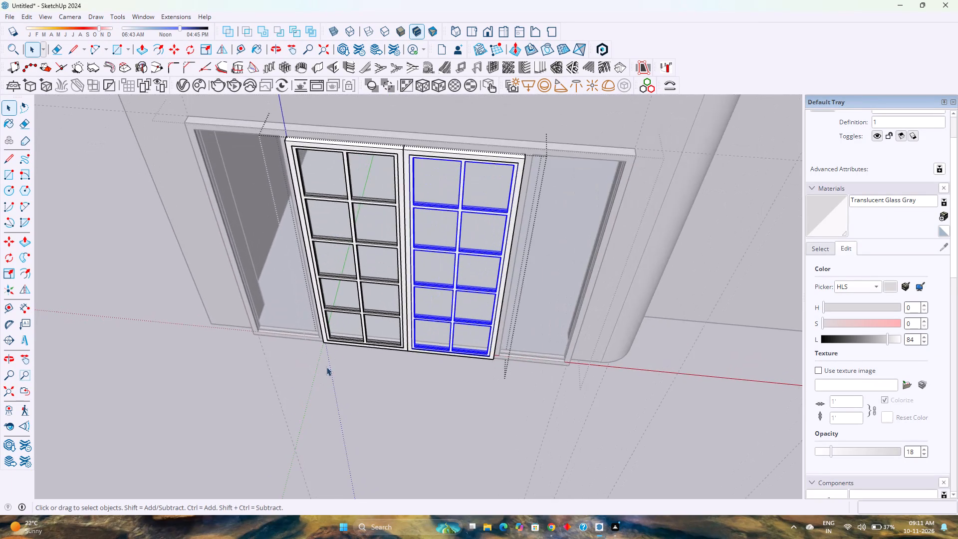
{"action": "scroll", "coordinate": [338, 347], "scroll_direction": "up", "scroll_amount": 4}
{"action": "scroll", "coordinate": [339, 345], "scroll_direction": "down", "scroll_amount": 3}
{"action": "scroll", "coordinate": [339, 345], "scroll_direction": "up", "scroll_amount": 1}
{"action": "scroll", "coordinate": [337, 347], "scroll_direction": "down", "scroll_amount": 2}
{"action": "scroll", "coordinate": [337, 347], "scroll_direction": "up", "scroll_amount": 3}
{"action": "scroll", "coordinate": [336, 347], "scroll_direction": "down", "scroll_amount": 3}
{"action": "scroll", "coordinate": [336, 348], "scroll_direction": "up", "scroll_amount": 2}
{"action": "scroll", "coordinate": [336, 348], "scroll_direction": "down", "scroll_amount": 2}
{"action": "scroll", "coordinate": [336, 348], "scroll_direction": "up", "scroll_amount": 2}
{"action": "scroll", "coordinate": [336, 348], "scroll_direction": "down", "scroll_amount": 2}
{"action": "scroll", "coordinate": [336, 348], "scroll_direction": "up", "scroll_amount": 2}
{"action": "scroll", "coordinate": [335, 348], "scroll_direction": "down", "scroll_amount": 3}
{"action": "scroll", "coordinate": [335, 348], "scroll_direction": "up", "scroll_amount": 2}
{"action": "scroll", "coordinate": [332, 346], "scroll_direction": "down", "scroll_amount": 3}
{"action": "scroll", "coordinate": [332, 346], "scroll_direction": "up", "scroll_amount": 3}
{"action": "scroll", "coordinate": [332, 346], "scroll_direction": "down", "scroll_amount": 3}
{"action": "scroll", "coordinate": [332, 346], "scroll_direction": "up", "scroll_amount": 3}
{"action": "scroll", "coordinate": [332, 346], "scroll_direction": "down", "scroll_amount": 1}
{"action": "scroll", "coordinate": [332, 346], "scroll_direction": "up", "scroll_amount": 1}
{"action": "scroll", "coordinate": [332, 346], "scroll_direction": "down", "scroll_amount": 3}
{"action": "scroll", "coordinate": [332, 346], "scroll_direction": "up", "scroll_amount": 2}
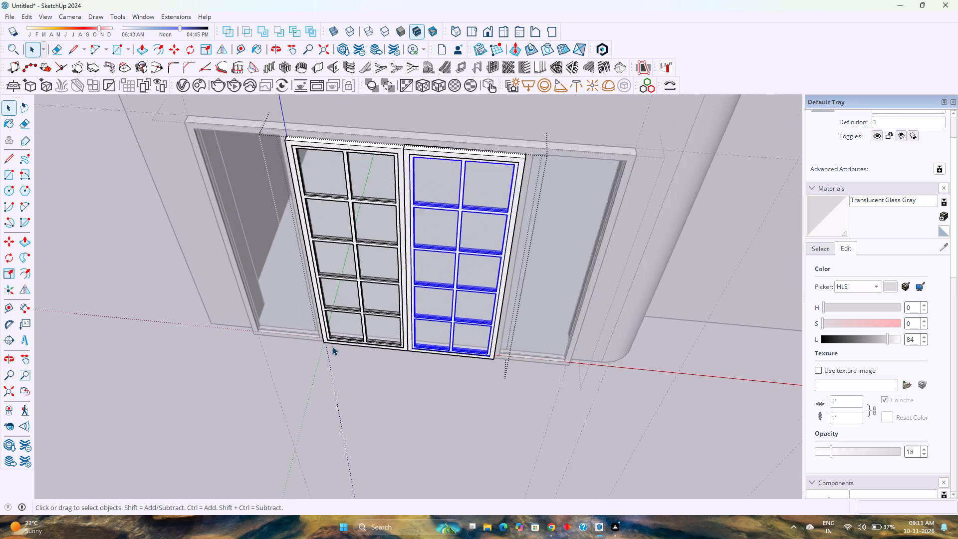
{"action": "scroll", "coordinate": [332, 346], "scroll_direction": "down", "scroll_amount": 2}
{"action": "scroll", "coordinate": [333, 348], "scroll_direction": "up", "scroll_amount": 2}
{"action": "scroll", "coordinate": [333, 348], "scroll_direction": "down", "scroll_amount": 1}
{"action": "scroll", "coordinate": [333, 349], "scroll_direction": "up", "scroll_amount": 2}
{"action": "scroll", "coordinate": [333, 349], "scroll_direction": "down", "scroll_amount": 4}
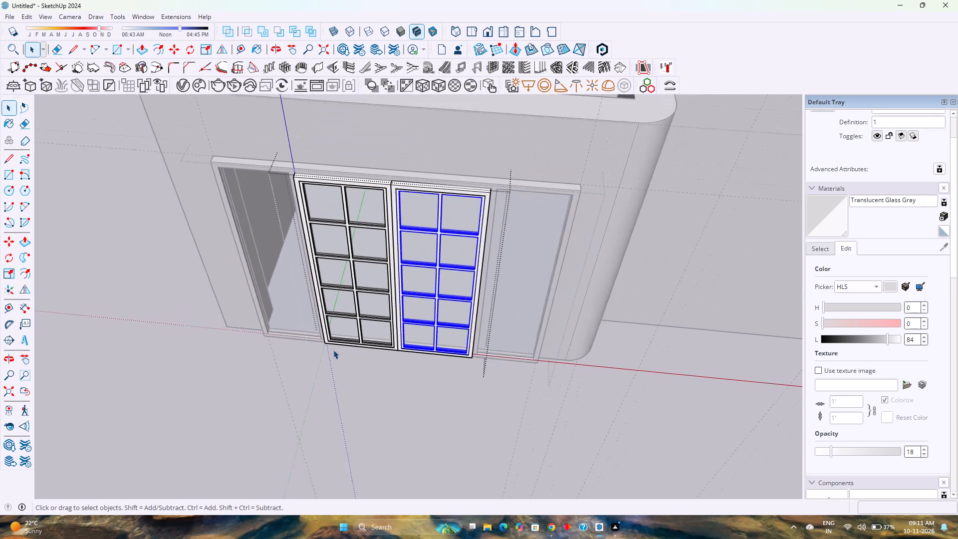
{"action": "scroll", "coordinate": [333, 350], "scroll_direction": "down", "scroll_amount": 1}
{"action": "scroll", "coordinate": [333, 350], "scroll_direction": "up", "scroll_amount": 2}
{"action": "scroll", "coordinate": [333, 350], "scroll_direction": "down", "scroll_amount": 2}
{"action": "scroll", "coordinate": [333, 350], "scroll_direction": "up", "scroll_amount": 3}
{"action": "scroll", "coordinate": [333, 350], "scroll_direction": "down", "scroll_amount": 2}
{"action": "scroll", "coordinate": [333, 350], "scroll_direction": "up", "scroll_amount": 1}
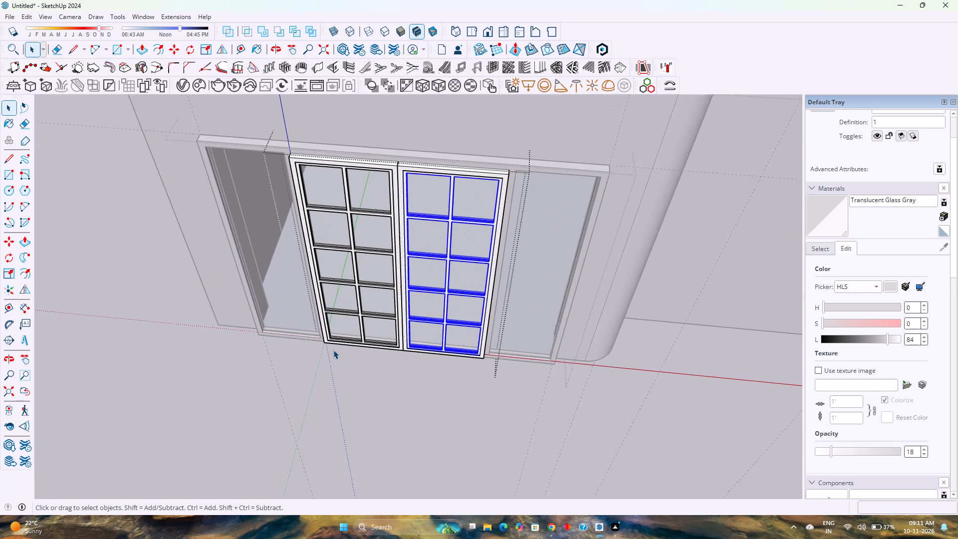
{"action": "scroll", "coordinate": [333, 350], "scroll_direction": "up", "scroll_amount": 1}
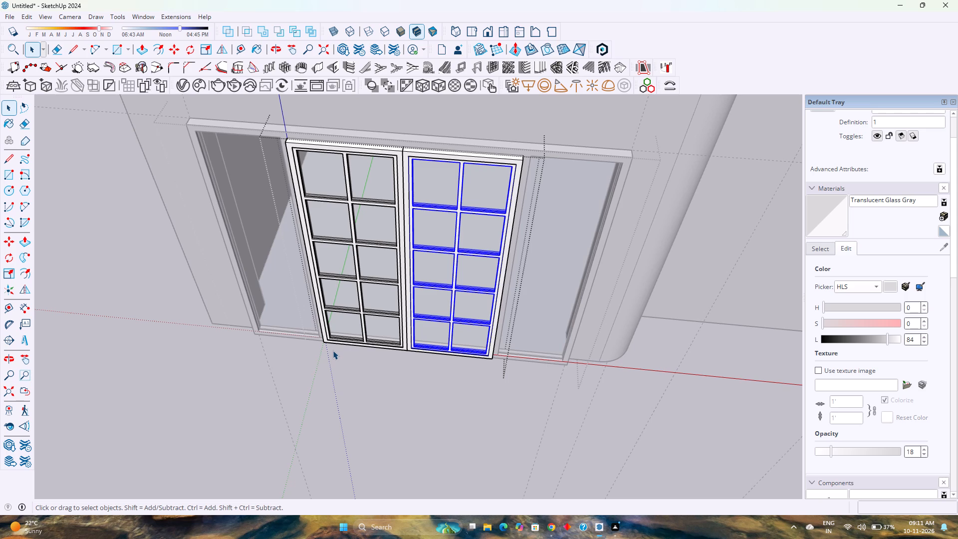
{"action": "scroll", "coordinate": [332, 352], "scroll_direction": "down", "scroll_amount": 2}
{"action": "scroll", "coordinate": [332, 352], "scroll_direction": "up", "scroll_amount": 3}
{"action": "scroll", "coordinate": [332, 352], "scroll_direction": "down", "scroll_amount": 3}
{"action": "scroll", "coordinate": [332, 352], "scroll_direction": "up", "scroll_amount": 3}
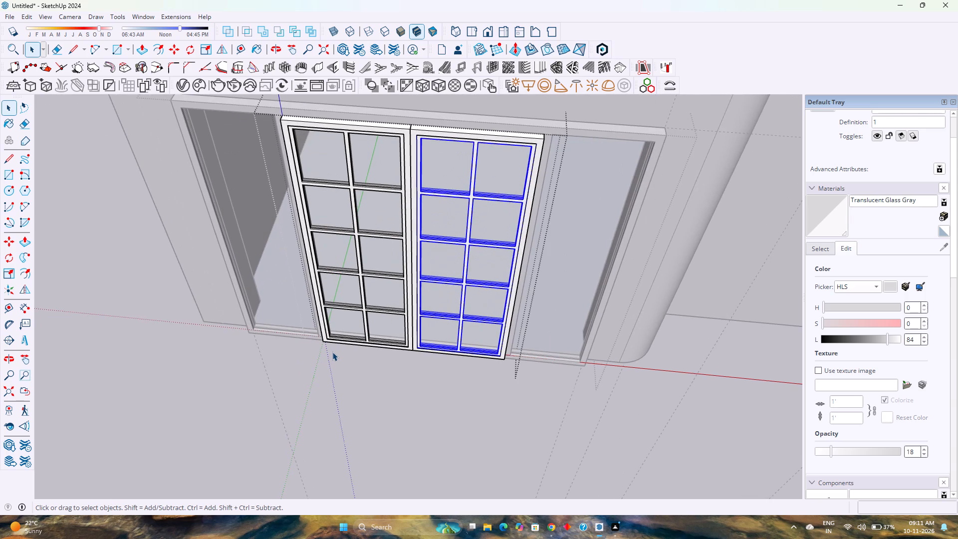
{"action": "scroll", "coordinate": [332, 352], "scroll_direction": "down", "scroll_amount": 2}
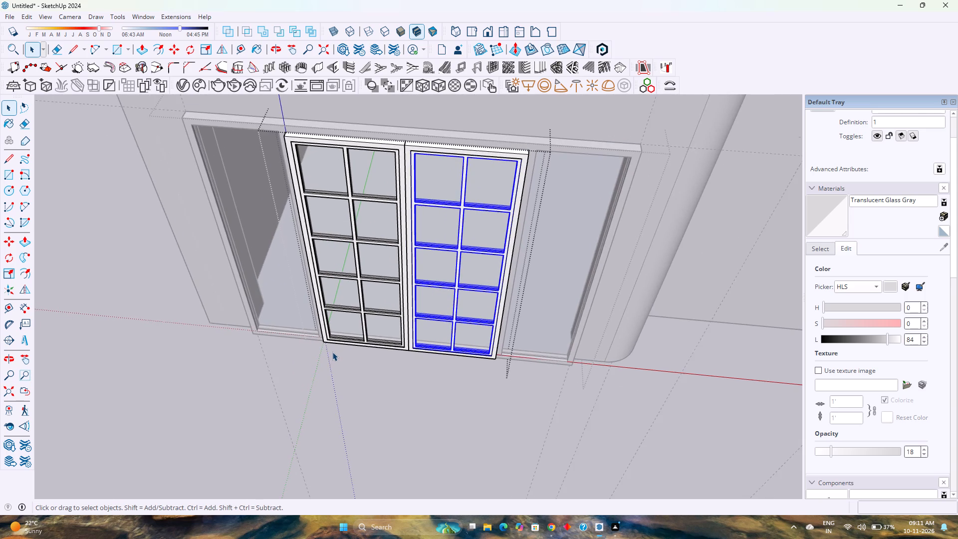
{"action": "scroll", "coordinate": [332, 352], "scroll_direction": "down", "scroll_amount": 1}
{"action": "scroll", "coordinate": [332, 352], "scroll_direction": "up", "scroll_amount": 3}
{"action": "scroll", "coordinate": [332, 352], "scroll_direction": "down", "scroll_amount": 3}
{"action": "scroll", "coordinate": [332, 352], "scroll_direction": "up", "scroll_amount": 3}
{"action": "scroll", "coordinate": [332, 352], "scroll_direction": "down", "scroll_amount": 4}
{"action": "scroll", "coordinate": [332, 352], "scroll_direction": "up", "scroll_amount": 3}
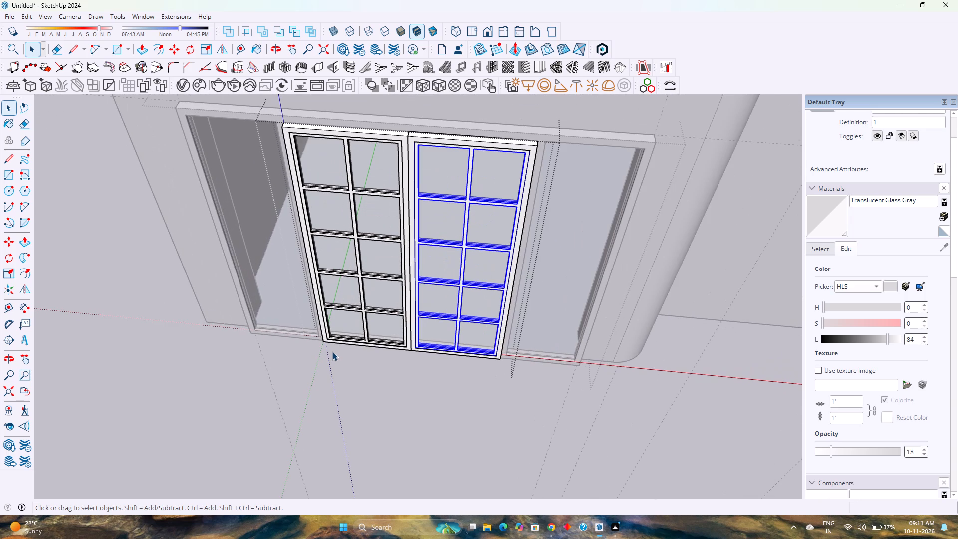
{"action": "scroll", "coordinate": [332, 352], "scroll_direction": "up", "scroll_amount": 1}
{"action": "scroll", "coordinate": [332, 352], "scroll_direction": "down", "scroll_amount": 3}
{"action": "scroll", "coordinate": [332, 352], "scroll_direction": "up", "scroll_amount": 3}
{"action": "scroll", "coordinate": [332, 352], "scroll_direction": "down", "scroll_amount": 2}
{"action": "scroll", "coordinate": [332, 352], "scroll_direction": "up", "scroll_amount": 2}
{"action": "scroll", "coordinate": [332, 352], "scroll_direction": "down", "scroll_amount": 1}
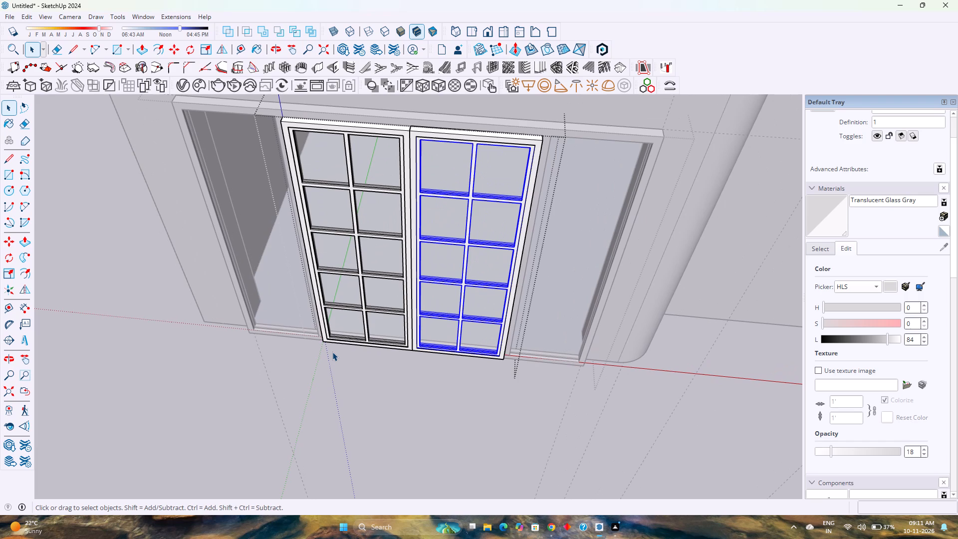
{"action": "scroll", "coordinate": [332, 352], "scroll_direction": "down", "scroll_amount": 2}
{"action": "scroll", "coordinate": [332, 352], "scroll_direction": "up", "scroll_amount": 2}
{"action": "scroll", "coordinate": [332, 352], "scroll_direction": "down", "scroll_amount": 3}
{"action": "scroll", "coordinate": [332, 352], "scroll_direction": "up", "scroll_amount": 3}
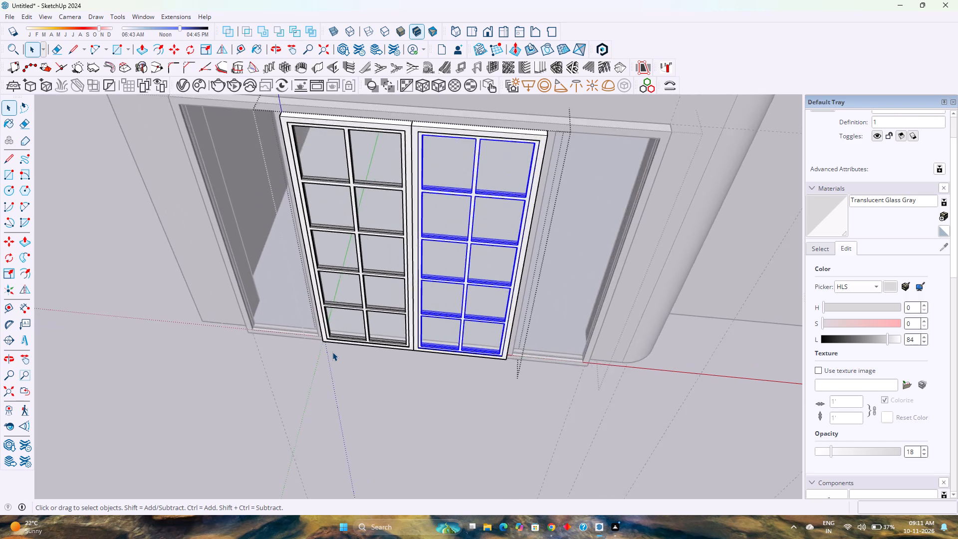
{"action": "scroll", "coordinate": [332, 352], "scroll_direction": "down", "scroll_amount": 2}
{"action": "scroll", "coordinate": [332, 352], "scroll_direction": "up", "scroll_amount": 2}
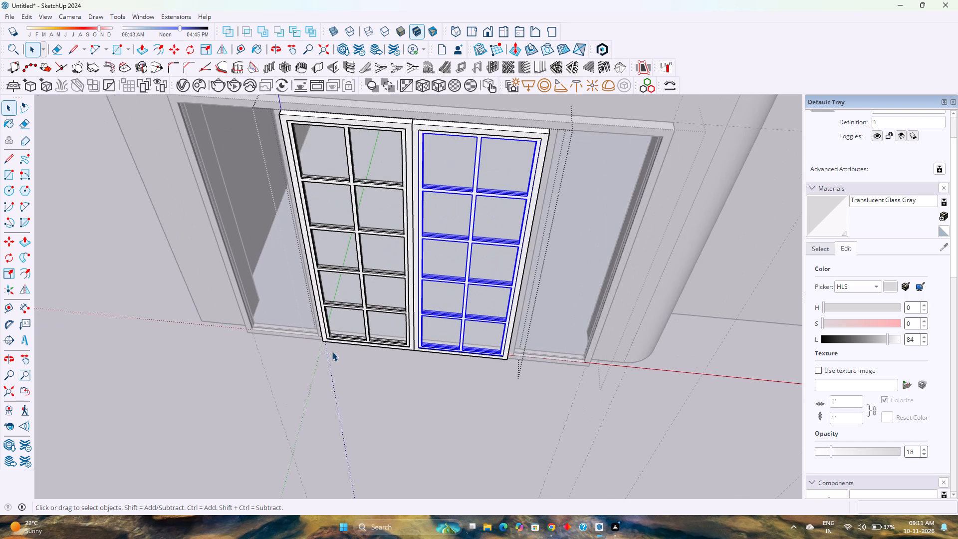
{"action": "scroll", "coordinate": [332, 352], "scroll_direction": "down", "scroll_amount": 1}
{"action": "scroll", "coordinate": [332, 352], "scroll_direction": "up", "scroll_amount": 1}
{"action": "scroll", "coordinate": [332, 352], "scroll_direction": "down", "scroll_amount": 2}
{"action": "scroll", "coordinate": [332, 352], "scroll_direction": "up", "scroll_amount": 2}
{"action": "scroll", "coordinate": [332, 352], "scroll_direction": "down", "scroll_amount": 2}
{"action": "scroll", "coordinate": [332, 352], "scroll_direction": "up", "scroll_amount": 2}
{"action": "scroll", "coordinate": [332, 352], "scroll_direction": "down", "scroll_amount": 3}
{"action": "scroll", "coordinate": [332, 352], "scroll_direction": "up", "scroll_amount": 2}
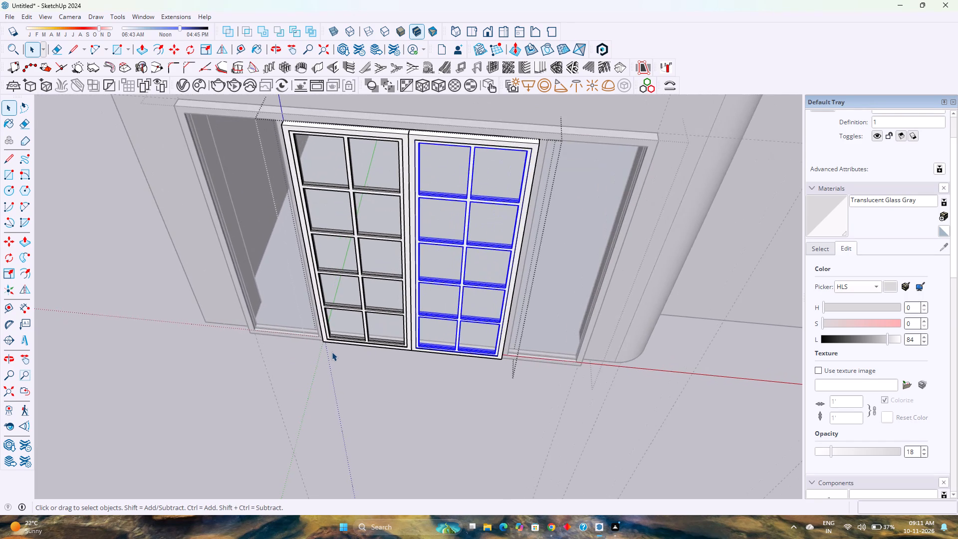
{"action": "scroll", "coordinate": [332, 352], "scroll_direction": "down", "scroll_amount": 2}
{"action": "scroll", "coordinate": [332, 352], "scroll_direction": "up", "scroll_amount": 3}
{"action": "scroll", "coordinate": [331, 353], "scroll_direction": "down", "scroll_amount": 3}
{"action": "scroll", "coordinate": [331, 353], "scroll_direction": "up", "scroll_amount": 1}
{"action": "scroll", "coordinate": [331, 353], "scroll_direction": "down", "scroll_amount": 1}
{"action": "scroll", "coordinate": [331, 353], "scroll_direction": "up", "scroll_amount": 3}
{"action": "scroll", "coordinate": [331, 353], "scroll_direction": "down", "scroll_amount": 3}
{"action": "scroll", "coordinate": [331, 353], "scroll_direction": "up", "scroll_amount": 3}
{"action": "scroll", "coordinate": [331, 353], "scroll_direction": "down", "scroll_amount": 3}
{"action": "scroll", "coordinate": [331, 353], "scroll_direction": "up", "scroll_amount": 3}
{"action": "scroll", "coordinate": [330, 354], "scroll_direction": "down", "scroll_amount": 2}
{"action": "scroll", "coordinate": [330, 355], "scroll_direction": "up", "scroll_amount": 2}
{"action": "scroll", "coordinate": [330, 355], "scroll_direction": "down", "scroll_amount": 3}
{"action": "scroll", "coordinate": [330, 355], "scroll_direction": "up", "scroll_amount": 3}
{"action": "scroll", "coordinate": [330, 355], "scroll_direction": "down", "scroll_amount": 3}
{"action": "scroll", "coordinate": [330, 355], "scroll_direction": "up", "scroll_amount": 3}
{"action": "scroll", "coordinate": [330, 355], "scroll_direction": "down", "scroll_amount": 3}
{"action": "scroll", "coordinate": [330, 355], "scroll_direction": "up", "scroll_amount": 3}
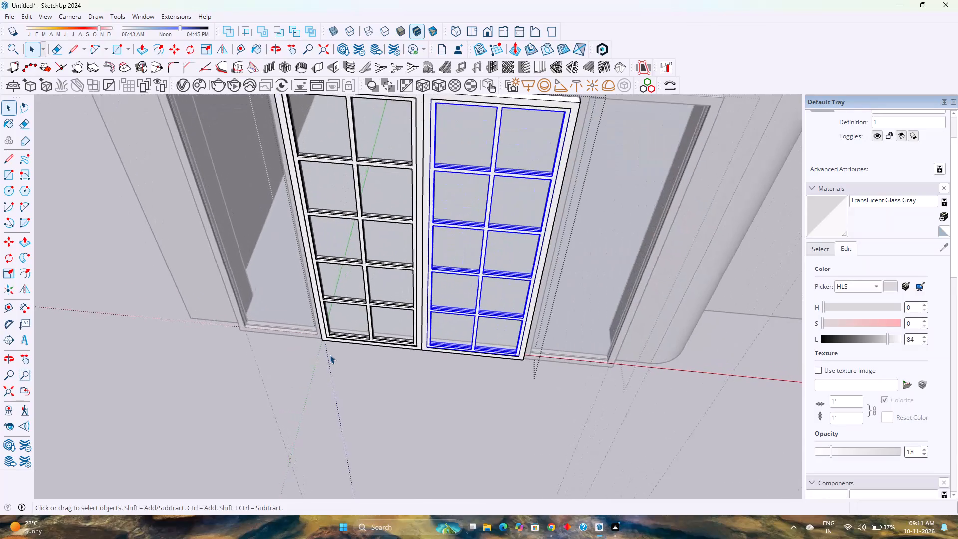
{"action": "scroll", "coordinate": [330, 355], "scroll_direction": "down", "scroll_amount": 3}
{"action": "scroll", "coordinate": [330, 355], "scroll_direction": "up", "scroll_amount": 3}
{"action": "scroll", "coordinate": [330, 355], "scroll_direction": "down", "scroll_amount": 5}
Move the whole two-leaf door group about 2 1/2" inward along the green axis within the outer frame, and close the entrance group.
{"action": "left_click", "coordinate": [346, 406]}
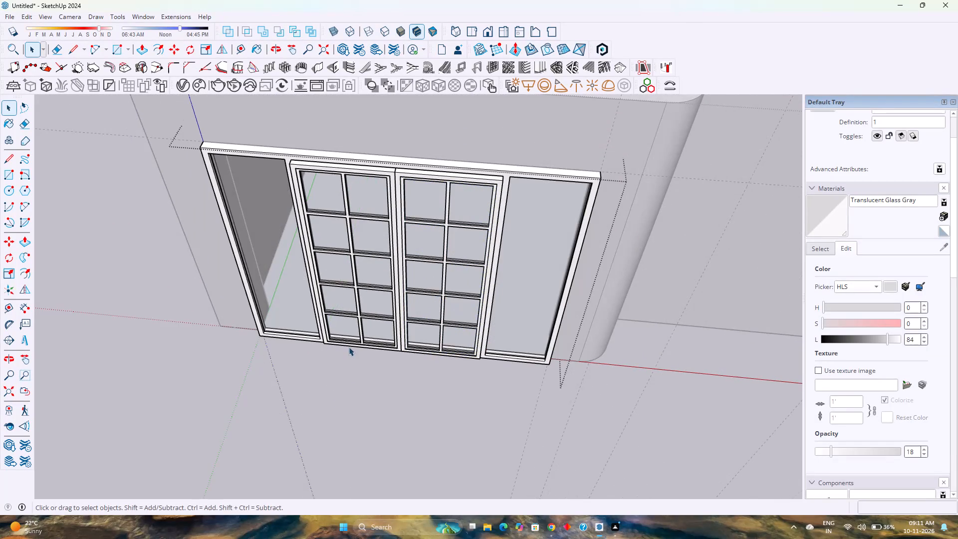
{"action": "left_click", "coordinate": [349, 347]}
{"action": "scroll", "coordinate": [345, 345], "scroll_direction": "up", "scroll_amount": 8}
{"action": "middle_click_drag", "start_coordinate": [292, 346], "coordinate": [536, 378]}
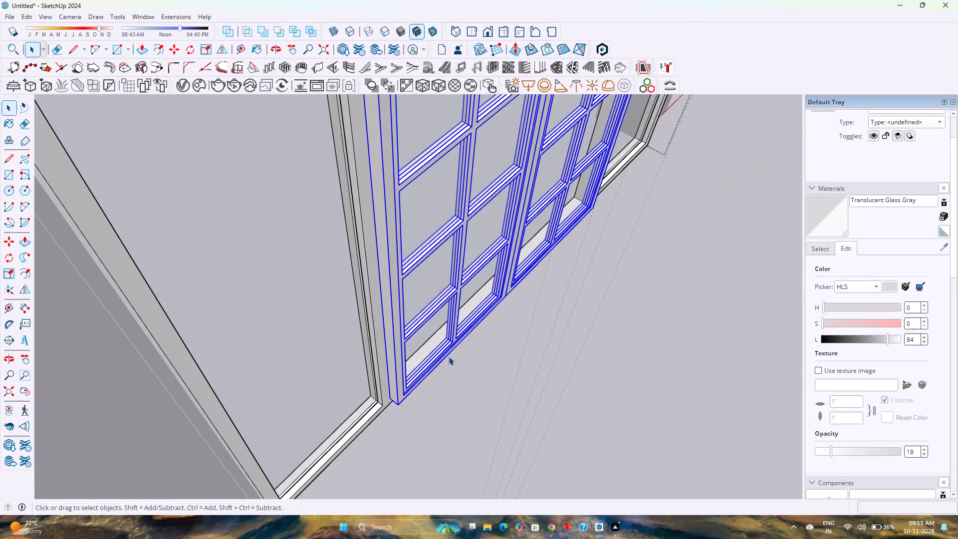
{"action": "left_click", "coordinate": [175, 47]}
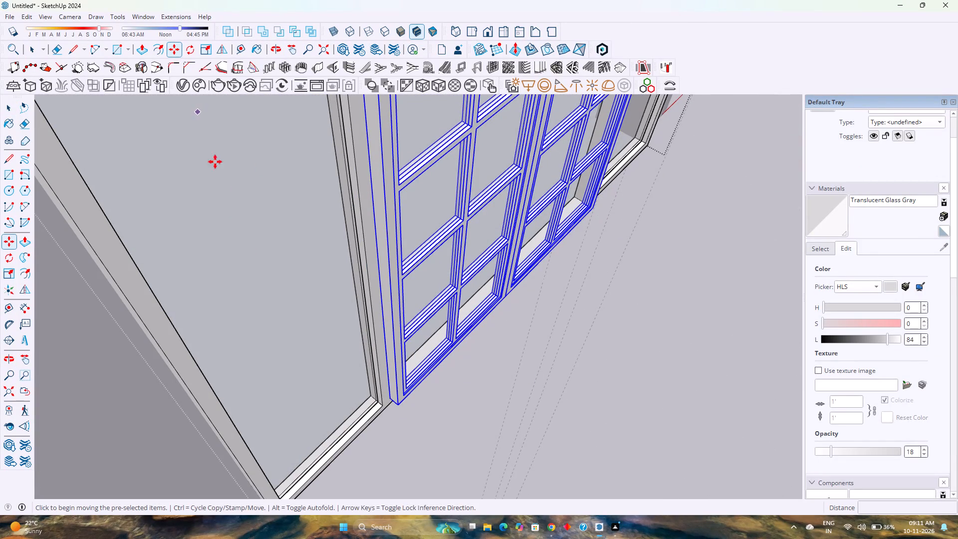
{"action": "scroll", "coordinate": [376, 396], "scroll_direction": "up", "scroll_amount": 2}
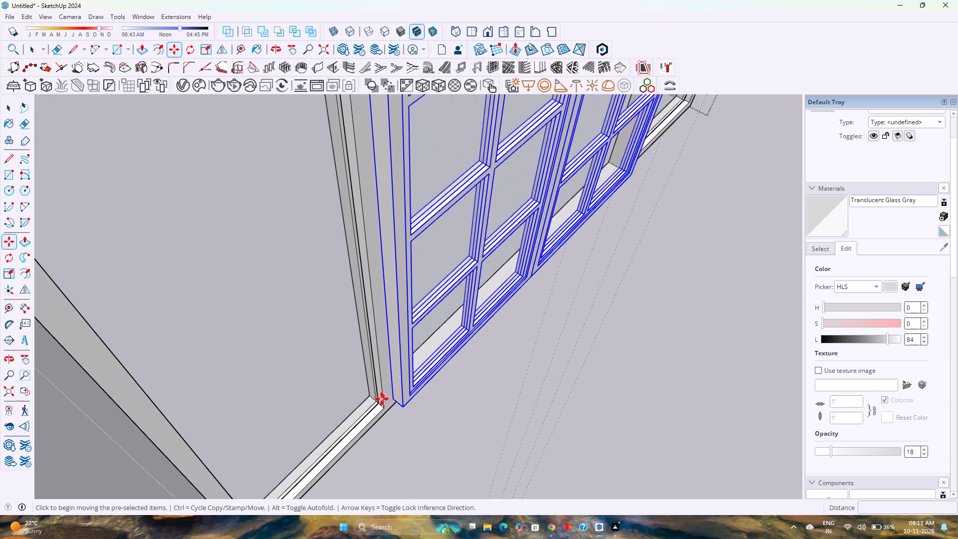
{"action": "scroll", "coordinate": [396, 400], "scroll_direction": "up", "scroll_amount": 13}
{"action": "scroll", "coordinate": [397, 400], "scroll_direction": "up", "scroll_amount": 9}
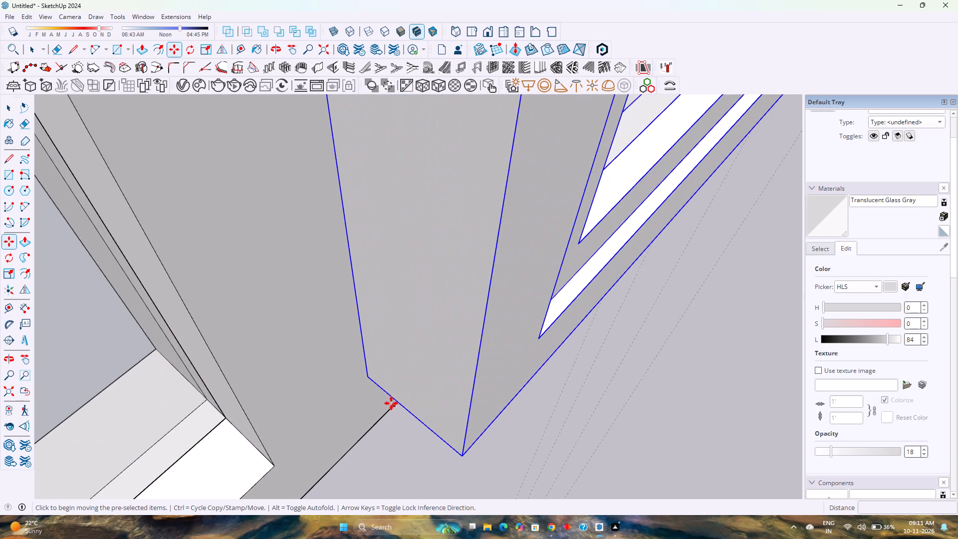
{"action": "scroll", "coordinate": [391, 405], "scroll_direction": "up", "scroll_amount": 3}
{"action": "scroll", "coordinate": [391, 406], "scroll_direction": "down", "scroll_amount": 2}
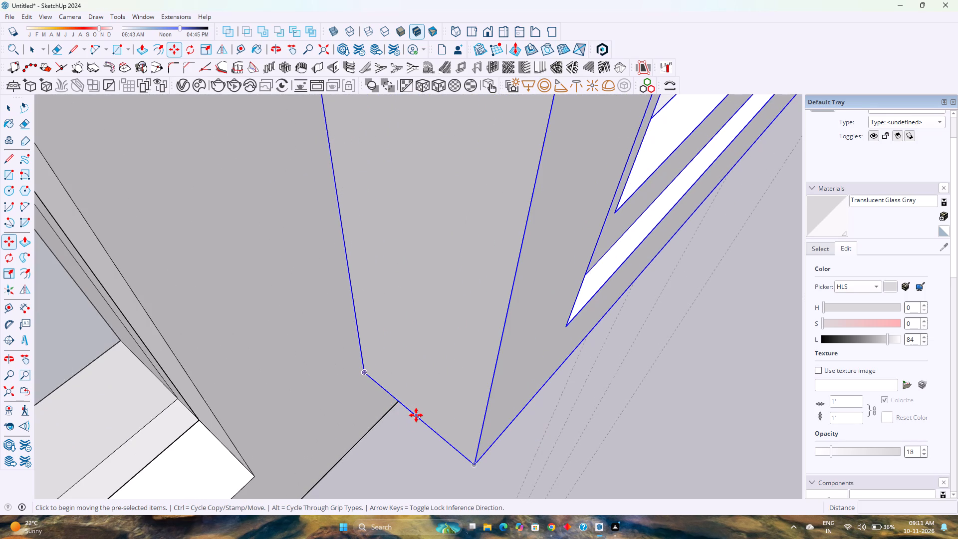
{"action": "left_click", "coordinate": [416, 415]}
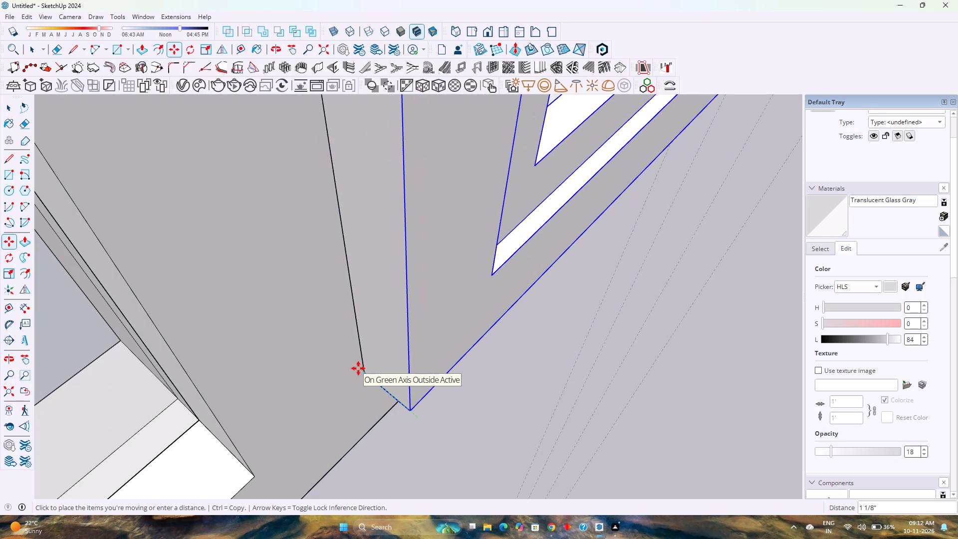
{"action": "key", "text": "Left"}
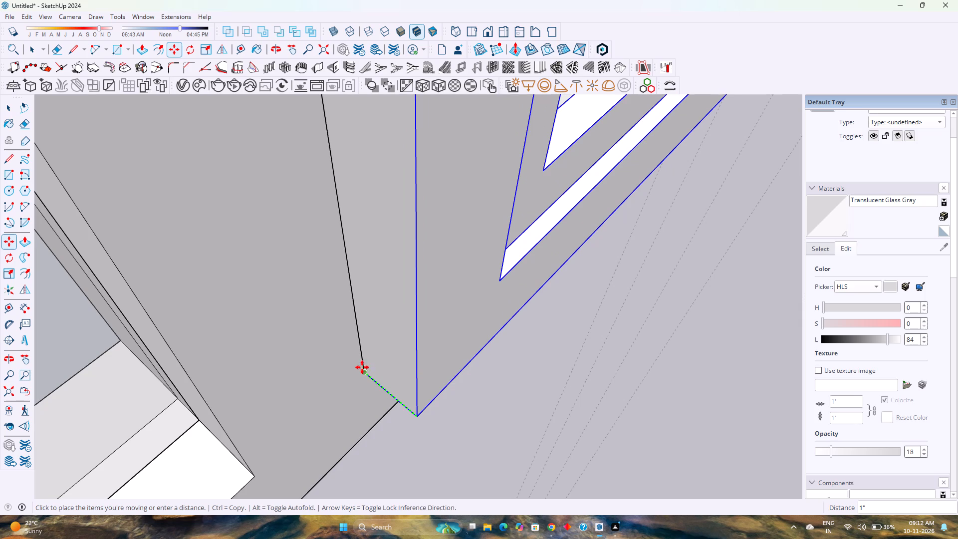
{"action": "scroll", "coordinate": [362, 363], "scroll_direction": "down", "scroll_amount": 4}
{"action": "middle_click_drag", "start_coordinate": [428, 342], "coordinate": [85, 344]}
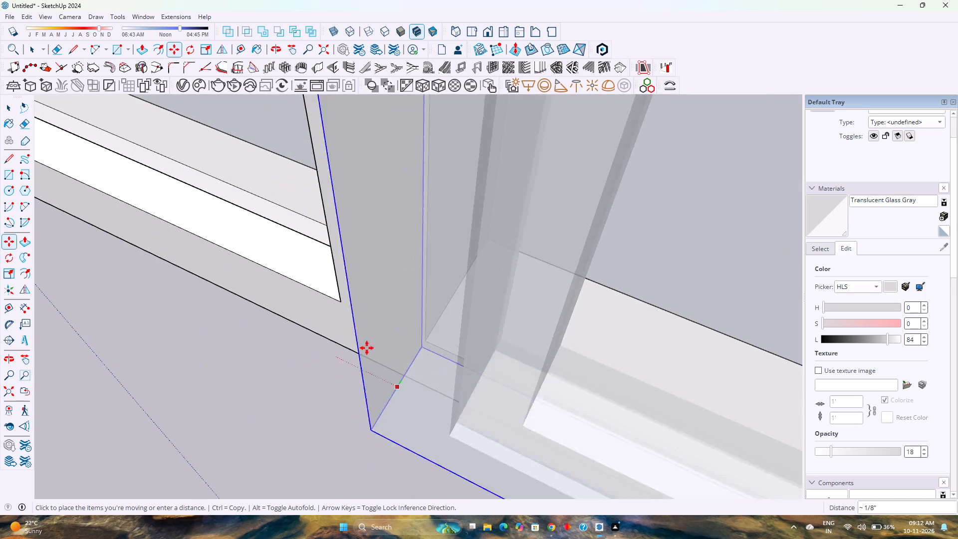
{"action": "left_click", "coordinate": [459, 290]}
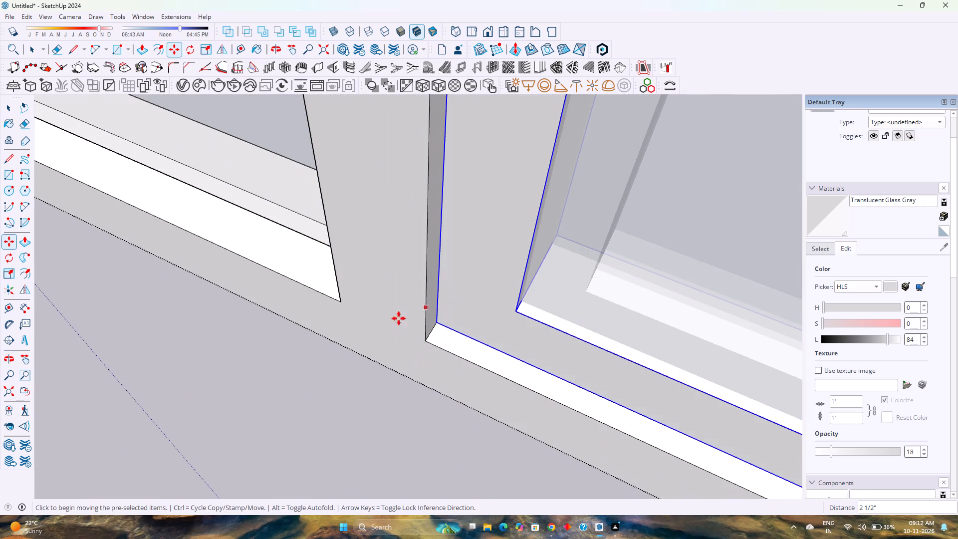
{"action": "scroll", "coordinate": [382, 324], "scroll_direction": "down", "scroll_amount": 4}
{"action": "key", "text": "space"}
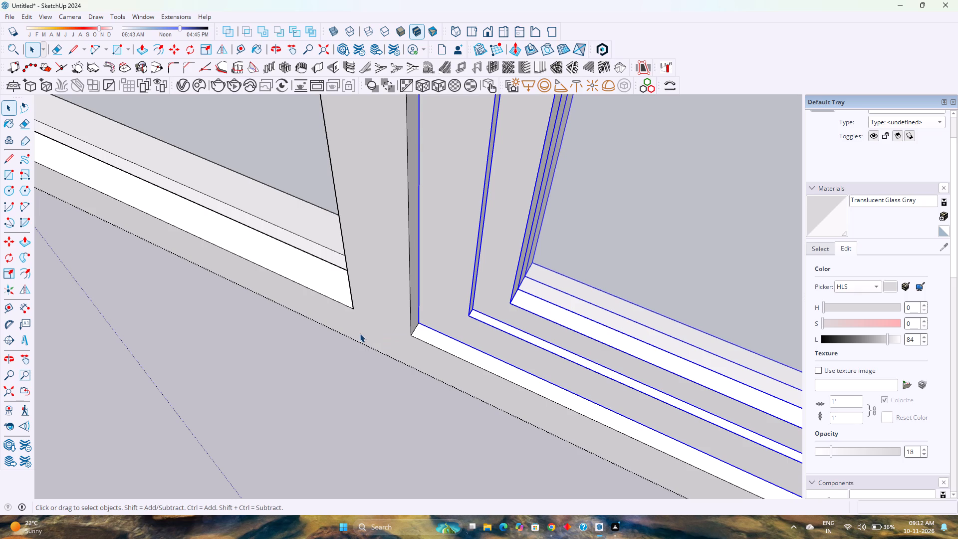
{"action": "scroll", "coordinate": [370, 341], "scroll_direction": "down", "scroll_amount": 6}
{"action": "scroll", "coordinate": [379, 342], "scroll_direction": "up", "scroll_amount": 1}
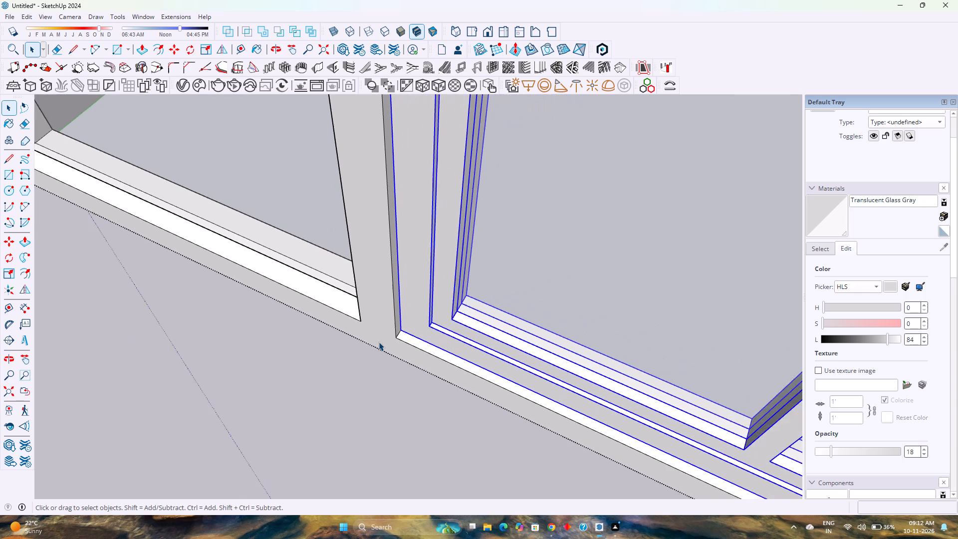
{"action": "scroll", "coordinate": [379, 342], "scroll_direction": "up", "scroll_amount": 1}
{"action": "scroll", "coordinate": [379, 342], "scroll_direction": "down", "scroll_amount": 14}
{"action": "scroll", "coordinate": [431, 355], "scroll_direction": "down", "scroll_amount": 2}
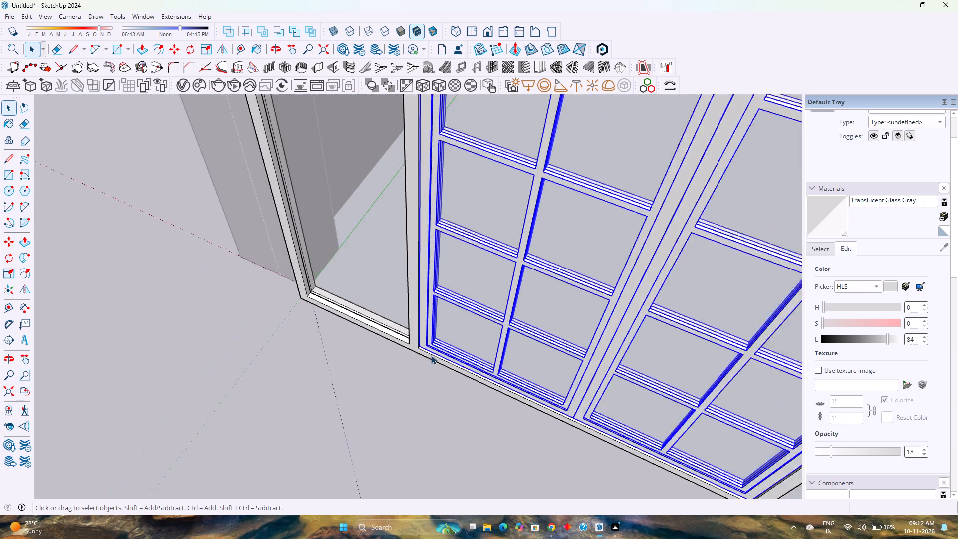
{"action": "scroll", "coordinate": [431, 355], "scroll_direction": "down", "scroll_amount": 1}
{"action": "scroll", "coordinate": [431, 355], "scroll_direction": "up", "scroll_amount": 1}
{"action": "scroll", "coordinate": [431, 355], "scroll_direction": "down", "scroll_amount": 8}
{"action": "scroll", "coordinate": [426, 358], "scroll_direction": "up", "scroll_amount": 1}
{"action": "scroll", "coordinate": [416, 359], "scroll_direction": "down", "scroll_amount": 6}
{"action": "left_click", "coordinate": [376, 381]}
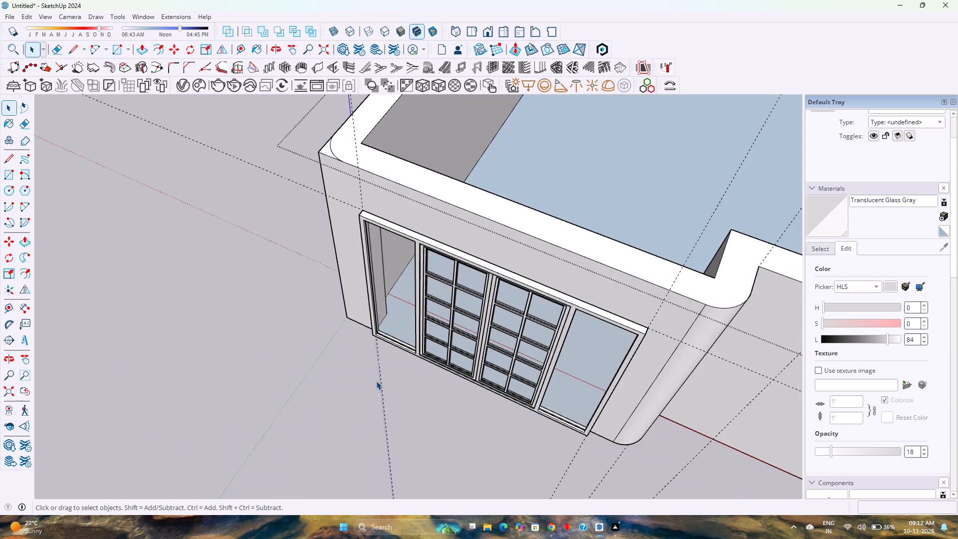
Delete the floor face from the underside of the room.
{"action": "middle_click_drag", "start_coordinate": [359, 372], "coordinate": [230, 397], "text": "shift"}
{"action": "middle_click_drag", "start_coordinate": [215, 394], "coordinate": [431, 305]}
{"action": "middle_click_drag", "start_coordinate": [431, 305], "coordinate": [436, 303]}
{"action": "scroll", "coordinate": [458, 295], "scroll_direction": "down", "scroll_amount": 3}
{"action": "middle_click_drag", "start_coordinate": [505, 343], "coordinate": [285, 336]}
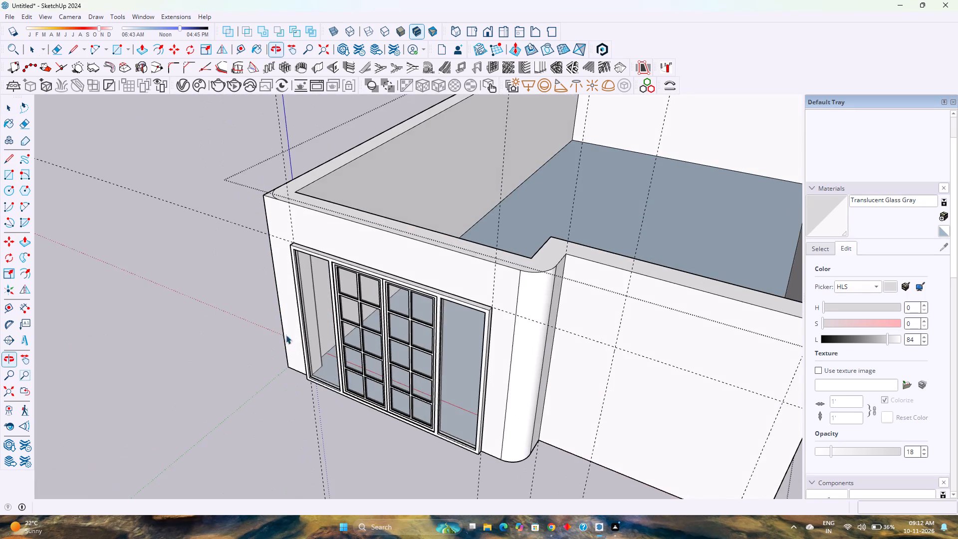
{"action": "middle_click_drag", "start_coordinate": [293, 383], "coordinate": [517, 268]}
{"action": "middle_click_drag", "start_coordinate": [332, 422], "coordinate": [464, 283]}
{"action": "middle_click_drag", "start_coordinate": [355, 367], "coordinate": [372, 304]}
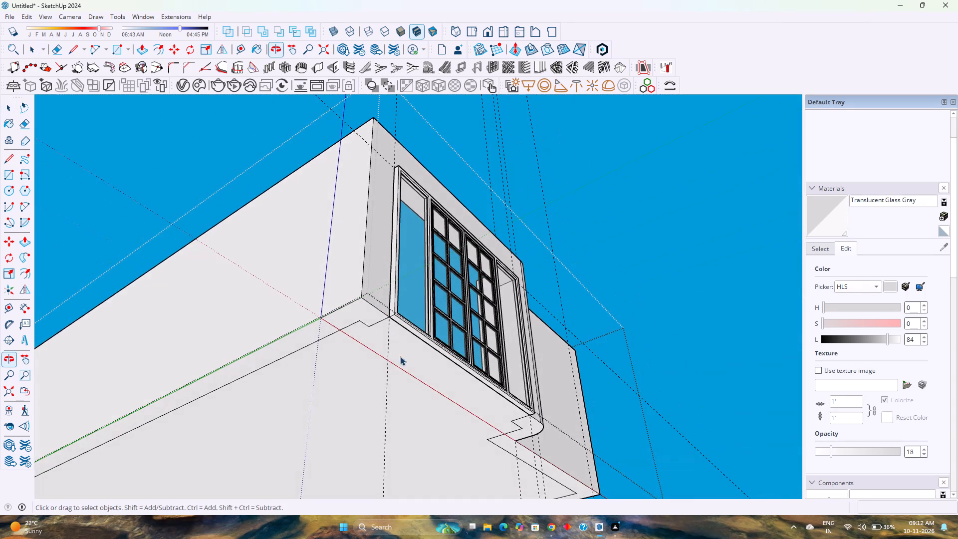
{"action": "left_click", "coordinate": [410, 395]}
{"action": "scroll", "coordinate": [410, 395], "scroll_direction": "up", "scroll_amount": 5}
{"action": "middle_click_drag", "start_coordinate": [410, 392], "coordinate": [280, 345]}
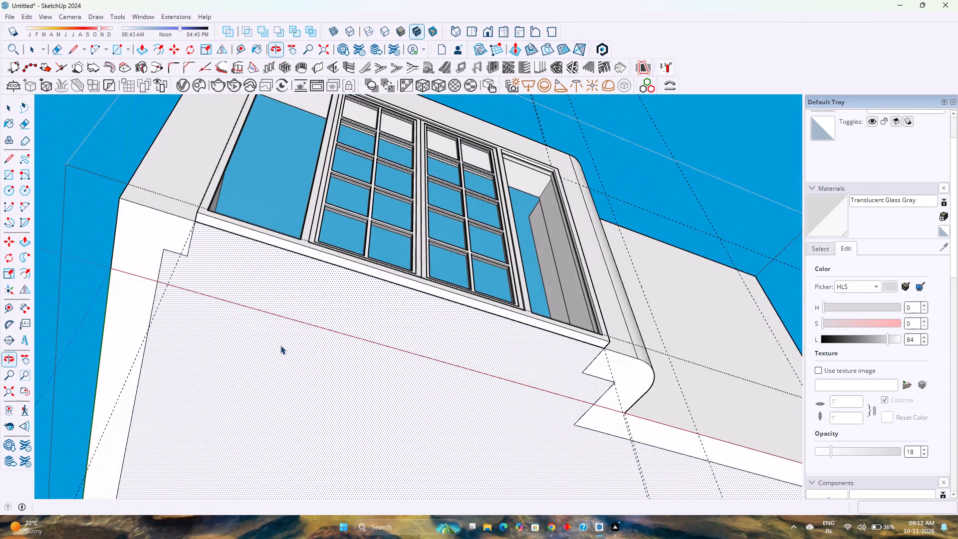
{"action": "scroll", "coordinate": [280, 344], "scroll_direction": "down", "scroll_amount": 1}
{"action": "scroll", "coordinate": [281, 344], "scroll_direction": "up", "scroll_amount": 4}
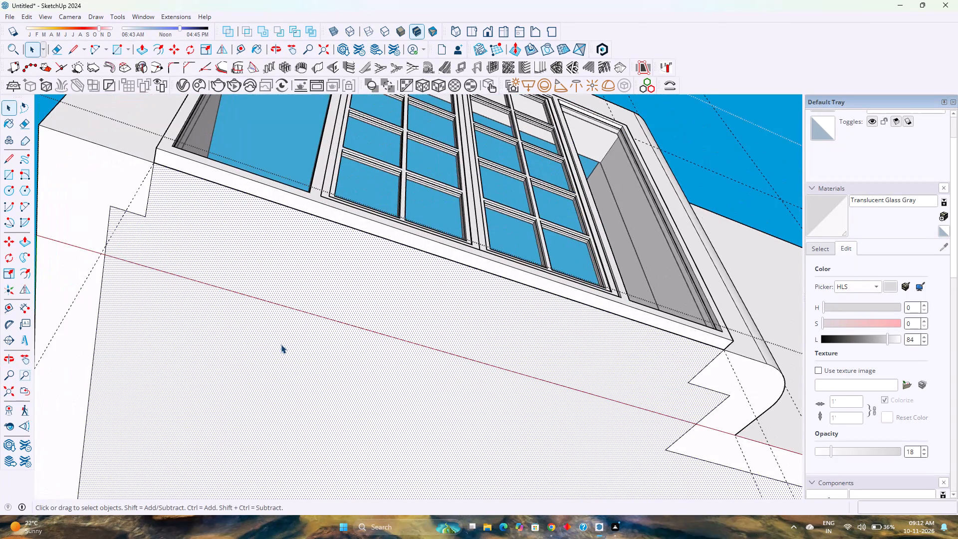
{"action": "scroll", "coordinate": [281, 344], "scroll_direction": "down", "scroll_amount": 3}
{"action": "middle_click_drag", "start_coordinate": [294, 337], "coordinate": [280, 377]}
{"action": "middle_click", "coordinate": [280, 377]}
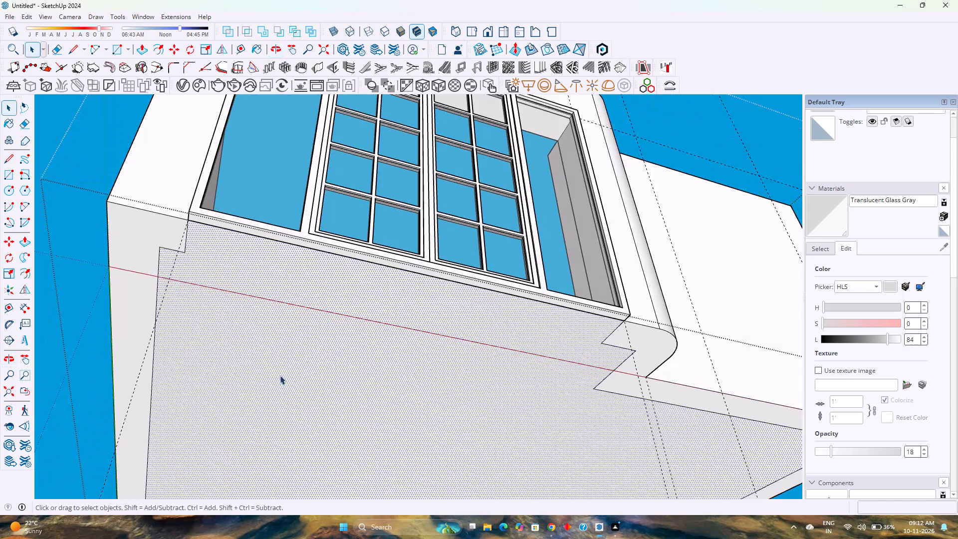
{"action": "key", "text": "Delete"}
{"action": "scroll", "coordinate": [342, 328], "scroll_direction": "down", "scroll_amount": 1}
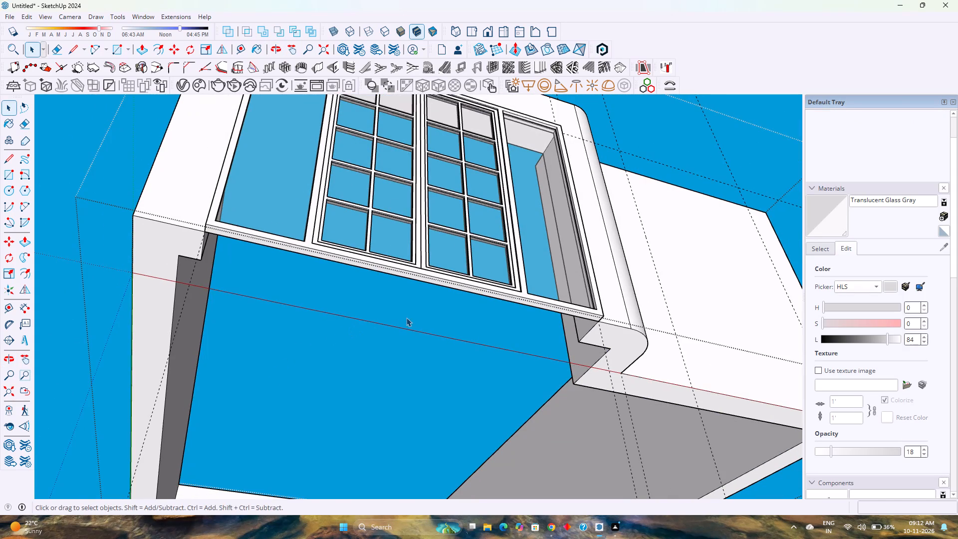
Select the entrance group and set the Translucent Glass Gray material's opacity to 20.
{"action": "scroll", "coordinate": [420, 308], "scroll_direction": "down", "scroll_amount": 3}
{"action": "middle_click_drag", "start_coordinate": [420, 308], "coordinate": [284, 457]}
{"action": "scroll", "coordinate": [286, 415], "scroll_direction": "down", "scroll_amount": 5}
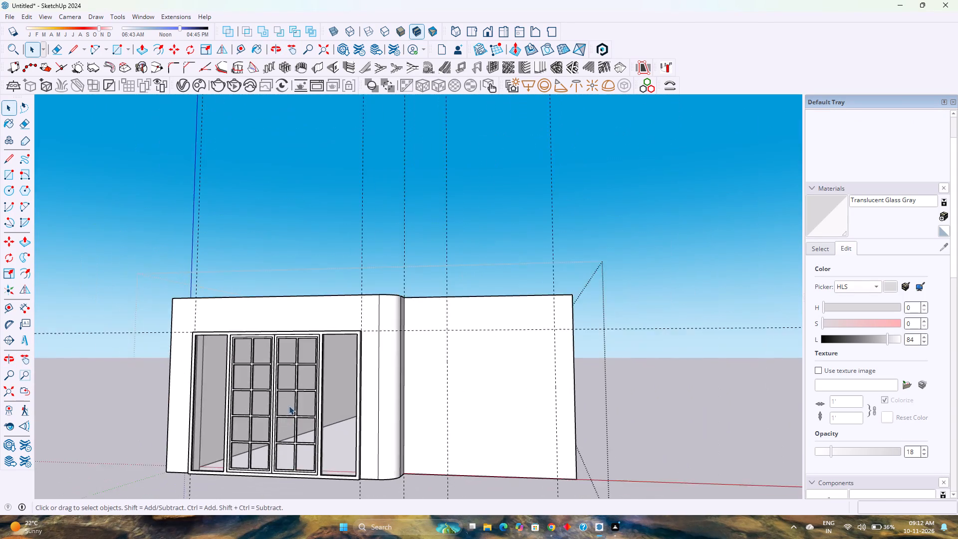
{"action": "scroll", "coordinate": [289, 406], "scroll_direction": "down", "scroll_amount": 3}
{"action": "left_click", "coordinate": [307, 391]}
{"action": "scroll", "coordinate": [307, 391], "scroll_direction": "up", "scroll_amount": 3}
{"action": "middle_click_drag", "start_coordinate": [307, 391], "coordinate": [227, 504]}
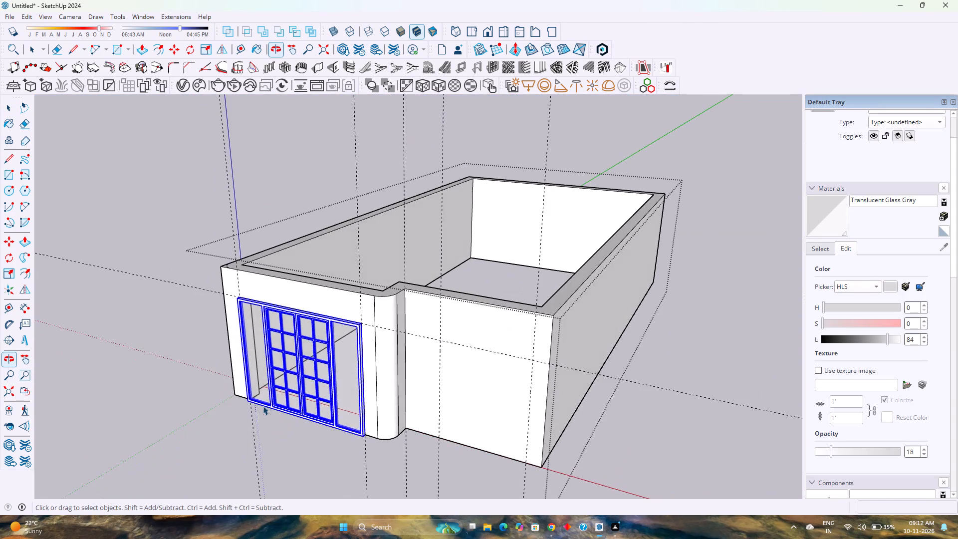
{"action": "scroll", "coordinate": [282, 388], "scroll_direction": "up", "scroll_amount": 9}
{"action": "middle_click_drag", "start_coordinate": [274, 387], "coordinate": [303, 498]}
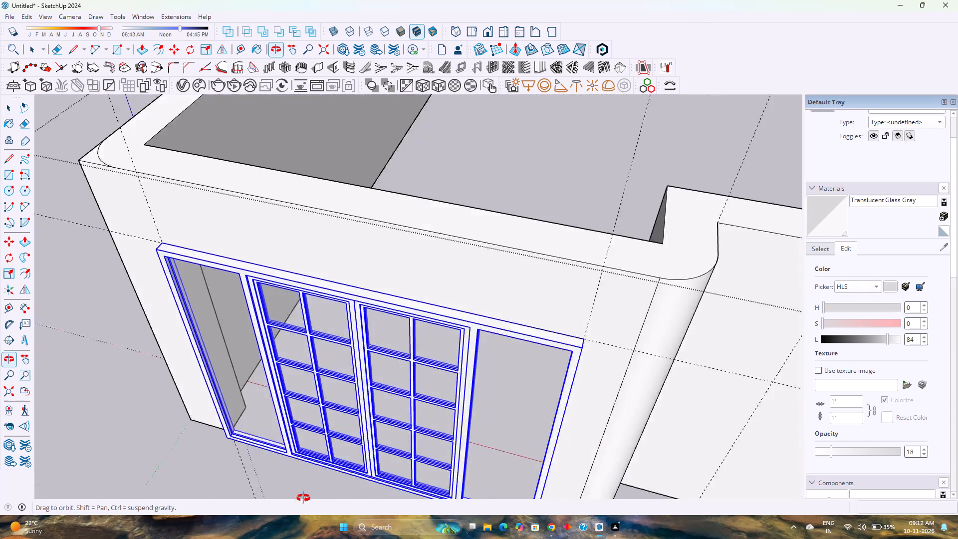
{"action": "middle_click_drag", "start_coordinate": [303, 498], "coordinate": [309, 412]}
{"action": "scroll", "coordinate": [309, 410], "scroll_direction": "down", "scroll_amount": 2}
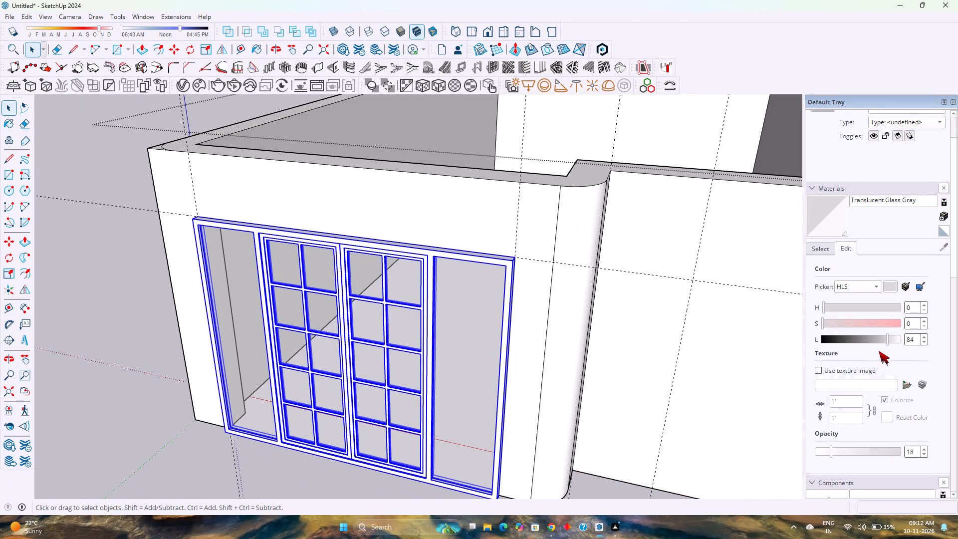
{"action": "left_click_drag", "start_coordinate": [832, 450], "coordinate": [837, 451]}
{"action": "left_click_drag", "start_coordinate": [837, 451], "coordinate": [957, 443]}
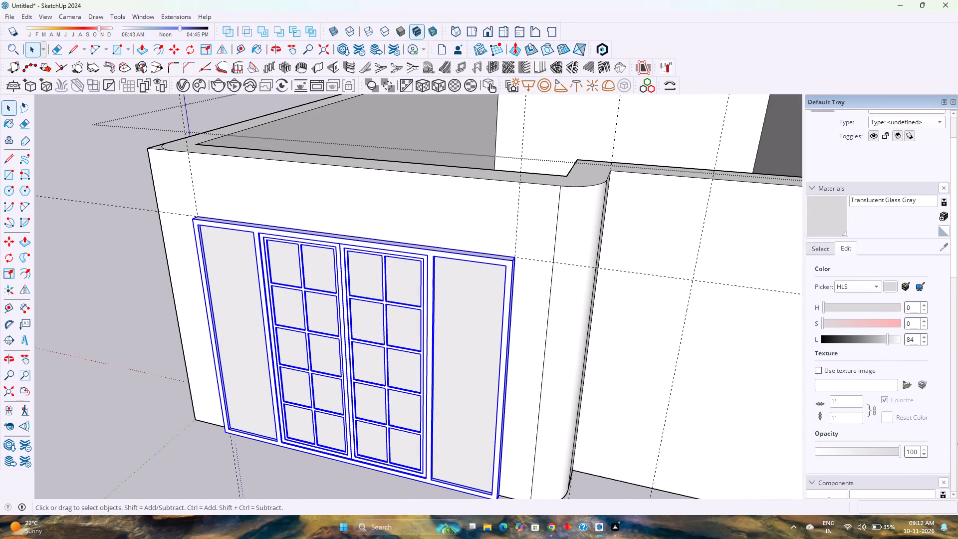
{"action": "left_click_drag", "start_coordinate": [957, 443], "coordinate": [837, 461]}
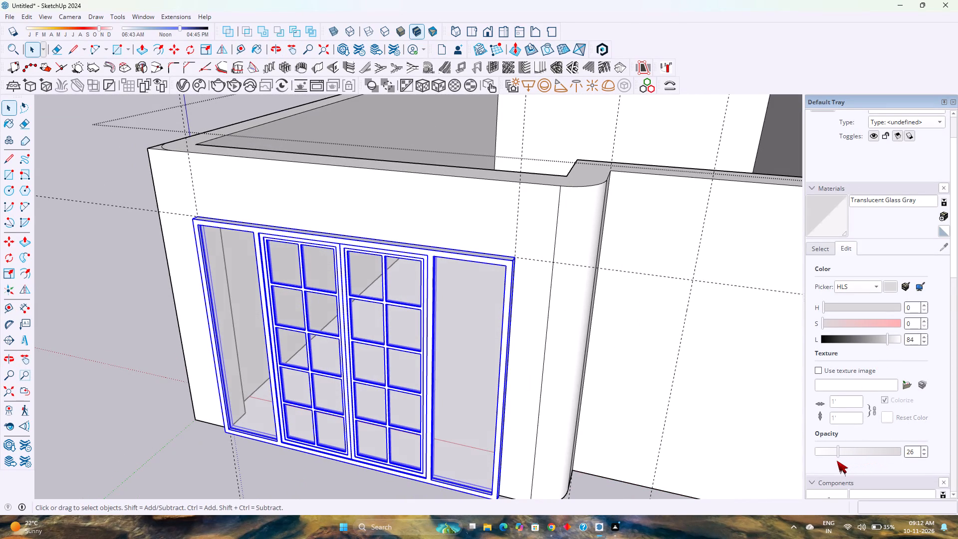
{"action": "left_click_drag", "start_coordinate": [837, 461], "coordinate": [836, 462]}
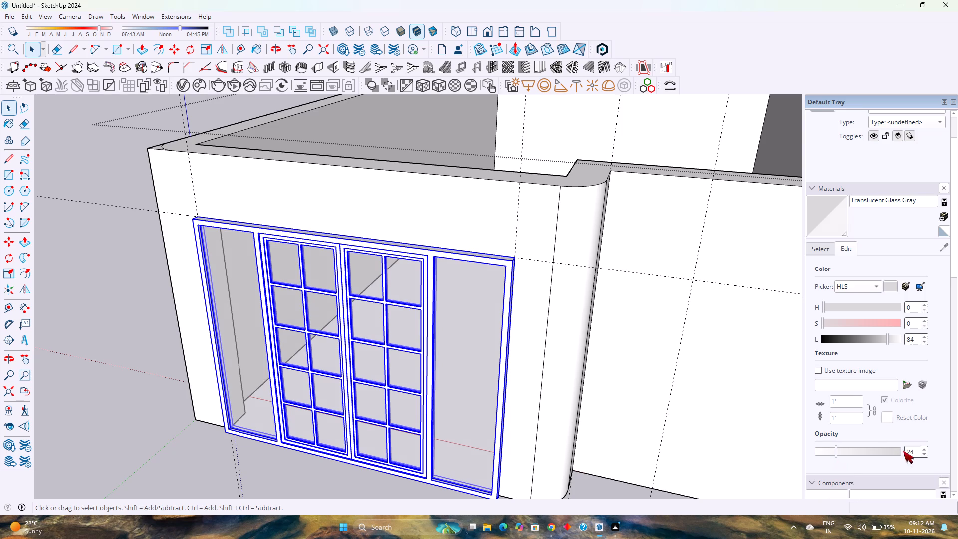
{"action": "left_click", "coordinate": [921, 457]}
{"action": "triple_click", "coordinate": [924, 456]}
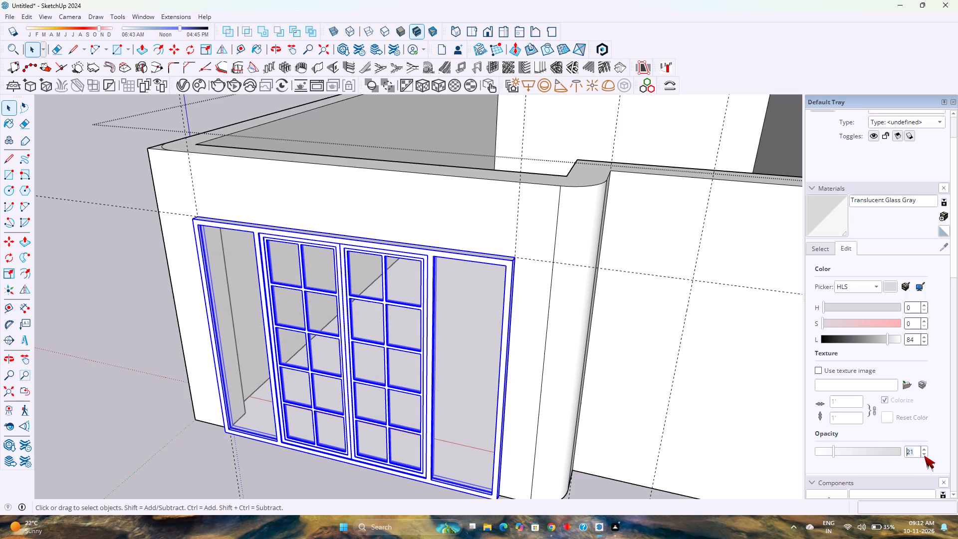
{"action": "left_click", "coordinate": [924, 456]}
Try darker and lighter shades for Translucent Glass Gray and set its HLS lightness to 80.
{"action": "triple_click", "coordinate": [924, 338]}
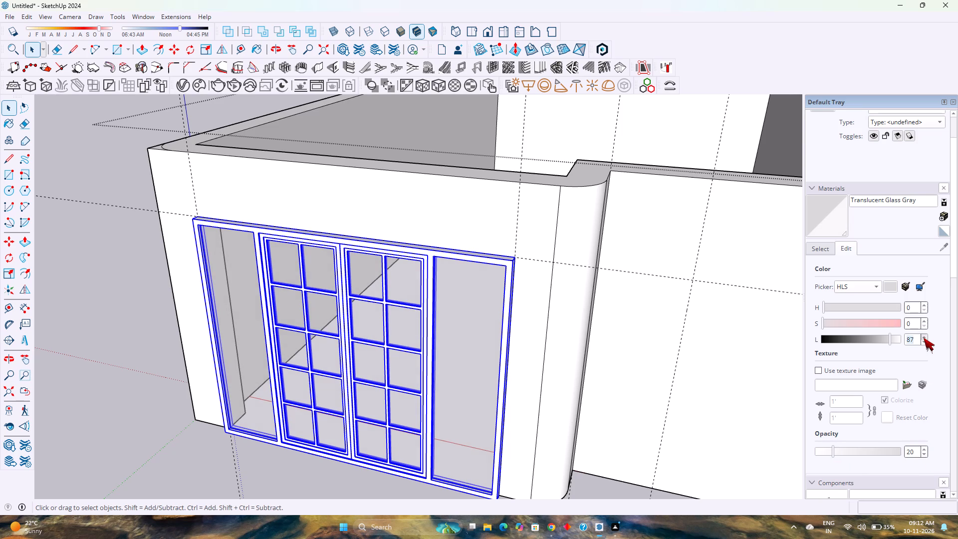
{"action": "left_click", "coordinate": [925, 341]}
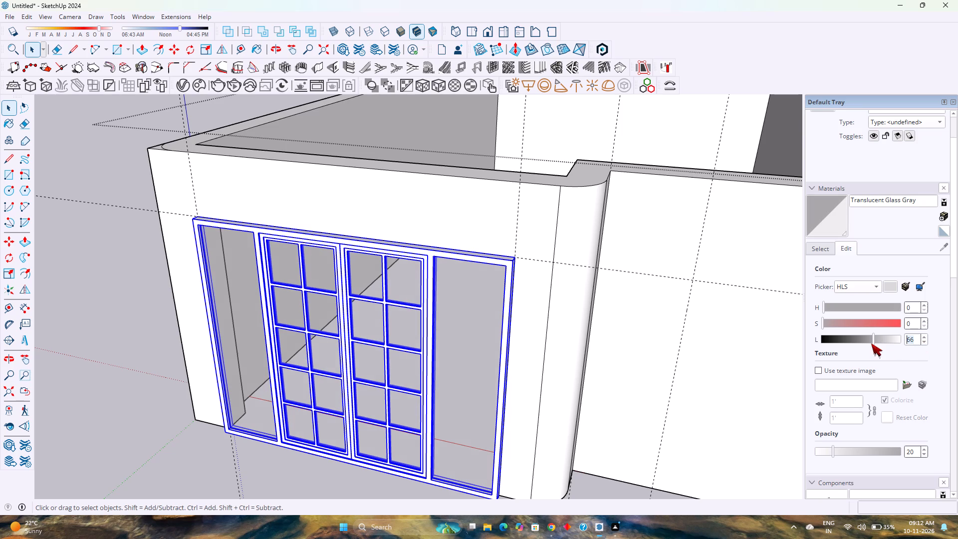
{"action": "left_click_drag", "start_coordinate": [874, 341], "coordinate": [803, 341]}
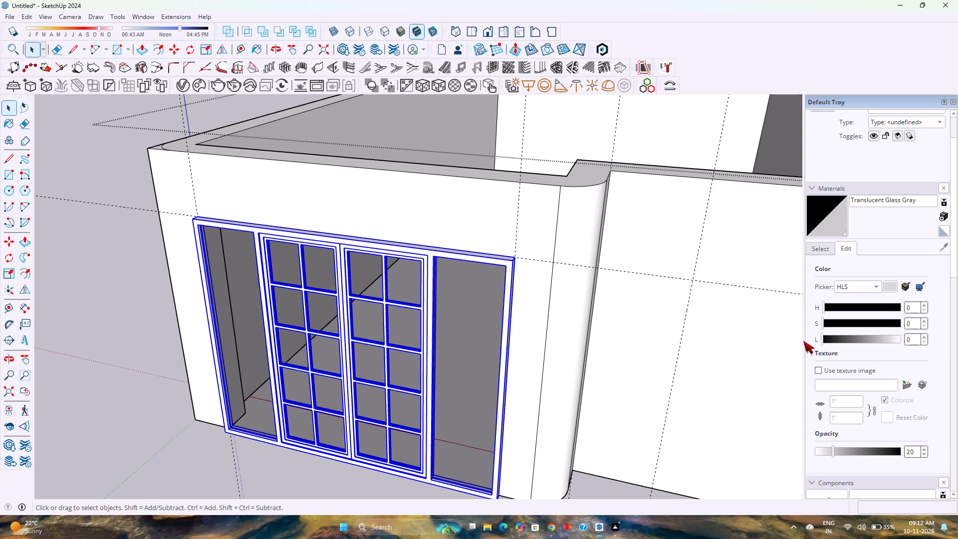
{"action": "left_click_drag", "start_coordinate": [803, 341], "coordinate": [855, 342]}
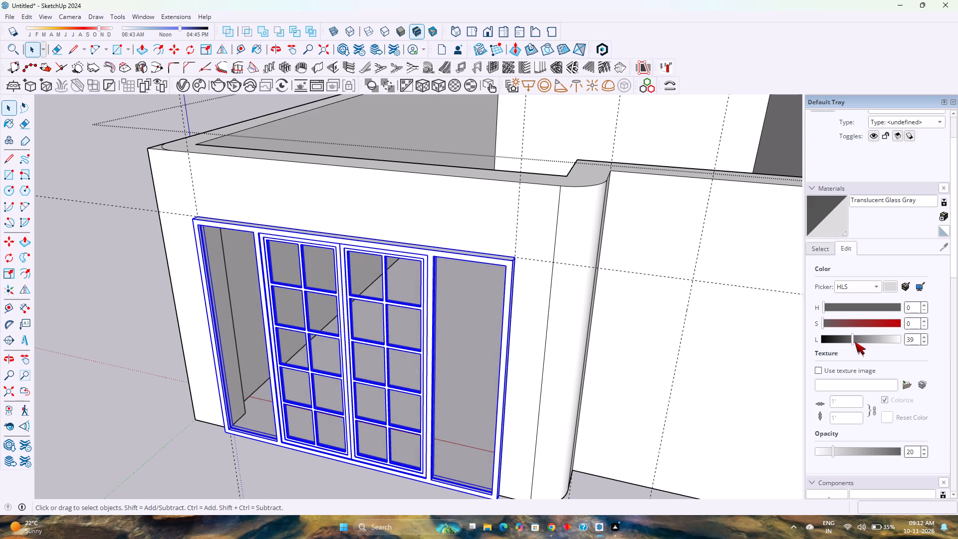
{"action": "left_click_drag", "start_coordinate": [855, 342], "coordinate": [871, 344]}
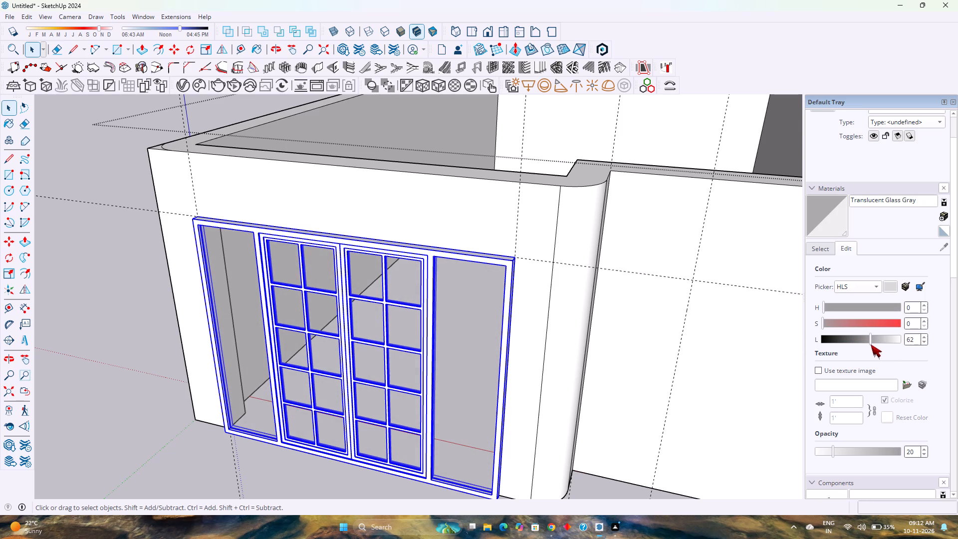
{"action": "left_click_drag", "start_coordinate": [871, 344], "coordinate": [881, 345]}
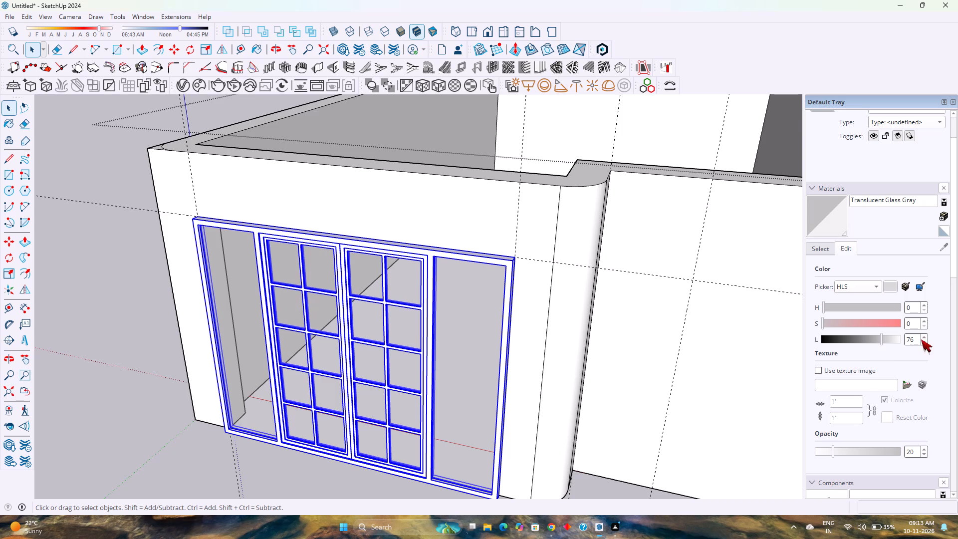
{"action": "left_click_drag", "start_coordinate": [920, 339], "coordinate": [901, 338]}
{"action": "left_click_drag", "start_coordinate": [916, 339], "coordinate": [903, 340]}
{"action": "type", "text": "80"}
{"action": "key", "text": "Return"}
Move the whole entrance group 5" inward along the green axis from its lower front corner, recessing it into the wall opening.
{"action": "left_click", "coordinate": [235, 454]}
{"action": "scroll", "coordinate": [246, 447], "scroll_direction": "up", "scroll_amount": 2}
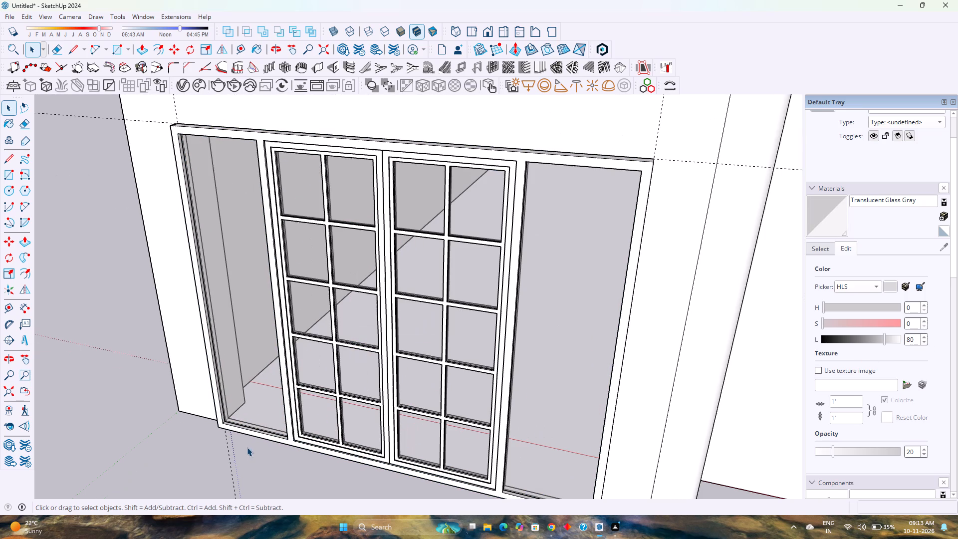
{"action": "scroll", "coordinate": [247, 447], "scroll_direction": "up", "scroll_amount": 1}
{"action": "left_click", "coordinate": [260, 436]}
{"action": "scroll", "coordinate": [260, 436], "scroll_direction": "up", "scroll_amount": 6}
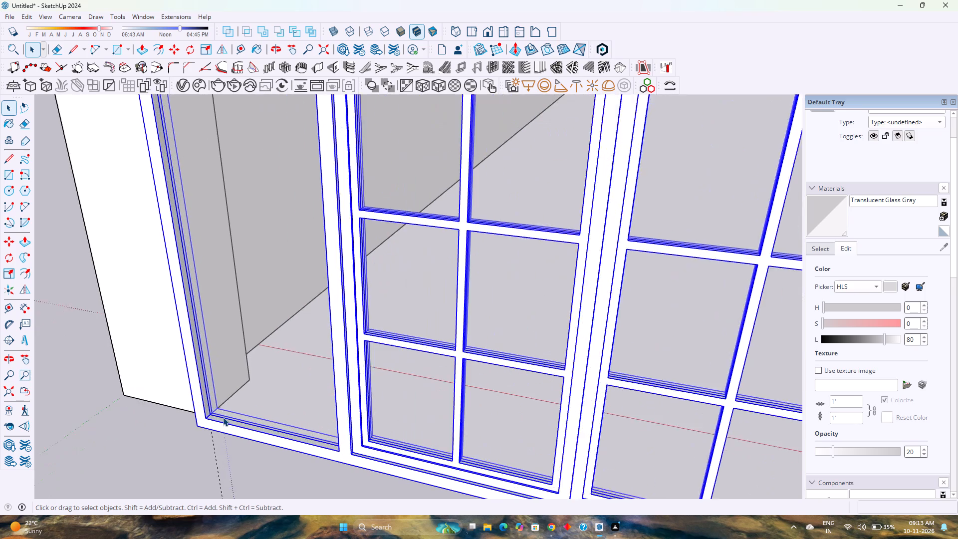
{"action": "scroll", "coordinate": [223, 417], "scroll_direction": "up", "scroll_amount": 4}
{"action": "middle_click_drag", "start_coordinate": [222, 417], "coordinate": [180, 498]}
{"action": "key", "text": "m"}
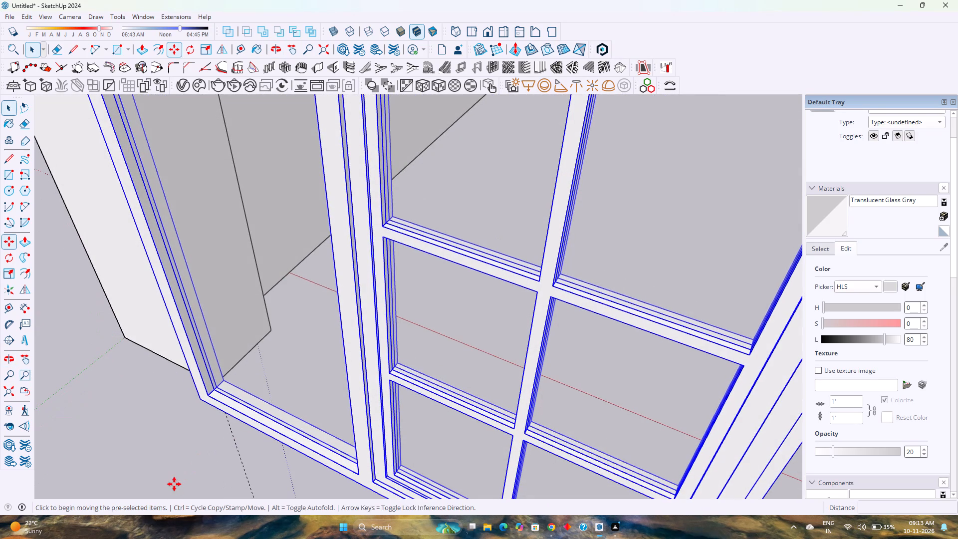
{"action": "scroll", "coordinate": [210, 399], "scroll_direction": "up", "scroll_amount": 7}
{"action": "left_click", "coordinate": [195, 403]}
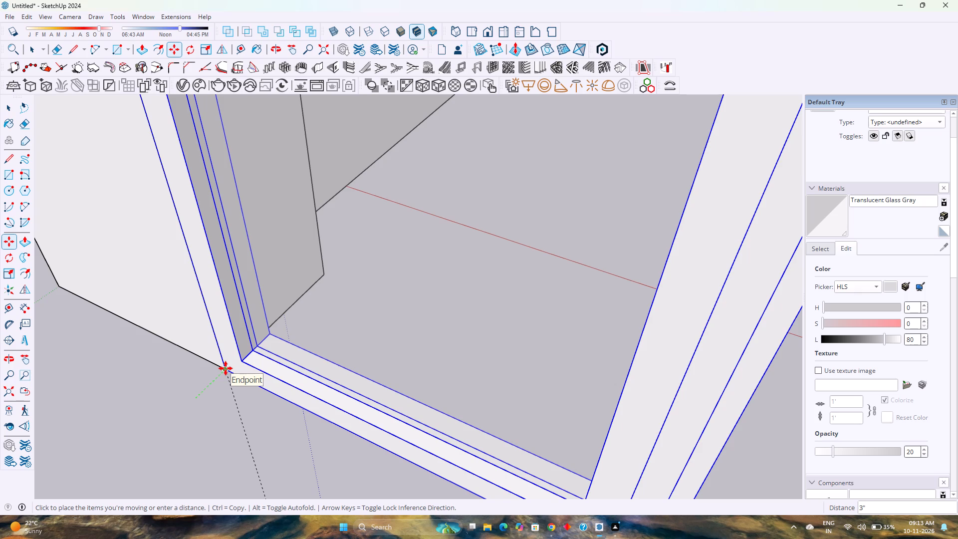
{"action": "key", "text": "5"}
{"action": "key", "text": "Return"}
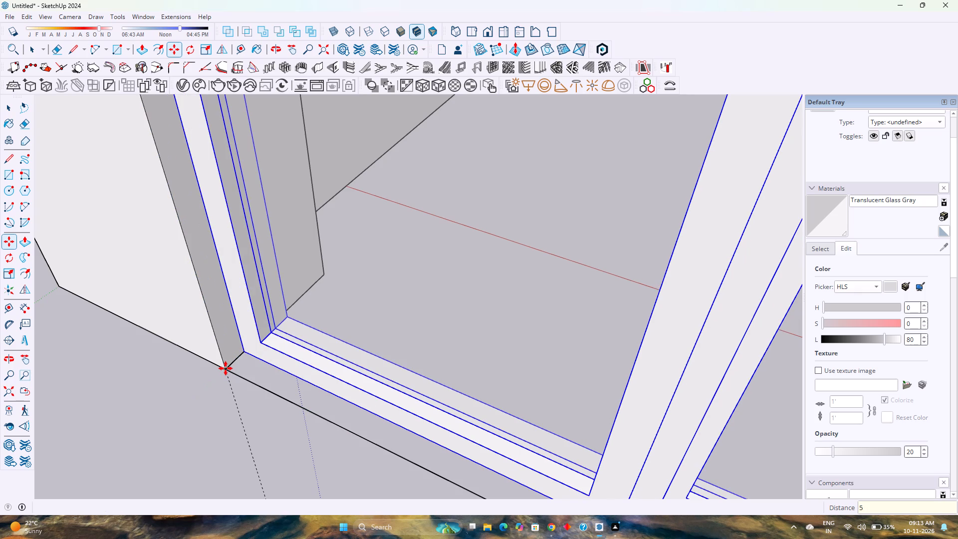
{"action": "scroll", "coordinate": [226, 368], "scroll_direction": "down", "scroll_amount": 8}
{"action": "key", "text": "space"}
{"action": "scroll", "coordinate": [235, 379], "scroll_direction": "up", "scroll_amount": 1}
{"action": "scroll", "coordinate": [235, 379], "scroll_direction": "down", "scroll_amount": 10}
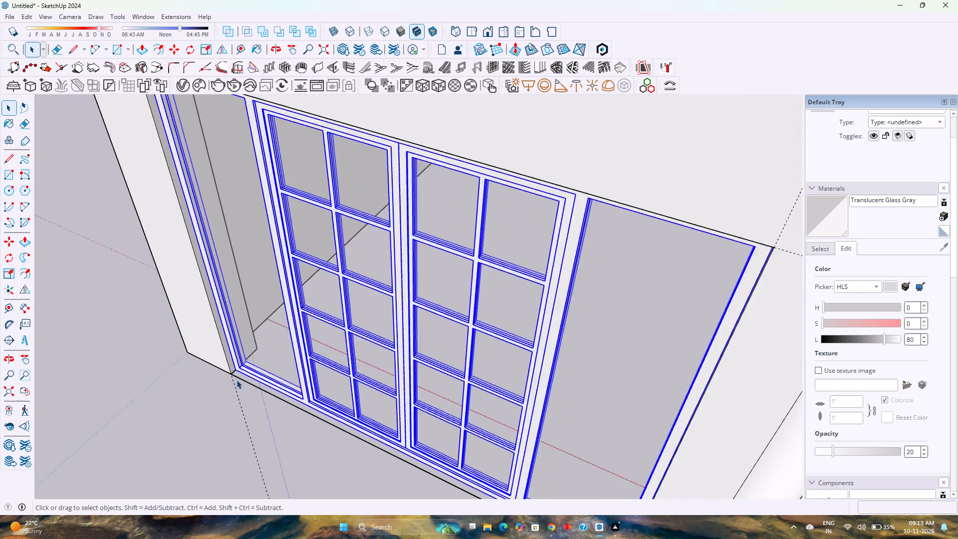
Examine the recessed entrance against the whole room front from several angles.
{"action": "scroll", "coordinate": [237, 380], "scroll_direction": "down", "scroll_amount": 4}
{"action": "middle_click_drag", "start_coordinate": [227, 376], "coordinate": [370, 340]}
{"action": "scroll", "coordinate": [396, 336], "scroll_direction": "down", "scroll_amount": 4}
{"action": "middle_click_drag", "start_coordinate": [310, 356], "coordinate": [323, 335]}
{"action": "middle_click_drag", "start_coordinate": [323, 335], "coordinate": [348, 276]}
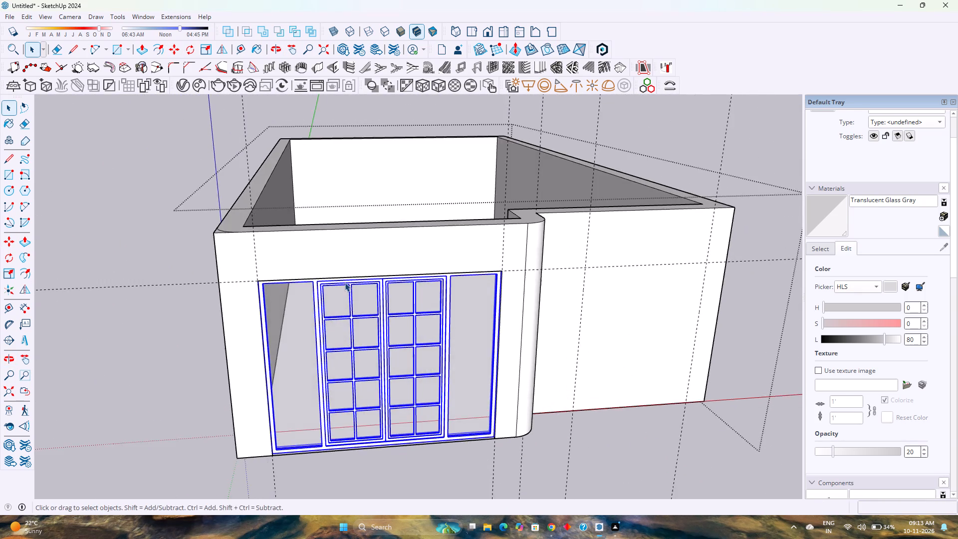
{"action": "scroll", "coordinate": [345, 282], "scroll_direction": "down", "scroll_amount": 3}
{"action": "left_click", "coordinate": [652, 398]}
{"action": "scroll", "coordinate": [643, 395], "scroll_direction": "up", "scroll_amount": 1}
{"action": "middle_click_drag", "start_coordinate": [641, 394], "coordinate": [462, 354]}
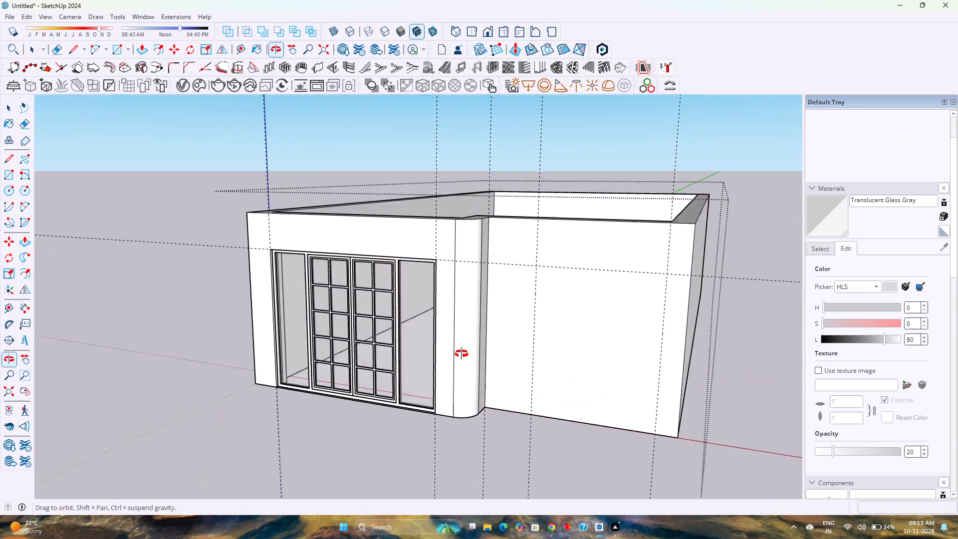
{"action": "middle_click_drag", "start_coordinate": [462, 354], "coordinate": [638, 366]}
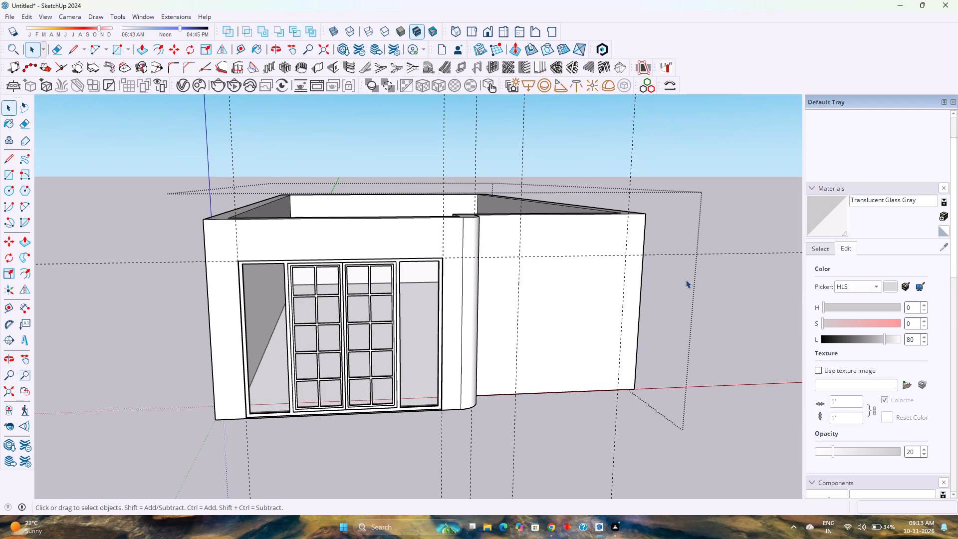
Delete the horizontal guide line running across the front at the height of the entrance's top edge.
{"action": "left_click", "coordinate": [730, 253]}
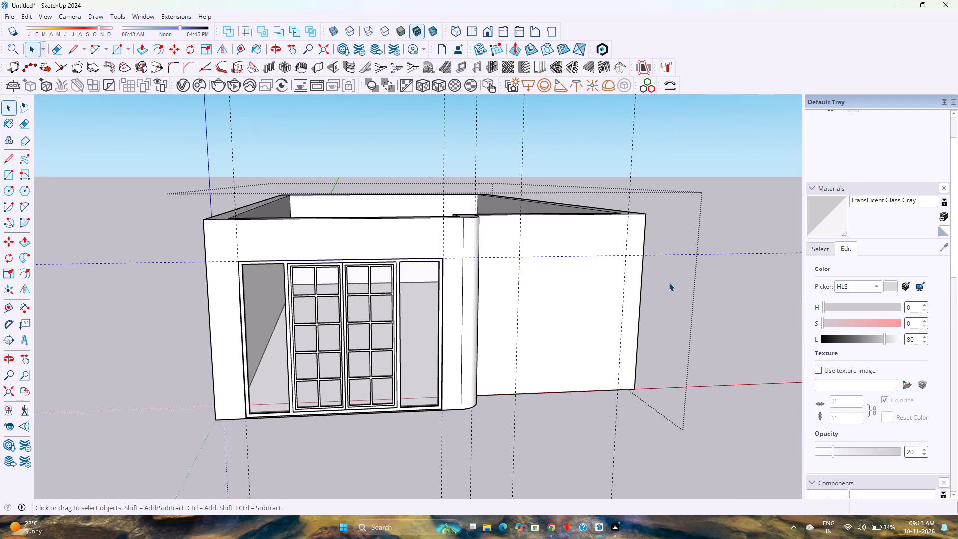
{"action": "key", "text": "Delete"}
Examine the paned door leaves, their meeting stiles and the glass up close and from several angles.
{"action": "scroll", "coordinate": [481, 360], "scroll_direction": "down", "scroll_amount": 1}
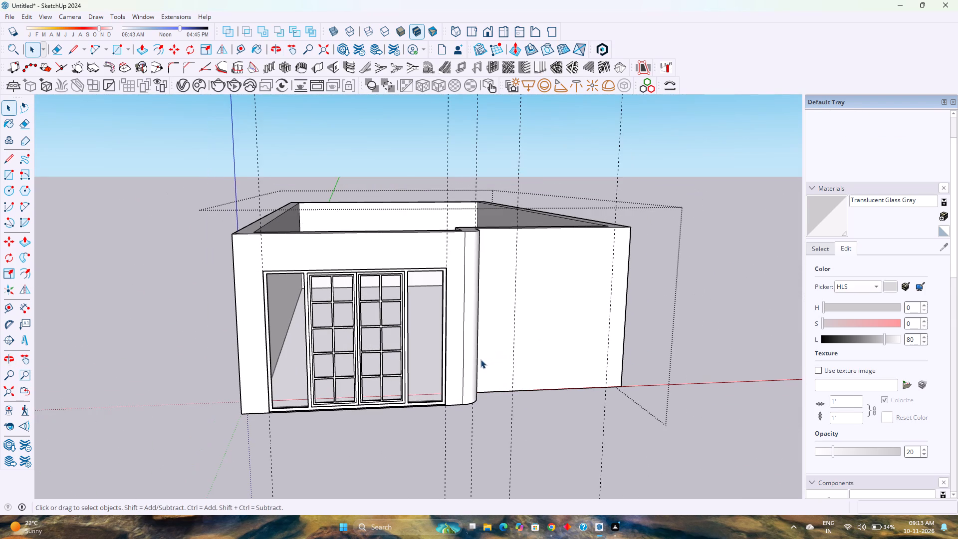
{"action": "scroll", "coordinate": [347, 333], "scroll_direction": "up", "scroll_amount": 16}
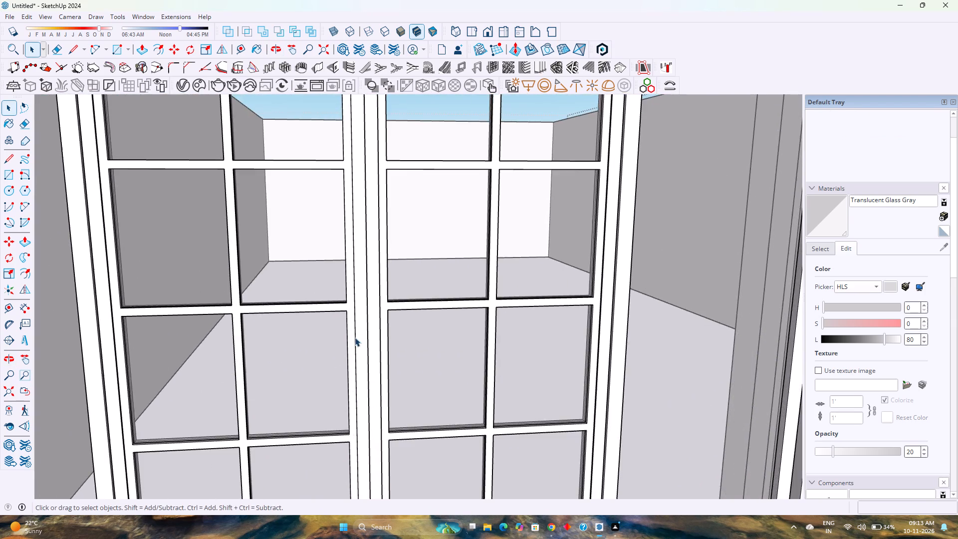
{"action": "scroll", "coordinate": [354, 337], "scroll_direction": "down", "scroll_amount": 4}
{"action": "scroll", "coordinate": [354, 337], "scroll_direction": "up", "scroll_amount": 4}
{"action": "scroll", "coordinate": [354, 337], "scroll_direction": "down", "scroll_amount": 4}
{"action": "scroll", "coordinate": [354, 337], "scroll_direction": "up", "scroll_amount": 3}
{"action": "scroll", "coordinate": [354, 337], "scroll_direction": "down", "scroll_amount": 3}
{"action": "scroll", "coordinate": [354, 337], "scroll_direction": "up", "scroll_amount": 3}
{"action": "scroll", "coordinate": [354, 337], "scroll_direction": "down", "scroll_amount": 3}
{"action": "scroll", "coordinate": [354, 337], "scroll_direction": "up", "scroll_amount": 3}
{"action": "scroll", "coordinate": [354, 337], "scroll_direction": "down", "scroll_amount": 3}
{"action": "scroll", "coordinate": [355, 336], "scroll_direction": "up", "scroll_amount": 3}
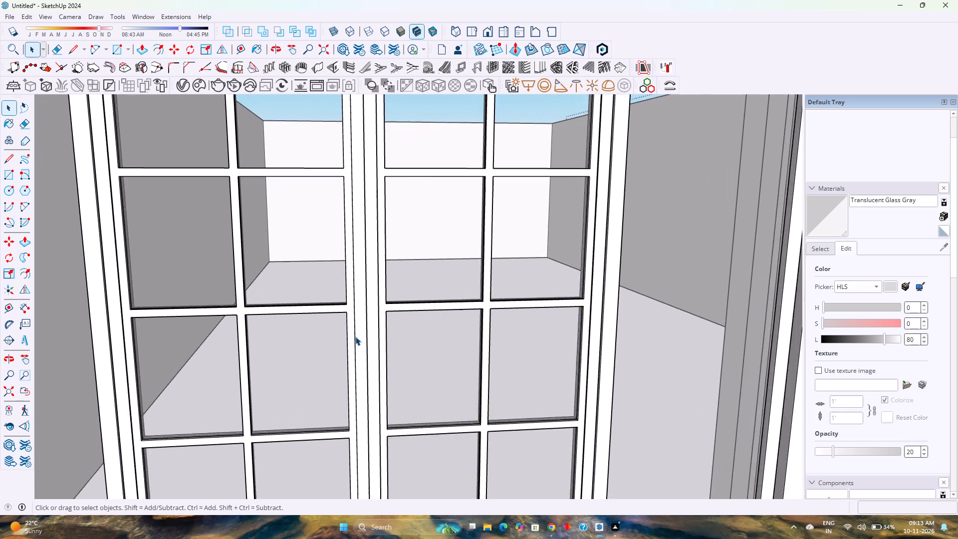
{"action": "middle_click_drag", "start_coordinate": [372, 322], "coordinate": [288, 394]}
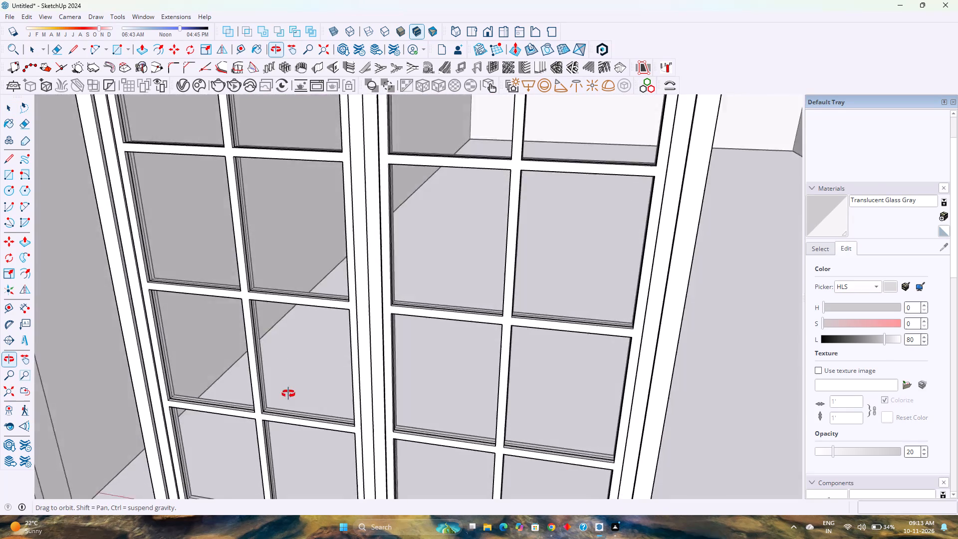
{"action": "middle_click_drag", "start_coordinate": [288, 394], "coordinate": [371, 400]}
{"action": "scroll", "coordinate": [371, 400], "scroll_direction": "down", "scroll_amount": 8}
{"action": "scroll", "coordinate": [378, 343], "scroll_direction": "up", "scroll_amount": 3}
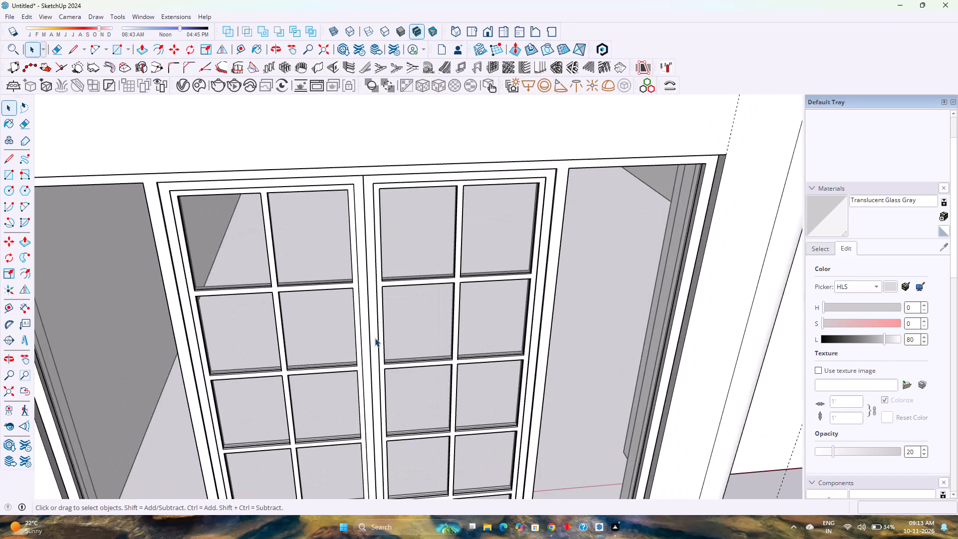
{"action": "scroll", "coordinate": [375, 338], "scroll_direction": "up", "scroll_amount": 2}
{"action": "middle_click_drag", "start_coordinate": [378, 342], "coordinate": [436, 399]}
{"action": "scroll", "coordinate": [413, 387], "scroll_direction": "down", "scroll_amount": 5}
{"action": "scroll", "coordinate": [412, 386], "scroll_direction": "up", "scroll_amount": 1}
{"action": "scroll", "coordinate": [412, 385], "scroll_direction": "down", "scroll_amount": 3}
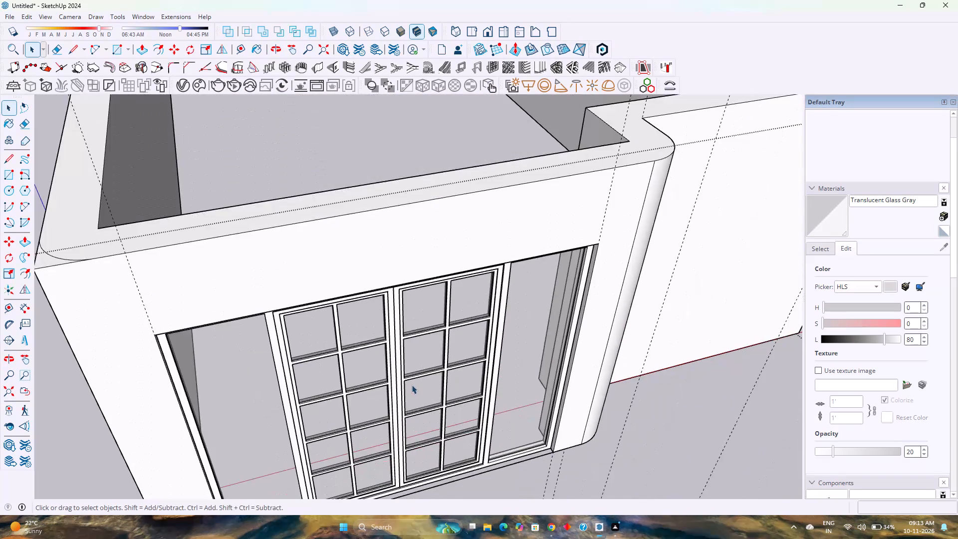
{"action": "middle_click_drag", "start_coordinate": [437, 403], "coordinate": [334, 296]}
{"action": "middle_click_drag", "start_coordinate": [365, 356], "coordinate": [364, 259]}
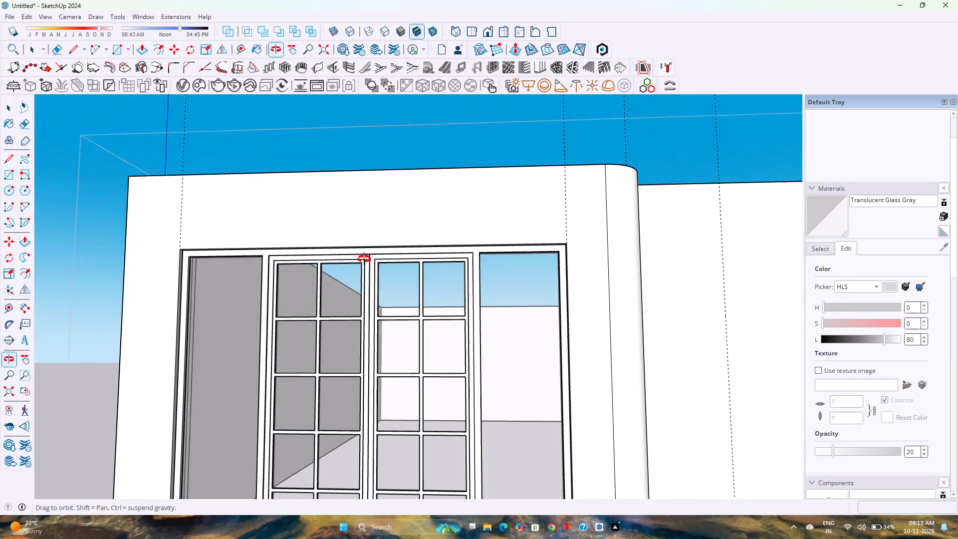
{"action": "middle_click_drag", "start_coordinate": [364, 259], "coordinate": [367, 260]}
{"action": "scroll", "coordinate": [366, 363], "scroll_direction": "up", "scroll_amount": 3}
{"action": "scroll", "coordinate": [366, 363], "scroll_direction": "down", "scroll_amount": 3}
Open the entrance group and the nested door leaf group for editing at the meeting stile.
{"action": "double_click", "coordinate": [373, 374]}
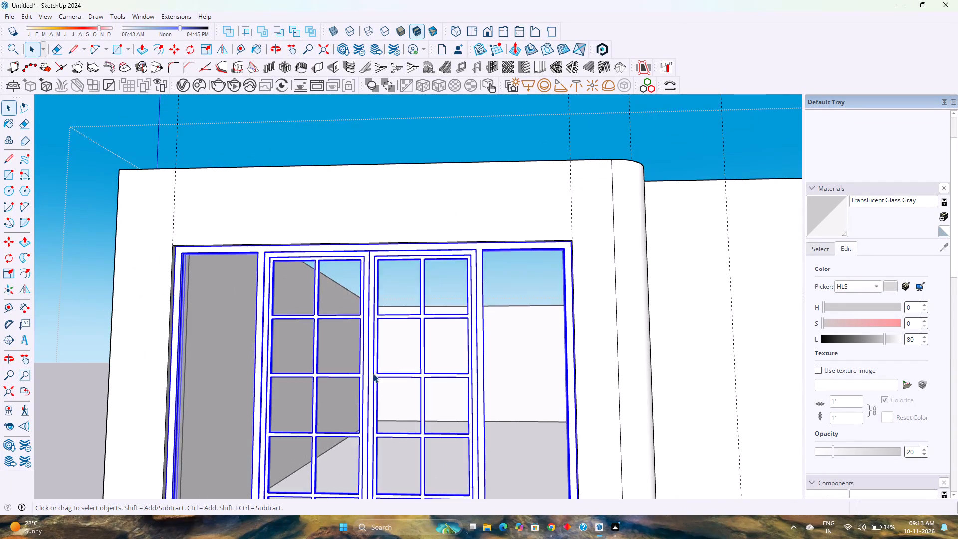
{"action": "scroll", "coordinate": [373, 374], "scroll_direction": "up", "scroll_amount": 1}
{"action": "double_click", "coordinate": [371, 374]}
{"action": "scroll", "coordinate": [371, 374], "scroll_direction": "up", "scroll_amount": 3}
{"action": "left_click", "coordinate": [371, 373]}
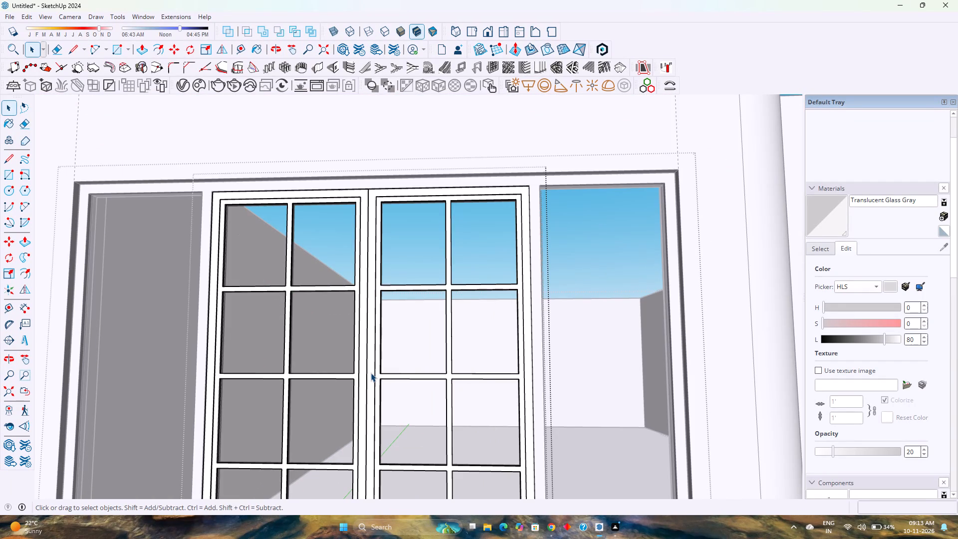
Open 3D Warehouse and look through the listed Double Door models.
{"action": "left_click", "coordinate": [146, 16]}
{"action": "left_click", "coordinate": [169, 87]}
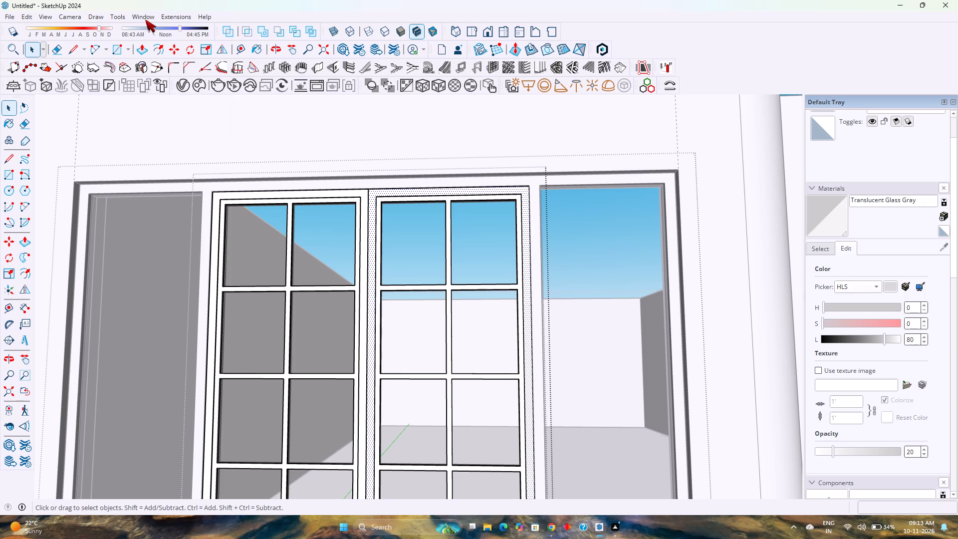
{"action": "left_click", "coordinate": [145, 17]}
{"action": "left_click", "coordinate": [181, 91]}
{"action": "scroll", "coordinate": [285, 267], "scroll_direction": "down", "scroll_amount": 3}
{"action": "scroll", "coordinate": [285, 267], "scroll_direction": "up", "scroll_amount": 1}
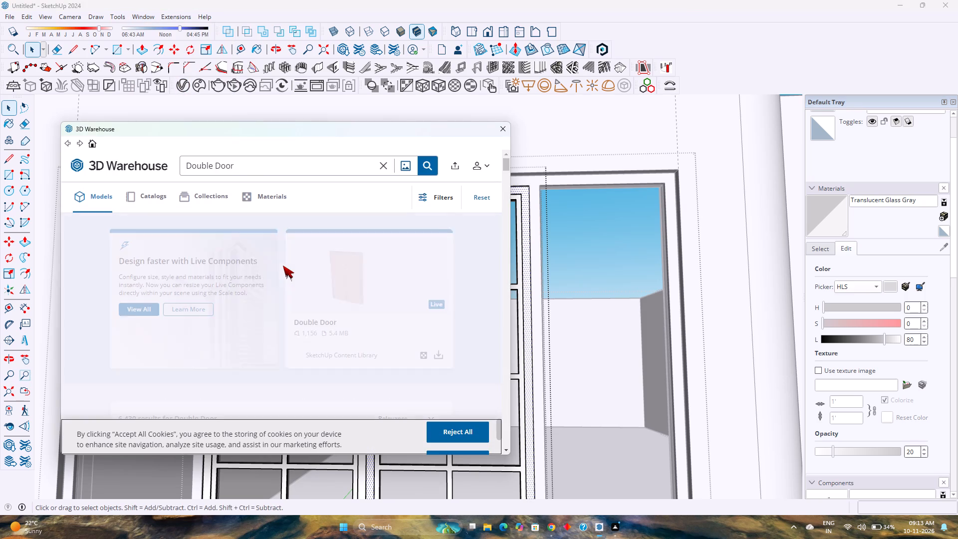
{"action": "scroll", "coordinate": [305, 338], "scroll_direction": "down", "scroll_amount": 4}
{"action": "scroll", "coordinate": [304, 339], "scroll_direction": "up", "scroll_amount": 3}
{"action": "scroll", "coordinate": [304, 340], "scroll_direction": "down", "scroll_amount": 2}
{"action": "scroll", "coordinate": [304, 340], "scroll_direction": "up", "scroll_amount": 2}
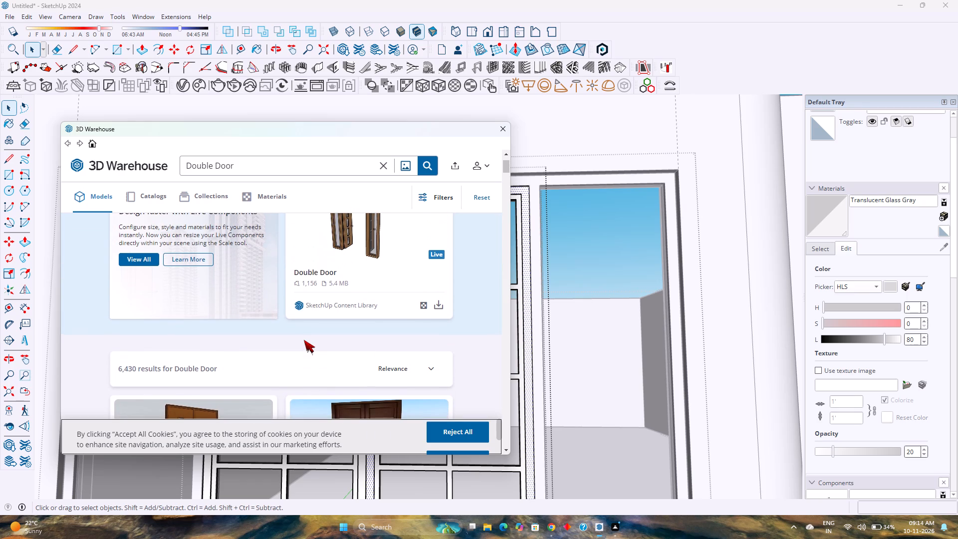
{"action": "scroll", "coordinate": [303, 340], "scroll_direction": "down", "scroll_amount": 1}
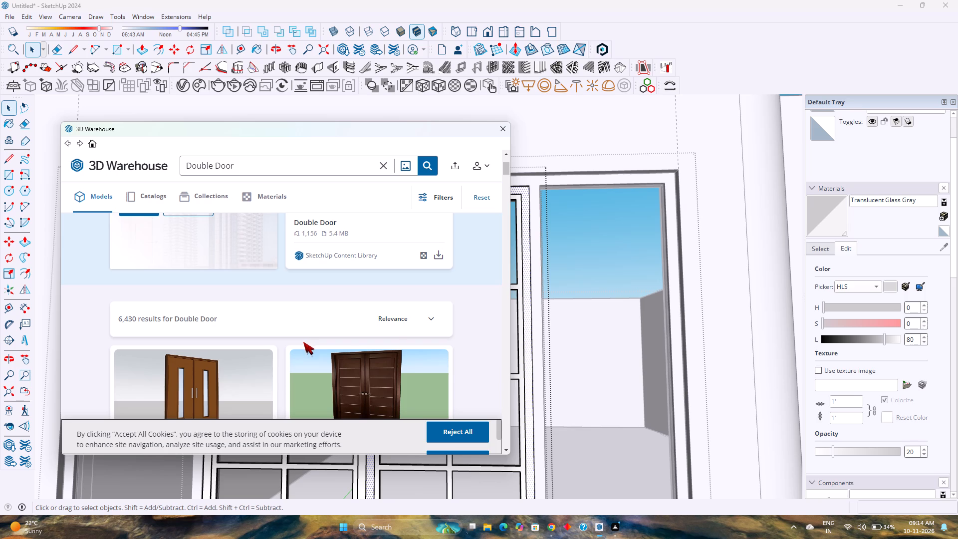
{"action": "scroll", "coordinate": [303, 342], "scroll_direction": "down", "scroll_amount": 2}
{"action": "scroll", "coordinate": [303, 344], "scroll_direction": "up", "scroll_amount": 3}
{"action": "scroll", "coordinate": [303, 344], "scroll_direction": "down", "scroll_amount": 3}
Search 3D Warehouse for "Door Handles".
{"action": "left_click", "coordinate": [385, 168]}
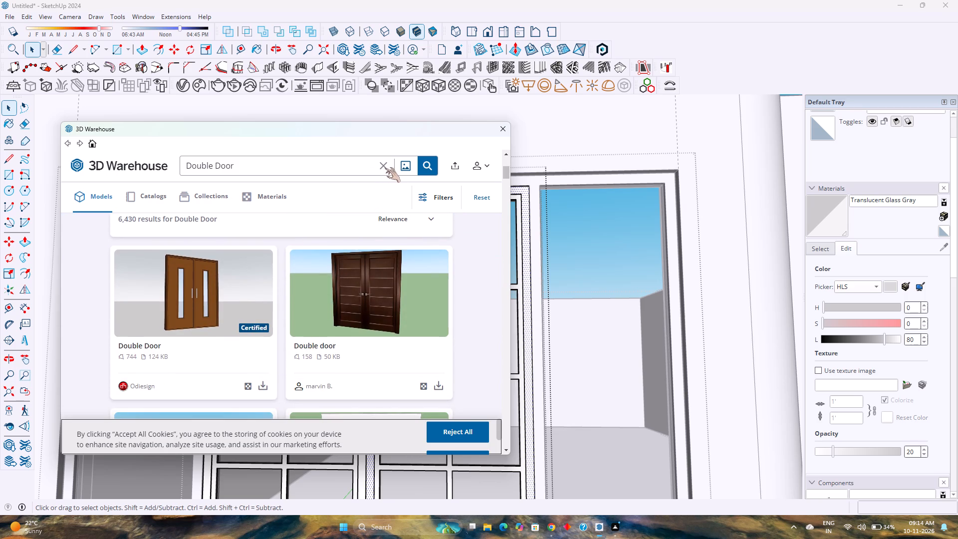
{"action": "left_click", "coordinate": [344, 166]}
{"action": "type", "text": "Doorn"}
{"action": "key", "text": "BackSpace"}
{"action": "key", "text": "space"}
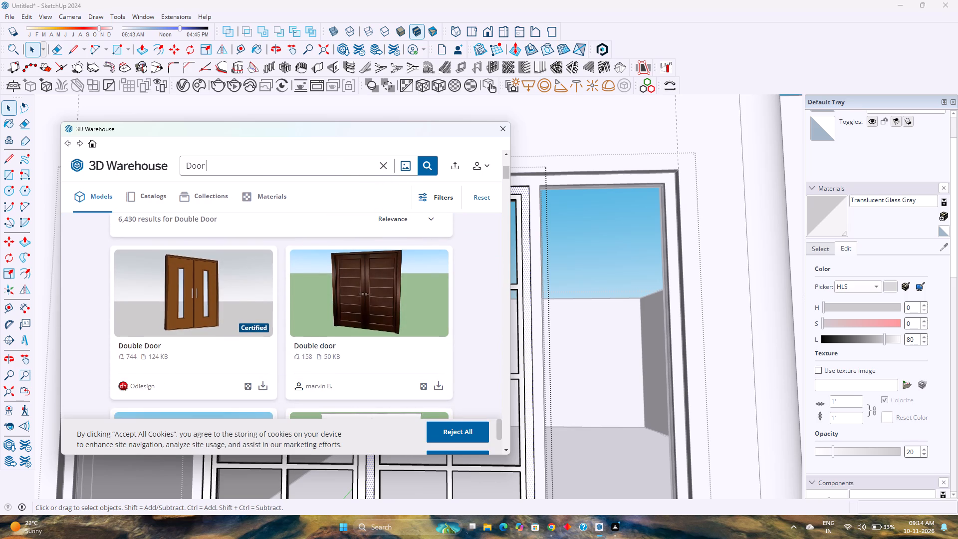
{"action": "type", "text": "HAnd"}
{"action": "key", "text": "BackSpace"}
{"action": "key", "text": "BackSpace"}
{"action": "key", "text": "BackSpace"}
{"action": "type", "text": "andle"}
{"action": "key", "text": "s"}
{"action": "key", "text": "Return"}
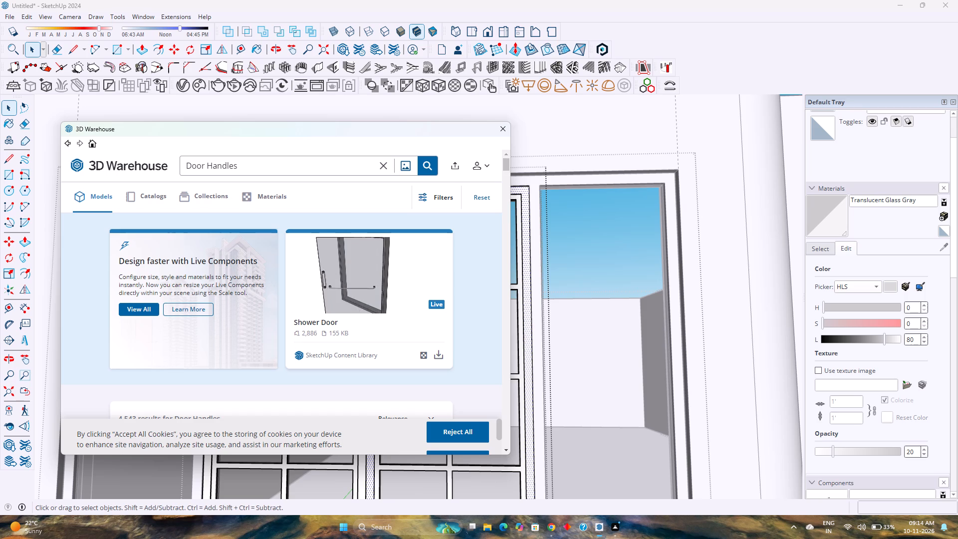
Look through the door handle models for a lever handle that suits the paned double door.
{"action": "scroll", "coordinate": [257, 108], "scroll_direction": "down", "scroll_amount": 2}
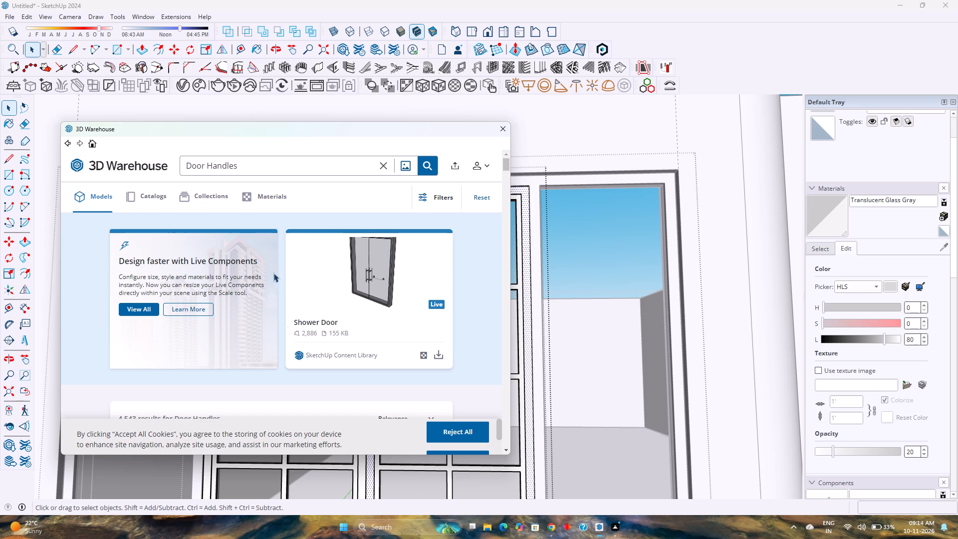
{"action": "scroll", "coordinate": [287, 347], "scroll_direction": "down", "scroll_amount": 8}
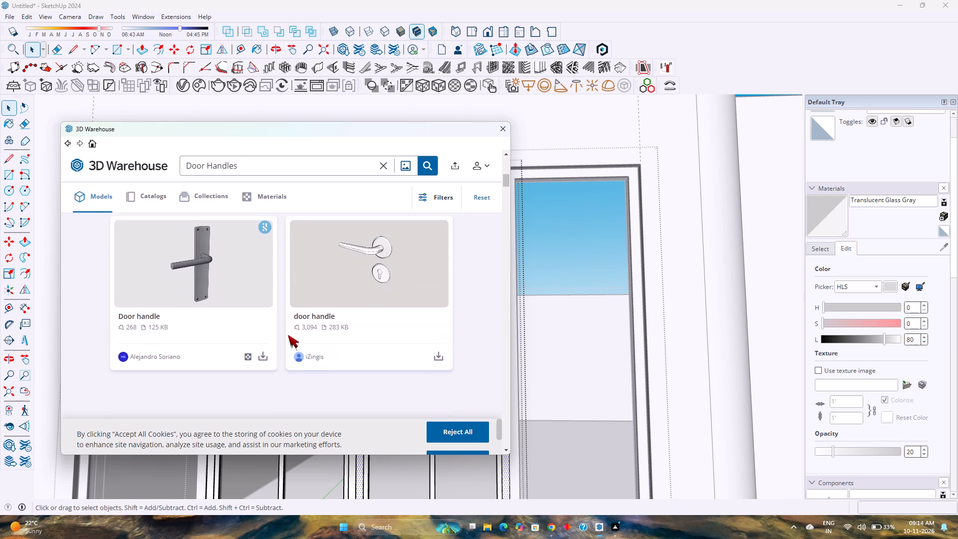
{"action": "scroll", "coordinate": [288, 335], "scroll_direction": "down", "scroll_amount": 1}
{"action": "scroll", "coordinate": [295, 338], "scroll_direction": "up", "scroll_amount": 4}
{"action": "scroll", "coordinate": [290, 340], "scroll_direction": "down", "scroll_amount": 3}
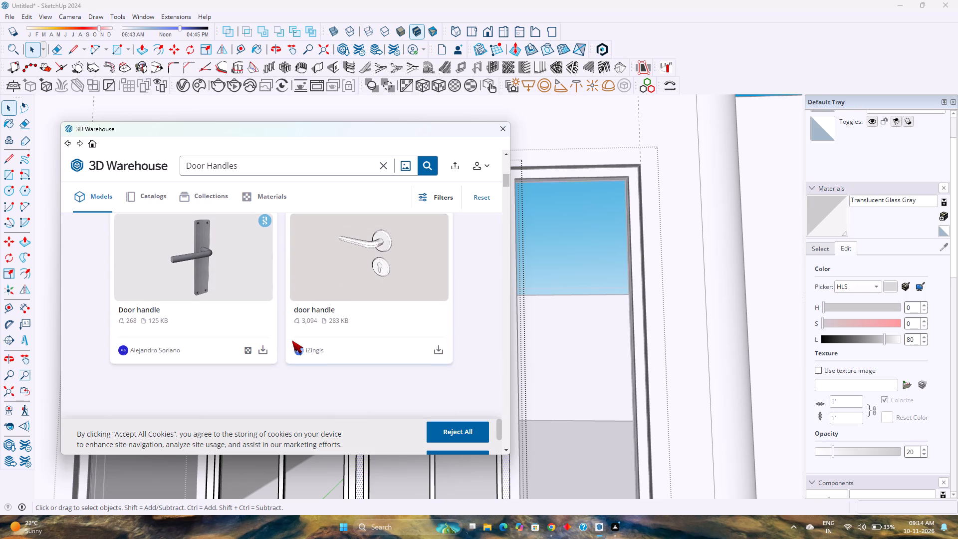
{"action": "scroll", "coordinate": [293, 340], "scroll_direction": "down", "scroll_amount": 6}
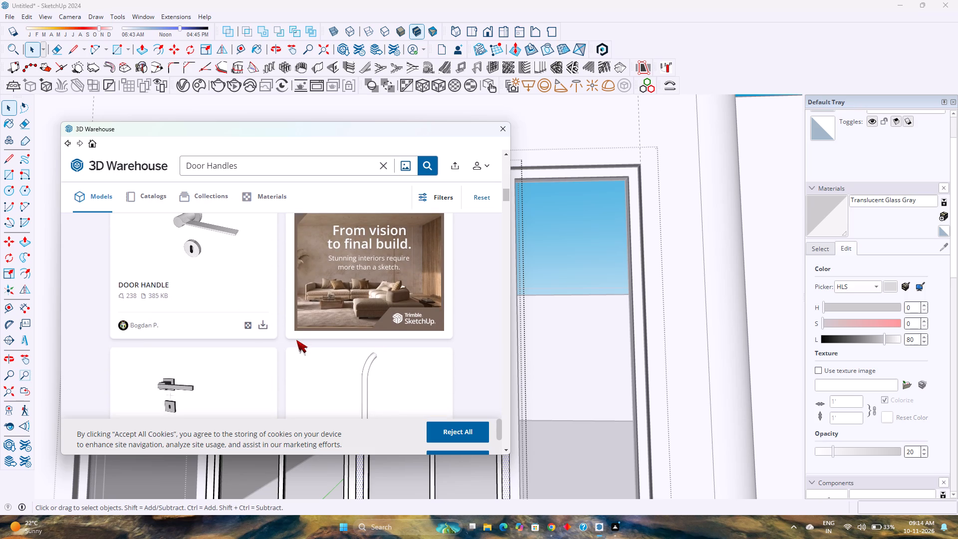
{"action": "scroll", "coordinate": [297, 340], "scroll_direction": "down", "scroll_amount": 3}
{"action": "scroll", "coordinate": [297, 340], "scroll_direction": "up", "scroll_amount": 6}
{"action": "scroll", "coordinate": [297, 340], "scroll_direction": "down", "scroll_amount": 3}
{"action": "scroll", "coordinate": [297, 340], "scroll_direction": "up", "scroll_amount": 1}
{"action": "scroll", "coordinate": [297, 340], "scroll_direction": "down", "scroll_amount": 3}
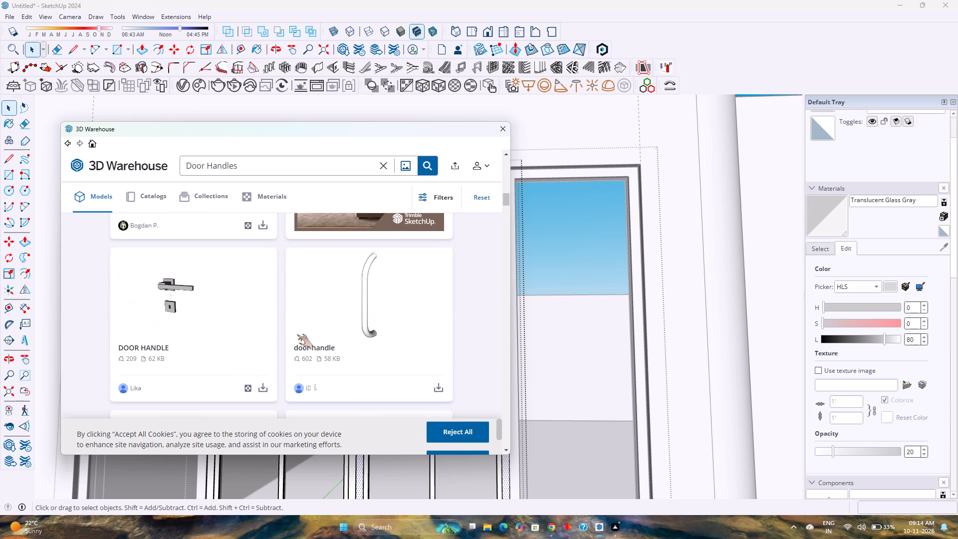
{"action": "scroll", "coordinate": [297, 334], "scroll_direction": "down", "scroll_amount": 6}
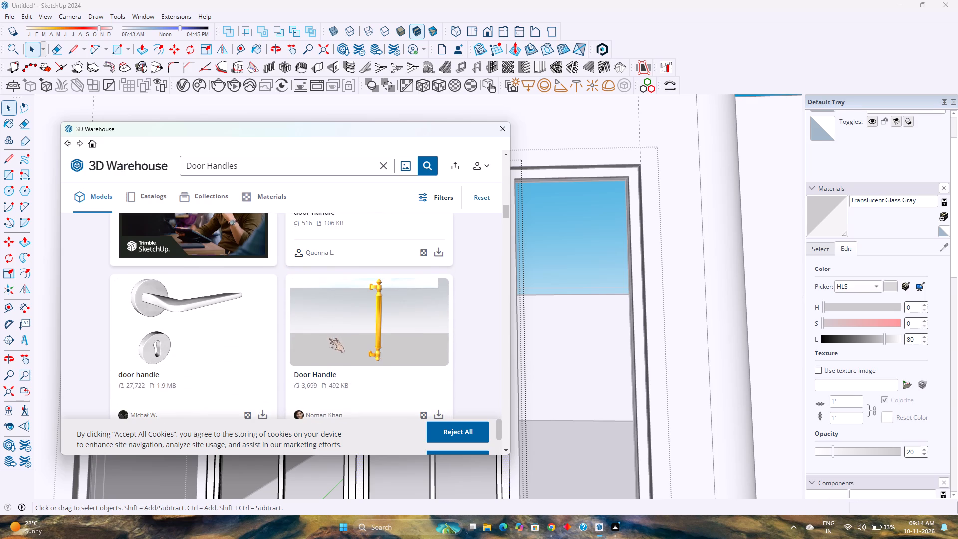
{"action": "scroll", "coordinate": [356, 330], "scroll_direction": "down", "scroll_amount": 7}
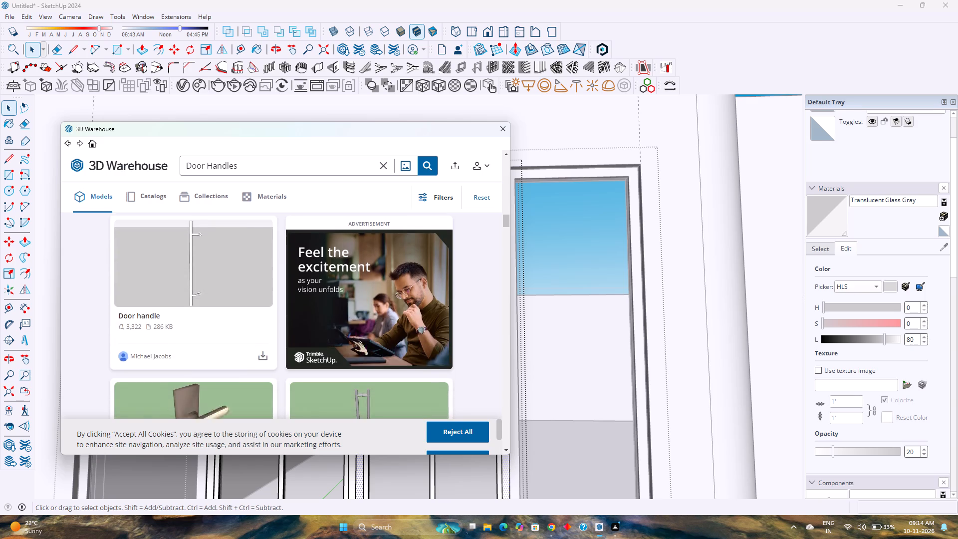
{"action": "scroll", "coordinate": [352, 340], "scroll_direction": "down", "scroll_amount": 1}
{"action": "scroll", "coordinate": [354, 340], "scroll_direction": "up", "scroll_amount": 2}
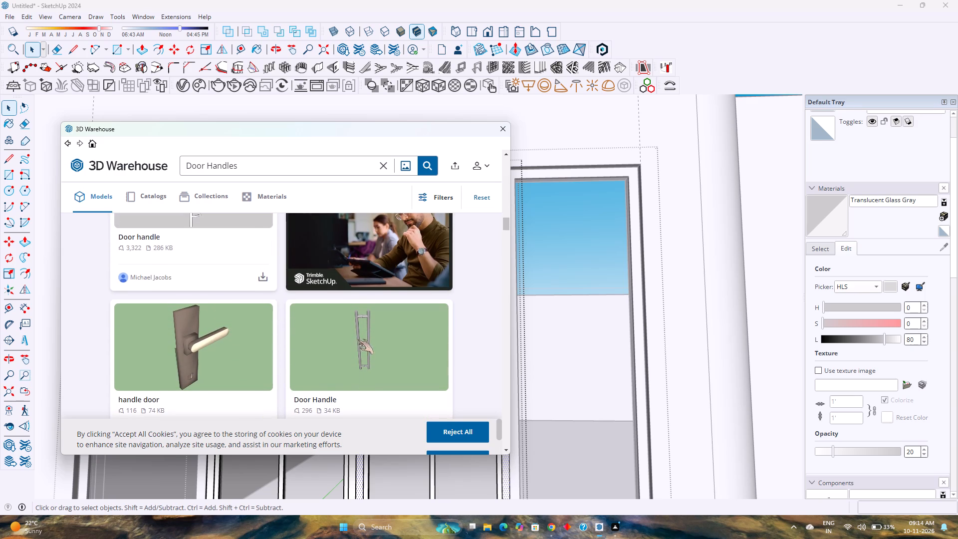
{"action": "scroll", "coordinate": [358, 339], "scroll_direction": "down", "scroll_amount": 2}
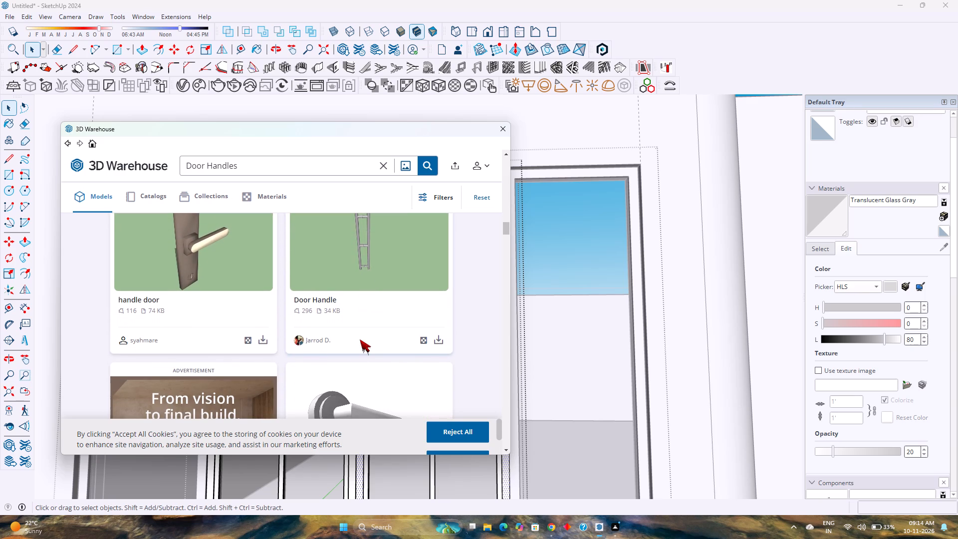
{"action": "scroll", "coordinate": [361, 339], "scroll_direction": "down", "scroll_amount": 4}
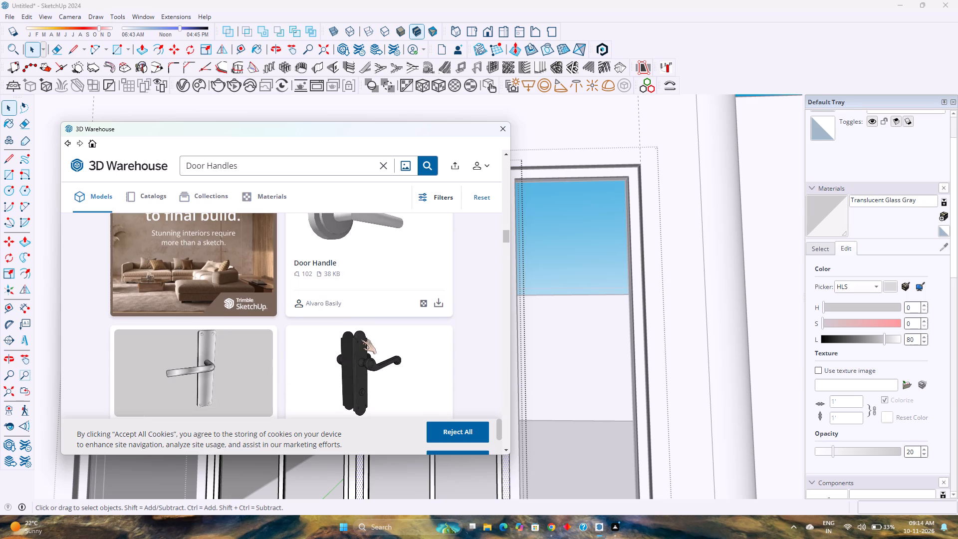
{"action": "scroll", "coordinate": [361, 339], "scroll_direction": "down", "scroll_amount": 1}
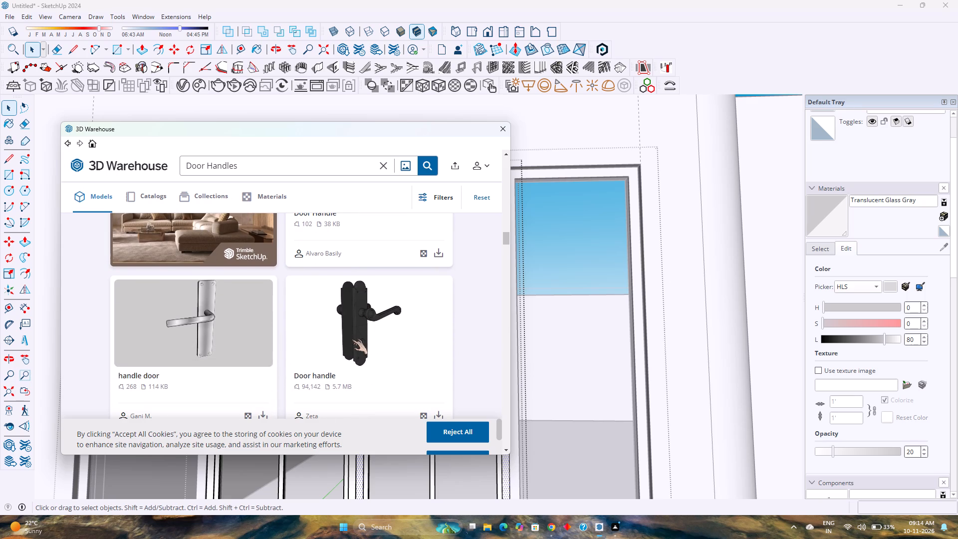
{"action": "scroll", "coordinate": [352, 339], "scroll_direction": "down", "scroll_amount": 1}
Load the black lever Door handle with the long ornate backplate into the model and place it on the edge of the door's meeting stile.
{"action": "left_click", "coordinate": [434, 362]}
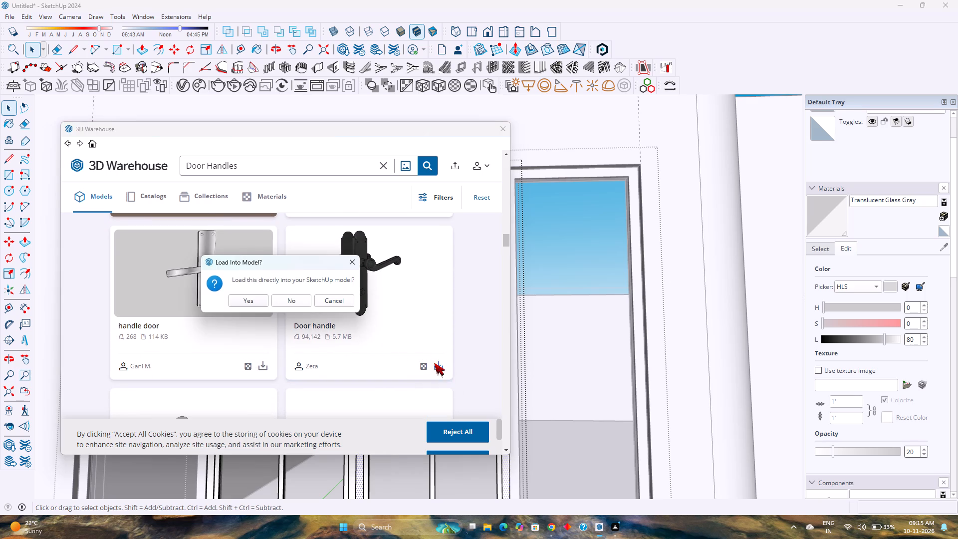
{"action": "left_click", "coordinate": [255, 298]}
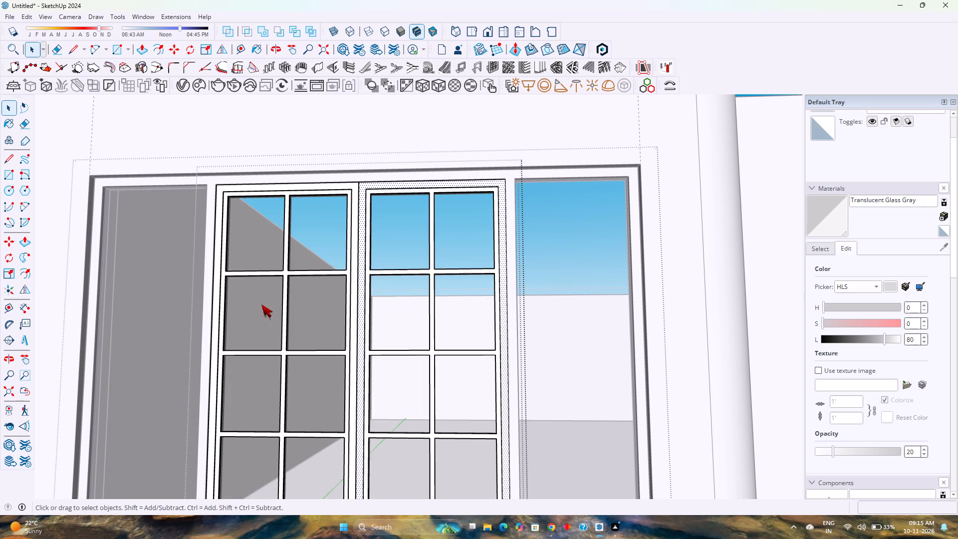
{"action": "scroll", "coordinate": [355, 429], "scroll_direction": "down", "scroll_amount": 1}
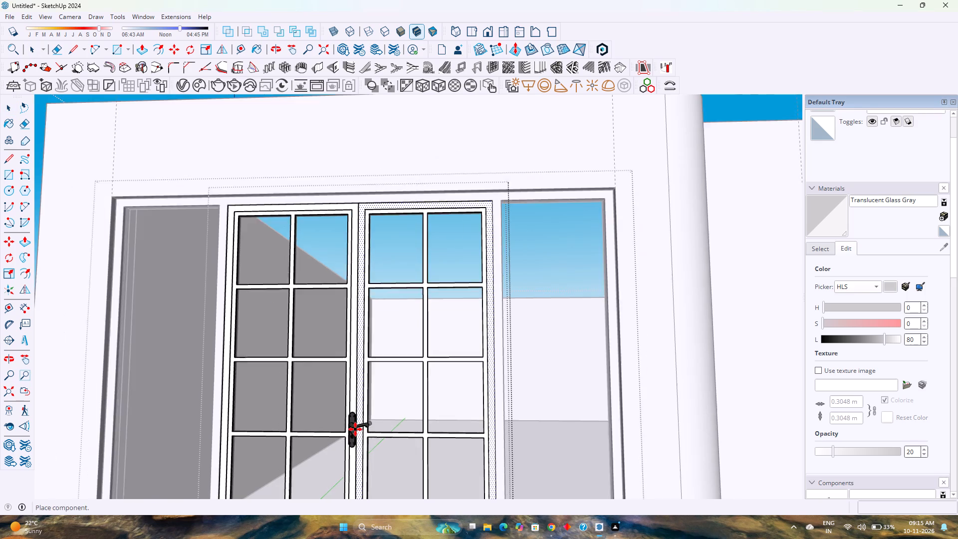
{"action": "scroll", "coordinate": [355, 429], "scroll_direction": "down", "scroll_amount": 2}
{"action": "scroll", "coordinate": [363, 437], "scroll_direction": "up", "scroll_amount": 13}
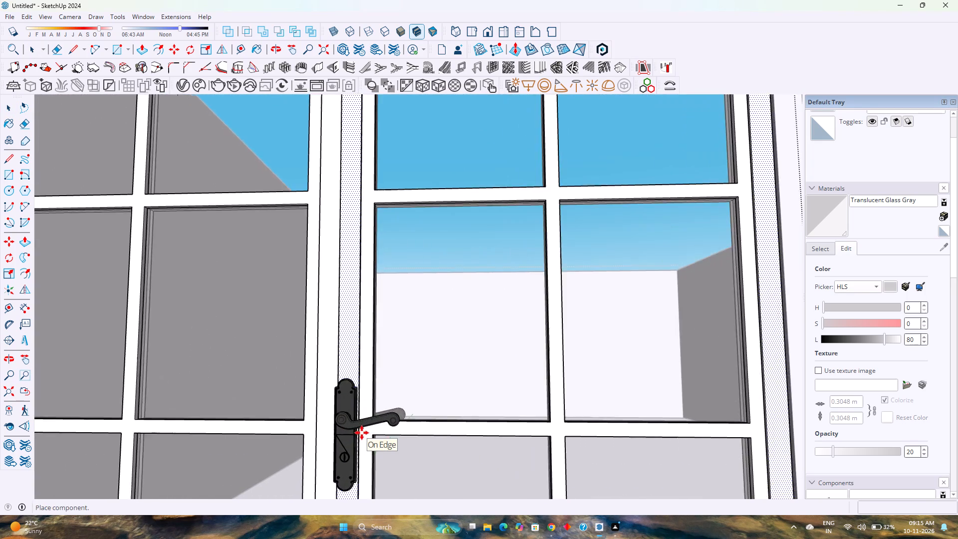
{"action": "middle_click_drag", "start_coordinate": [362, 433], "coordinate": [534, 452]}
{"action": "scroll", "coordinate": [349, 425], "scroll_direction": "up", "scroll_amount": 3}
{"action": "middle_click_drag", "start_coordinate": [349, 425], "coordinate": [350, 425]}
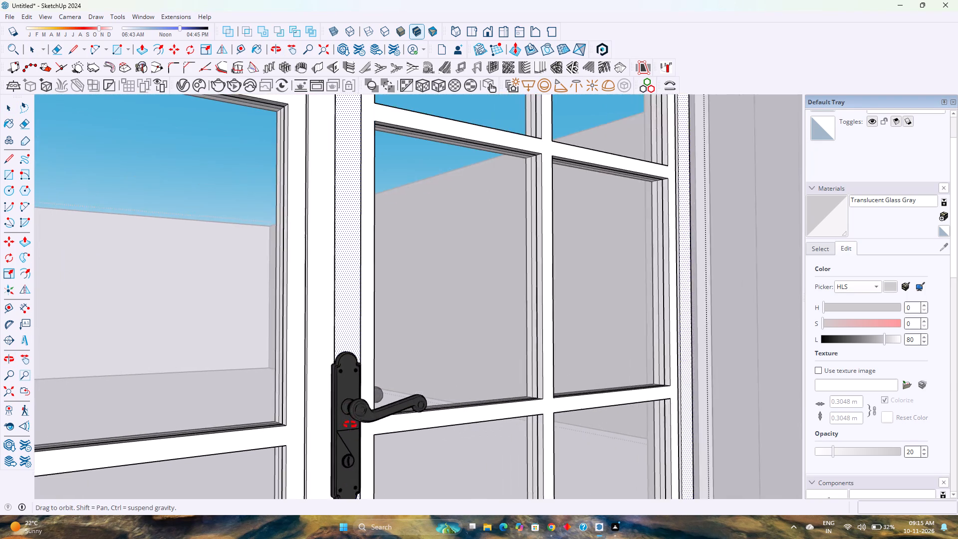
{"action": "middle_click_drag", "start_coordinate": [350, 425], "coordinate": [562, 449]}
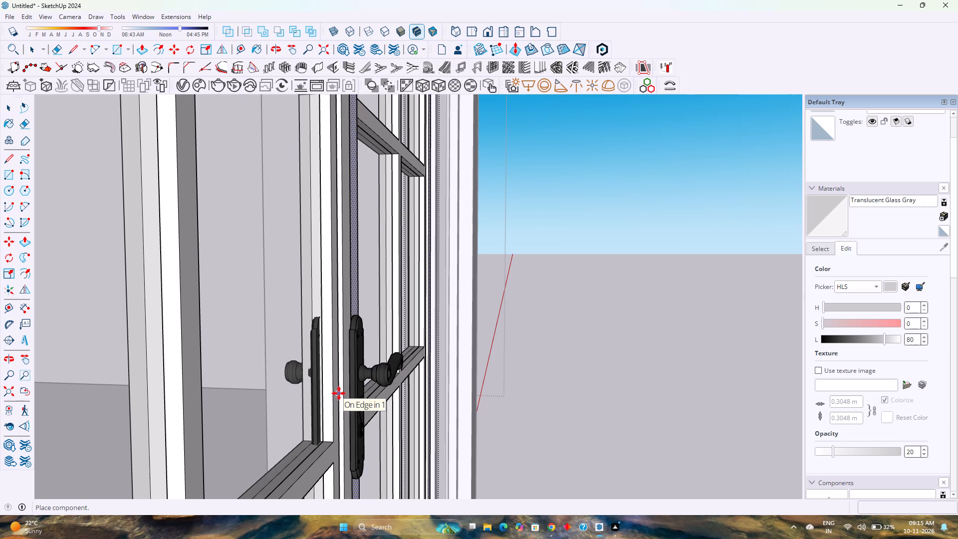
{"action": "left_click", "coordinate": [339, 393]}
Move the door handle by the top of its backplate about 3 7/16" onto the face of the door's meeting stile.
{"action": "scroll", "coordinate": [357, 357], "scroll_direction": "up", "scroll_amount": 2}
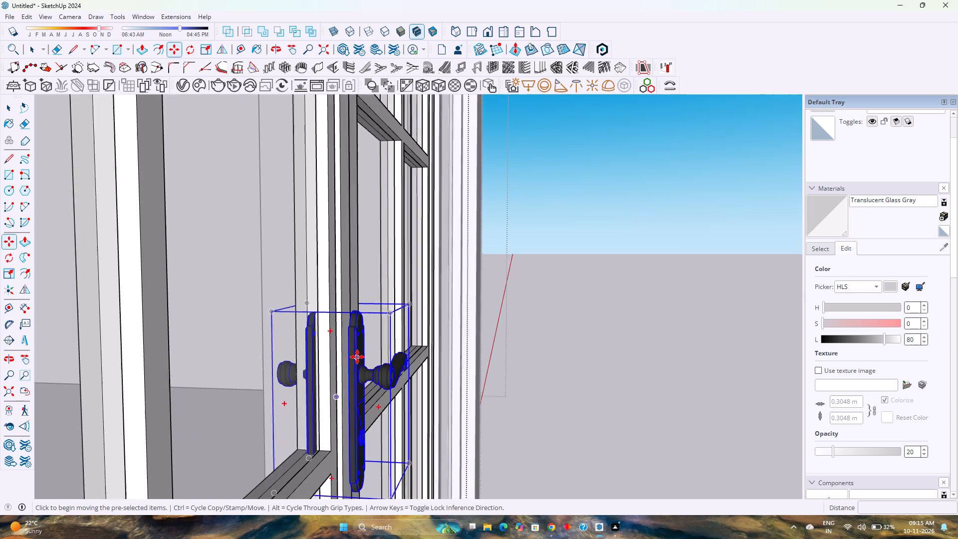
{"action": "scroll", "coordinate": [357, 357], "scroll_direction": "up", "scroll_amount": 4}
{"action": "middle_click_drag", "start_coordinate": [361, 356], "coordinate": [127, 467]}
{"action": "scroll", "coordinate": [359, 250], "scroll_direction": "up", "scroll_amount": 4}
{"action": "middle_click_drag", "start_coordinate": [321, 274], "coordinate": [391, 282]}
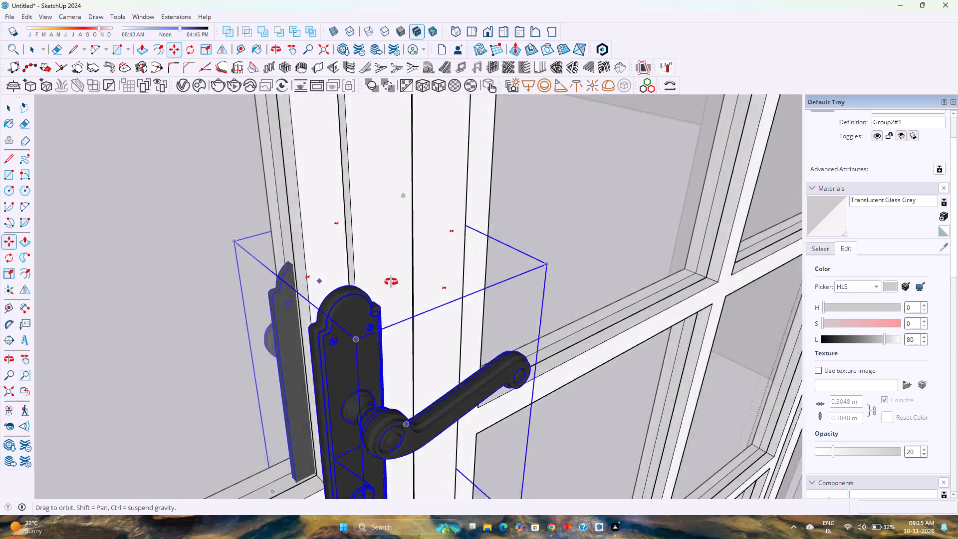
{"action": "middle_click_drag", "start_coordinate": [391, 282], "coordinate": [624, 275]}
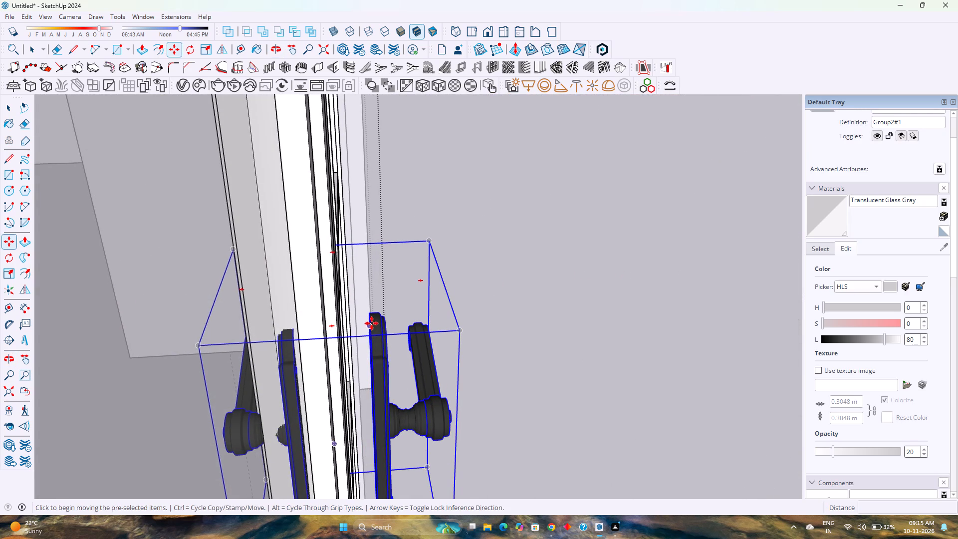
{"action": "left_click", "coordinate": [372, 322]}
{"action": "scroll", "coordinate": [361, 297], "scroll_direction": "up", "scroll_amount": 2}
{"action": "middle_click_drag", "start_coordinate": [360, 296], "coordinate": [315, 302]}
{"action": "scroll", "coordinate": [315, 301], "scroll_direction": "down", "scroll_amount": 8}
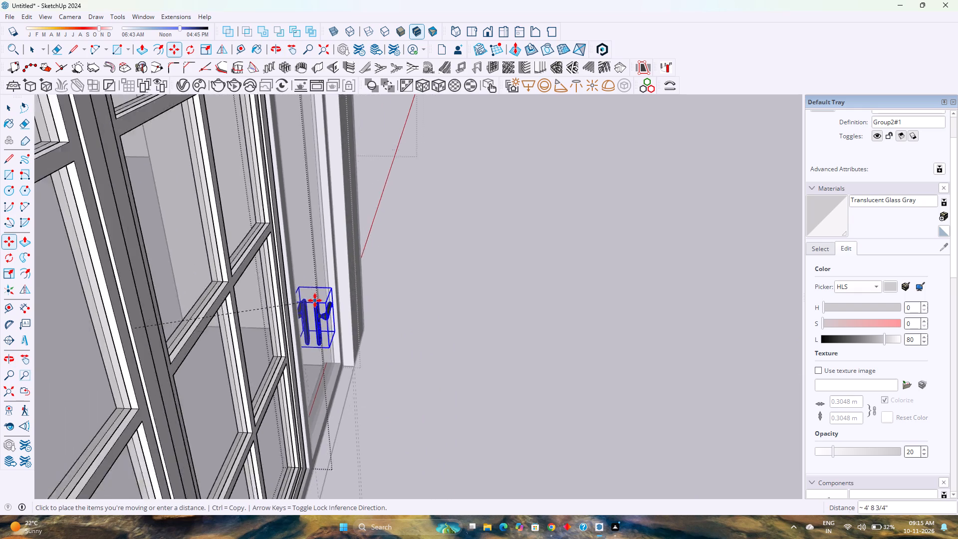
{"action": "scroll", "coordinate": [315, 300], "scroll_direction": "down", "scroll_amount": 4}
{"action": "scroll", "coordinate": [229, 302], "scroll_direction": "up", "scroll_amount": 9}
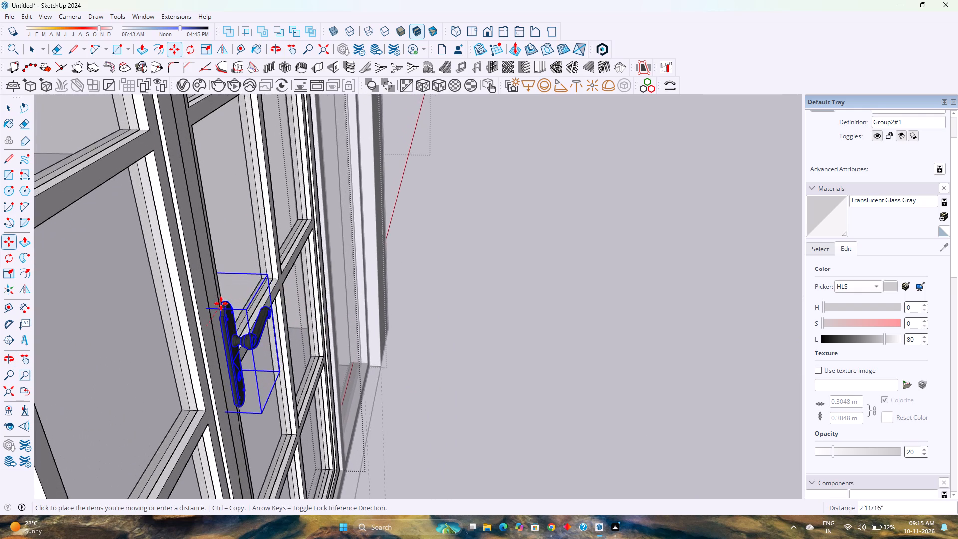
{"action": "scroll", "coordinate": [221, 304], "scroll_direction": "up", "scroll_amount": 1}
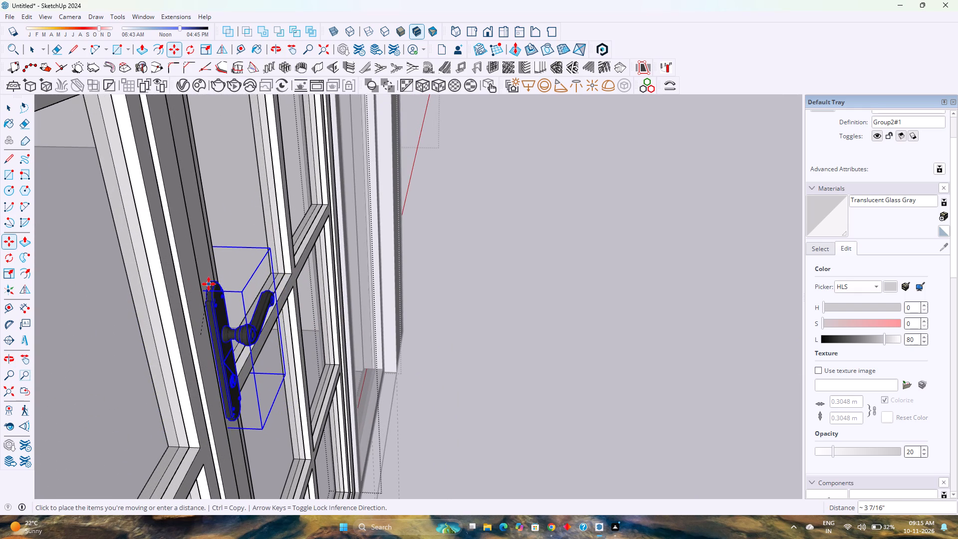
{"action": "left_click", "coordinate": [210, 281]}
Open the door handle component and its nested group for editing, and select the near-side lever with its backplate.
{"action": "scroll", "coordinate": [210, 281], "scroll_direction": "up", "scroll_amount": 6}
{"action": "middle_click_drag", "start_coordinate": [216, 283], "coordinate": [298, 295]}
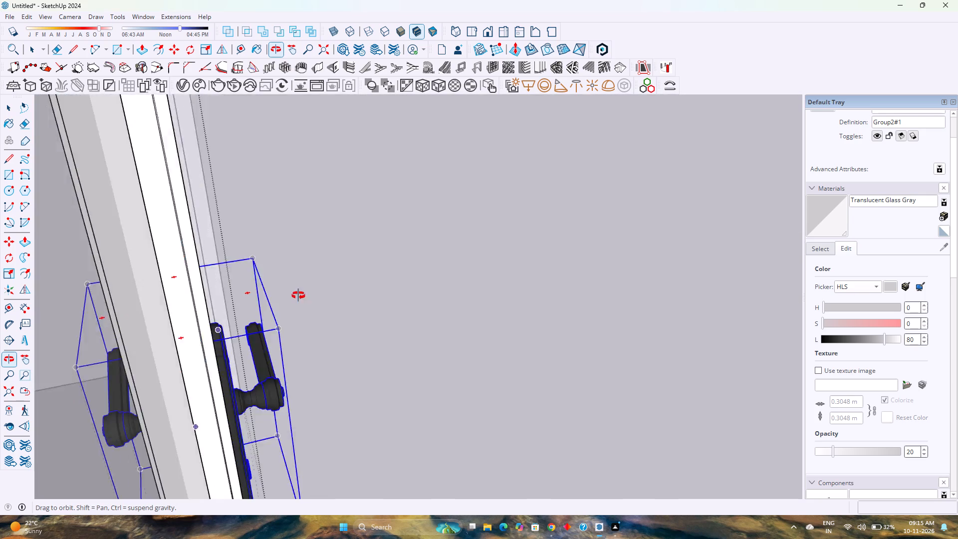
{"action": "middle_click_drag", "start_coordinate": [298, 295], "coordinate": [190, 317]}
{"action": "middle_click", "coordinate": [190, 317]}
{"action": "scroll", "coordinate": [221, 315], "scroll_direction": "up", "scroll_amount": 7}
{"action": "middle_click_drag", "start_coordinate": [217, 308], "coordinate": [230, 308]}
{"action": "middle_click", "coordinate": [230, 308]}
{"action": "key", "text": "space"}
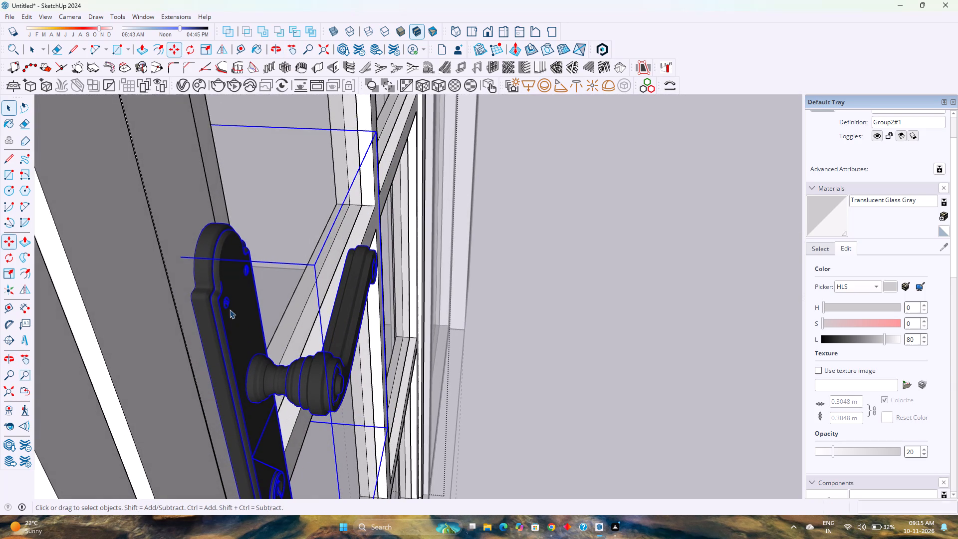
{"action": "double_click", "coordinate": [229, 309]}
{"action": "scroll", "coordinate": [229, 309], "scroll_direction": "down", "scroll_amount": 3}
{"action": "middle_click_drag", "start_coordinate": [183, 314], "coordinate": [471, 278]}
{"action": "scroll", "coordinate": [471, 278], "scroll_direction": "up", "scroll_amount": 1}
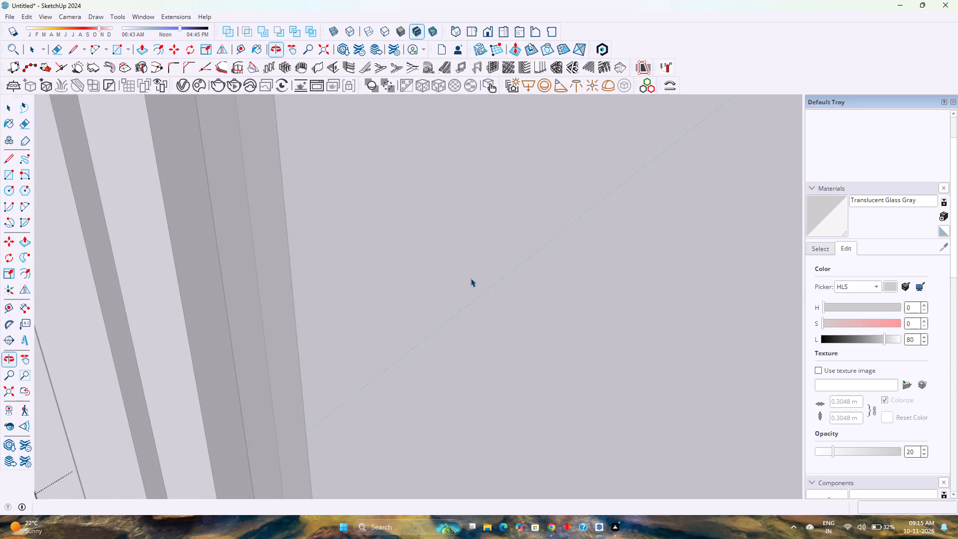
{"action": "scroll", "coordinate": [471, 277], "scroll_direction": "down", "scroll_amount": 13}
{"action": "middle_click_drag", "start_coordinate": [237, 375], "coordinate": [333, 304], "text": "shift"}
{"action": "middle_click_drag", "start_coordinate": [319, 316], "coordinate": [516, 333]}
{"action": "middle_click_drag", "start_coordinate": [440, 363], "coordinate": [470, 363]}
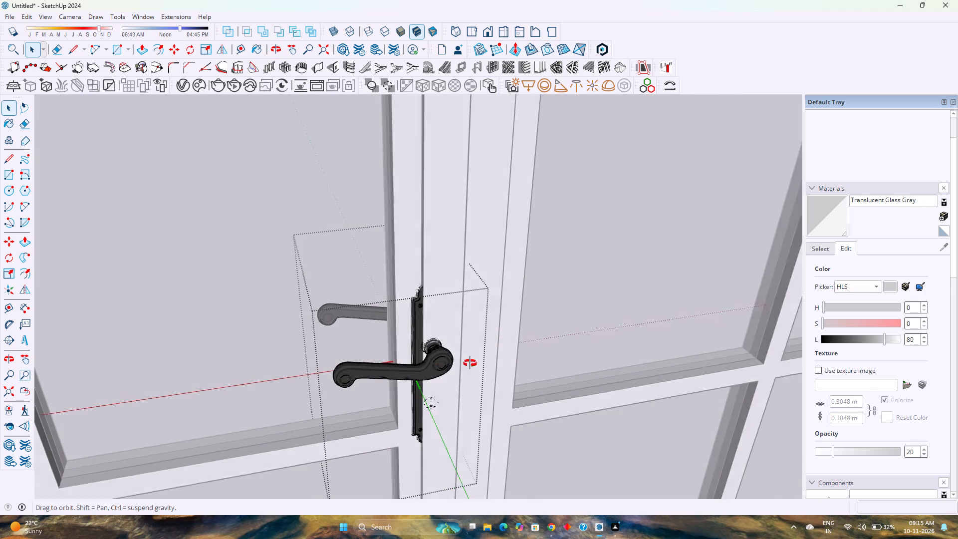
{"action": "middle_click_drag", "start_coordinate": [470, 363], "coordinate": [385, 360]}
{"action": "left_click", "coordinate": [426, 364]}
{"action": "scroll", "coordinate": [423, 366], "scroll_direction": "up", "scroll_amount": 2}
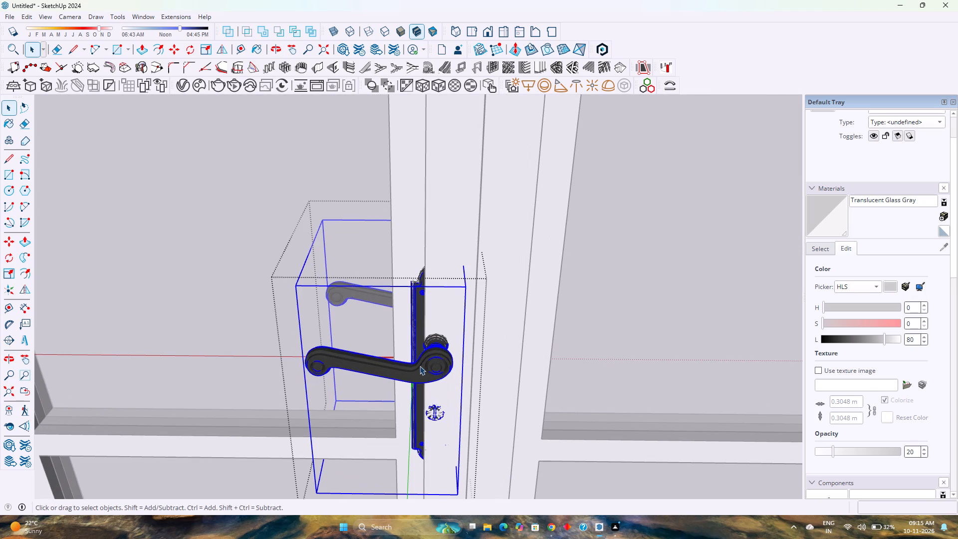
{"action": "double_click", "coordinate": [420, 366]}
{"action": "left_click", "coordinate": [423, 366]}
Move the selected lever and backplate by the backplate's lower end so the plate stands clear of the door stile.
{"action": "scroll", "coordinate": [414, 366], "scroll_direction": "up", "scroll_amount": 3}
{"action": "middle_click_drag", "start_coordinate": [413, 366], "coordinate": [597, 373]}
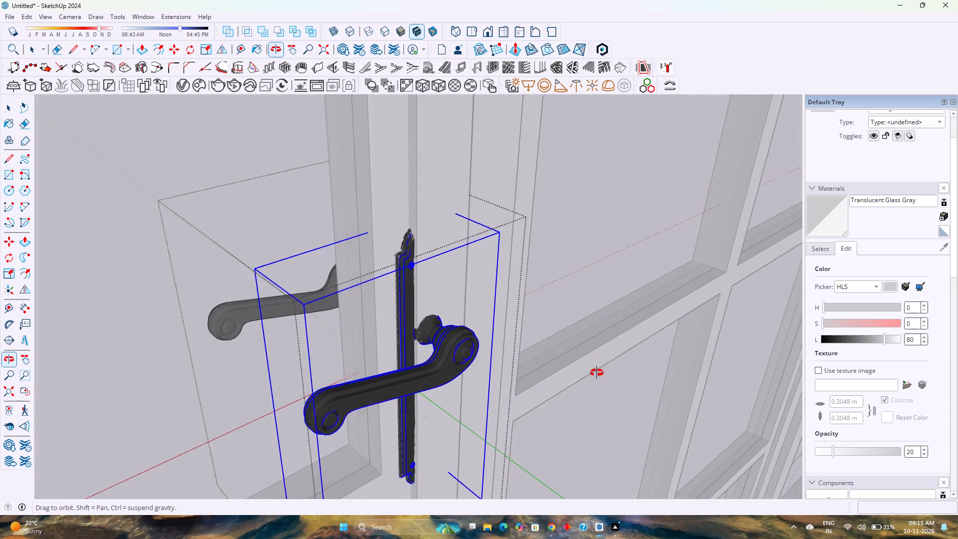
{"action": "middle_click_drag", "start_coordinate": [597, 373], "coordinate": [524, 380]}
{"action": "middle_click", "coordinate": [521, 380]}
{"action": "key", "text": "m"}
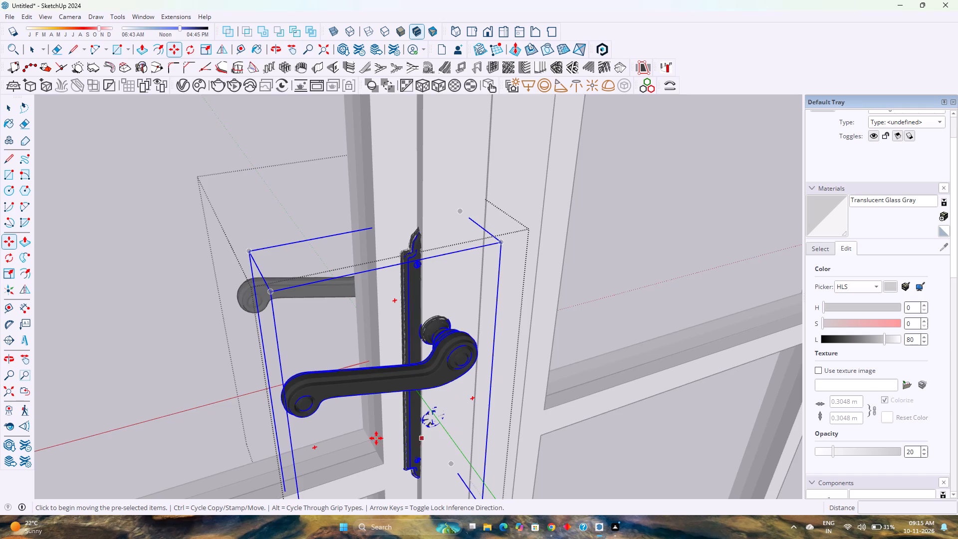
{"action": "middle_click_drag", "start_coordinate": [376, 438], "coordinate": [455, 343], "text": "shift"}
{"action": "scroll", "coordinate": [471, 369], "scroll_direction": "up", "scroll_amount": 2}
{"action": "left_click", "coordinate": [480, 380]}
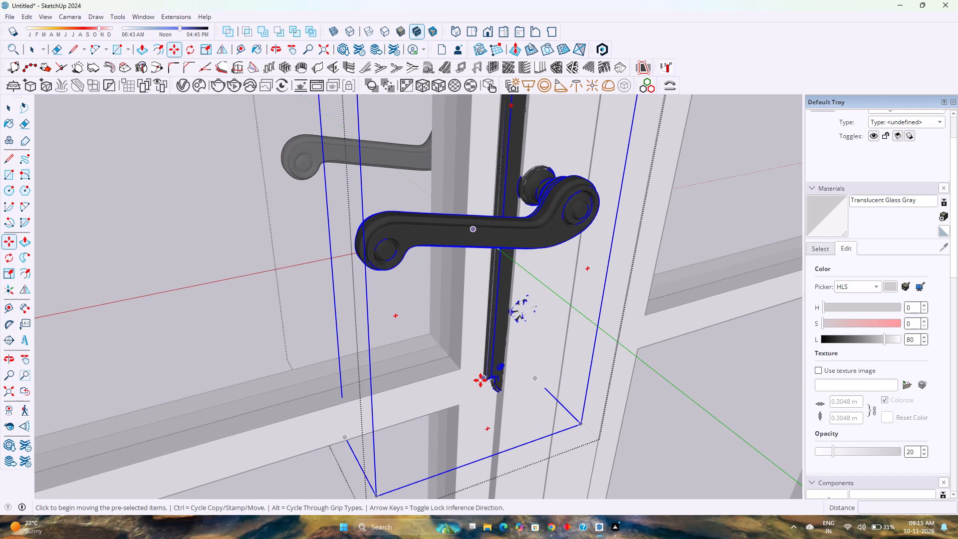
{"action": "left_click", "coordinate": [499, 395]}
Shift the near-side handle about 1/2" along the green axis toward the door and about 7/16" along the red axis across the stile.
{"action": "scroll", "coordinate": [492, 395], "scroll_direction": "up", "scroll_amount": 3}
{"action": "middle_click_drag", "start_coordinate": [492, 395], "coordinate": [514, 395]}
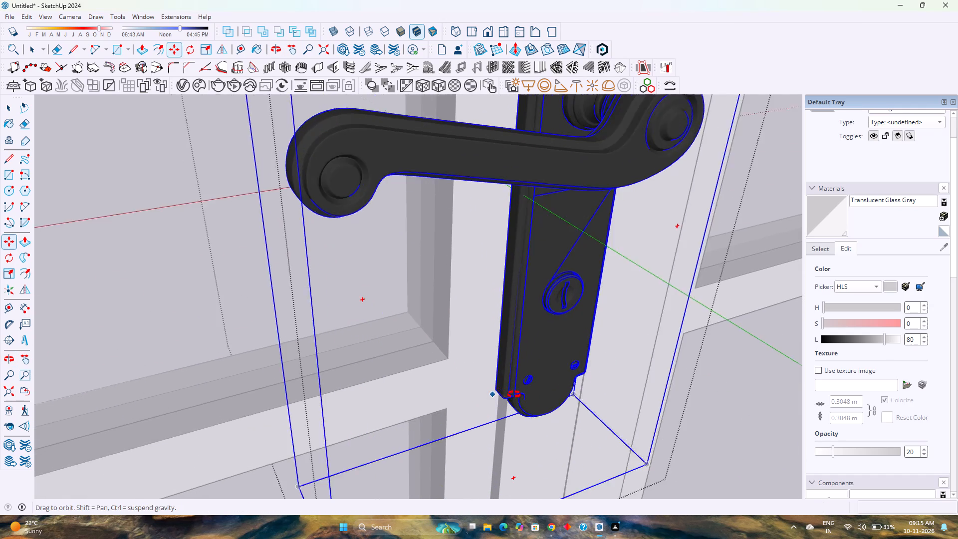
{"action": "middle_click_drag", "start_coordinate": [514, 395], "coordinate": [623, 391]}
{"action": "scroll", "coordinate": [528, 365], "scroll_direction": "up", "scroll_amount": 3}
{"action": "left_click", "coordinate": [540, 365]}
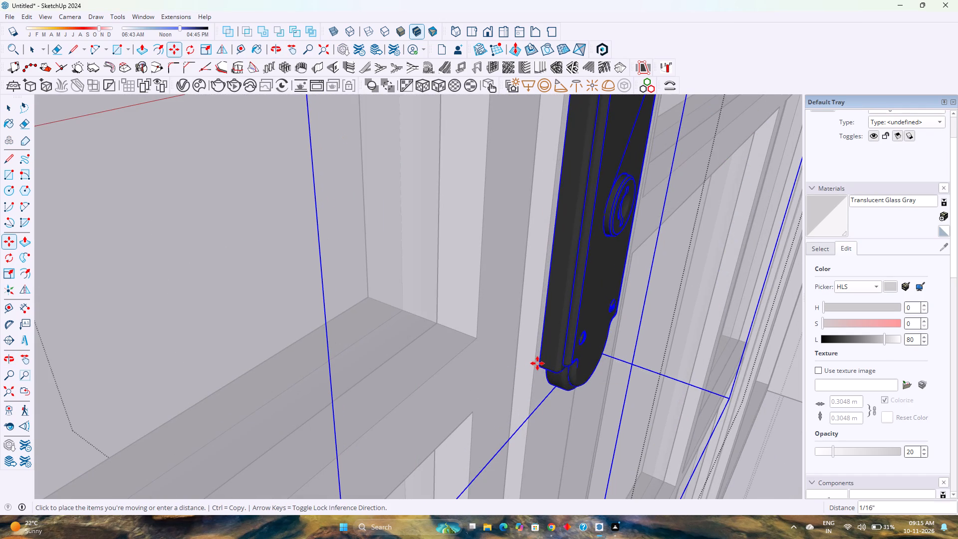
{"action": "key", "text": "Left"}
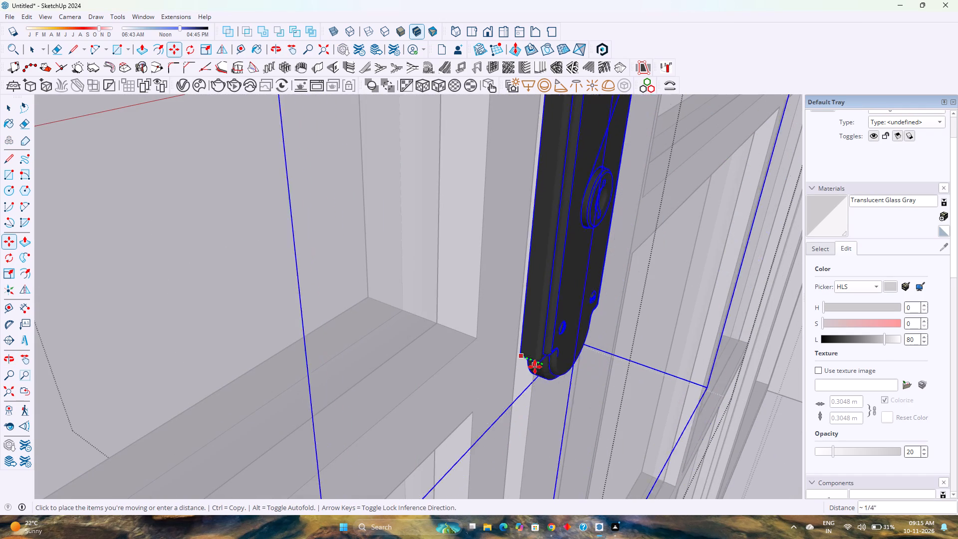
{"action": "scroll", "coordinate": [519, 369], "scroll_direction": "up", "scroll_amount": 5}
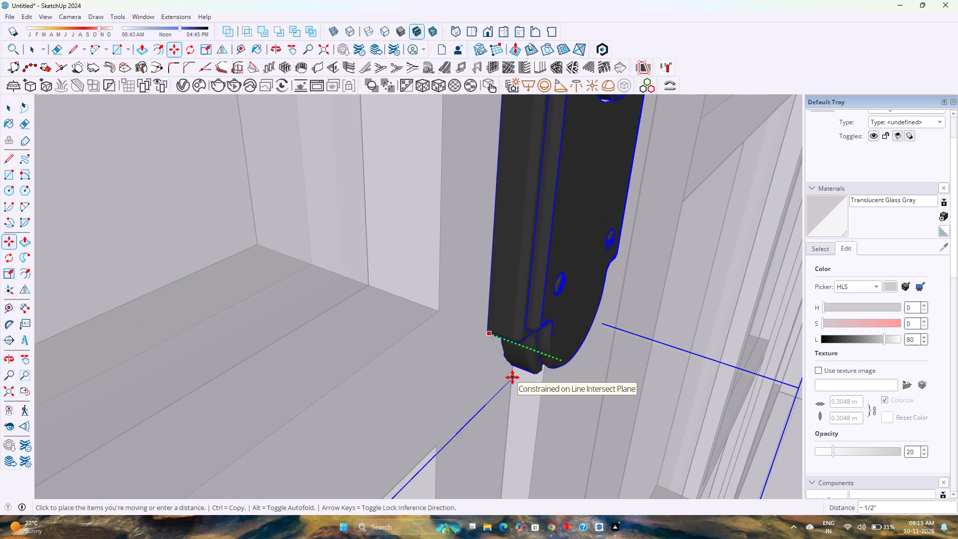
{"action": "left_click", "coordinate": [512, 377]}
{"action": "left_click", "coordinate": [486, 332]}
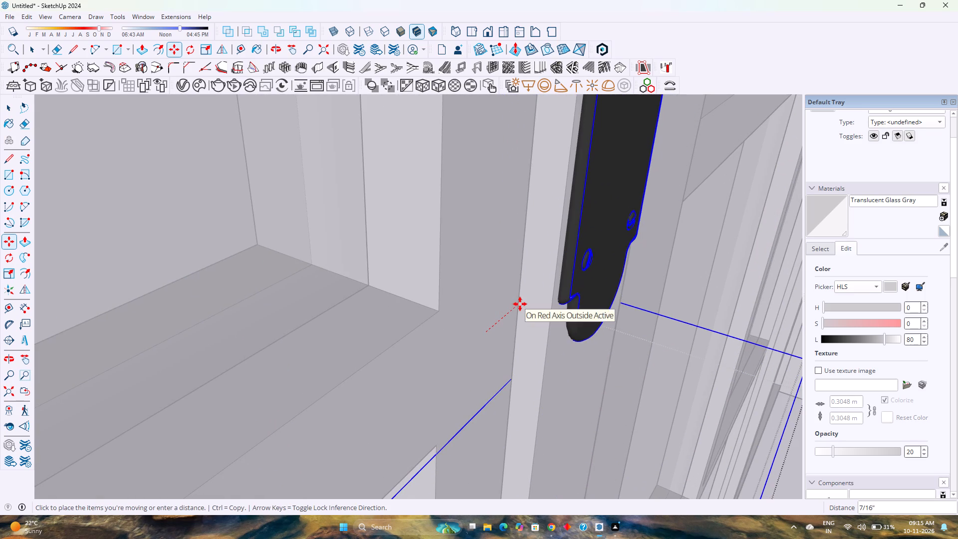
{"action": "left_click", "coordinate": [522, 303]}
Move the near-side handle about 1/4" outward along the green axis to seat the back of its plate on the stile face.
{"action": "middle_click_drag", "start_coordinate": [524, 311], "coordinate": [373, 336]}
{"action": "scroll", "coordinate": [374, 336], "scroll_direction": "down", "scroll_amount": 19}
{"action": "scroll", "coordinate": [447, 350], "scroll_direction": "up", "scroll_amount": 3}
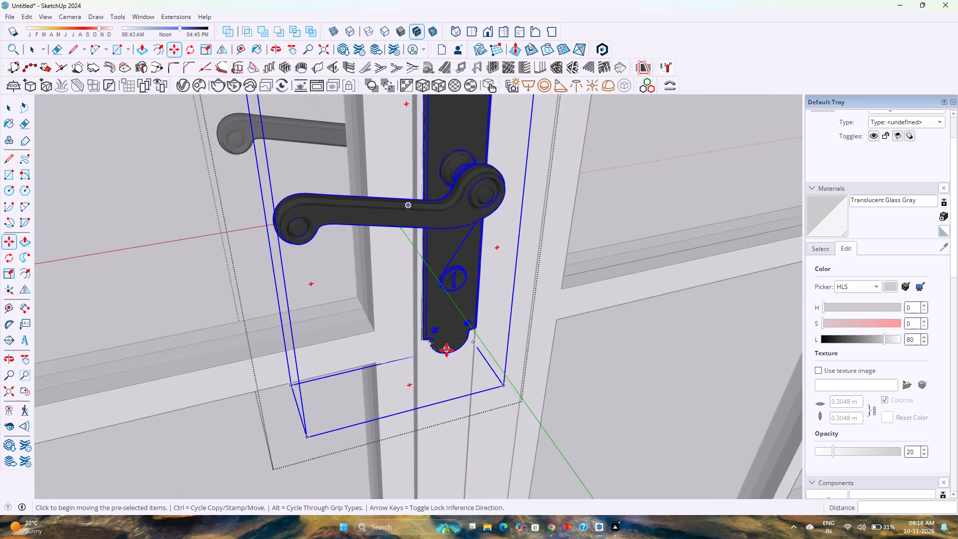
{"action": "middle_click_drag", "start_coordinate": [446, 351], "coordinate": [164, 385]}
{"action": "middle_click", "coordinate": [164, 385]}
{"action": "scroll", "coordinate": [461, 335], "scroll_direction": "up", "scroll_amount": 9}
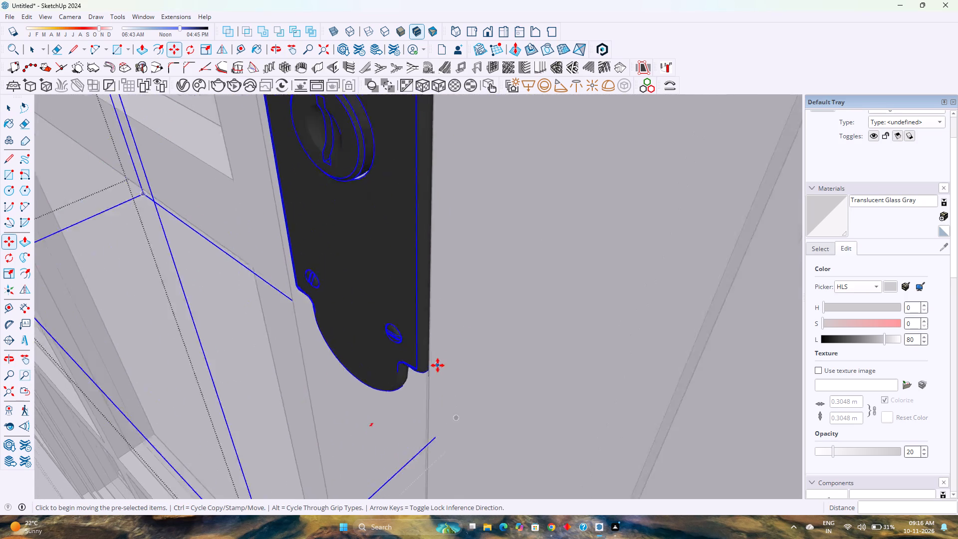
{"action": "scroll", "coordinate": [438, 365], "scroll_direction": "up", "scroll_amount": 9}
{"action": "scroll", "coordinate": [400, 392], "scroll_direction": "up", "scroll_amount": 9}
{"action": "middle_click_drag", "start_coordinate": [443, 361], "coordinate": [381, 376]}
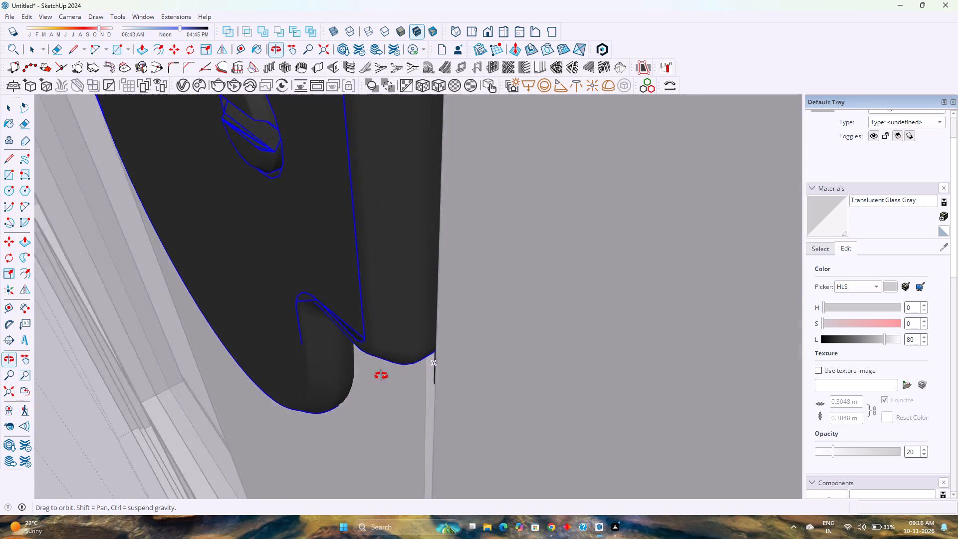
{"action": "middle_click_drag", "start_coordinate": [381, 376], "coordinate": [614, 286]}
{"action": "middle_click_drag", "start_coordinate": [611, 283], "coordinate": [439, 285]}
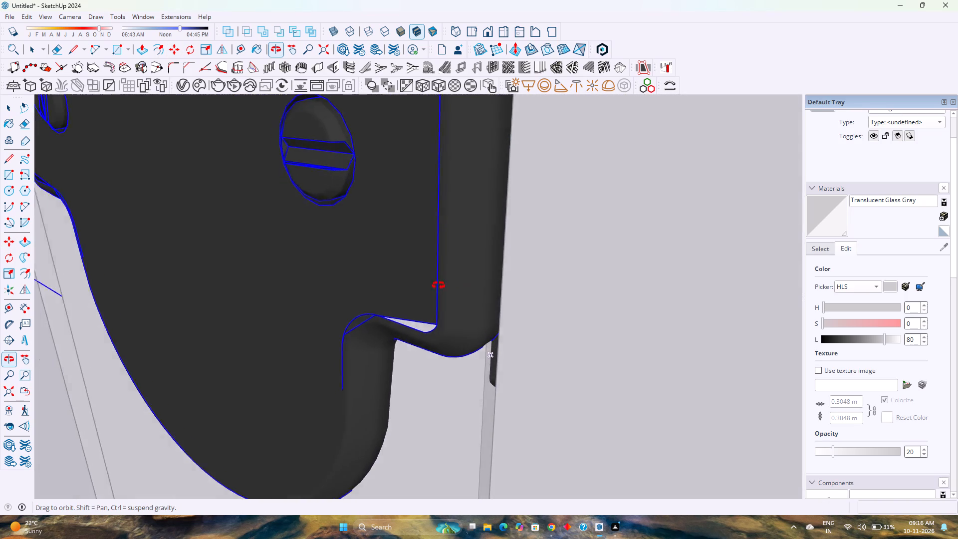
{"action": "middle_click_drag", "start_coordinate": [439, 285], "coordinate": [457, 314]}
{"action": "key", "text": "k"}
{"action": "scroll", "coordinate": [516, 300], "scroll_direction": "up", "scroll_amount": 4}
{"action": "middle_click_drag", "start_coordinate": [521, 318], "coordinate": [508, 337]}
{"action": "scroll", "coordinate": [503, 332], "scroll_direction": "down", "scroll_amount": 12}
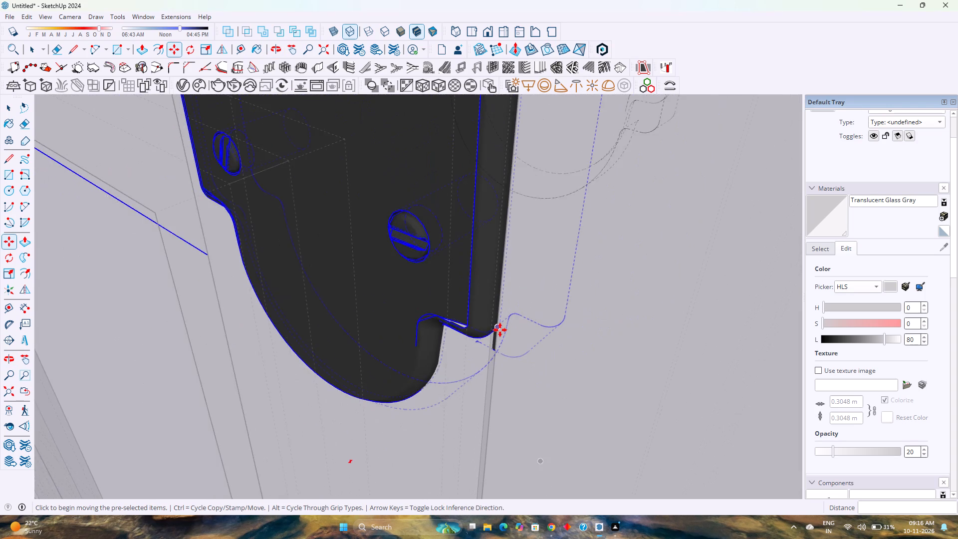
{"action": "scroll", "coordinate": [500, 330], "scroll_direction": "down", "scroll_amount": 10}
{"action": "middle_click_drag", "start_coordinate": [529, 321], "coordinate": [442, 323]}
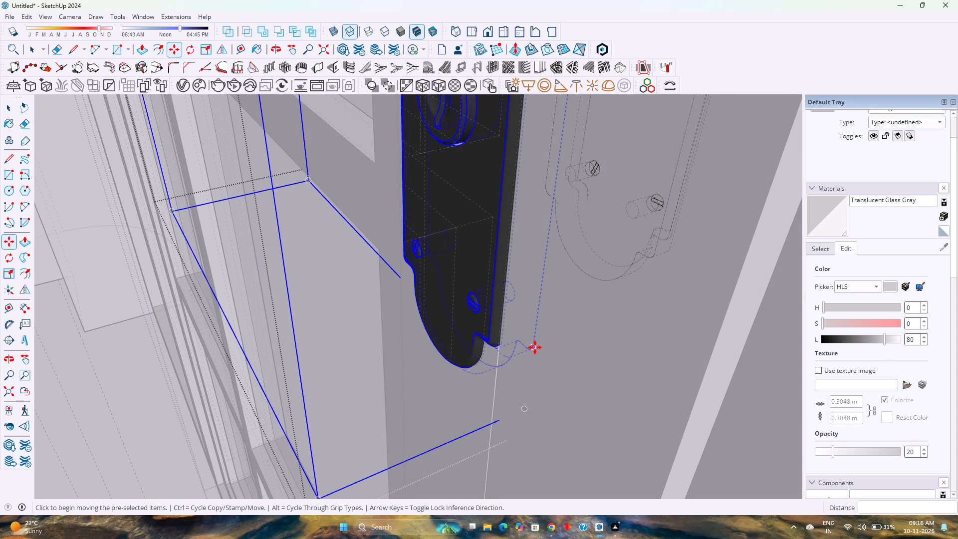
{"action": "left_click", "coordinate": [535, 347]}
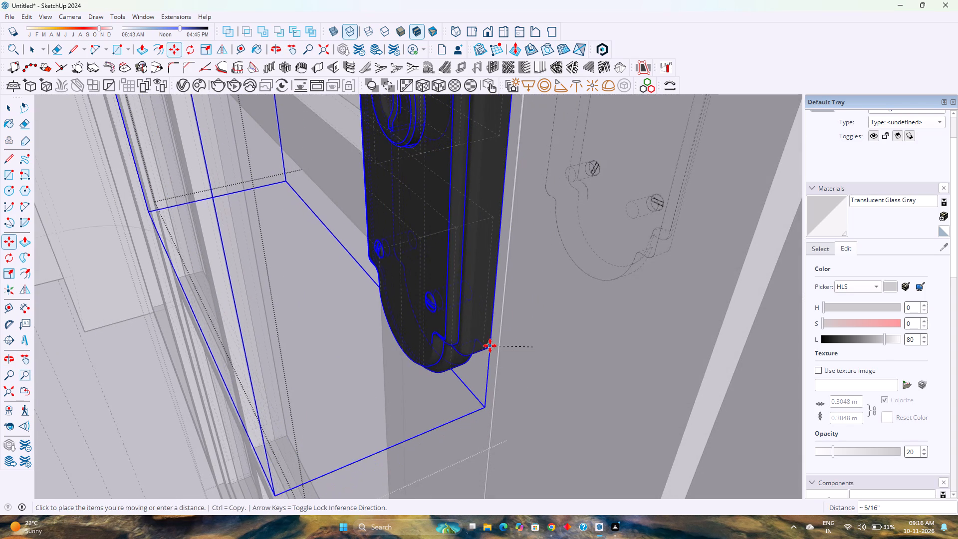
{"action": "key", "text": "Left"}
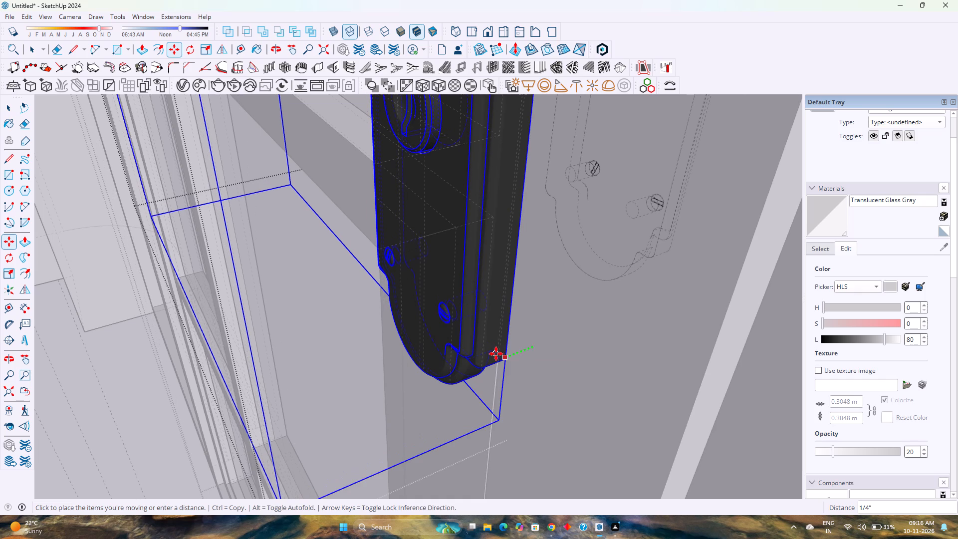
{"action": "left_click", "coordinate": [496, 354]}
Nudge the near-side handle about 1/16" sideways by its backplate's lower corner toward the stile's edge.
{"action": "scroll", "coordinate": [471, 360], "scroll_direction": "up", "scroll_amount": 1}
{"action": "middle_click_drag", "start_coordinate": [471, 360], "coordinate": [662, 348]}
{"action": "scroll", "coordinate": [500, 335], "scroll_direction": "down", "scroll_amount": 4}
{"action": "middle_click_drag", "start_coordinate": [412, 335], "coordinate": [542, 335]}
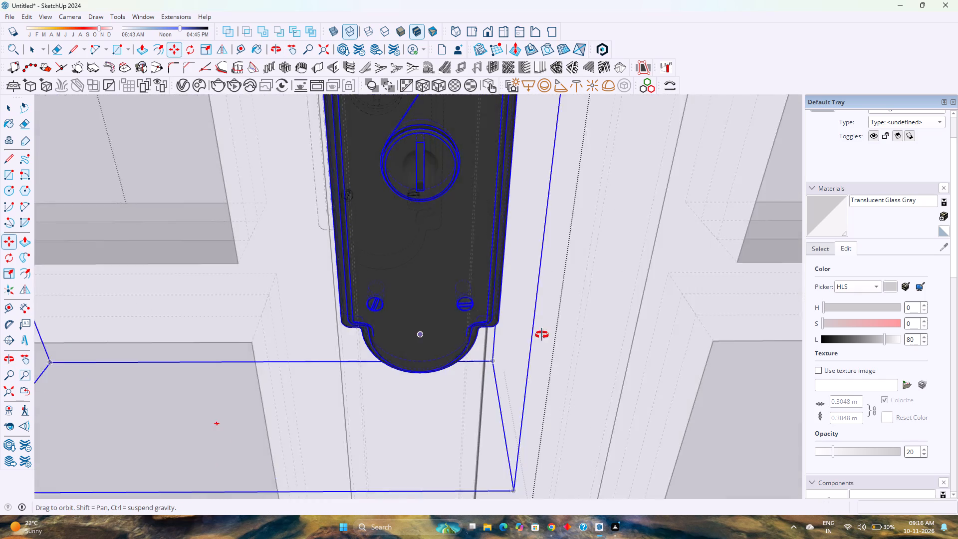
{"action": "middle_click_drag", "start_coordinate": [542, 335], "coordinate": [465, 325]}
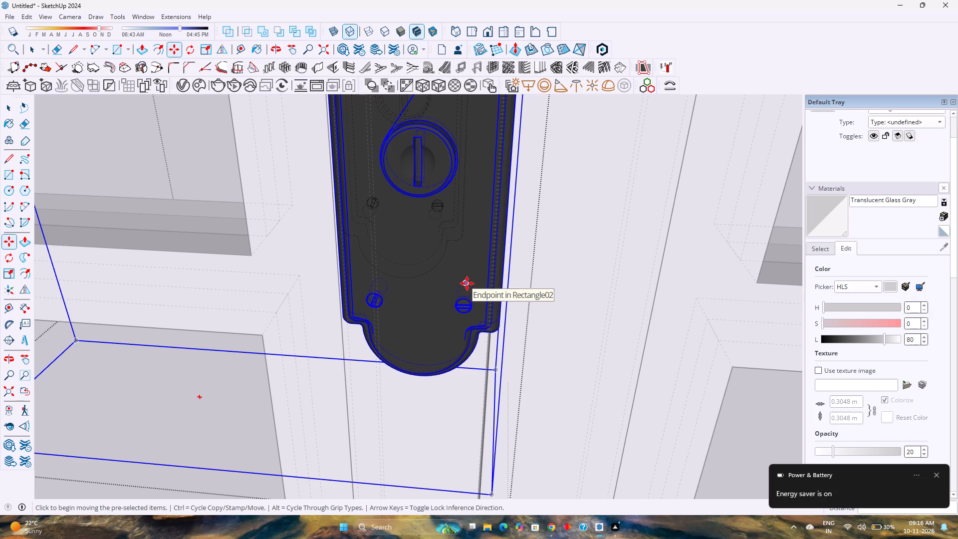
{"action": "scroll", "coordinate": [464, 278], "scroll_direction": "down", "scroll_amount": 5}
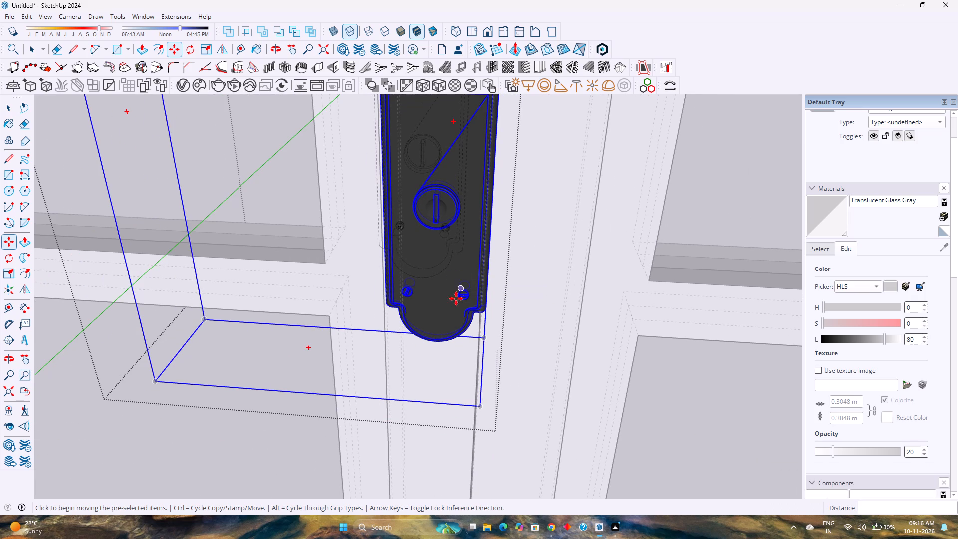
{"action": "scroll", "coordinate": [439, 310], "scroll_direction": "up", "scroll_amount": 3}
{"action": "key", "text": "k"}
{"action": "scroll", "coordinate": [441, 310], "scroll_direction": "up", "scroll_amount": 2}
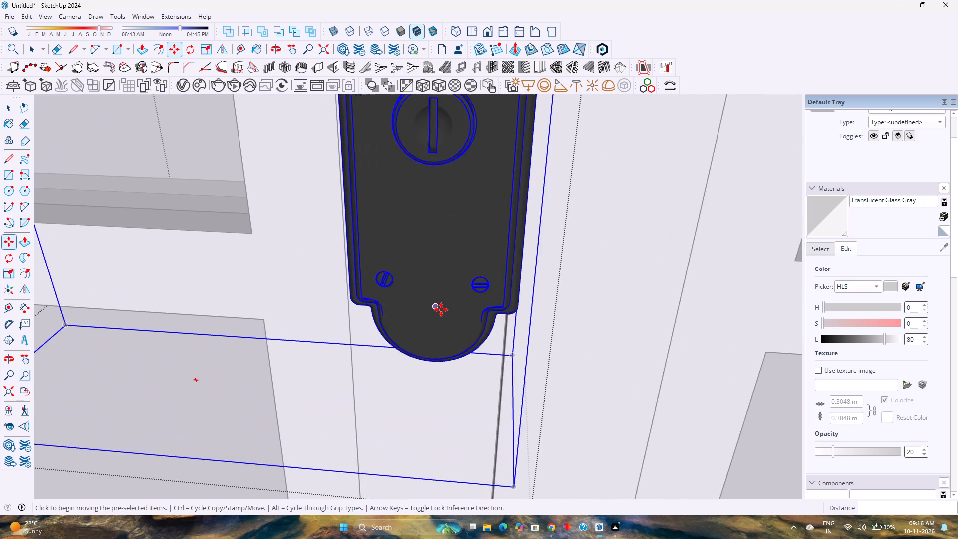
{"action": "scroll", "coordinate": [441, 310], "scroll_direction": "down", "scroll_amount": 2}
{"action": "middle_click_drag", "start_coordinate": [379, 328], "coordinate": [501, 327]}
{"action": "scroll", "coordinate": [379, 303], "scroll_direction": "up", "scroll_amount": 11}
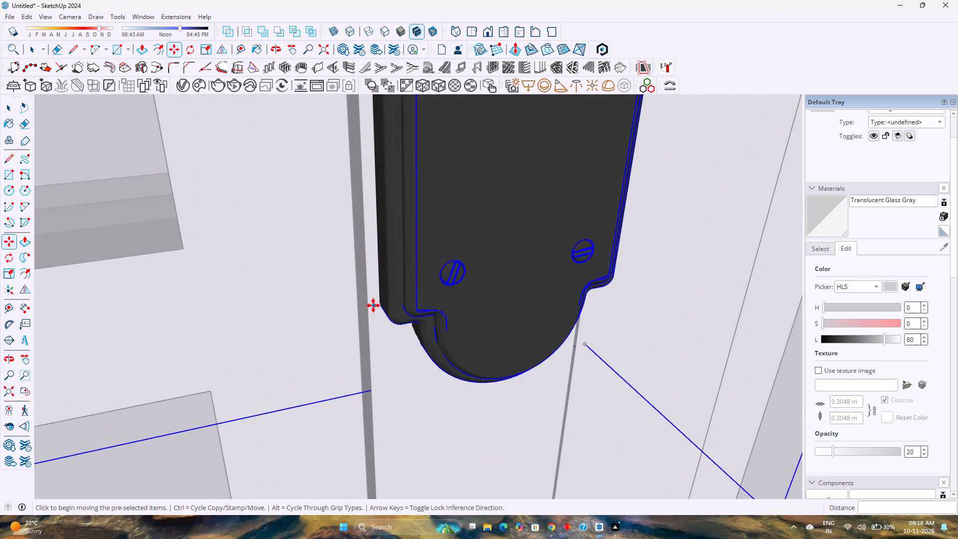
{"action": "scroll", "coordinate": [373, 305], "scroll_direction": "up", "scroll_amount": 1}
{"action": "left_click", "coordinate": [380, 301]}
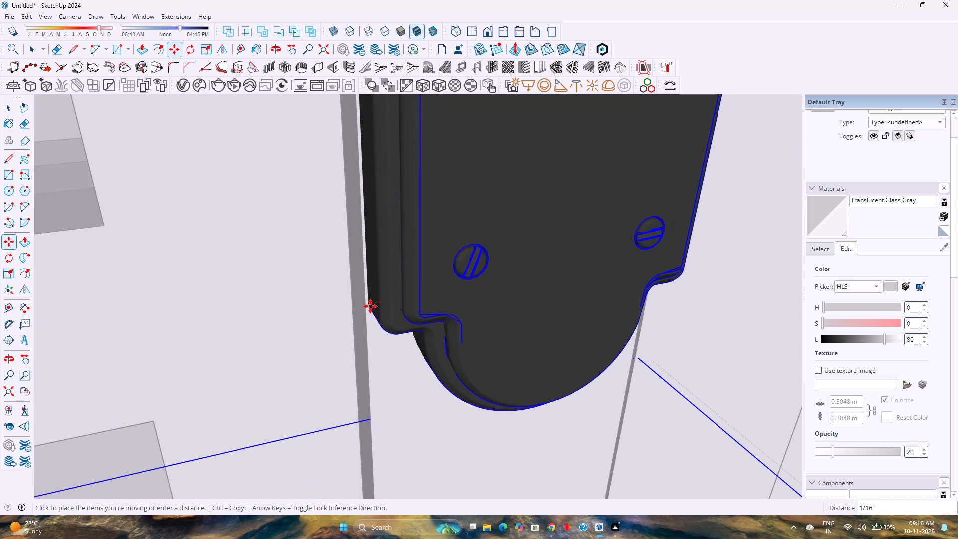
{"action": "left_click", "coordinate": [369, 307]}
{"action": "scroll", "coordinate": [362, 319], "scroll_direction": "down", "scroll_amount": 4}
{"action": "middle_click_drag", "start_coordinate": [433, 332], "coordinate": [187, 310]}
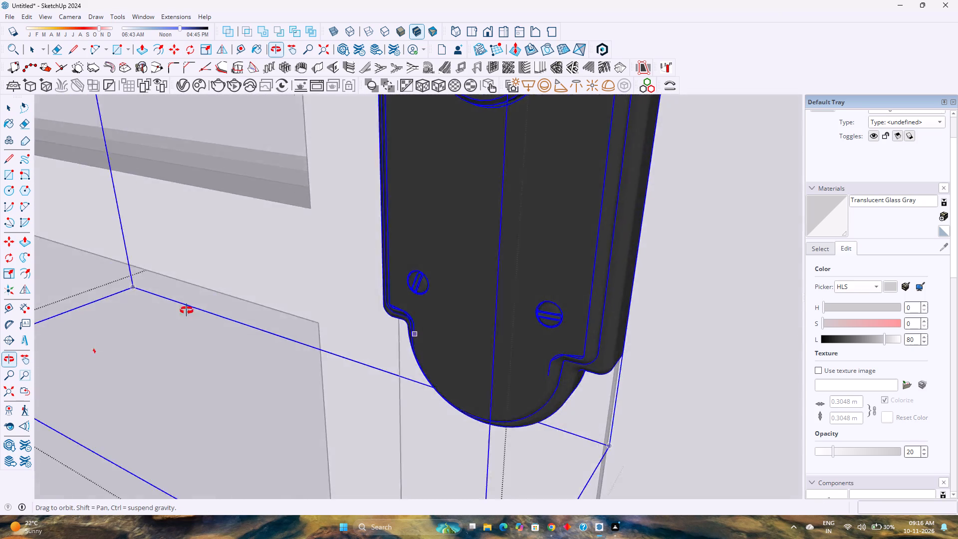
{"action": "middle_click_drag", "start_coordinate": [187, 310], "coordinate": [609, 303]}
{"action": "scroll", "coordinate": [328, 338], "scroll_direction": "up", "scroll_amount": 3}
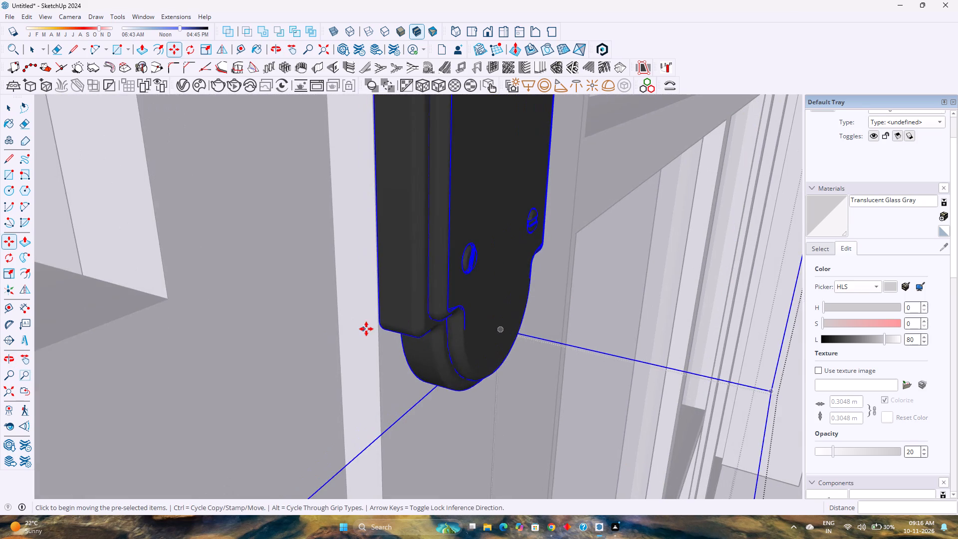
Examine from several angles how the near-side handle's backplate sits on the door stile.
{"action": "scroll", "coordinate": [366, 329], "scroll_direction": "up", "scroll_amount": 3}
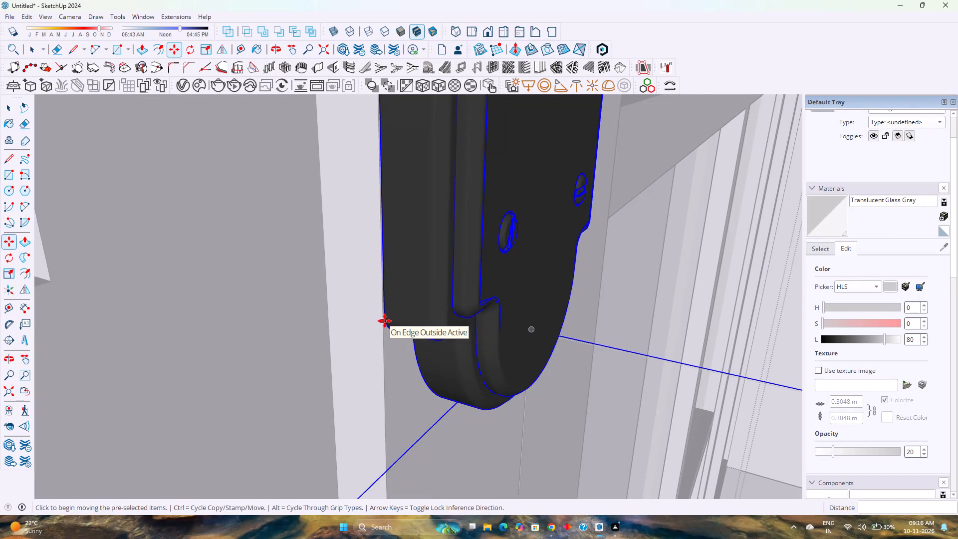
{"action": "scroll", "coordinate": [384, 322], "scroll_direction": "down", "scroll_amount": 18}
{"action": "middle_click_drag", "start_coordinate": [419, 329], "coordinate": [409, 329]}
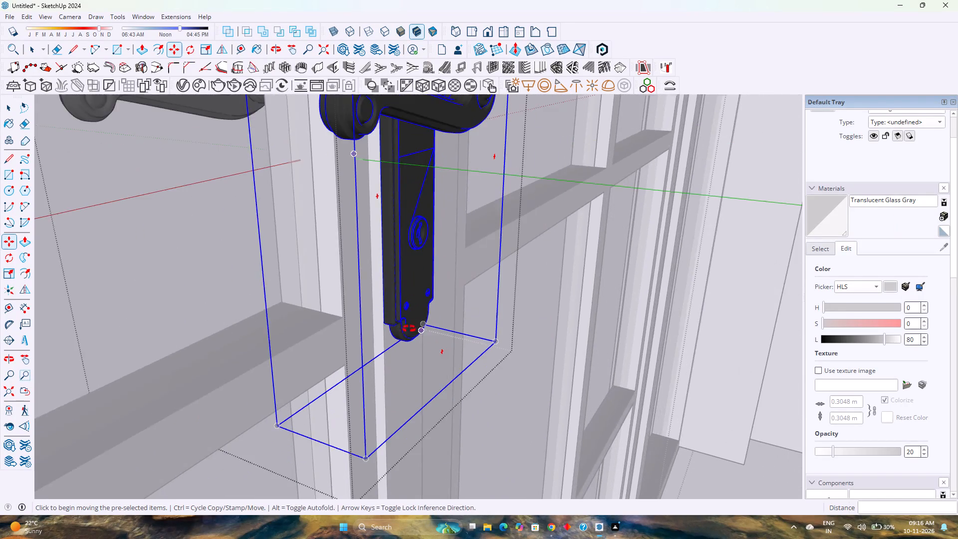
{"action": "middle_click_drag", "start_coordinate": [409, 329], "coordinate": [228, 345]}
{"action": "scroll", "coordinate": [225, 345], "scroll_direction": "down", "scroll_amount": 8}
{"action": "middle_click_drag", "start_coordinate": [302, 300], "coordinate": [189, 321]}
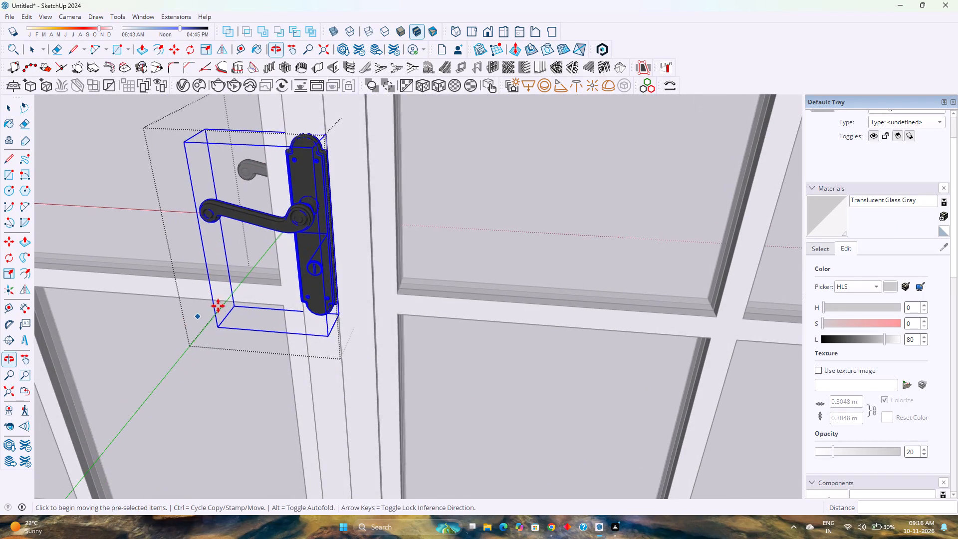
{"action": "scroll", "coordinate": [313, 272], "scroll_direction": "up", "scroll_amount": 4}
{"action": "middle_click_drag", "start_coordinate": [332, 284], "coordinate": [354, 323], "text": "shift"}
{"action": "middle_click_drag", "start_coordinate": [351, 319], "coordinate": [221, 350]}
{"action": "middle_click_drag", "start_coordinate": [277, 316], "coordinate": [278, 316], "text": "shift"}
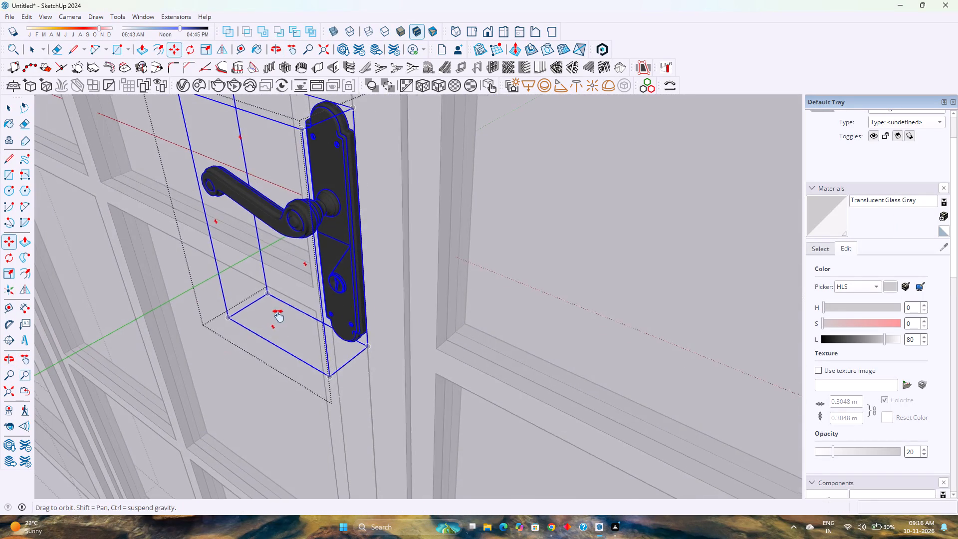
{"action": "middle_click_drag", "start_coordinate": [278, 316], "coordinate": [293, 361], "text": "shift"}
{"action": "middle_click_drag", "start_coordinate": [277, 353], "coordinate": [370, 360]}
{"action": "scroll", "coordinate": [369, 337], "scroll_direction": "down", "scroll_amount": 4}
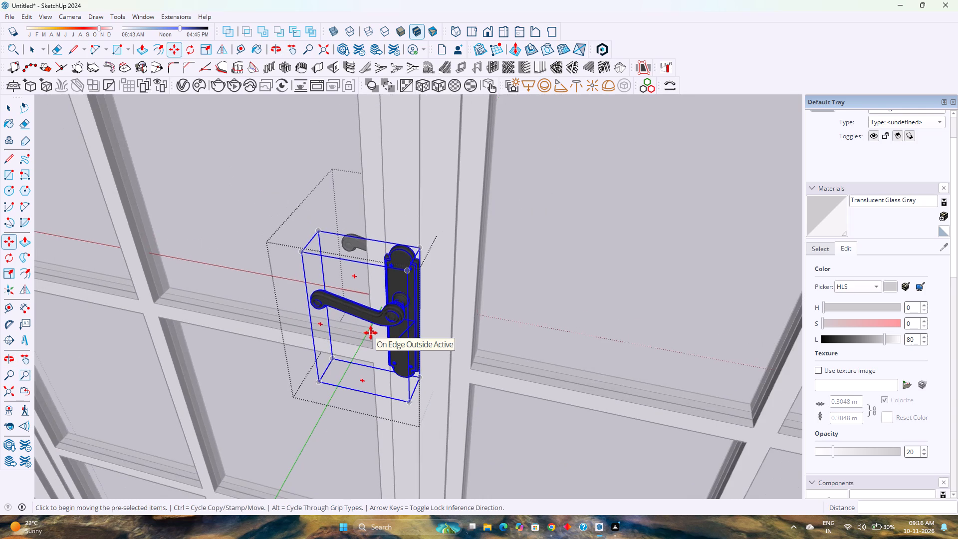
{"action": "scroll", "coordinate": [371, 333], "scroll_direction": "down", "scroll_amount": 3}
{"action": "scroll", "coordinate": [410, 320], "scroll_direction": "up", "scroll_amount": 4}
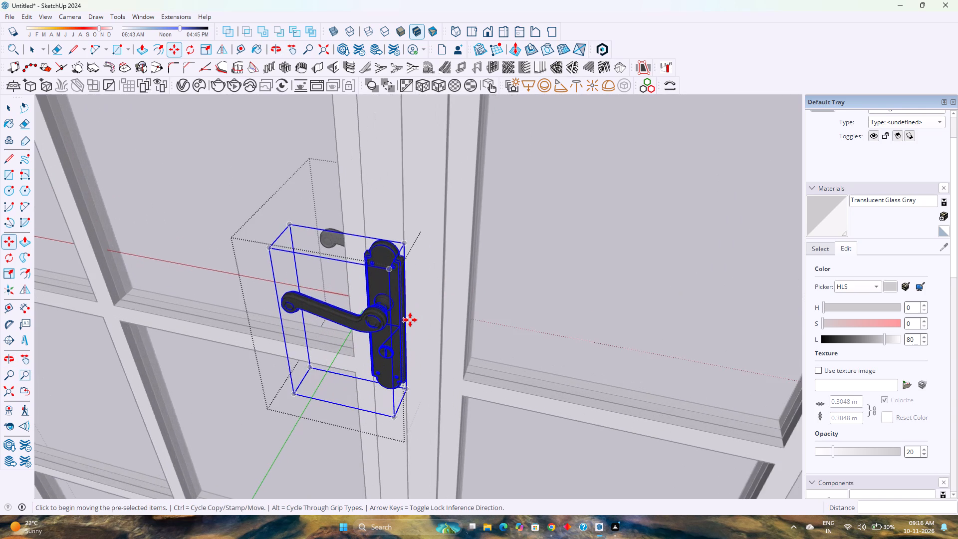
{"action": "scroll", "coordinate": [410, 320], "scroll_direction": "down", "scroll_amount": 2}
Scale the near-side handle along the red axis by a factor of 0.98 to narrow its backplate.
{"action": "key", "text": "s"}
{"action": "scroll", "coordinate": [406, 320], "scroll_direction": "up", "scroll_amount": 3}
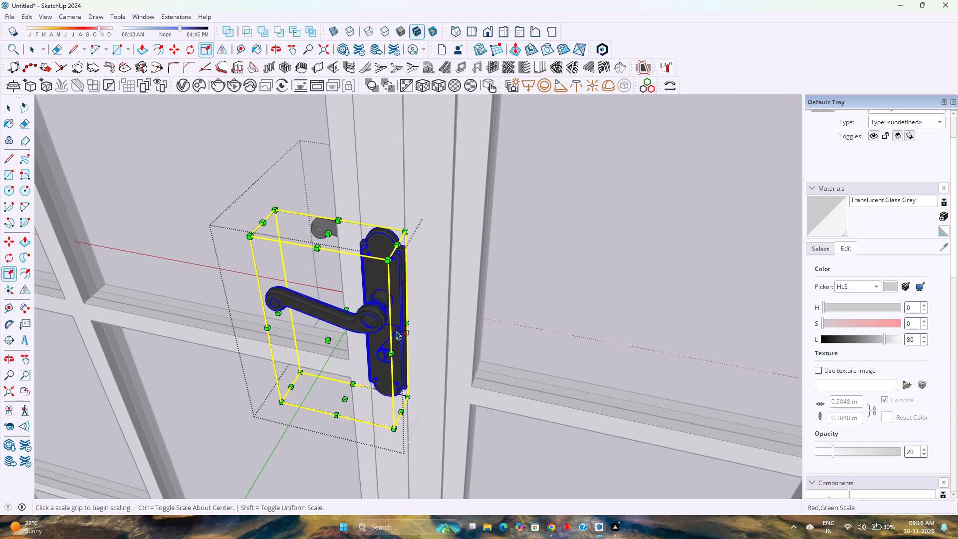
{"action": "scroll", "coordinate": [394, 333], "scroll_direction": "up", "scroll_amount": 5}
{"action": "left_click", "coordinate": [406, 336]}
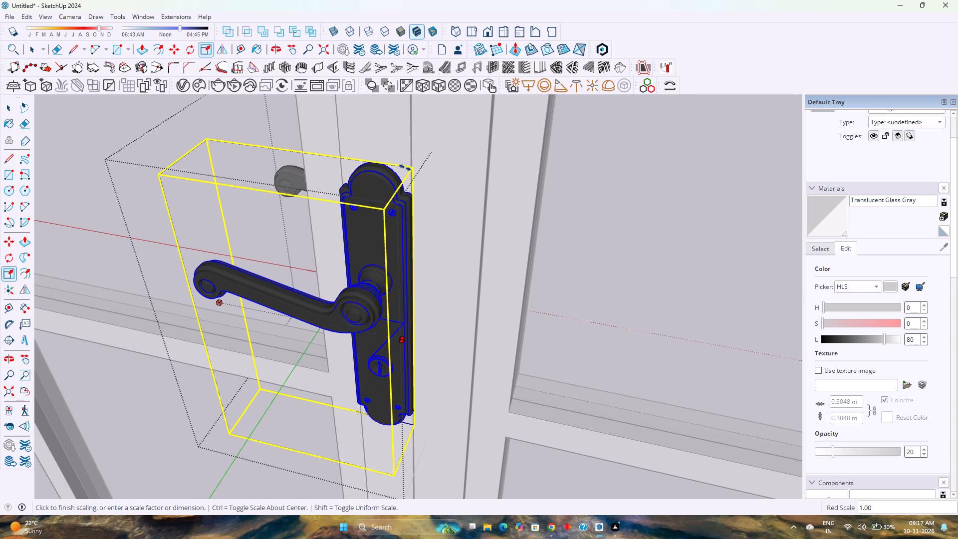
{"action": "scroll", "coordinate": [405, 168], "scroll_direction": "up", "scroll_amount": 13}
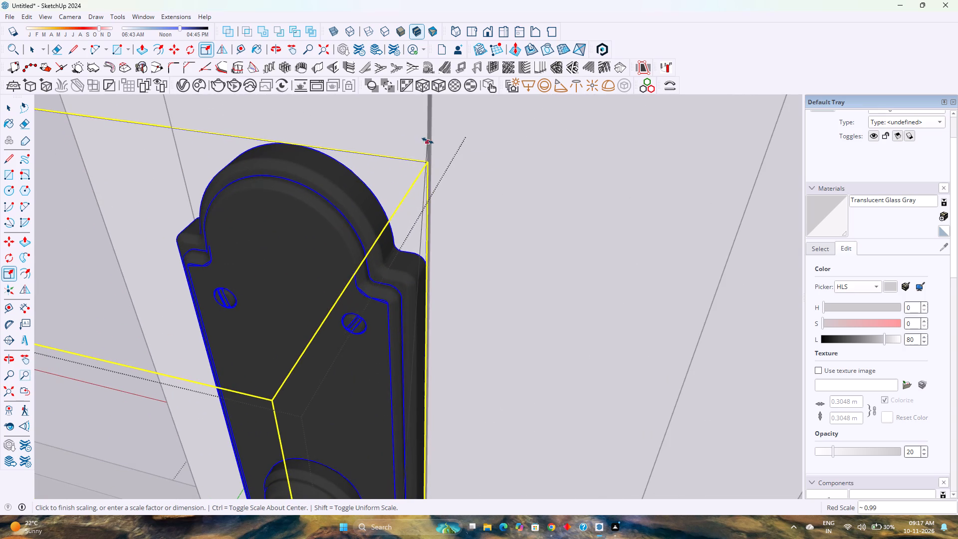
{"action": "left_click", "coordinate": [427, 139]}
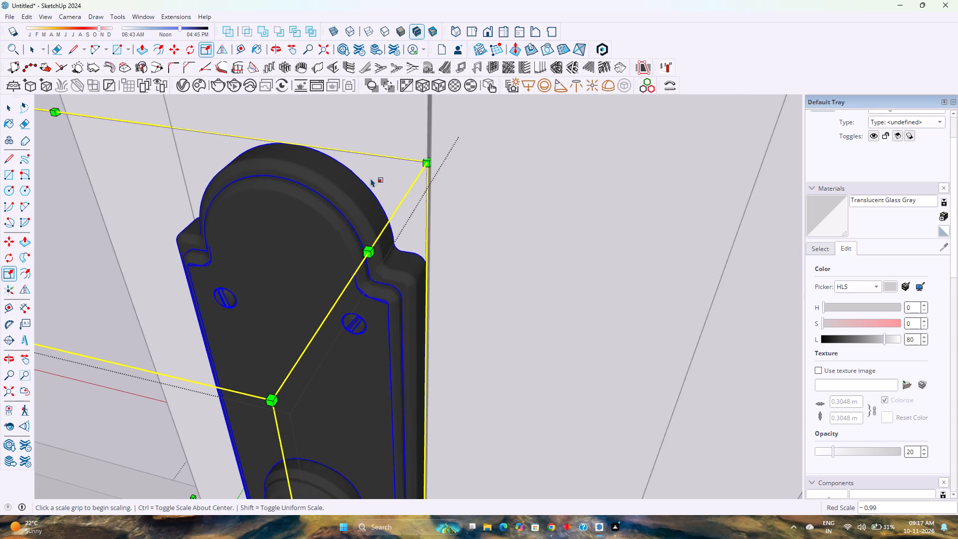
{"action": "scroll", "coordinate": [371, 178], "scroll_direction": "down", "scroll_amount": 8}
{"action": "type", "text": "0.98"}
{"action": "key", "text": "Return"}
Shift the near-side handle about 1/16" by its backplate's lower corner to line up with the stile's edge, and clear the selection.
{"action": "scroll", "coordinate": [371, 182], "scroll_direction": "down", "scroll_amount": 5}
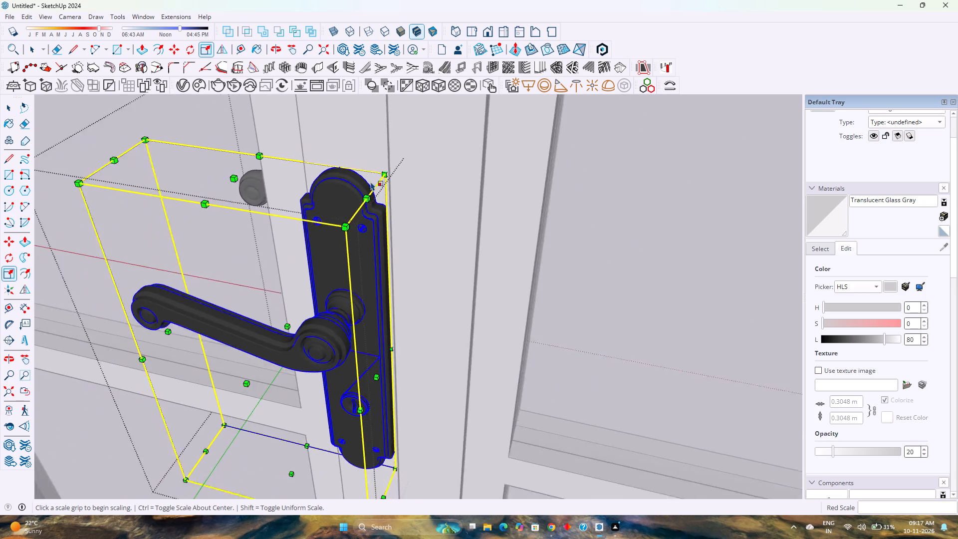
{"action": "scroll", "coordinate": [371, 182], "scroll_direction": "down", "scroll_amount": 3}
{"action": "middle_click_drag", "start_coordinate": [349, 219], "coordinate": [492, 192]}
{"action": "scroll", "coordinate": [338, 416], "scroll_direction": "up", "scroll_amount": 5}
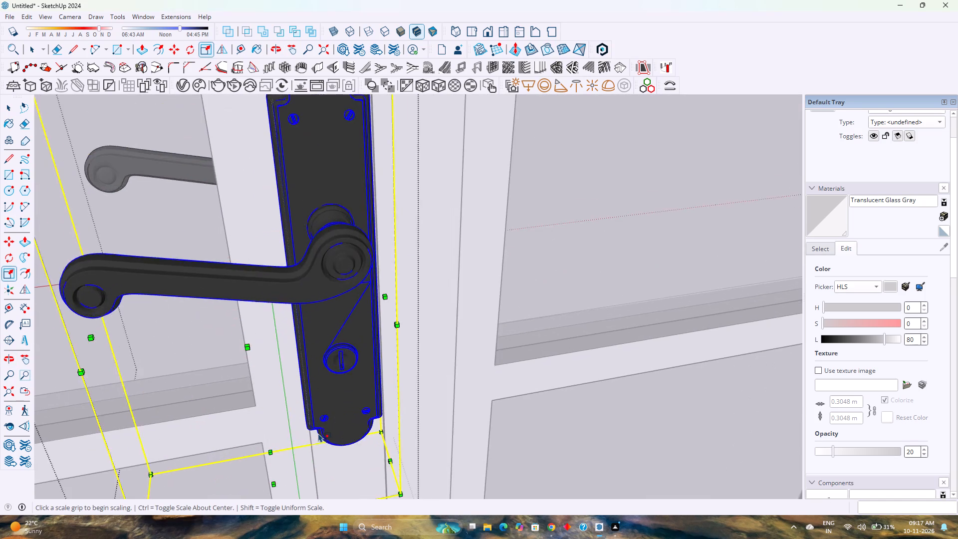
{"action": "scroll", "coordinate": [318, 433], "scroll_direction": "up", "scroll_amount": 3}
{"action": "scroll", "coordinate": [315, 423], "scroll_direction": "down", "scroll_amount": 2}
{"action": "middle_click_drag", "start_coordinate": [315, 422], "coordinate": [358, 373]}
{"action": "scroll", "coordinate": [359, 367], "scroll_direction": "down", "scroll_amount": 3}
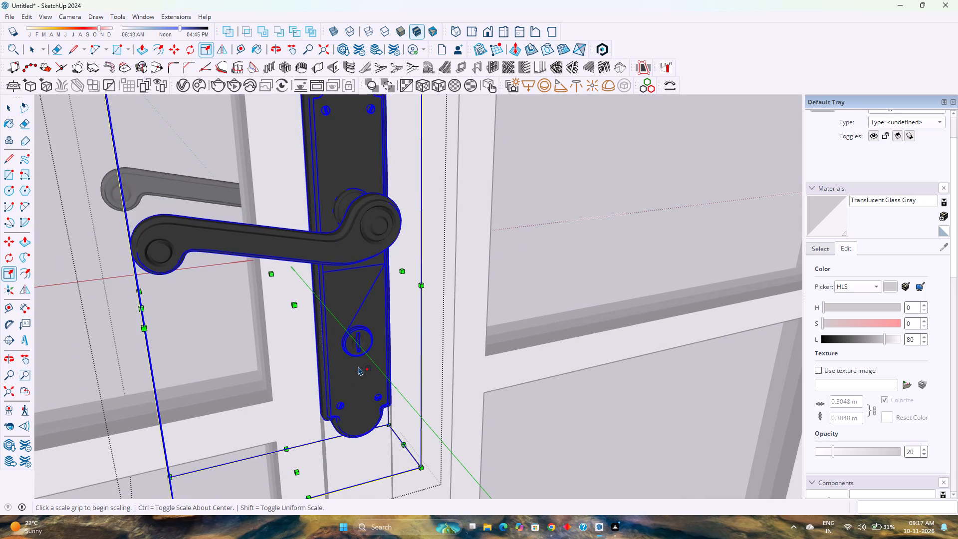
{"action": "scroll", "coordinate": [358, 366], "scroll_direction": "down", "scroll_amount": 4}
{"action": "key", "text": "m"}
{"action": "scroll", "coordinate": [316, 404], "scroll_direction": "up", "scroll_amount": 9}
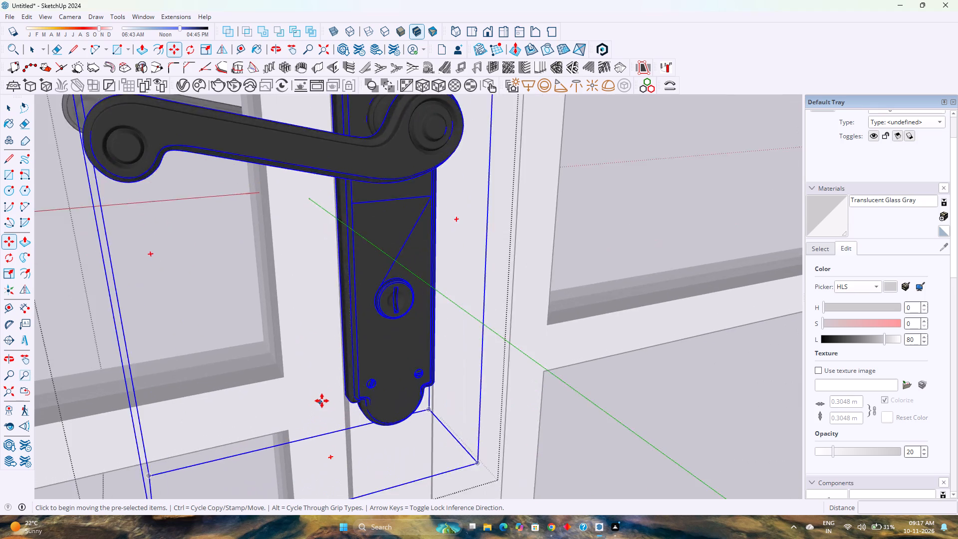
{"action": "scroll", "coordinate": [322, 401], "scroll_direction": "up", "scroll_amount": 12}
{"action": "middle_click_drag", "start_coordinate": [353, 392], "coordinate": [496, 419]}
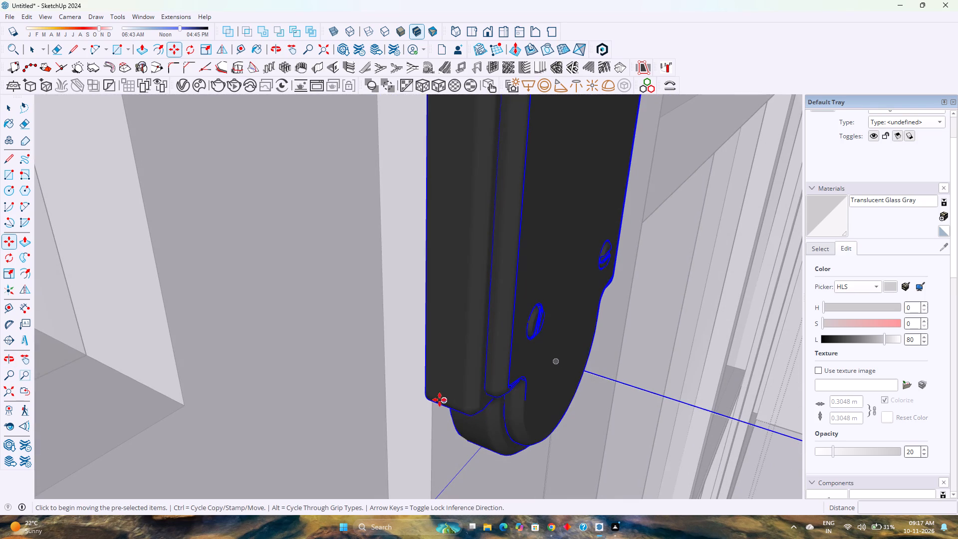
{"action": "left_click", "coordinate": [430, 400]}
{"action": "left_click", "coordinate": [437, 394]}
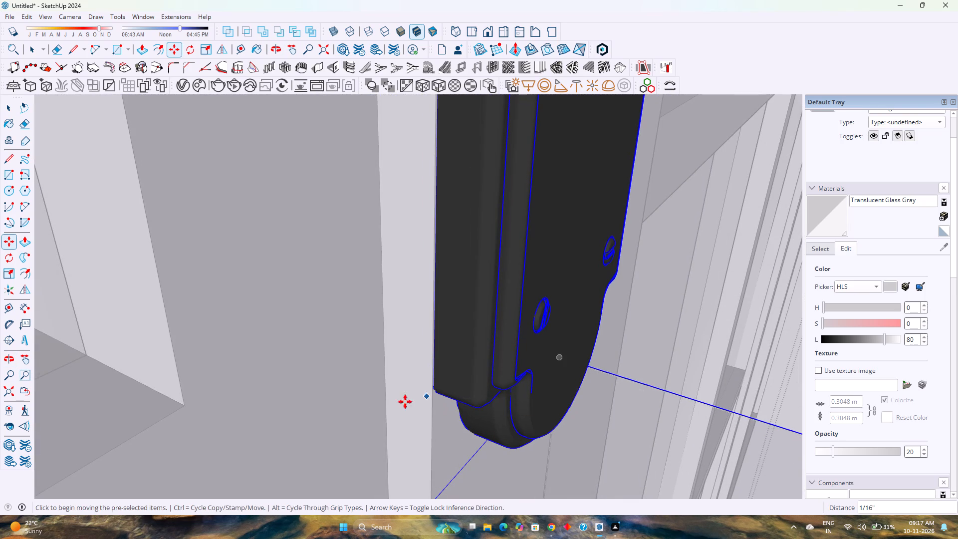
{"action": "scroll", "coordinate": [413, 407], "scroll_direction": "down", "scroll_amount": 1}
{"action": "middle_click_drag", "start_coordinate": [479, 394], "coordinate": [328, 375]}
{"action": "scroll", "coordinate": [327, 373], "scroll_direction": "down", "scroll_amount": 11}
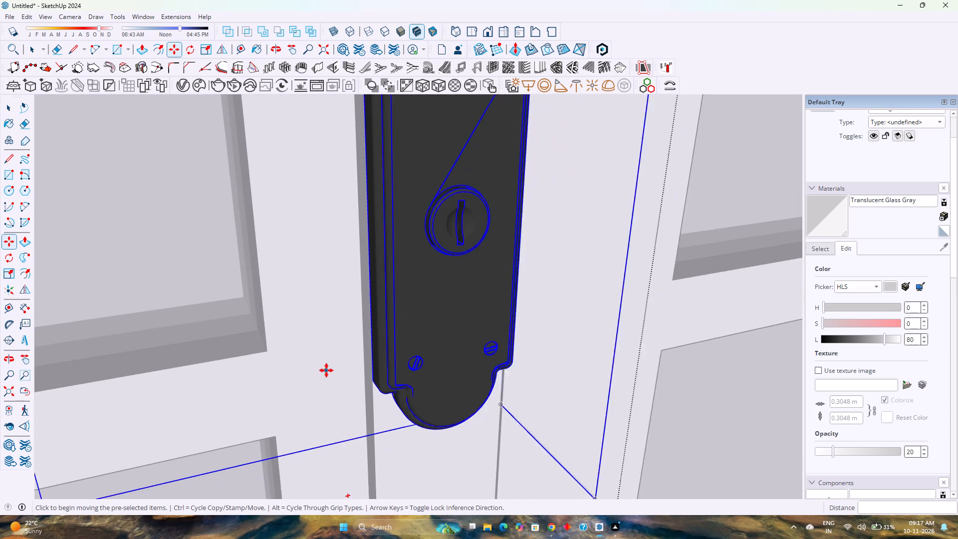
{"action": "scroll", "coordinate": [326, 370], "scroll_direction": "down", "scroll_amount": 1}
{"action": "middle_click_drag", "start_coordinate": [395, 375], "coordinate": [357, 380]}
{"action": "scroll", "coordinate": [358, 380], "scroll_direction": "down", "scroll_amount": 5}
{"action": "key", "text": "space"}
{"action": "scroll", "coordinate": [376, 373], "scroll_direction": "down", "scroll_amount": 9}
{"action": "key", "text": "Escape"}
{"action": "scroll", "coordinate": [374, 368], "scroll_direction": "down", "scroll_amount": 1}
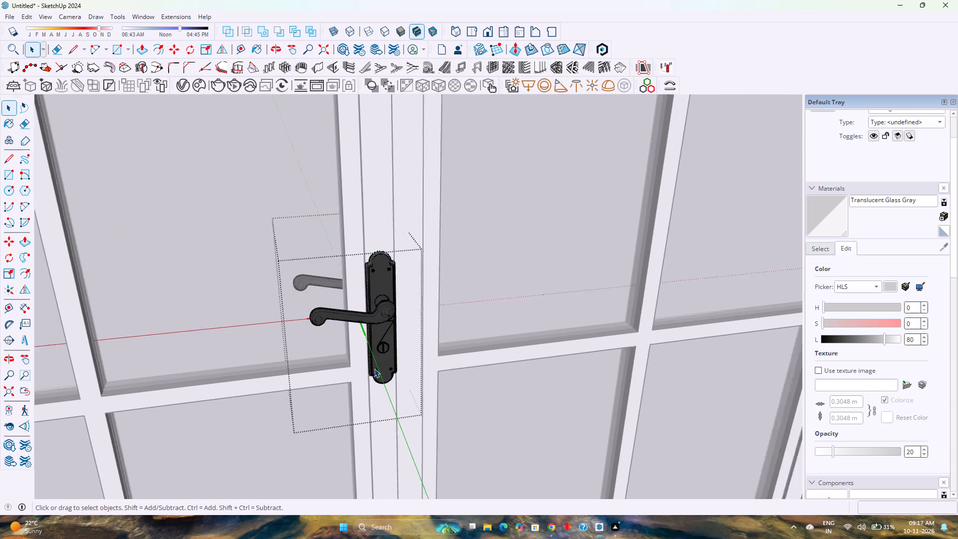
Move the handle on the door's opposite side about 3/8" along the red axis toward the stile's edge.
{"action": "scroll", "coordinate": [374, 368], "scroll_direction": "down", "scroll_amount": 1}
{"action": "middle_click_drag", "start_coordinate": [374, 368], "coordinate": [908, 376]}
{"action": "scroll", "coordinate": [416, 369], "scroll_direction": "up", "scroll_amount": 5}
{"action": "middle_click_drag", "start_coordinate": [394, 371], "coordinate": [579, 389]}
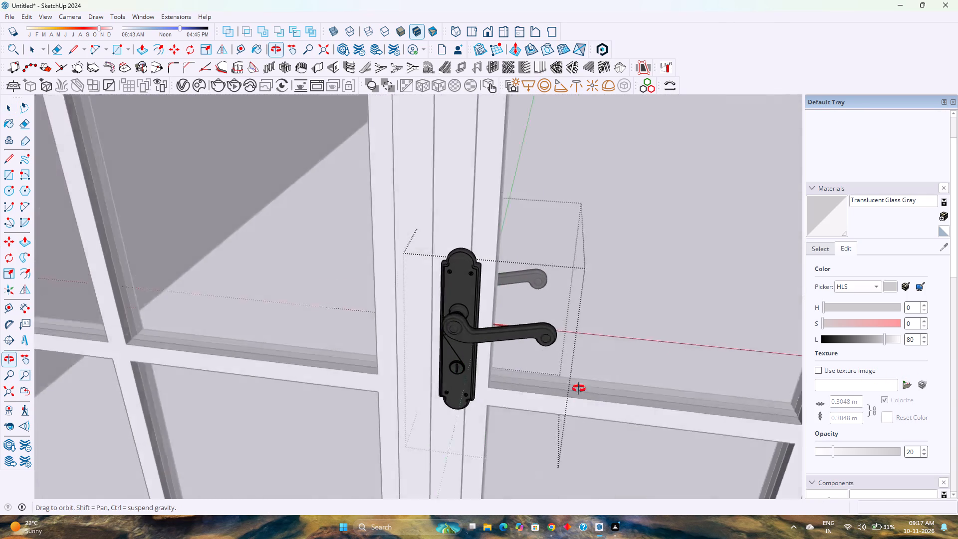
{"action": "middle_click_drag", "start_coordinate": [579, 389], "coordinate": [639, 389]}
{"action": "middle_click", "coordinate": [639, 389]}
{"action": "scroll", "coordinate": [484, 329], "scroll_direction": "down", "scroll_amount": 4}
{"action": "scroll", "coordinate": [503, 343], "scroll_direction": "up", "scroll_amount": 1}
{"action": "middle_click_drag", "start_coordinate": [504, 343], "coordinate": [313, 327]}
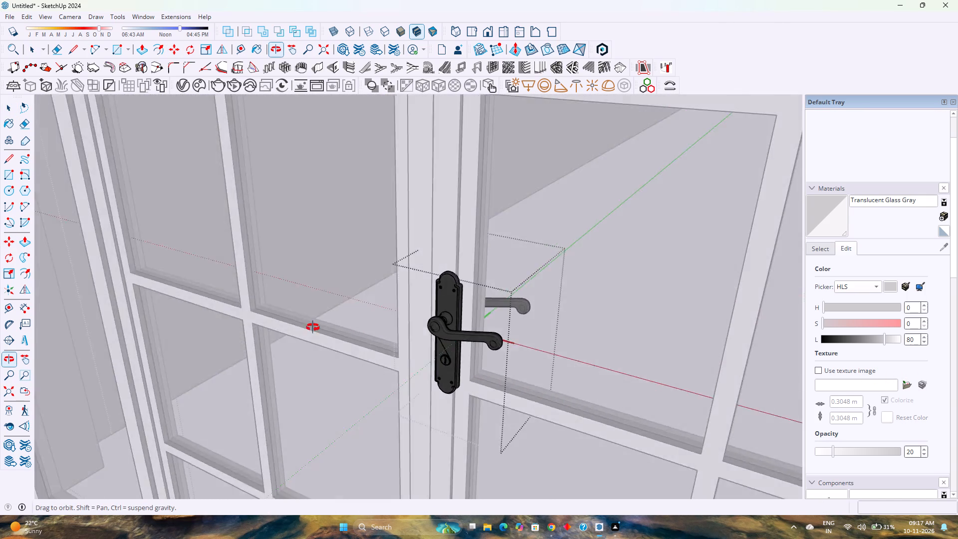
{"action": "middle_click_drag", "start_coordinate": [313, 327], "coordinate": [500, 330]}
{"action": "left_click", "coordinate": [483, 322]}
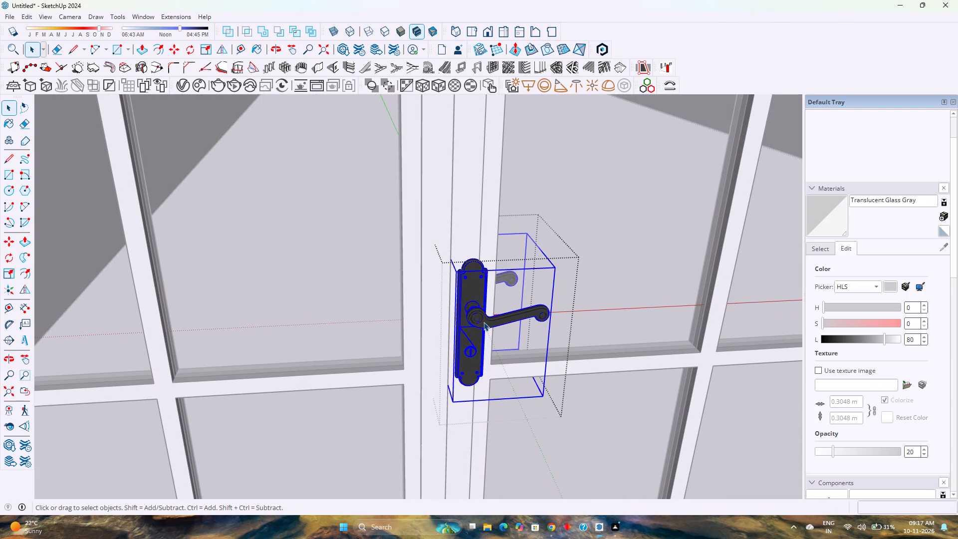
{"action": "scroll", "coordinate": [485, 322], "scroll_direction": "up", "scroll_amount": 3}
{"action": "triple_click", "coordinate": [484, 322]}
{"action": "scroll", "coordinate": [472, 321], "scroll_direction": "up", "scroll_amount": 2}
{"action": "middle_click_drag", "start_coordinate": [471, 322], "coordinate": [468, 346]}
{"action": "scroll", "coordinate": [430, 420], "scroll_direction": "up", "scroll_amount": 10}
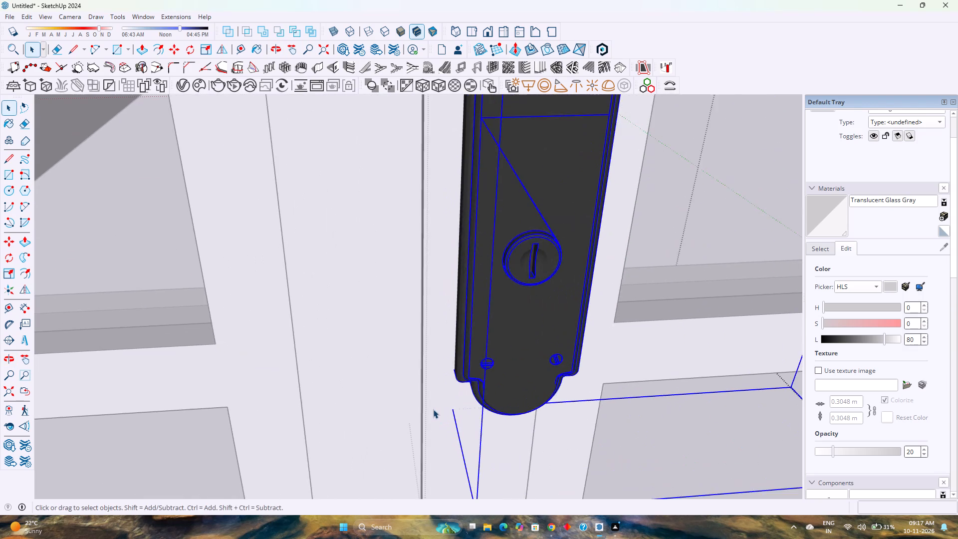
{"action": "scroll", "coordinate": [433, 409], "scroll_direction": "up", "scroll_amount": 4}
{"action": "key", "text": "m"}
{"action": "middle_click_drag", "start_coordinate": [466, 350], "coordinate": [610, 388]}
{"action": "middle_click", "coordinate": [610, 388]}
{"action": "left_click", "coordinate": [479, 335]}
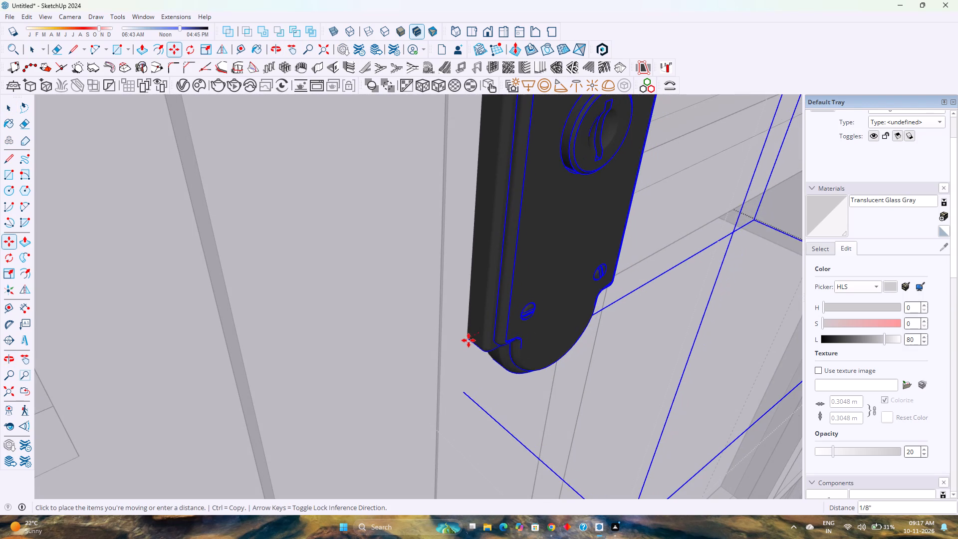
{"action": "left_click", "coordinate": [446, 352]}
Scale the opposite-side handle along the red axis by a factor of 0.98, from the lever's free end.
{"action": "scroll", "coordinate": [426, 358], "scroll_direction": "down", "scroll_amount": 4}
{"action": "middle_click_drag", "start_coordinate": [520, 340], "coordinate": [286, 326]}
{"action": "middle_click", "coordinate": [286, 326]}
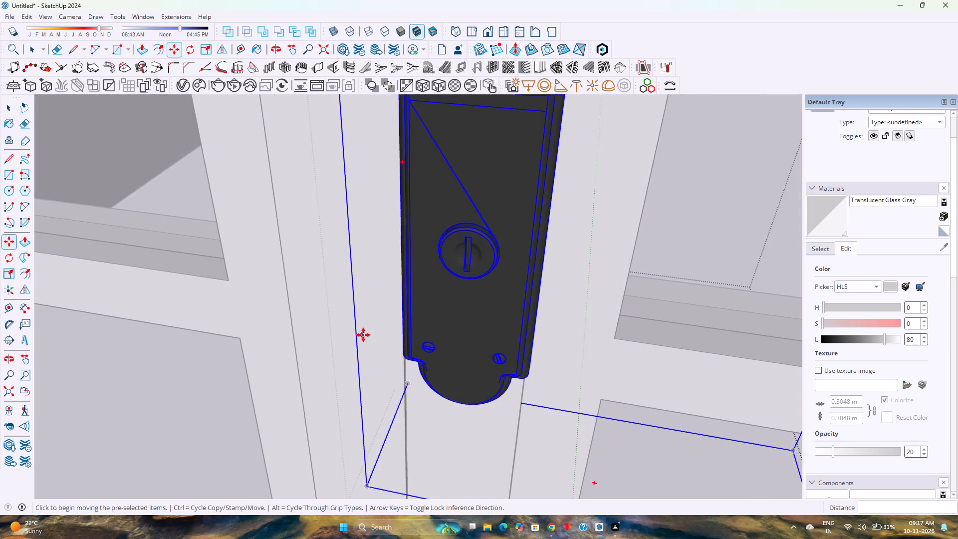
{"action": "scroll", "coordinate": [363, 335], "scroll_direction": "down", "scroll_amount": 8}
{"action": "middle_click_drag", "start_coordinate": [363, 335], "coordinate": [378, 372]}
{"action": "scroll", "coordinate": [377, 365], "scroll_direction": "down", "scroll_amount": 5}
{"action": "middle_click_drag", "start_coordinate": [366, 361], "coordinate": [476, 356]}
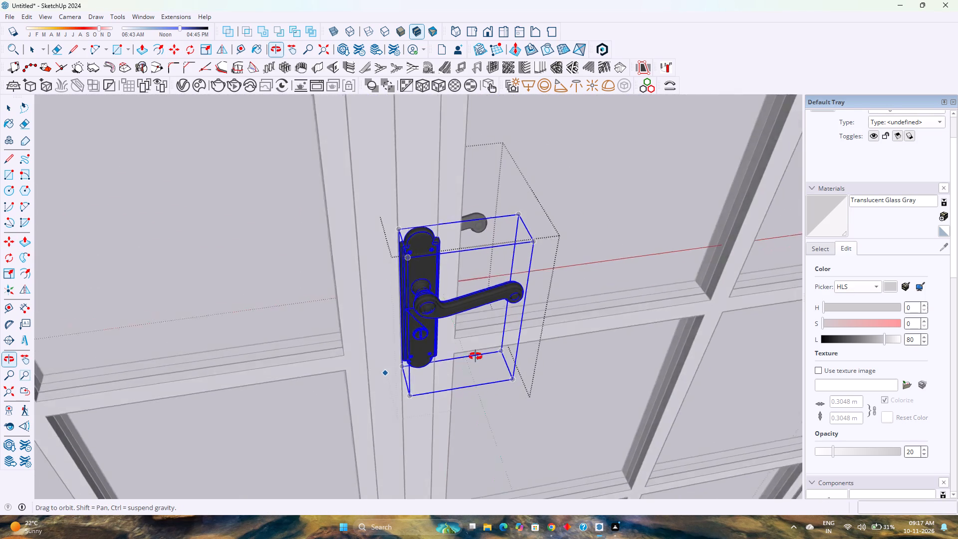
{"action": "middle_click_drag", "start_coordinate": [476, 356], "coordinate": [497, 306]}
{"action": "scroll", "coordinate": [440, 353], "scroll_direction": "up", "scroll_amount": 4}
{"action": "key", "text": "a"}
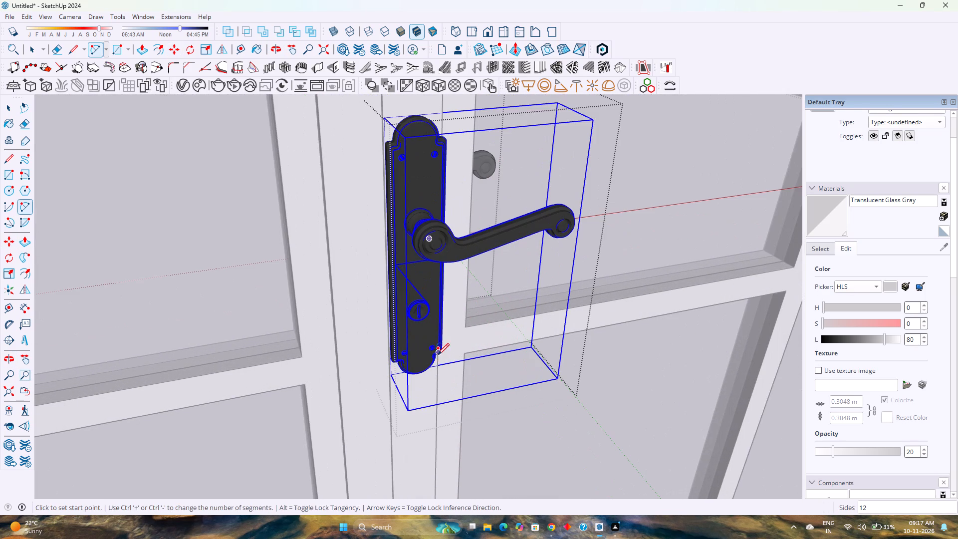
{"action": "scroll", "coordinate": [486, 317], "scroll_direction": "up", "scroll_amount": 1}
{"action": "scroll", "coordinate": [431, 337], "scroll_direction": "up", "scroll_amount": 2}
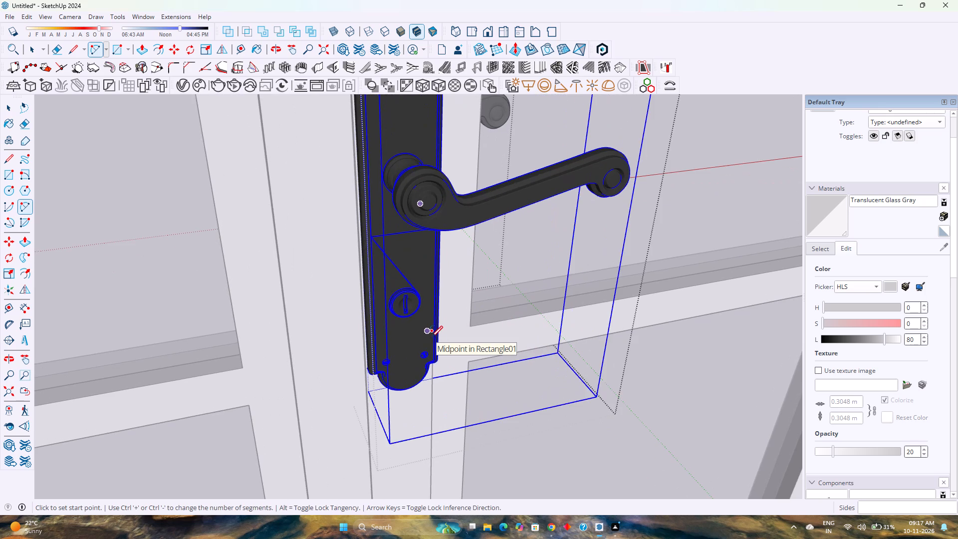
{"action": "key", "text": "s"}
{"action": "scroll", "coordinate": [430, 337], "scroll_direction": "down", "scroll_amount": 3}
{"action": "scroll", "coordinate": [467, 307], "scroll_direction": "up", "scroll_amount": 1}
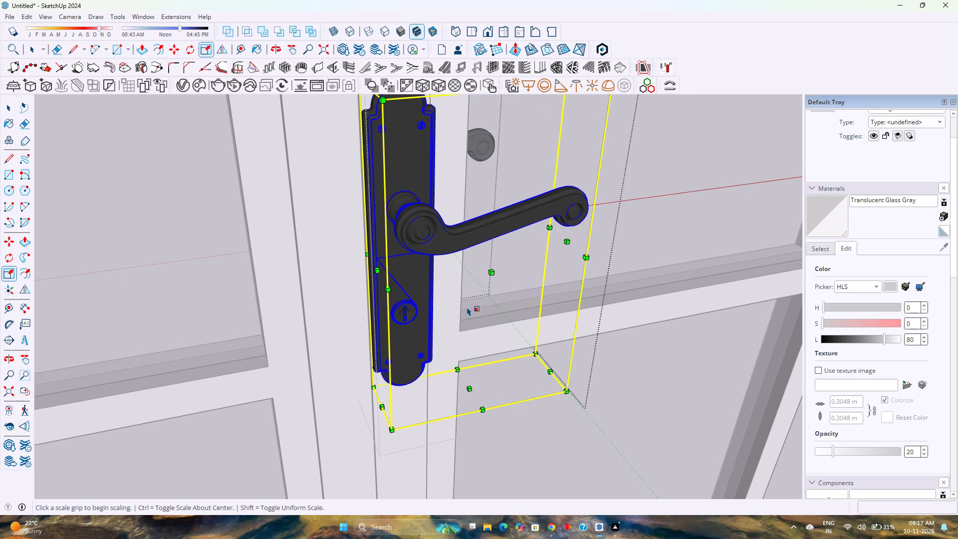
{"action": "scroll", "coordinate": [467, 307], "scroll_direction": "up", "scroll_amount": 2}
{"action": "left_click", "coordinate": [593, 225]}
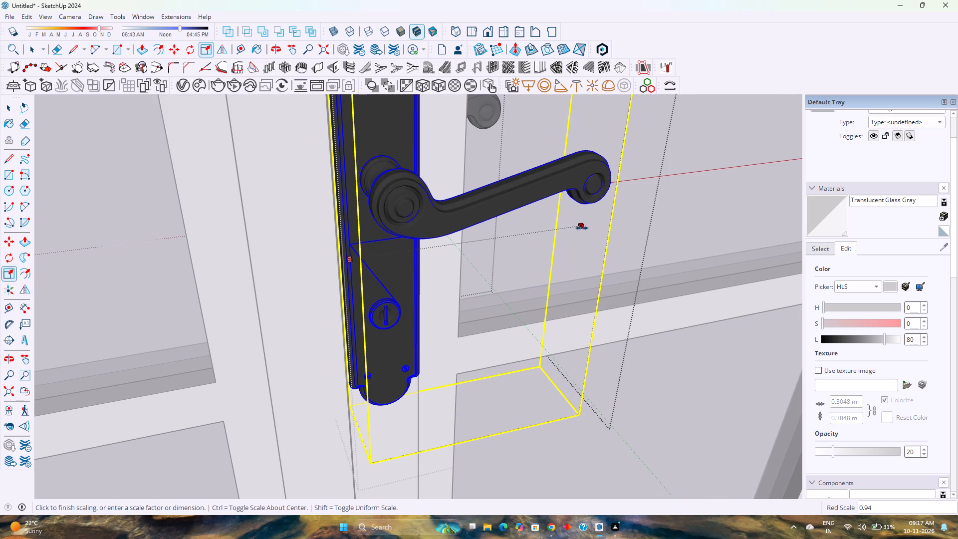
{"action": "key", "text": "0"}
{"action": "type", "text": ".98"}
{"action": "key", "text": "Return"}
Move the opposite-side handle 1/32" by its backplate's lower corner toward the stile's edge.
{"action": "middle_click_drag", "start_coordinate": [516, 298], "coordinate": [330, 277]}
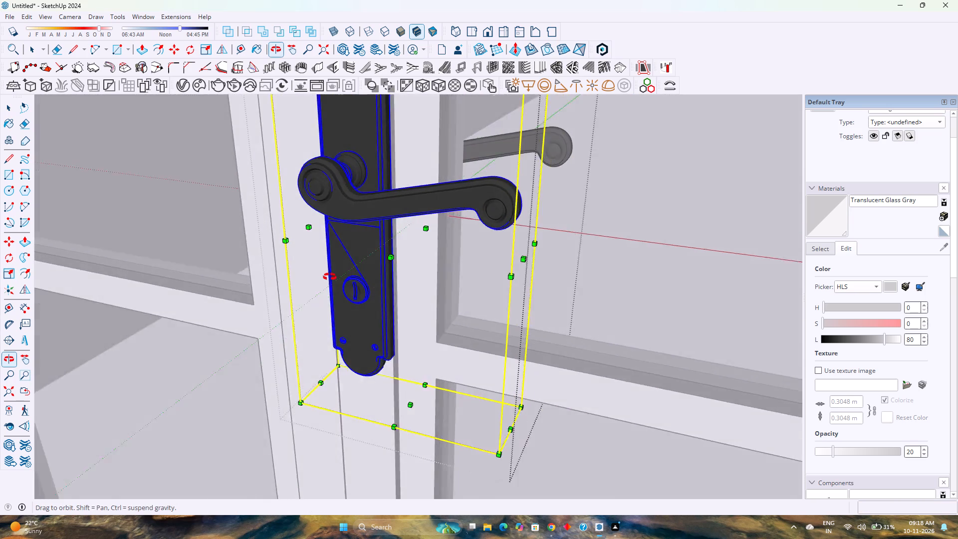
{"action": "middle_click_drag", "start_coordinate": [330, 277], "coordinate": [448, 312]}
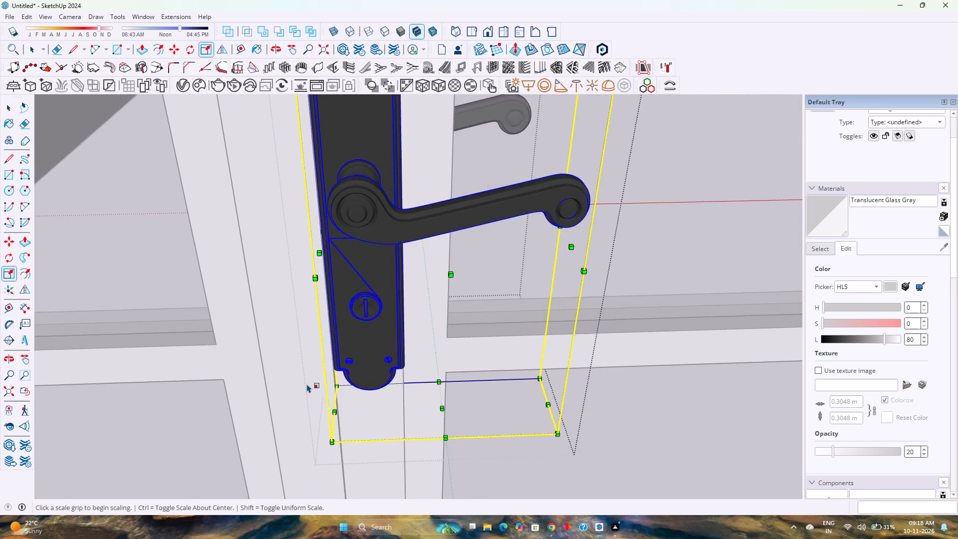
{"action": "scroll", "coordinate": [307, 384], "scroll_direction": "up", "scroll_amount": 7}
{"action": "middle_click_drag", "start_coordinate": [313, 365], "coordinate": [398, 370]}
{"action": "scroll", "coordinate": [384, 366], "scroll_direction": "up", "scroll_amount": 11}
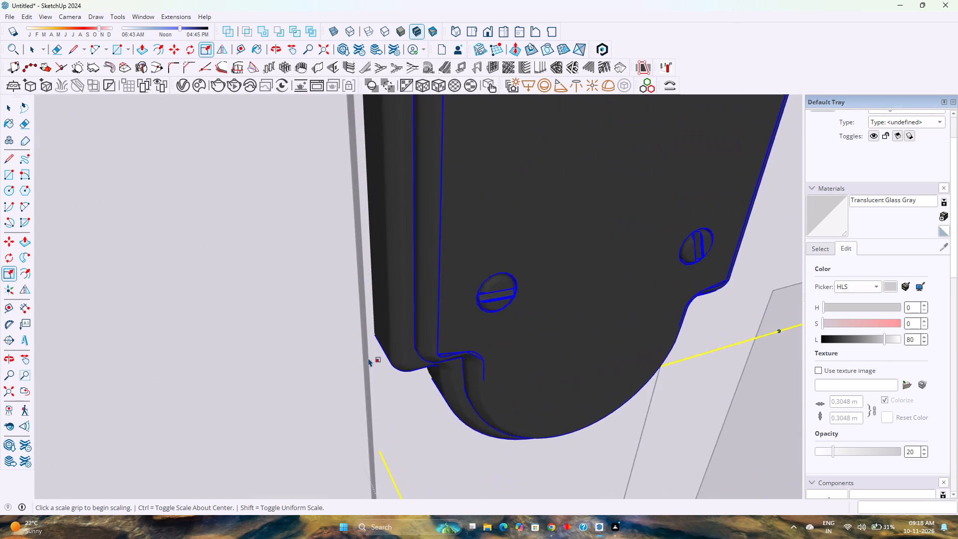
{"action": "scroll", "coordinate": [368, 358], "scroll_direction": "up", "scroll_amount": 7}
{"action": "key", "text": "m"}
{"action": "left_click", "coordinate": [386, 307]}
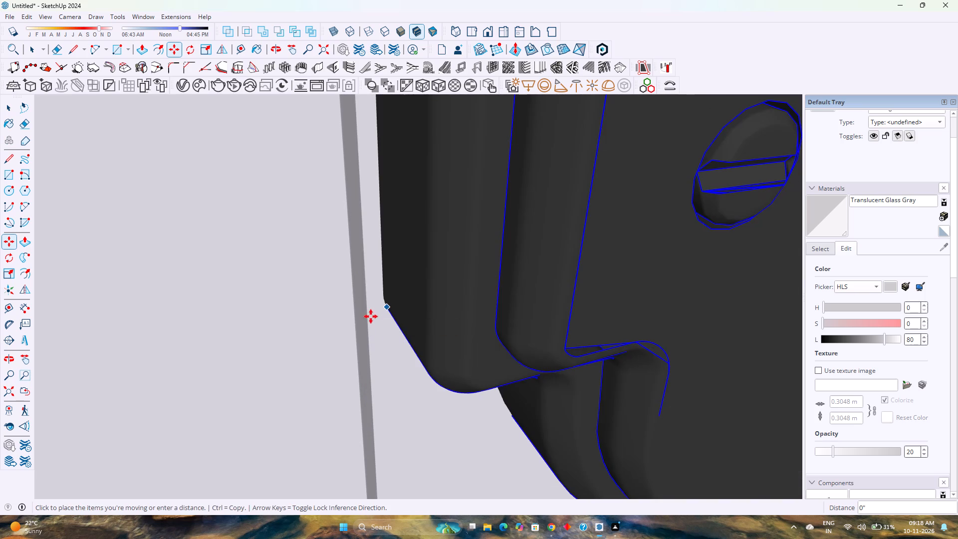
{"action": "type", "text": "1/34"}
{"action": "key", "text": "BackSpace"}
{"action": "key", "text": "2"}
{"action": "key", "text": "Return"}
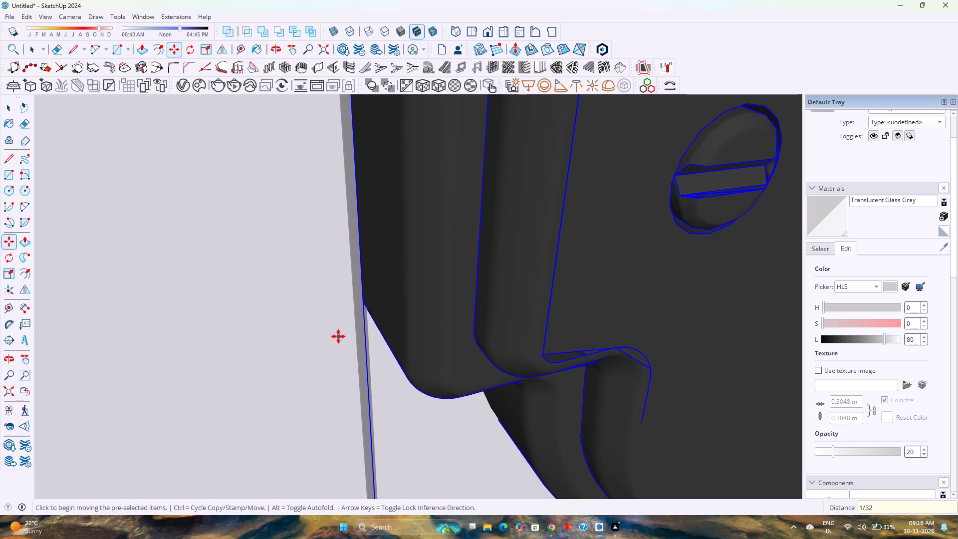
Check the opposite-side handle's backplate against the stile's edge and undo its last small move.
{"action": "scroll", "coordinate": [338, 336], "scroll_direction": "down", "scroll_amount": 18}
{"action": "key", "text": "space"}
{"action": "scroll", "coordinate": [342, 334], "scroll_direction": "down", "scroll_amount": 2}
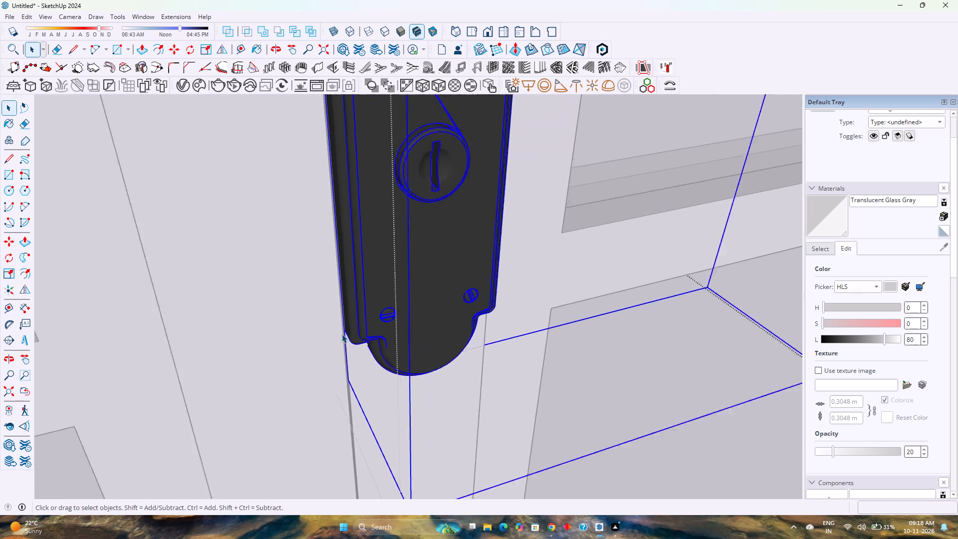
{"action": "scroll", "coordinate": [342, 334], "scroll_direction": "down", "scroll_amount": 6}
{"action": "middle_click_drag", "start_coordinate": [412, 339], "coordinate": [288, 336]}
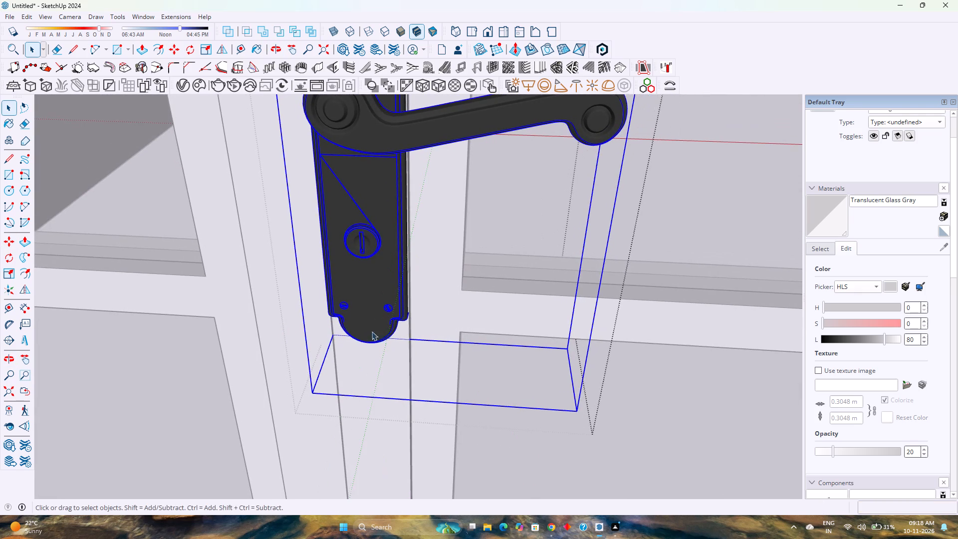
{"action": "scroll", "coordinate": [398, 331], "scroll_direction": "up", "scroll_amount": 13}
{"action": "key", "text": "1"}
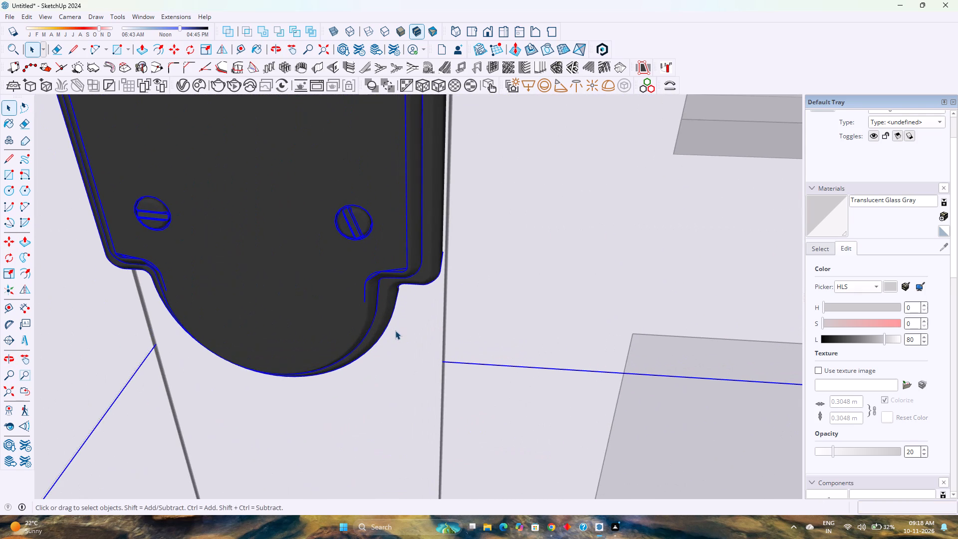
{"action": "key", "text": "slash"}
{"action": "key", "text": "1"}
{"action": "scroll", "coordinate": [394, 336], "scroll_direction": "down", "scroll_amount": 5}
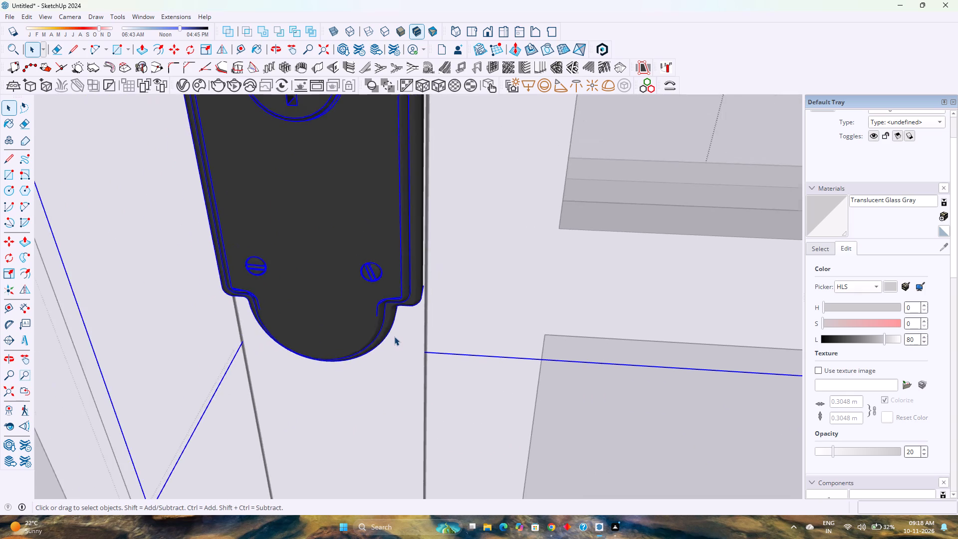
{"action": "middle_click_drag", "start_coordinate": [364, 334], "coordinate": [631, 321]}
{"action": "middle_click", "coordinate": [631, 321]}
{"action": "key", "text": "ctrl+z"}
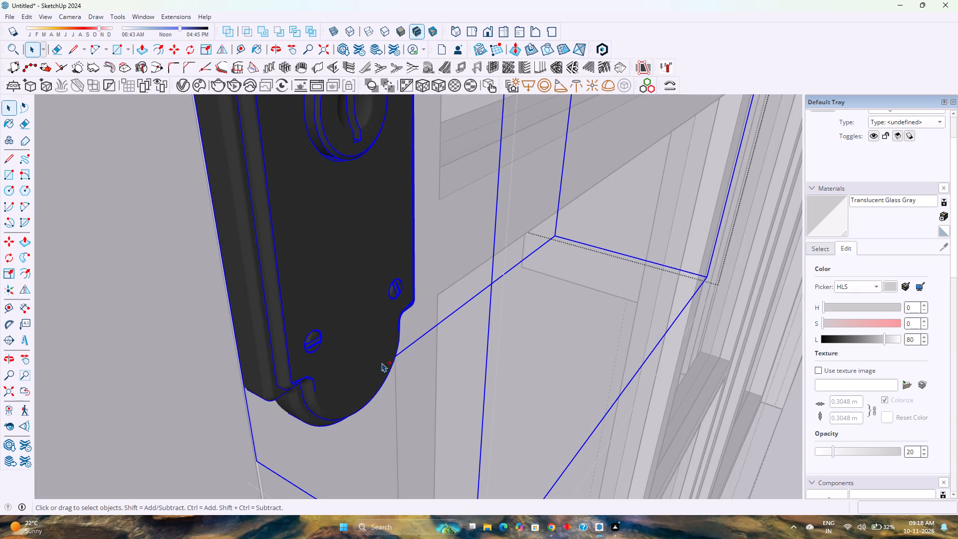
Move the opposite-side handle by its backplate's lower corner toward the stile's edge, trying 1/34" and 1/64", and settle on 1/40".
{"action": "scroll", "coordinate": [280, 386], "scroll_direction": "up", "scroll_amount": 5}
{"action": "key", "text": "m"}
{"action": "scroll", "coordinate": [242, 383], "scroll_direction": "up", "scroll_amount": 2}
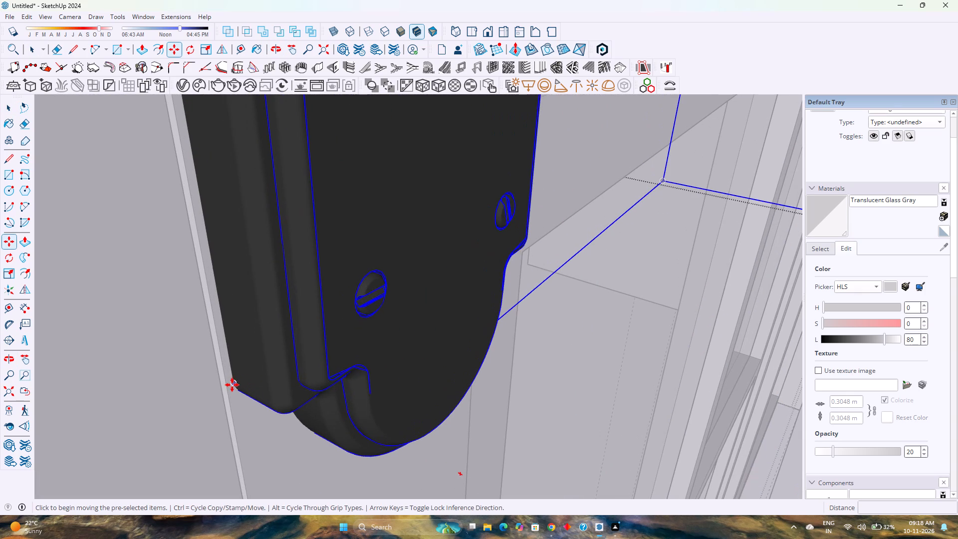
{"action": "left_click", "coordinate": [236, 389]}
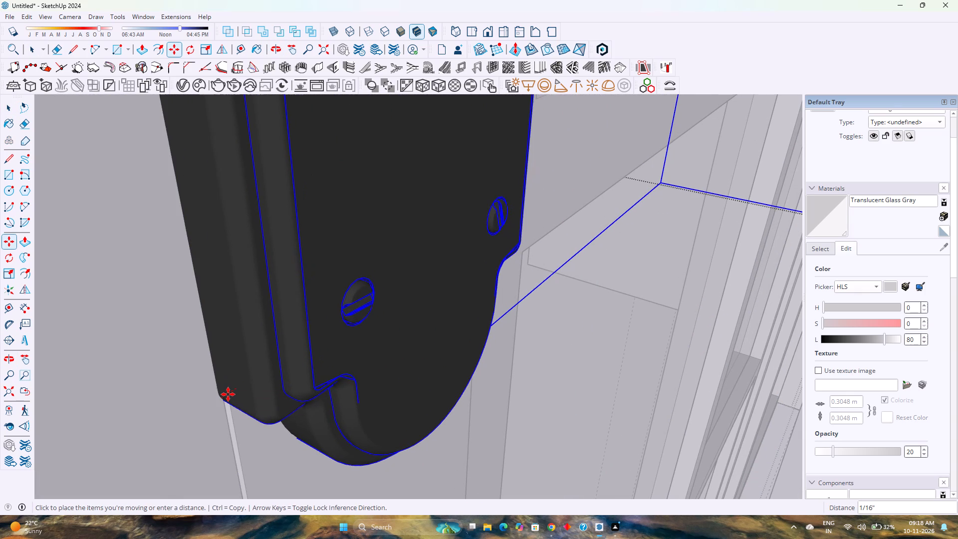
{"action": "type", "text": "1/34"}
{"action": "key", "text": "Return"}
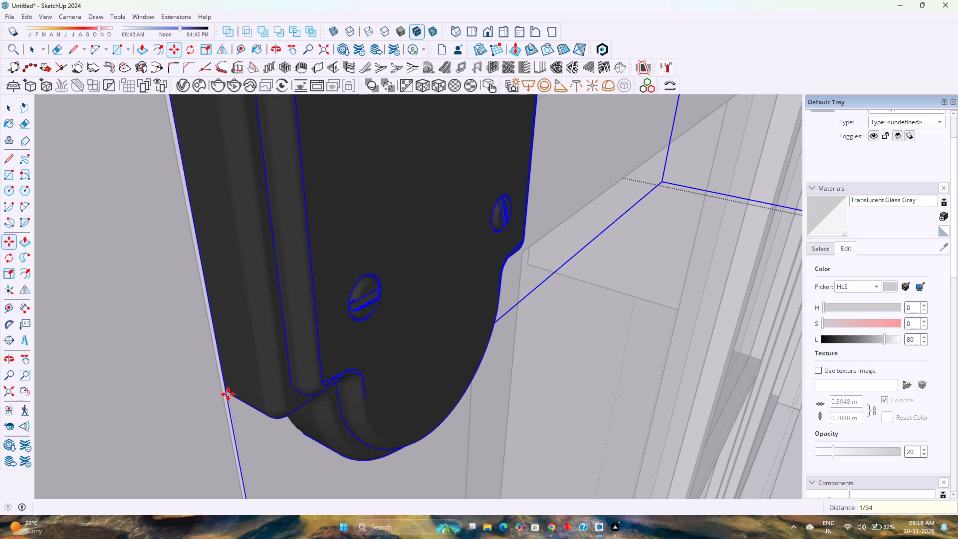
{"action": "key", "text": "slash"}
{"action": "key", "text": "BackSpace"}
{"action": "type", "text": "1/64"}
{"action": "key", "text": "Return"}
{"action": "scroll", "coordinate": [251, 385], "scroll_direction": "down", "scroll_amount": 3}
{"action": "scroll", "coordinate": [251, 385], "scroll_direction": "up", "scroll_amount": 3}
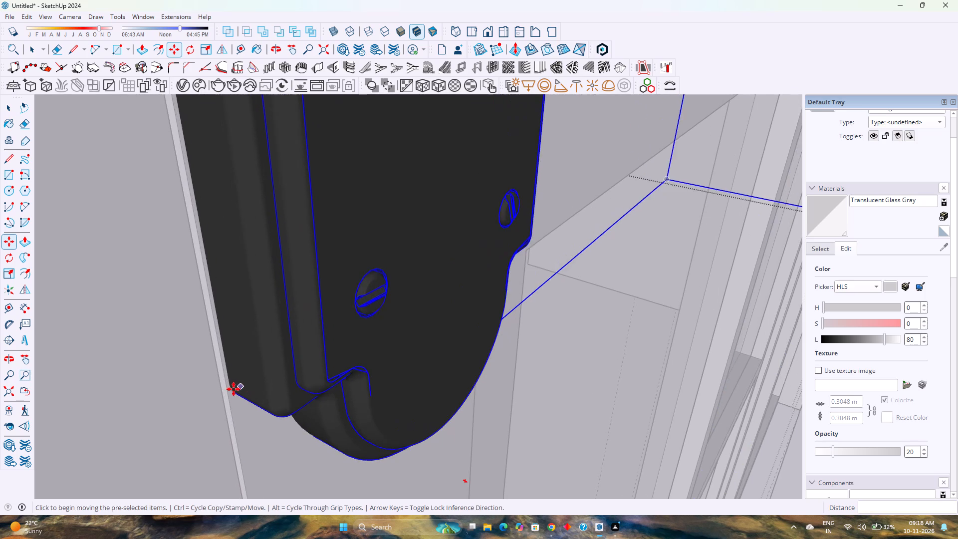
{"action": "scroll", "coordinate": [234, 389], "scroll_direction": "up", "scroll_amount": 8}
{"action": "key", "text": "1"}
{"action": "key", "text": "slash"}
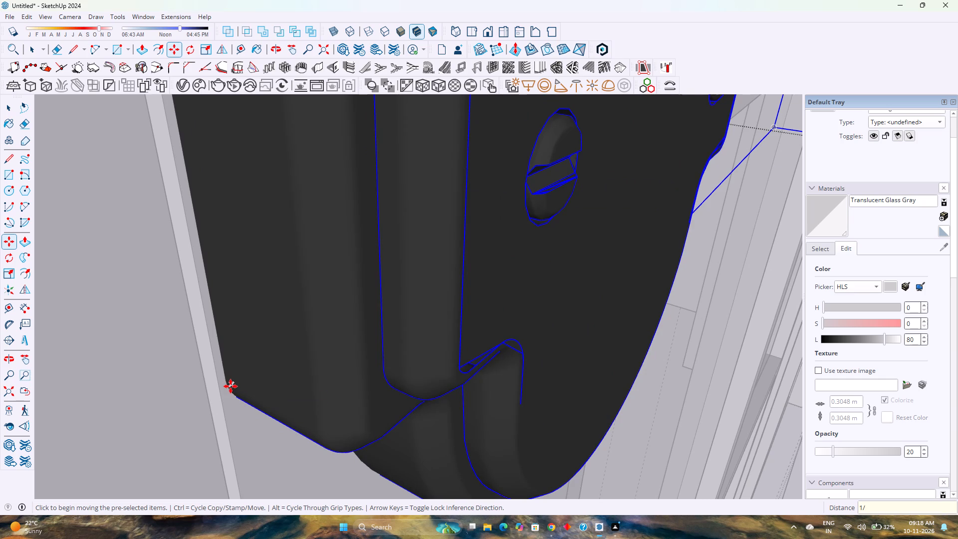
{"action": "type", "text": "40"}
{"action": "key", "text": "Return"}
{"action": "key", "text": "space"}
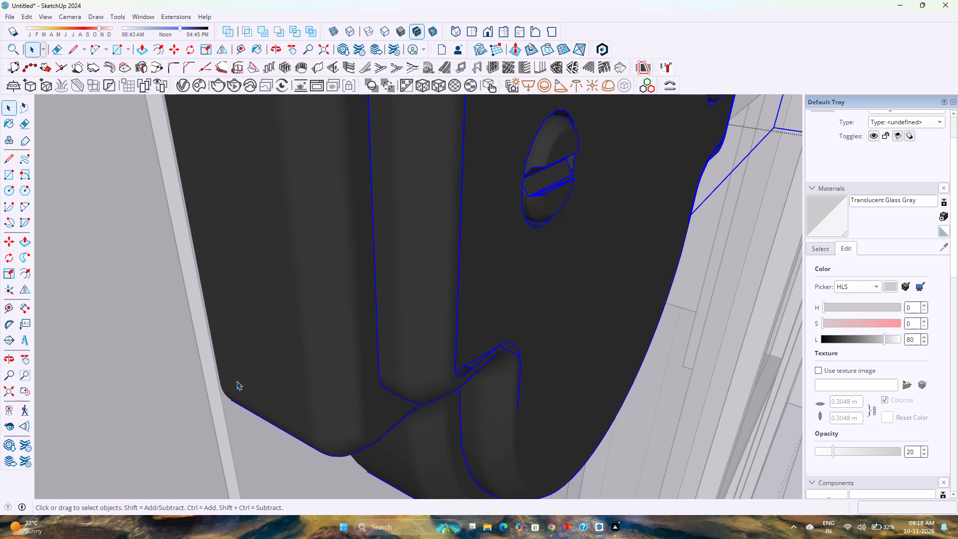
Deselect the handle and close the nested door and entrance groups, working back out to the overall room.
{"action": "scroll", "coordinate": [237, 381], "scroll_direction": "down", "scroll_amount": 20}
{"action": "scroll", "coordinate": [237, 381], "scroll_direction": "down", "scroll_amount": 8}
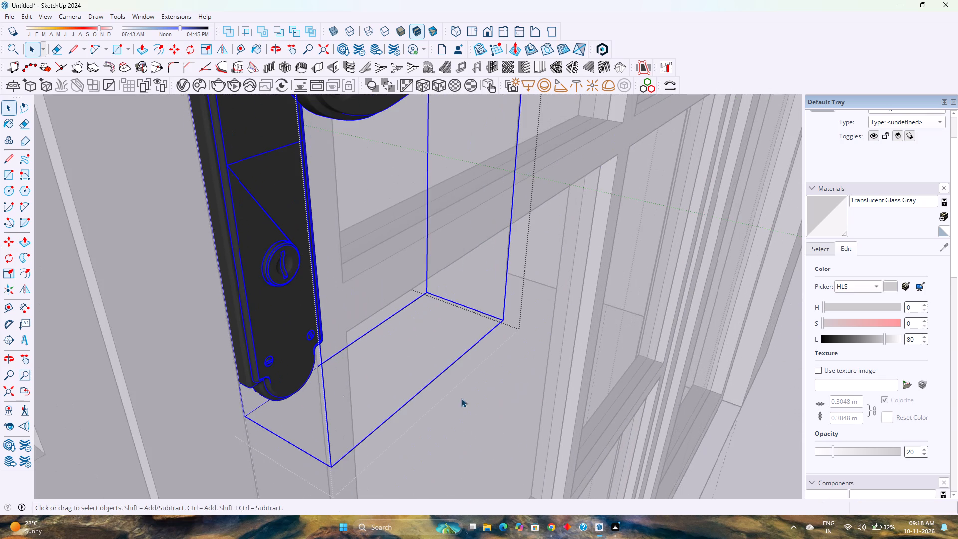
{"action": "left_click", "coordinate": [575, 400]}
{"action": "scroll", "coordinate": [575, 400], "scroll_direction": "down", "scroll_amount": 3}
{"action": "middle_click_drag", "start_coordinate": [572, 401], "coordinate": [397, 401]}
{"action": "scroll", "coordinate": [387, 395], "scroll_direction": "down", "scroll_amount": 2}
{"action": "middle_click_drag", "start_coordinate": [379, 376], "coordinate": [487, 469], "text": "shift"}
{"action": "middle_click_drag", "start_coordinate": [471, 454], "coordinate": [416, 408]}
{"action": "middle_click", "coordinate": [416, 408]}
{"action": "key", "text": "Escape"}
{"action": "scroll", "coordinate": [404, 369], "scroll_direction": "down", "scroll_amount": 3}
{"action": "middle_click_drag", "start_coordinate": [343, 380], "coordinate": [380, 326]}
{"action": "scroll", "coordinate": [380, 326], "scroll_direction": "down", "scroll_amount": 2}
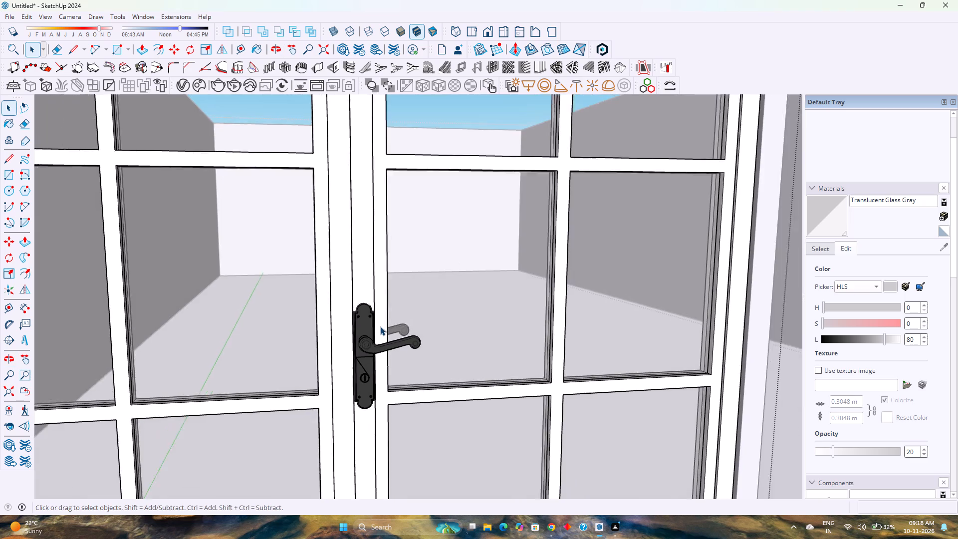
{"action": "scroll", "coordinate": [380, 326], "scroll_direction": "down", "scroll_amount": 15}
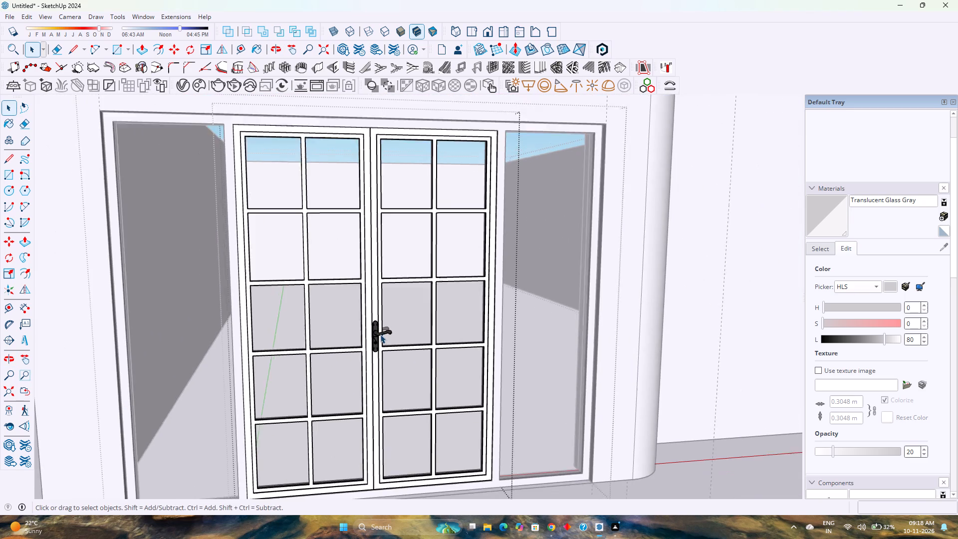
{"action": "scroll", "coordinate": [380, 334], "scroll_direction": "down", "scroll_amount": 7}
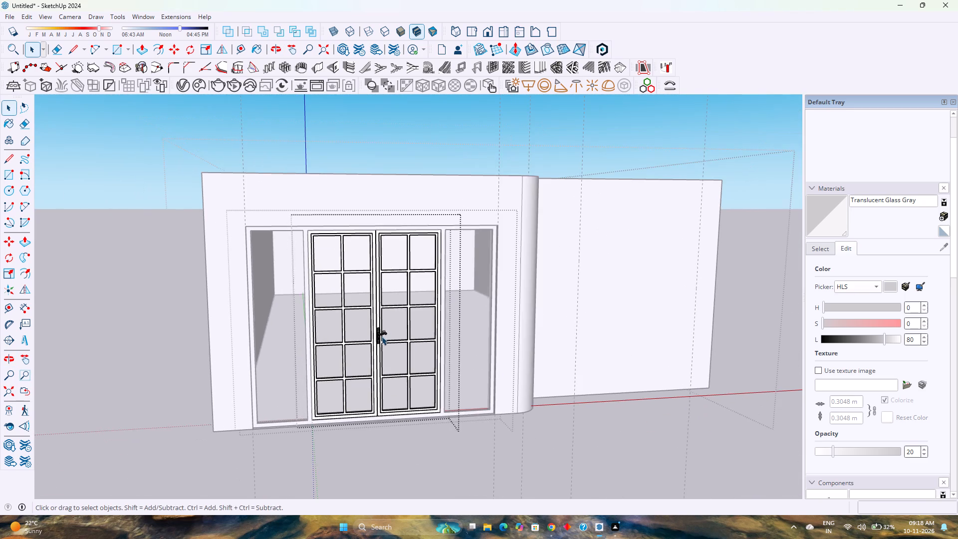
{"action": "scroll", "coordinate": [382, 337], "scroll_direction": "down", "scroll_amount": 3}
{"action": "left_click", "coordinate": [631, 426]}
{"action": "scroll", "coordinate": [637, 424], "scroll_direction": "up", "scroll_amount": 2}
{"action": "middle_click_drag", "start_coordinate": [633, 421], "coordinate": [622, 419]}
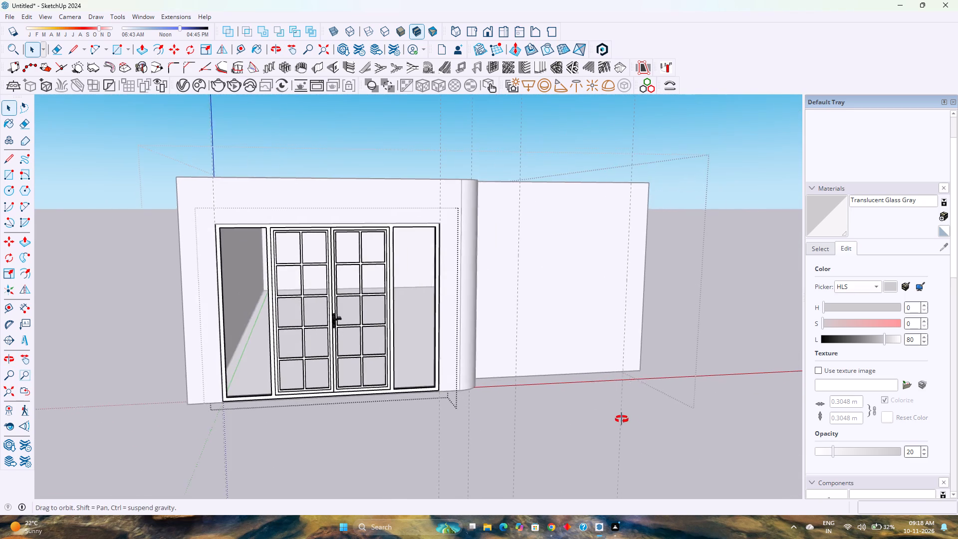
{"action": "middle_click_drag", "start_coordinate": [622, 419], "coordinate": [597, 424]}
{"action": "scroll", "coordinate": [580, 411], "scroll_direction": "down", "scroll_amount": 4}
{"action": "left_click", "coordinate": [736, 311]}
{"action": "scroll", "coordinate": [631, 345], "scroll_direction": "down", "scroll_amount": 3}
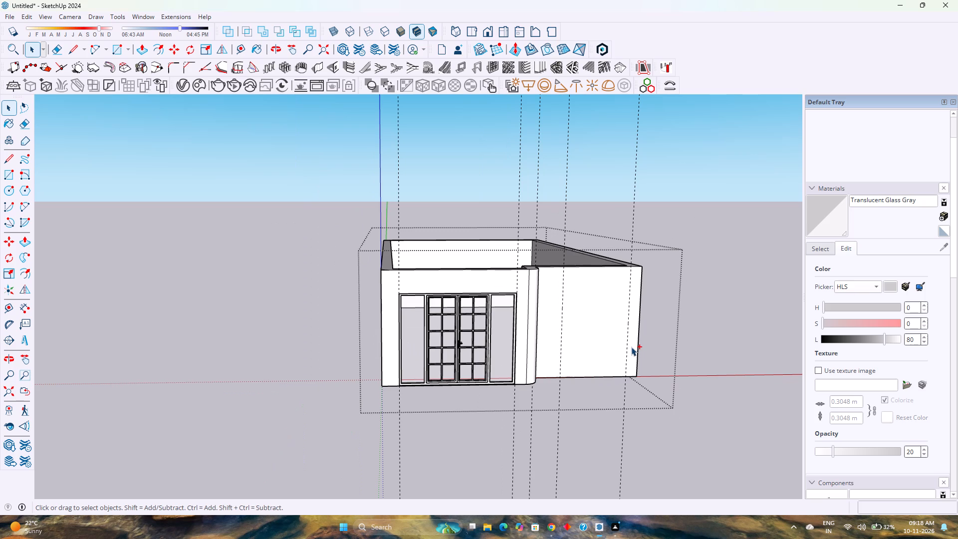
Start saving the model and choose the Fuji Files folder on New Volume (E:) as its location.
{"action": "key", "text": "ctrl+s"}
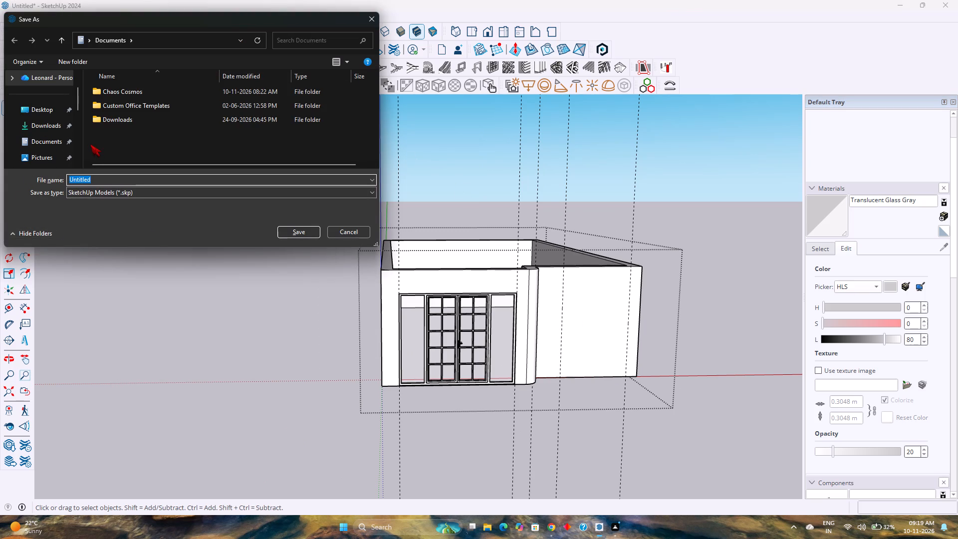
{"action": "scroll", "coordinate": [90, 146], "scroll_direction": "down", "scroll_amount": 2}
{"action": "scroll", "coordinate": [89, 151], "scroll_direction": "up", "scroll_amount": 3}
{"action": "scroll", "coordinate": [89, 151], "scroll_direction": "down", "scroll_amount": 3}
{"action": "scroll", "coordinate": [89, 151], "scroll_direction": "up", "scroll_amount": 3}
{"action": "scroll", "coordinate": [89, 151], "scroll_direction": "down", "scroll_amount": 3}
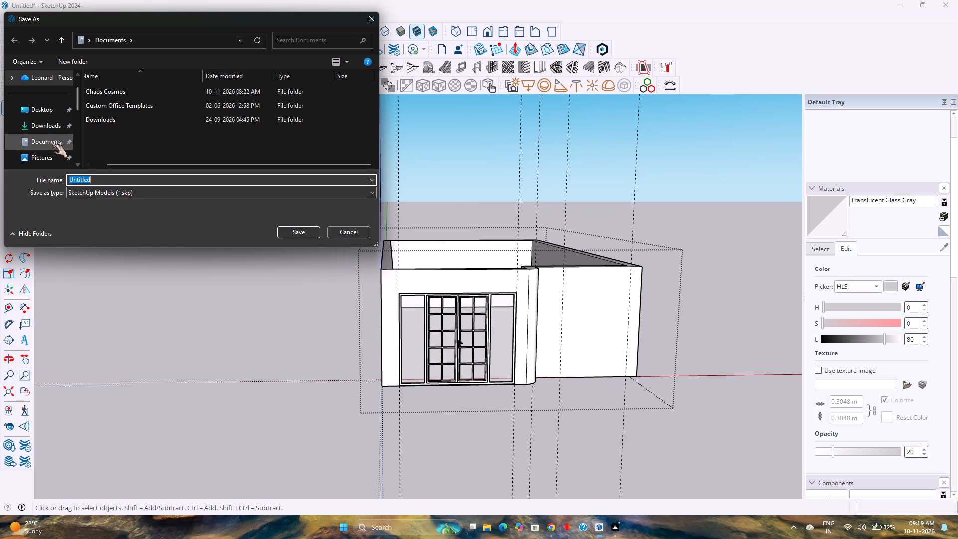
{"action": "scroll", "coordinate": [51, 142], "scroll_direction": "down", "scroll_amount": 4}
{"action": "left_click", "coordinate": [57, 106]}
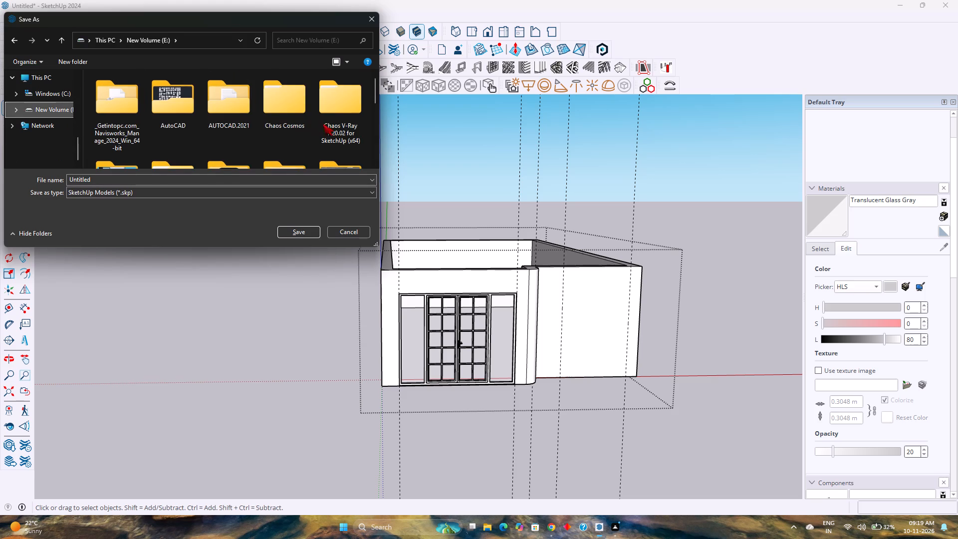
{"action": "scroll", "coordinate": [117, 125], "scroll_direction": "down", "scroll_amount": 2}
{"action": "scroll", "coordinate": [117, 125], "scroll_direction": "up", "scroll_amount": 2}
{"action": "scroll", "coordinate": [117, 125], "scroll_direction": "down", "scroll_amount": 1}
{"action": "left_click", "coordinate": [115, 124]}
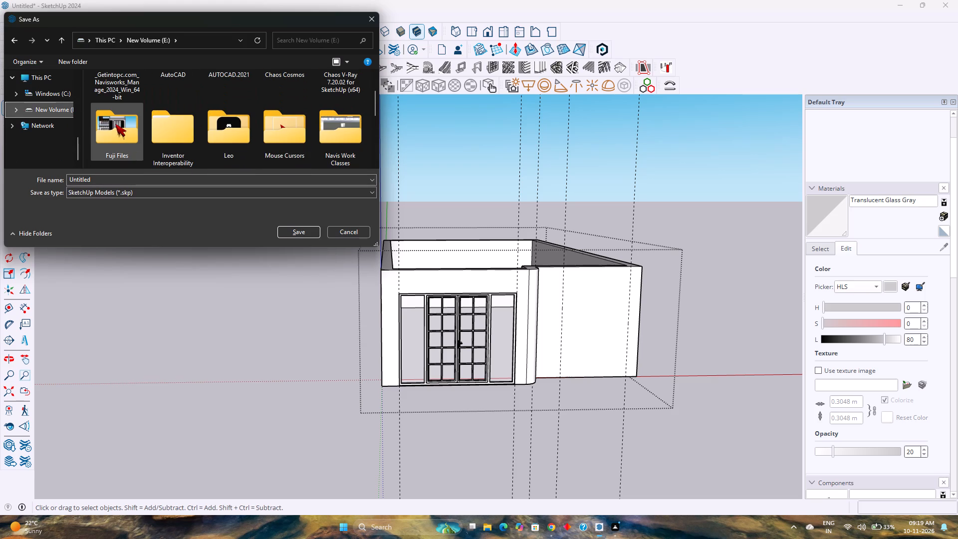
{"action": "left_click", "coordinate": [115, 124]}
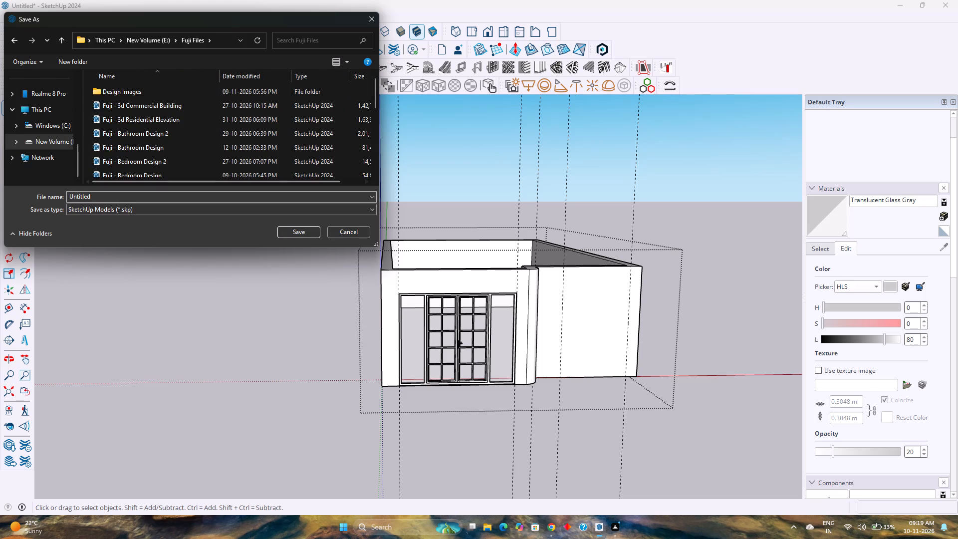
Enter a file name beginning "Fuji - G+1 Modern" for the SketchUp model.
{"action": "left_click", "coordinate": [124, 198]}
{"action": "type", "text": "Fuji -"}
{"action": "key", "text": "space"}
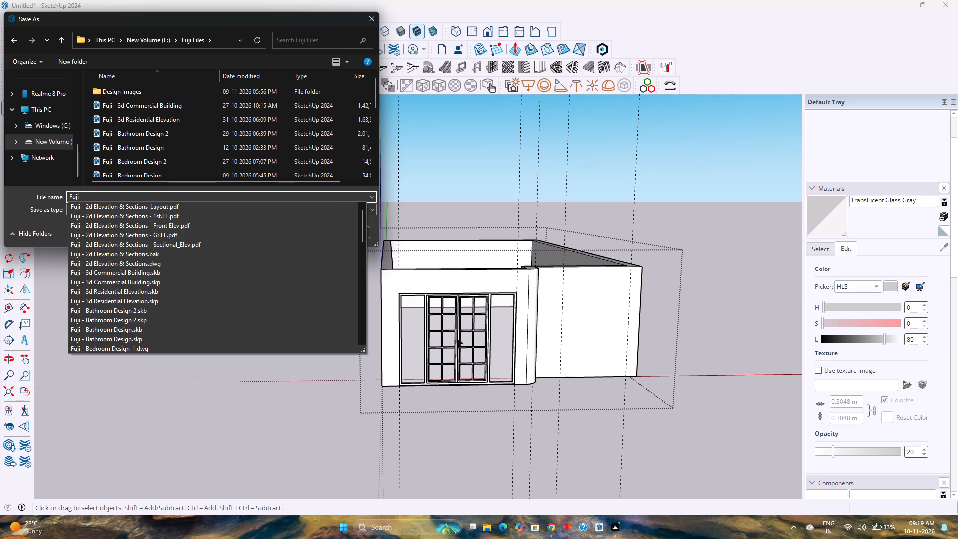
{"action": "key", "text": "g"}
{"action": "key", "text": "BackSpace"}
{"action": "type", "text": "G+1"}
{"action": "key", "text": "space"}
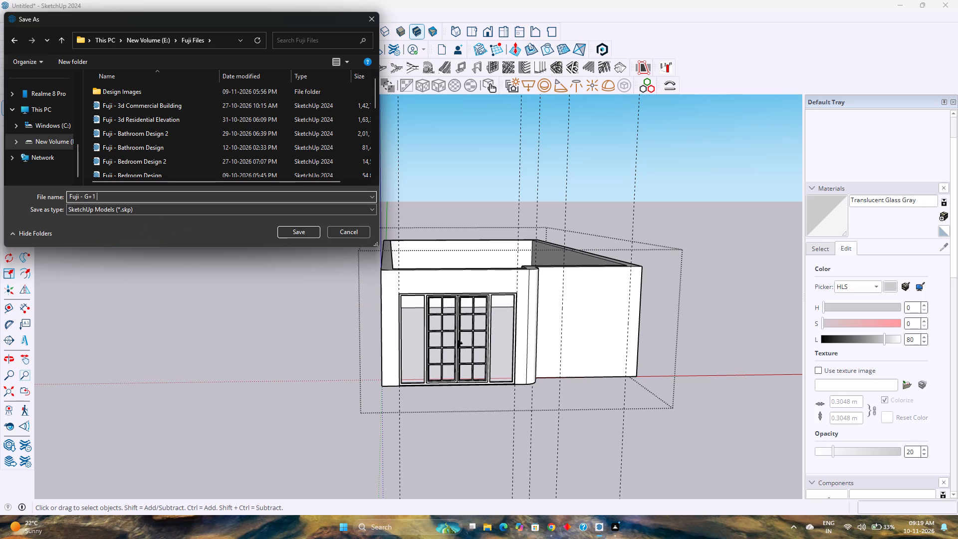
{"action": "type", "text": "Modern"}
{"action": "key", "text": "space"}
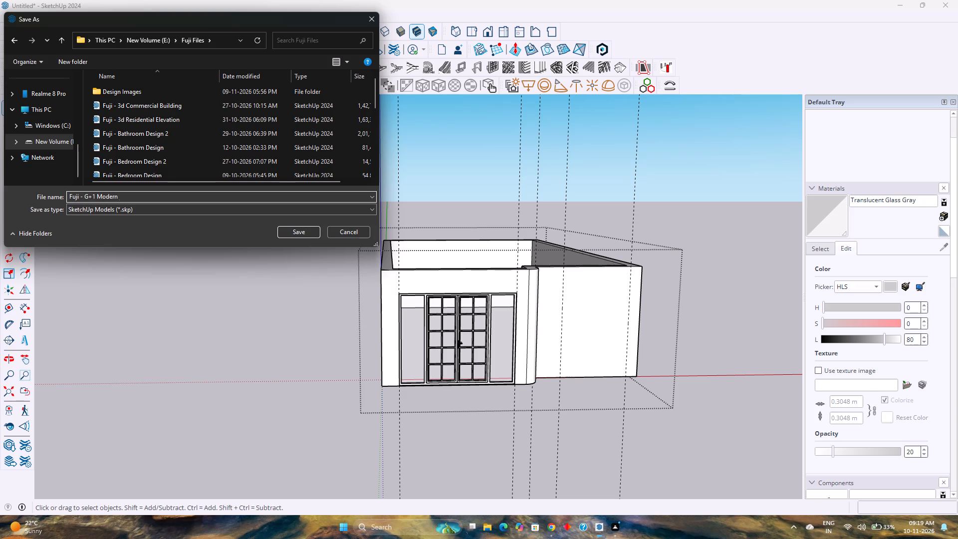
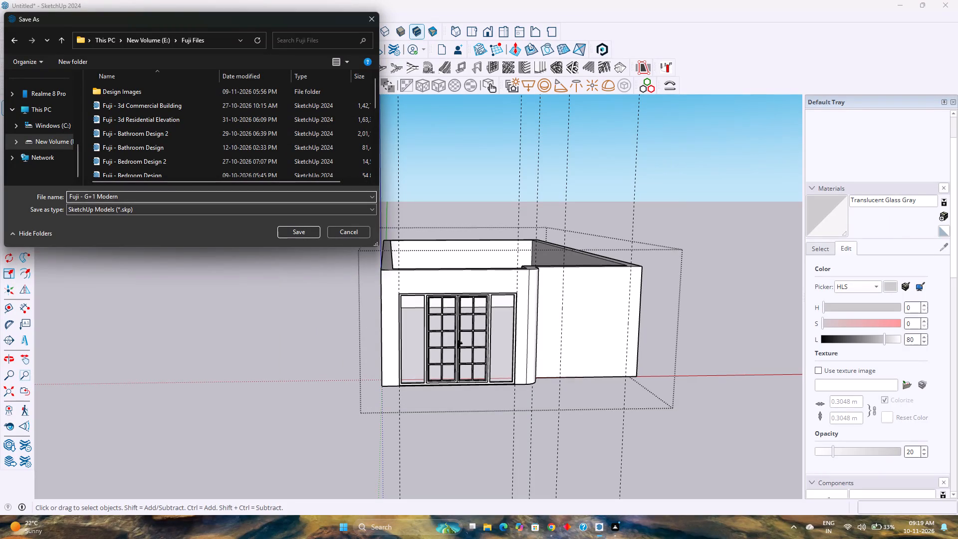
Save the model in the Fuji Files folder as "Fuji - G+1 Modern Residential Elevation".
{"action": "type", "text": "Resdie"}
{"action": "key", "text": "BackSpace"}
{"action": "key", "text": "BackSpace"}
{"action": "key", "text": "BackSpace"}
{"action": "type", "text": "idential Ele"}
{"action": "type", "text": "vation"}
{"action": "key", "text": "Return"}
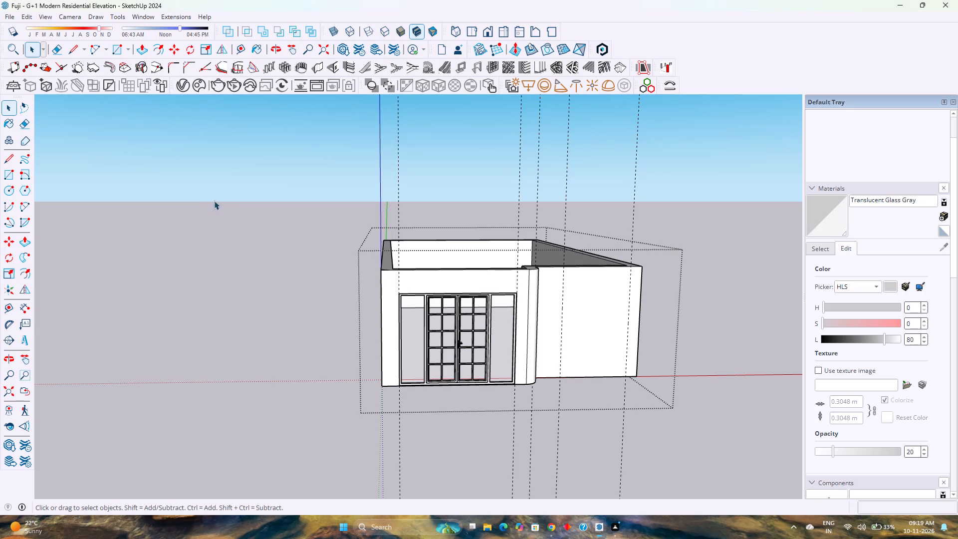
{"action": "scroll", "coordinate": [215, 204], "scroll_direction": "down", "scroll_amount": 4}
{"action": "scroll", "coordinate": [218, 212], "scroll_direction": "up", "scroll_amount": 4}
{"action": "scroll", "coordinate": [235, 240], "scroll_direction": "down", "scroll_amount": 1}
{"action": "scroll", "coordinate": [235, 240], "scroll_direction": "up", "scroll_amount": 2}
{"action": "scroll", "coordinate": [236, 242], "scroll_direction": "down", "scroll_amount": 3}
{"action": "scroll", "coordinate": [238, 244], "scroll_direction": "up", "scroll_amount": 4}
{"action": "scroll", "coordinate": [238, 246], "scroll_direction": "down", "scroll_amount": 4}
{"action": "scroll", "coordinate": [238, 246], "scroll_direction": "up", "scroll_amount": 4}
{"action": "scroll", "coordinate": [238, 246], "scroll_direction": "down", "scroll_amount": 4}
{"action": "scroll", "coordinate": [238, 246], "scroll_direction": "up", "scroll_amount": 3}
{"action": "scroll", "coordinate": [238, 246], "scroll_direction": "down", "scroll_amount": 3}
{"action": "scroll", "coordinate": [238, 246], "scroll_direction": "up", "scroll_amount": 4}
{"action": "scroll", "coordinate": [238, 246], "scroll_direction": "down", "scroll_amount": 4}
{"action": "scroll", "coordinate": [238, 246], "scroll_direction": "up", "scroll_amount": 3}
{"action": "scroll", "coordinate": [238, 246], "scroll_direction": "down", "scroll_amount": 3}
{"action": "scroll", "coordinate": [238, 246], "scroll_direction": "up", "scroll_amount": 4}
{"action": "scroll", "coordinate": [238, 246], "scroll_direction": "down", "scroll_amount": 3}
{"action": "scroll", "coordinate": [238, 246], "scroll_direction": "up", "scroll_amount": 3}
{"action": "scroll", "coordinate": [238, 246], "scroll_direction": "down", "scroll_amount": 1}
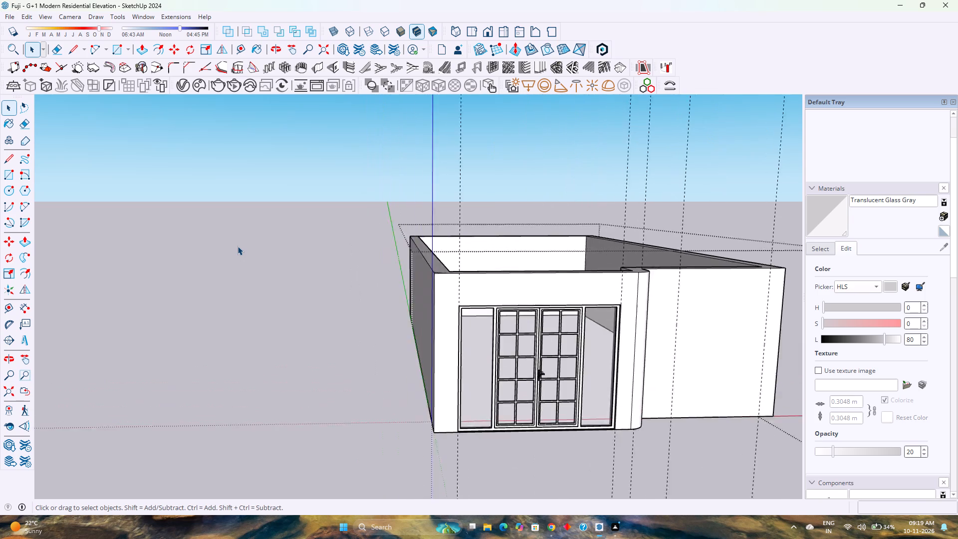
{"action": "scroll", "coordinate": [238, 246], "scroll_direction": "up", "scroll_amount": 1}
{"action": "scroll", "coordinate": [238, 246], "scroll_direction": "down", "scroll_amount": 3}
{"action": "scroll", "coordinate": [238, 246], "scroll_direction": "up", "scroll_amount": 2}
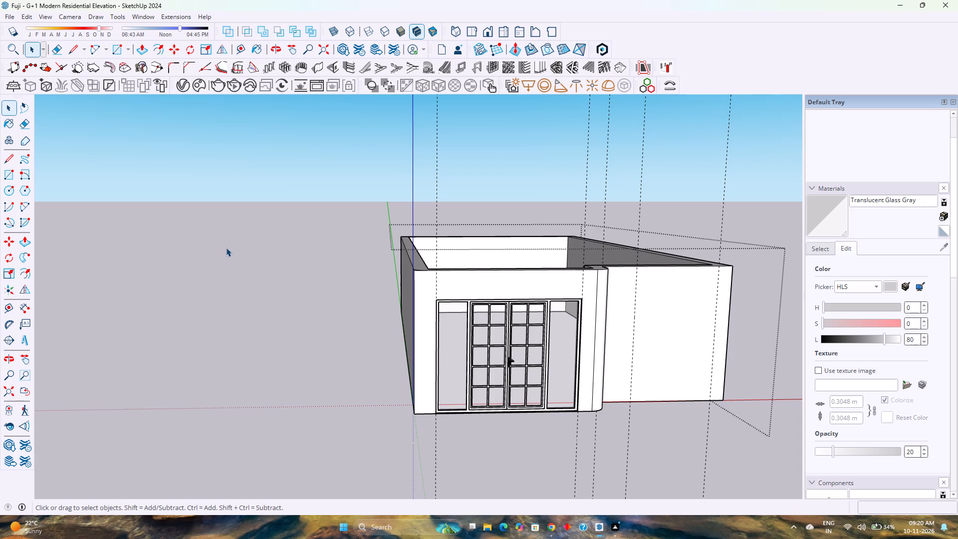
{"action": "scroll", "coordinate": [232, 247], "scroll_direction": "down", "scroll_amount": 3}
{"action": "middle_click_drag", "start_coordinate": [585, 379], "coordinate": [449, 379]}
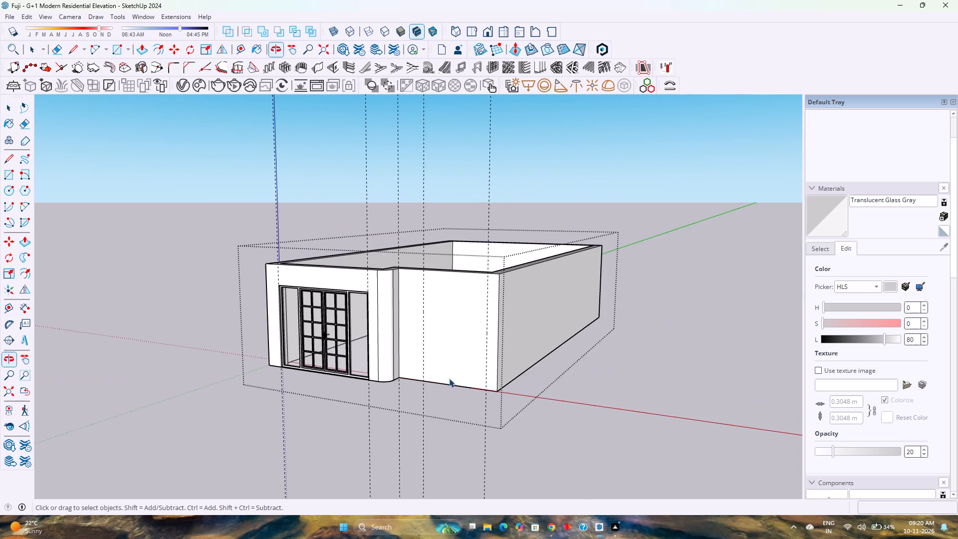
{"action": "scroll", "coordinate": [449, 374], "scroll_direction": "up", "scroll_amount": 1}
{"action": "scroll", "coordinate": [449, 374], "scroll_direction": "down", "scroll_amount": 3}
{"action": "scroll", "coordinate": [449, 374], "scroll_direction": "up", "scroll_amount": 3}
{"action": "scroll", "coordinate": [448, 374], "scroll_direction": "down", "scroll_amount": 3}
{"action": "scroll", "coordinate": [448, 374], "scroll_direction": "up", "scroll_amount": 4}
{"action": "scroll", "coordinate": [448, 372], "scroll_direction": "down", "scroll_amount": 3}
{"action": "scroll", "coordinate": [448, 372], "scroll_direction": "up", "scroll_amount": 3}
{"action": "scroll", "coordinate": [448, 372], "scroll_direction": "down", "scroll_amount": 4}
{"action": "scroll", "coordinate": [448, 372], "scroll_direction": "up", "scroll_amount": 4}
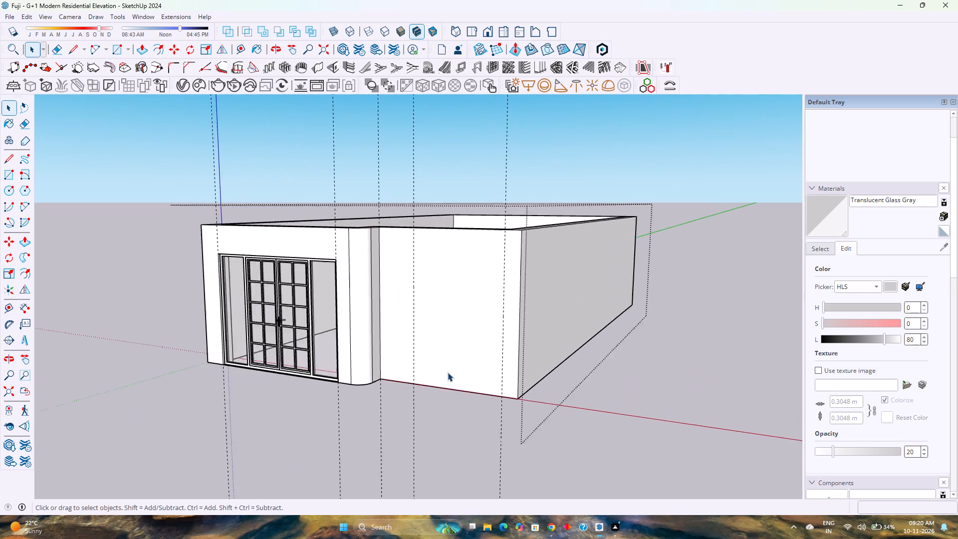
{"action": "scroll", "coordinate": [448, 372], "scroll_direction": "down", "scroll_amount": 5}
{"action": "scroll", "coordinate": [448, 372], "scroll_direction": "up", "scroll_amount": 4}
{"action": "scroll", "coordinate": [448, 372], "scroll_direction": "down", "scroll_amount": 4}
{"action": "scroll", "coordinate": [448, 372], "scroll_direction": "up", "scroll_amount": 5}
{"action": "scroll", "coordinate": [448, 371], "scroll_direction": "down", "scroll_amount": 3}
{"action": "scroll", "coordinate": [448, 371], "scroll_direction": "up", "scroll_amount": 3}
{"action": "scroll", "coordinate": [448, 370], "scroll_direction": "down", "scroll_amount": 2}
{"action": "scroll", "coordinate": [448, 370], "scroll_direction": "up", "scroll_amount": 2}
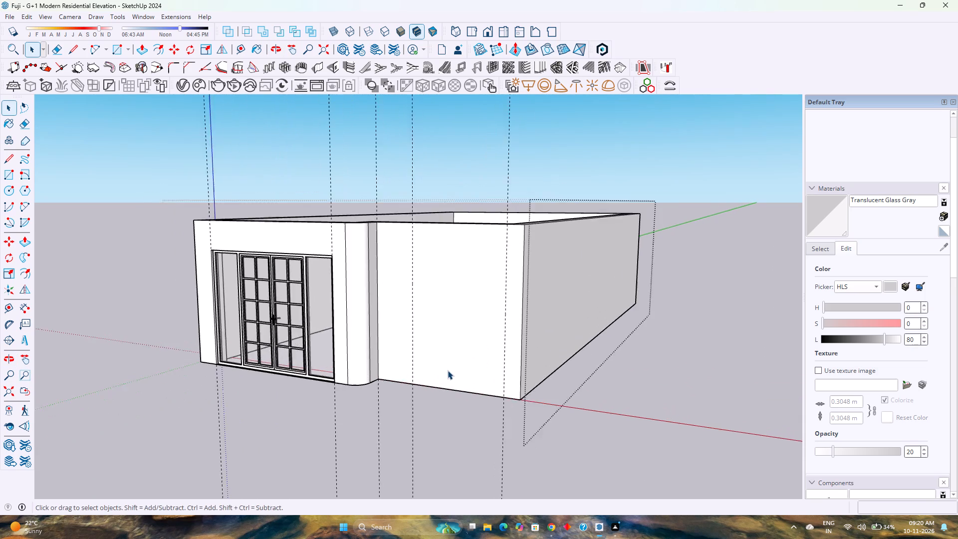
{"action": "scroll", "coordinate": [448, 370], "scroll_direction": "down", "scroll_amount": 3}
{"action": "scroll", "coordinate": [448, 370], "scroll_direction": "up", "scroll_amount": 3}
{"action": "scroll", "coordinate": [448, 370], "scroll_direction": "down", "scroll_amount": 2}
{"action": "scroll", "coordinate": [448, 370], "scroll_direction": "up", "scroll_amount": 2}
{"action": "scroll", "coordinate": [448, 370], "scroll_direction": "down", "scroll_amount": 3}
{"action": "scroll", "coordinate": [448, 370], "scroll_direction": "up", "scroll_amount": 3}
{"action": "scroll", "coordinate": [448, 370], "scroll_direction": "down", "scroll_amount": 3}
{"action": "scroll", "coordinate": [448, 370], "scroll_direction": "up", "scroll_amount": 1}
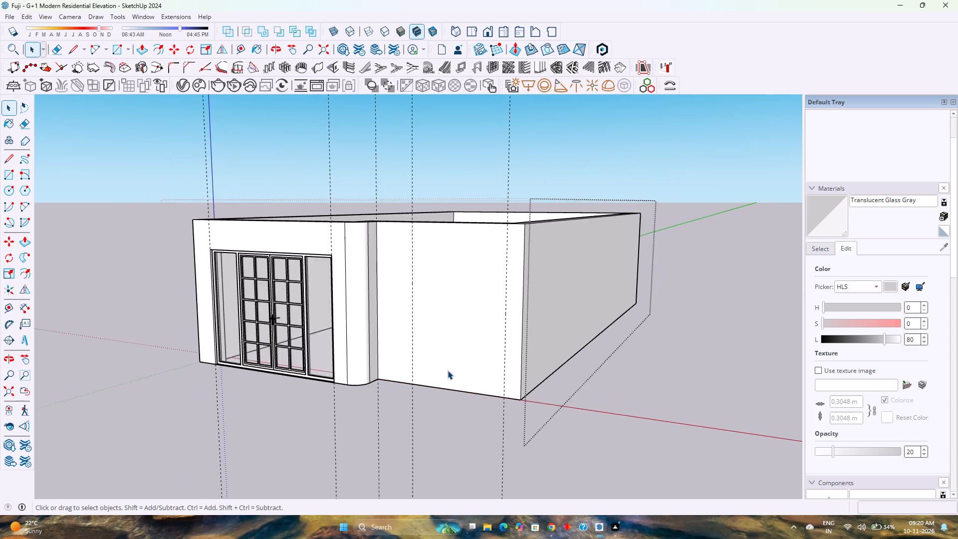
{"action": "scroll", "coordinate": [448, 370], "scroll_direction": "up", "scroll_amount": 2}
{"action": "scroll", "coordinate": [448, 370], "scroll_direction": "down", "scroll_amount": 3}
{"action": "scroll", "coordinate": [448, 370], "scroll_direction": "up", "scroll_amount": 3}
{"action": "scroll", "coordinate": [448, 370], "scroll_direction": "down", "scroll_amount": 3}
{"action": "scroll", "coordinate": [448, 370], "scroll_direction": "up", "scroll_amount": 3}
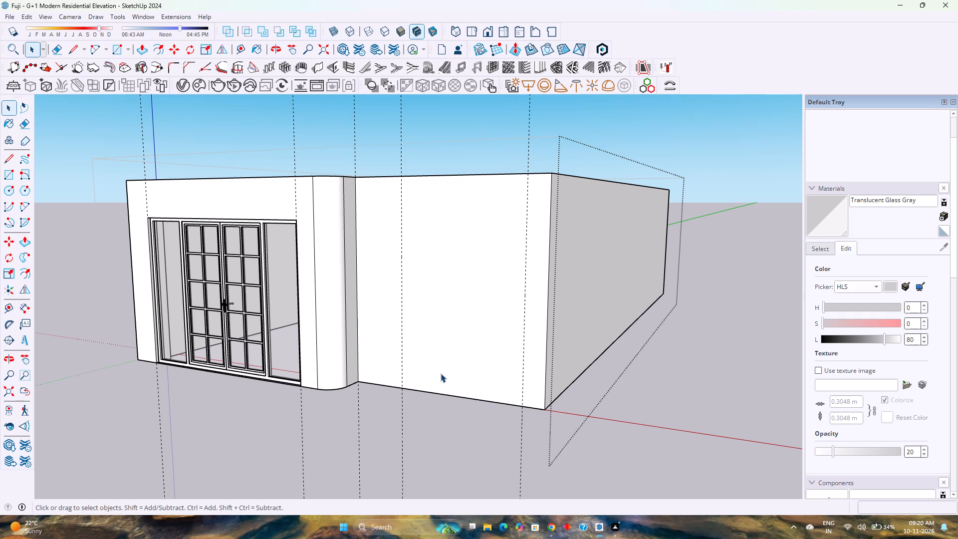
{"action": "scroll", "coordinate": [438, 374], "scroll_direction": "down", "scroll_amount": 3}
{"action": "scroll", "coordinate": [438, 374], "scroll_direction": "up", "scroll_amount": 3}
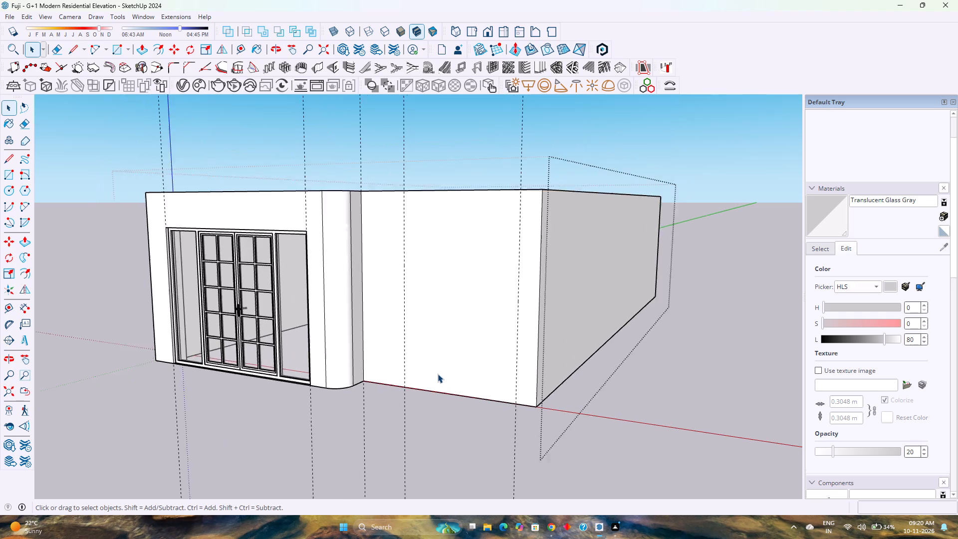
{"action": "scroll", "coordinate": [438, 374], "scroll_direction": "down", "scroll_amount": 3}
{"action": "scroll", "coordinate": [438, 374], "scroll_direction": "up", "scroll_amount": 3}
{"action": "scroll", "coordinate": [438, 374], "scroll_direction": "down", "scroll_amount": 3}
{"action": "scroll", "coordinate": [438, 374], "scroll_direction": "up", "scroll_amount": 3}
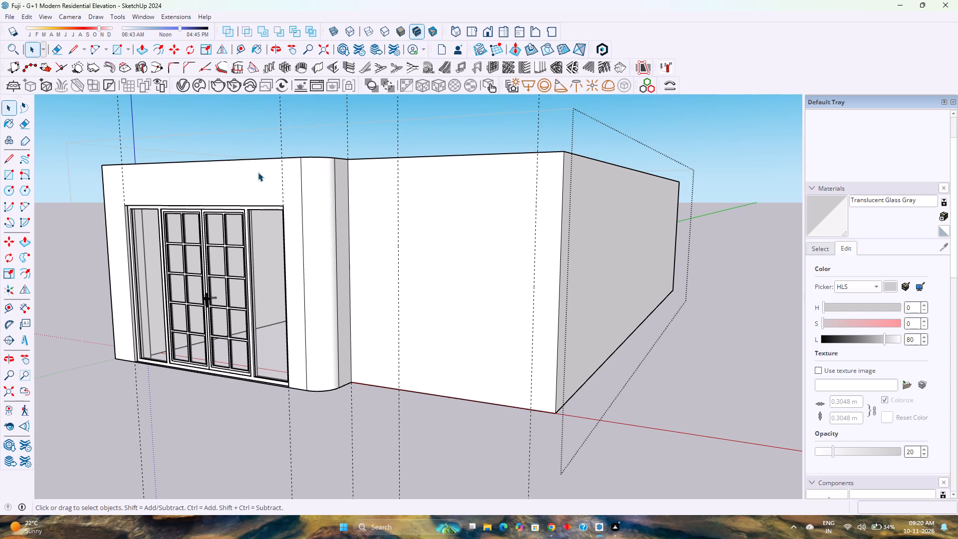
Place horizontal guides 8' and 2'6" above the base edge of the blank front wall beside the rounded corner.
{"action": "left_click", "coordinate": [241, 53]}
{"action": "left_click", "coordinate": [479, 402]}
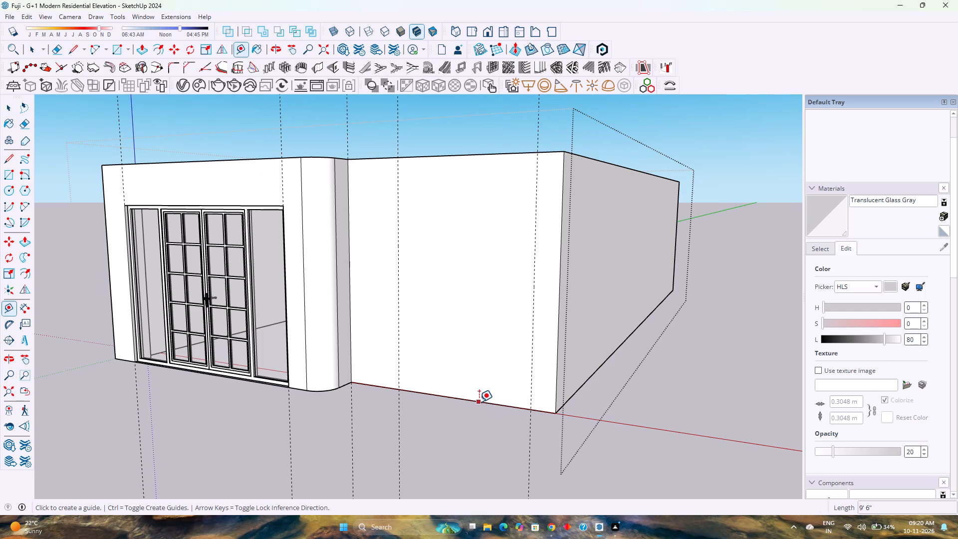
{"action": "type", "text": "8'"}
{"action": "key", "text": "Return"}
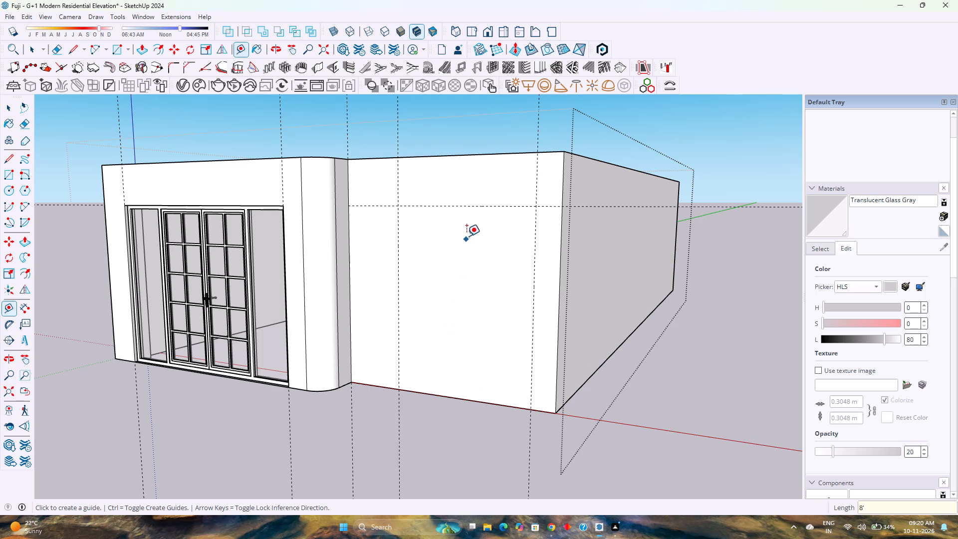
{"action": "left_click", "coordinate": [452, 397]}
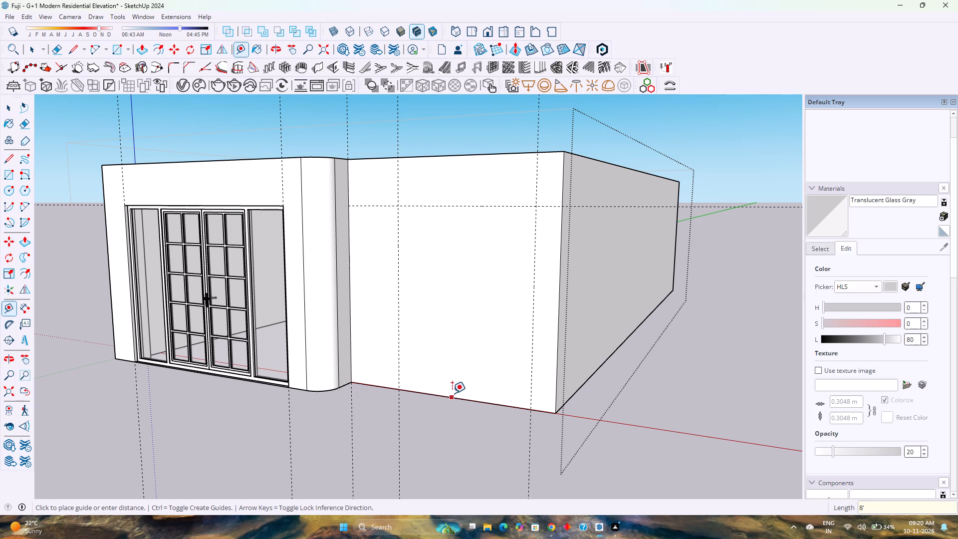
{"action": "type", "text": "2'6\""}
{"action": "key", "text": "Return"}
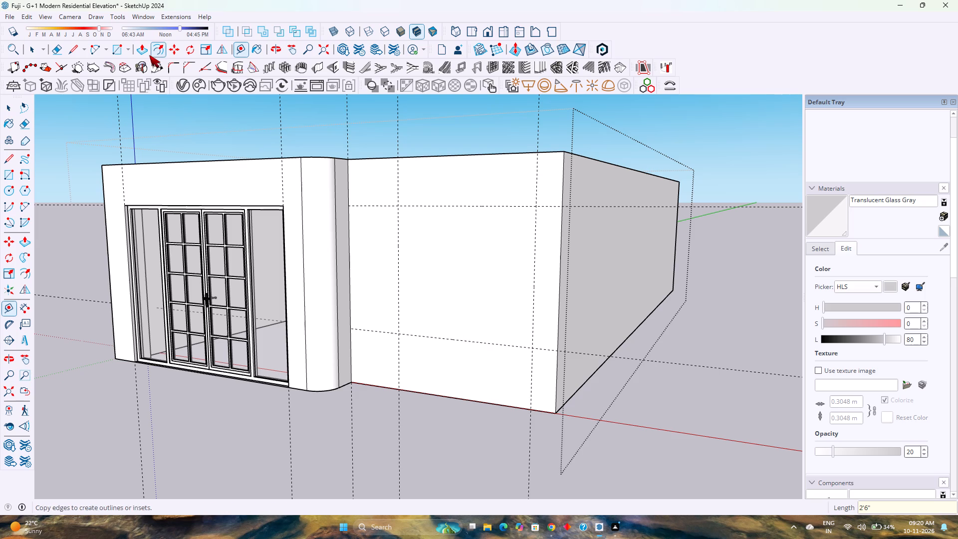
Cut a 6' by 5'6" window opening 1' deep through the front wall, using the rectangle bounded by the guides.
{"action": "left_click", "coordinate": [125, 54]}
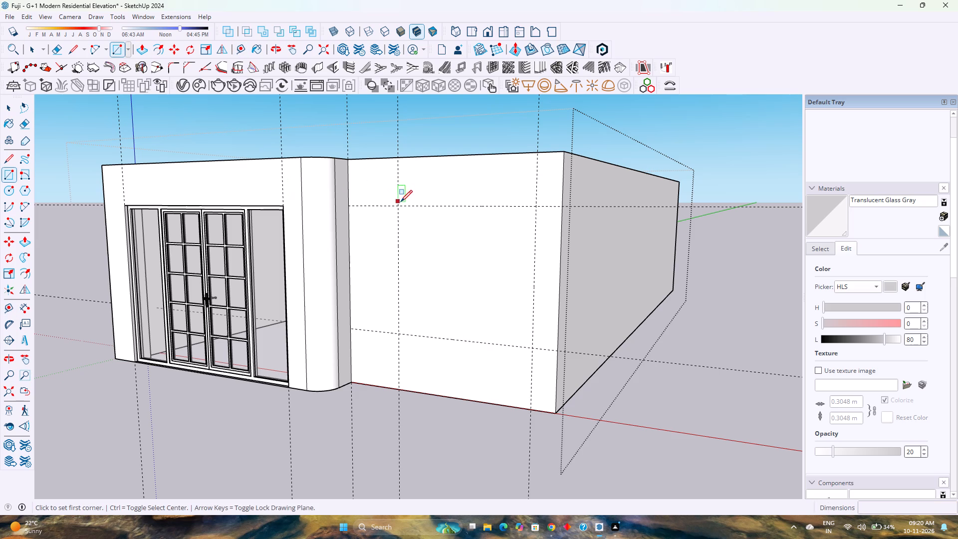
{"action": "left_click", "coordinate": [398, 205]}
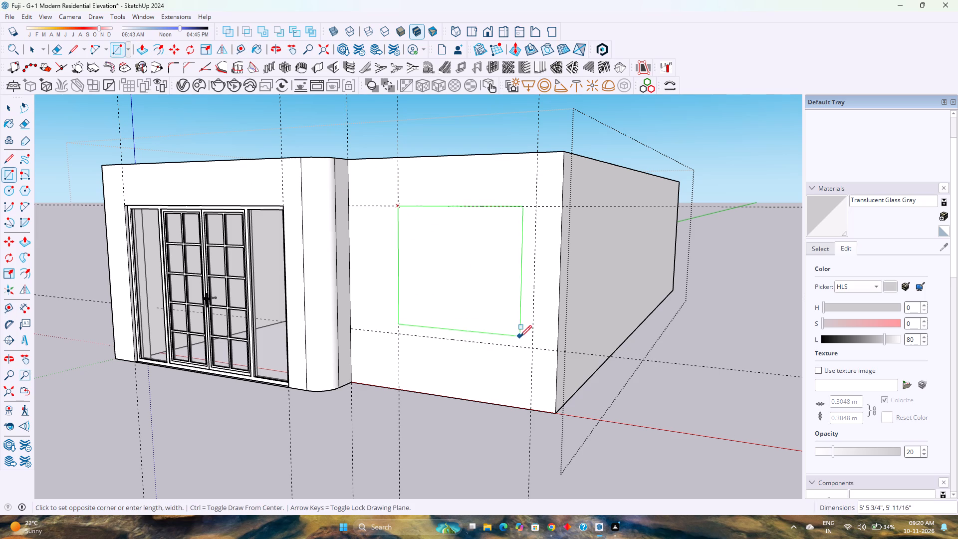
{"action": "left_click", "coordinate": [532, 347]}
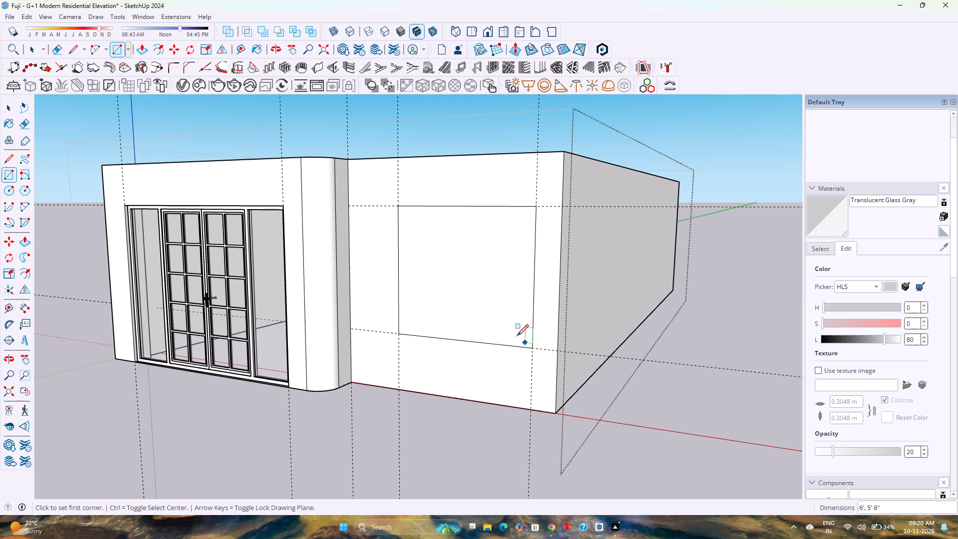
{"action": "key", "text": "p"}
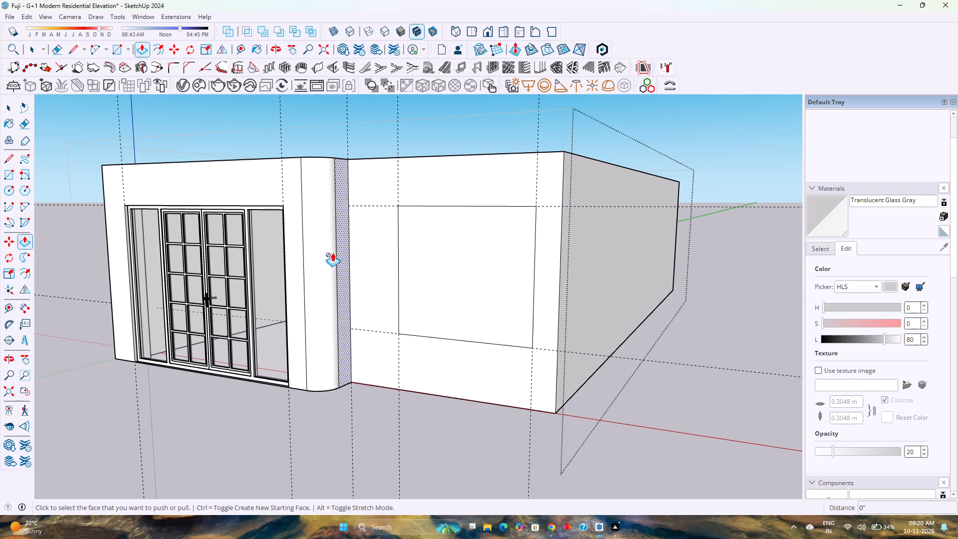
{"action": "left_click", "coordinate": [443, 271]}
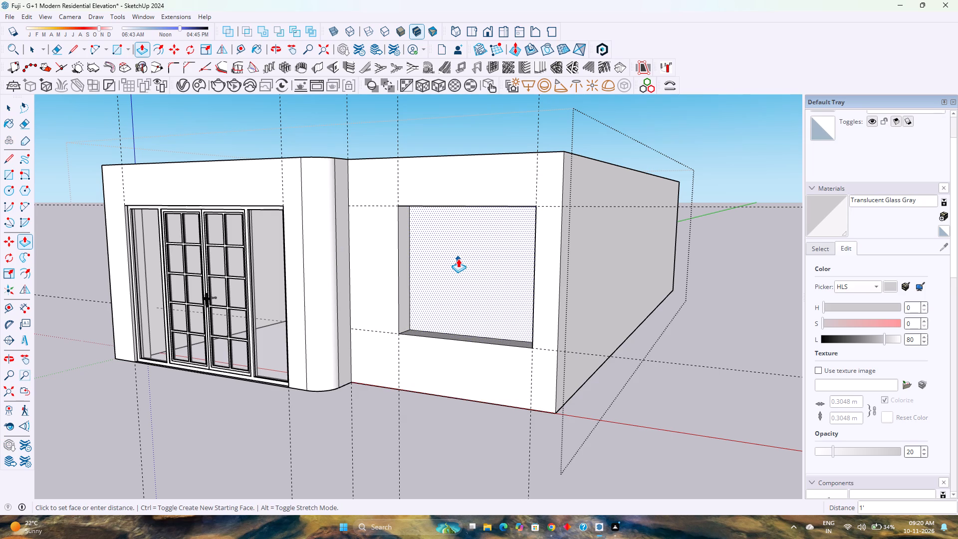
{"action": "double_click", "coordinate": [462, 258]}
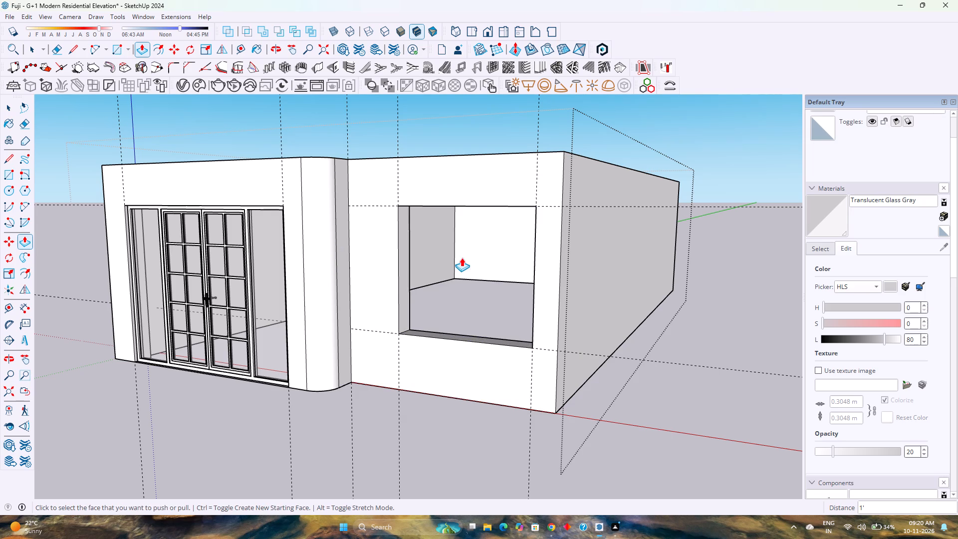
{"action": "scroll", "coordinate": [393, 318], "scroll_direction": "down", "scroll_amount": 3}
{"action": "key", "text": "space"}
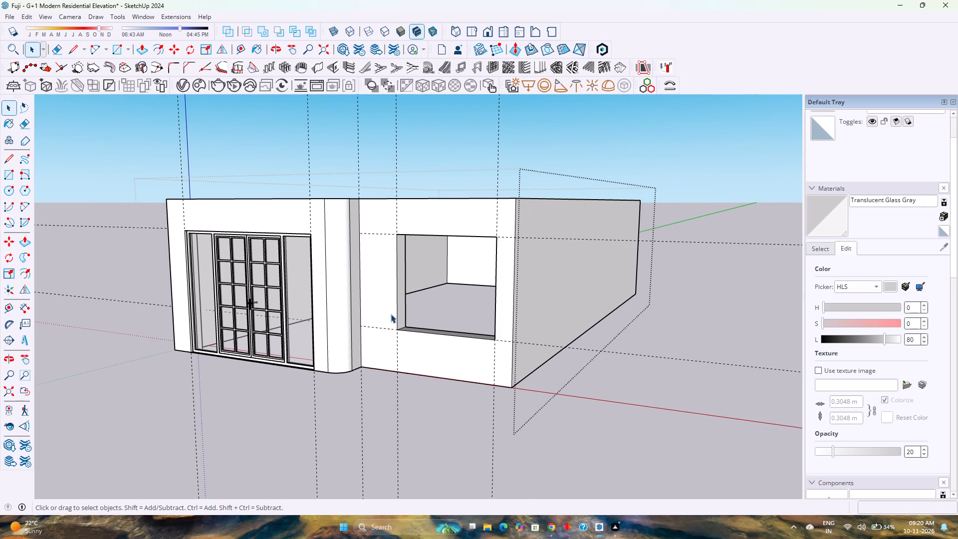
Examine the front elevation with its glazed door and window opening from the front and from the corner.
{"action": "scroll", "coordinate": [386, 365], "scroll_direction": "down", "scroll_amount": 3}
{"action": "middle_click_drag", "start_coordinate": [386, 364], "coordinate": [512, 351]}
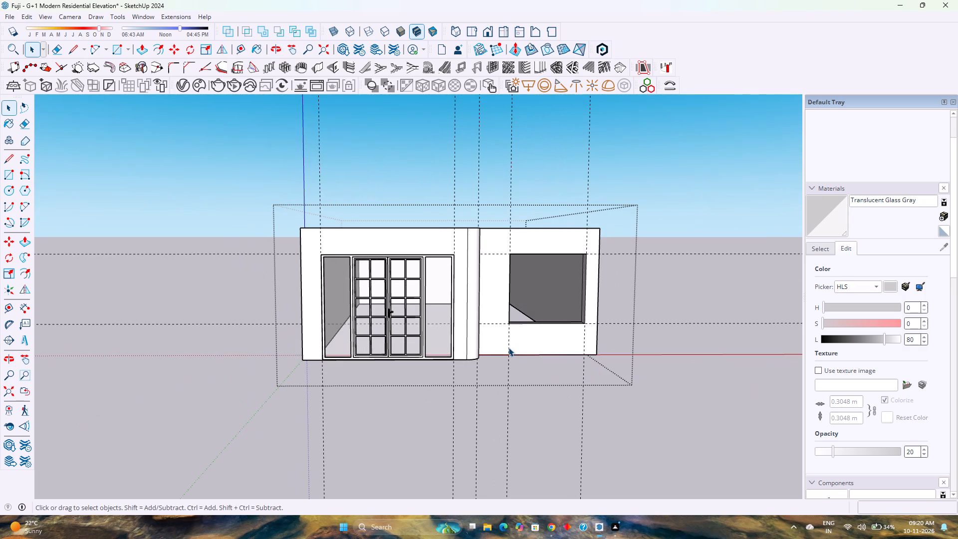
{"action": "scroll", "coordinate": [508, 347], "scroll_direction": "down", "scroll_amount": 2}
{"action": "scroll", "coordinate": [508, 347], "scroll_direction": "up", "scroll_amount": 2}
{"action": "scroll", "coordinate": [508, 347], "scroll_direction": "down", "scroll_amount": 3}
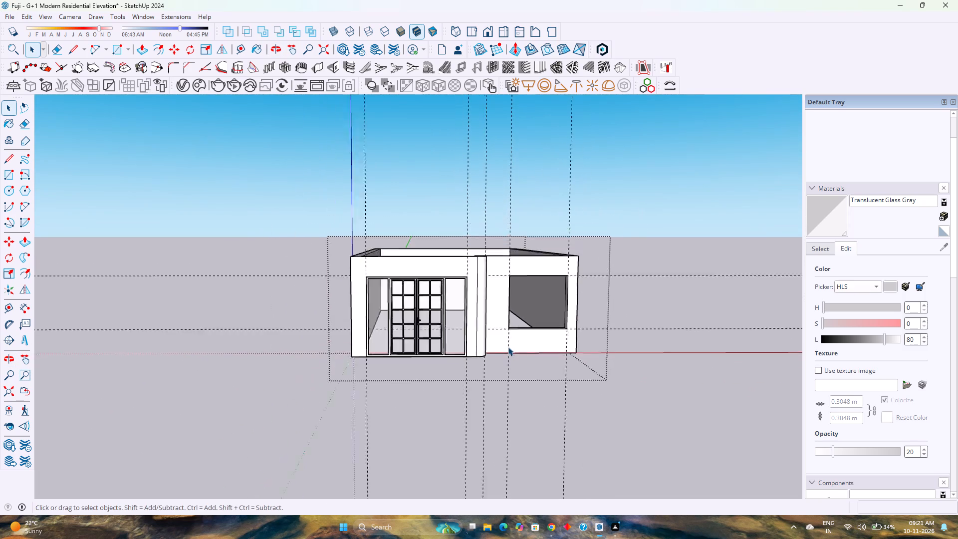
{"action": "scroll", "coordinate": [508, 347], "scroll_direction": "up", "scroll_amount": 4}
{"action": "scroll", "coordinate": [508, 347], "scroll_direction": "down", "scroll_amount": 4}
{"action": "scroll", "coordinate": [508, 347], "scroll_direction": "up", "scroll_amount": 3}
{"action": "scroll", "coordinate": [508, 347], "scroll_direction": "down", "scroll_amount": 3}
{"action": "scroll", "coordinate": [508, 347], "scroll_direction": "up", "scroll_amount": 3}
{"action": "scroll", "coordinate": [507, 346], "scroll_direction": "down", "scroll_amount": 4}
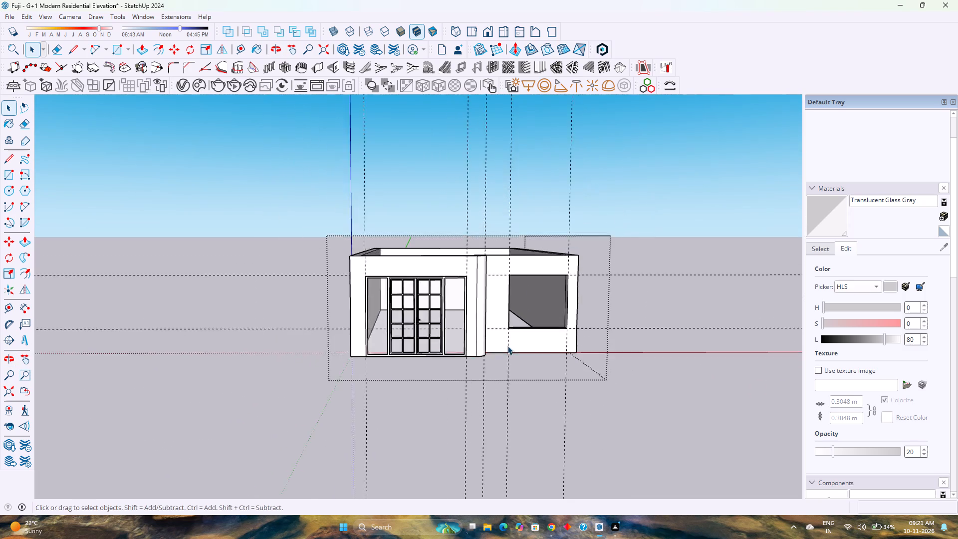
{"action": "scroll", "coordinate": [507, 346], "scroll_direction": "up", "scroll_amount": 4}
{"action": "middle_click_drag", "start_coordinate": [539, 352], "coordinate": [394, 381]}
{"action": "scroll", "coordinate": [394, 381], "scroll_direction": "down", "scroll_amount": 3}
{"action": "scroll", "coordinate": [393, 381], "scroll_direction": "up", "scroll_amount": 4}
{"action": "scroll", "coordinate": [392, 378], "scroll_direction": "down", "scroll_amount": 4}
{"action": "scroll", "coordinate": [392, 378], "scroll_direction": "up", "scroll_amount": 4}
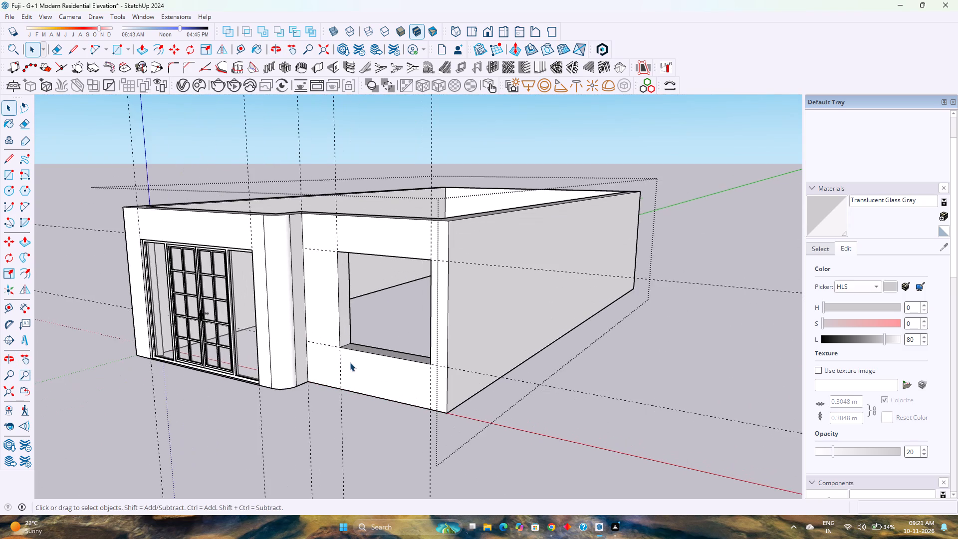
{"action": "scroll", "coordinate": [350, 362], "scroll_direction": "up", "scroll_amount": 1}
{"action": "scroll", "coordinate": [350, 362], "scroll_direction": "down", "scroll_amount": 3}
{"action": "scroll", "coordinate": [350, 362], "scroll_direction": "up", "scroll_amount": 3}
{"action": "scroll", "coordinate": [350, 362], "scroll_direction": "down", "scroll_amount": 3}
{"action": "scroll", "coordinate": [350, 362], "scroll_direction": "up", "scroll_amount": 3}
{"action": "scroll", "coordinate": [349, 361], "scroll_direction": "down", "scroll_amount": 4}
{"action": "scroll", "coordinate": [349, 361], "scroll_direction": "up", "scroll_amount": 4}
{"action": "scroll", "coordinate": [349, 361], "scroll_direction": "down", "scroll_amount": 4}
{"action": "scroll", "coordinate": [349, 361], "scroll_direction": "up", "scroll_amount": 4}
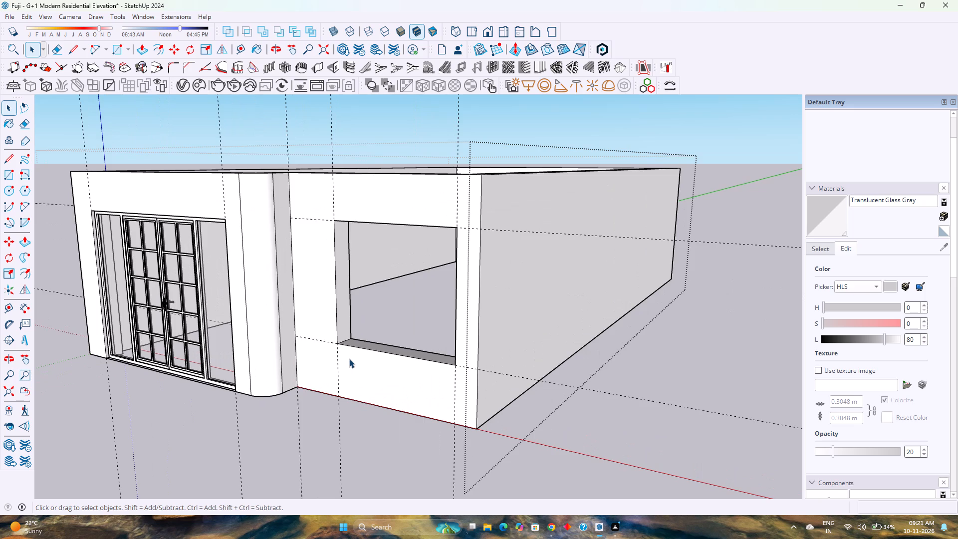
{"action": "scroll", "coordinate": [349, 359], "scroll_direction": "down", "scroll_amount": 2}
{"action": "scroll", "coordinate": [349, 359], "scroll_direction": "up", "scroll_amount": 2}
{"action": "scroll", "coordinate": [349, 357], "scroll_direction": "down", "scroll_amount": 3}
{"action": "scroll", "coordinate": [349, 357], "scroll_direction": "up", "scroll_amount": 3}
{"action": "scroll", "coordinate": [349, 357], "scroll_direction": "down", "scroll_amount": 3}
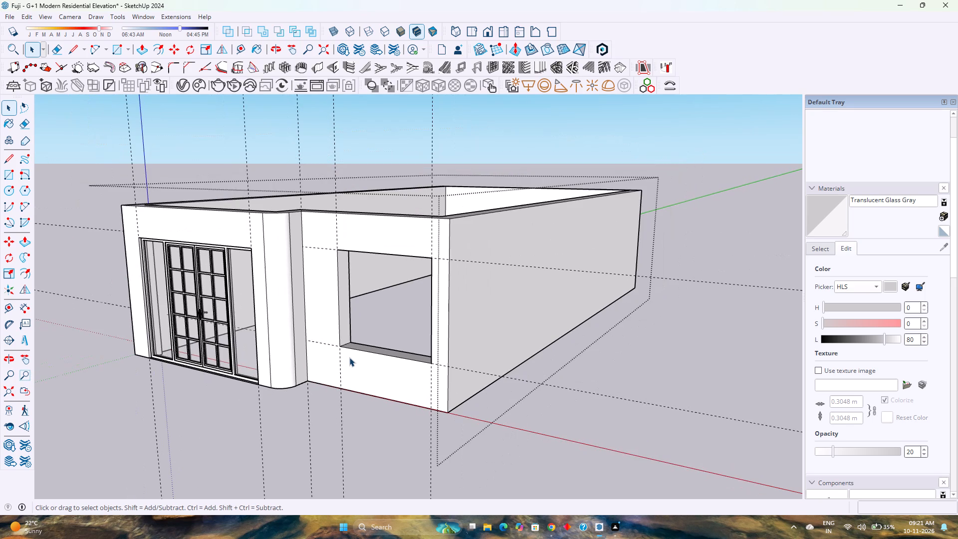
{"action": "scroll", "coordinate": [349, 357], "scroll_direction": "up", "scroll_amount": 3}
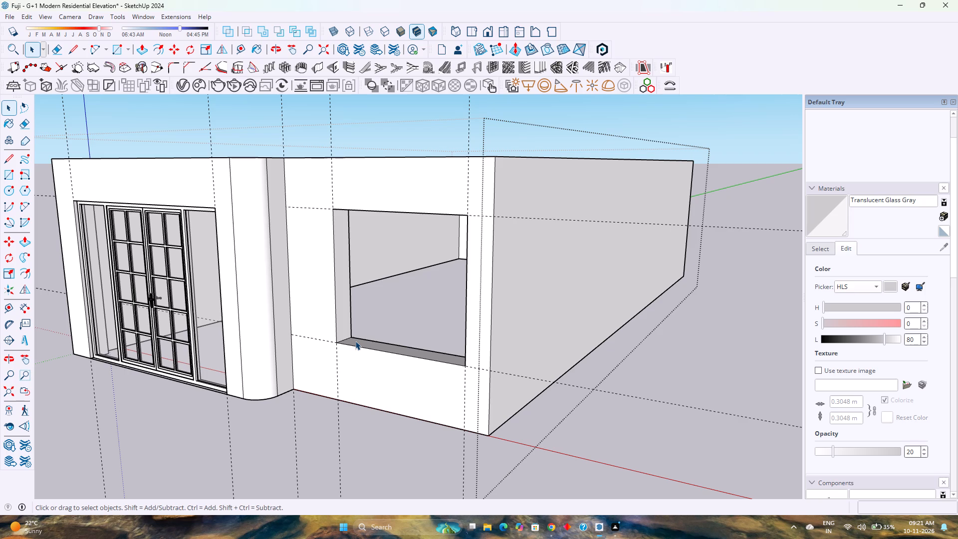
{"action": "scroll", "coordinate": [366, 333], "scroll_direction": "down", "scroll_amount": 5}
{"action": "scroll", "coordinate": [364, 334], "scroll_direction": "up", "scroll_amount": 6}
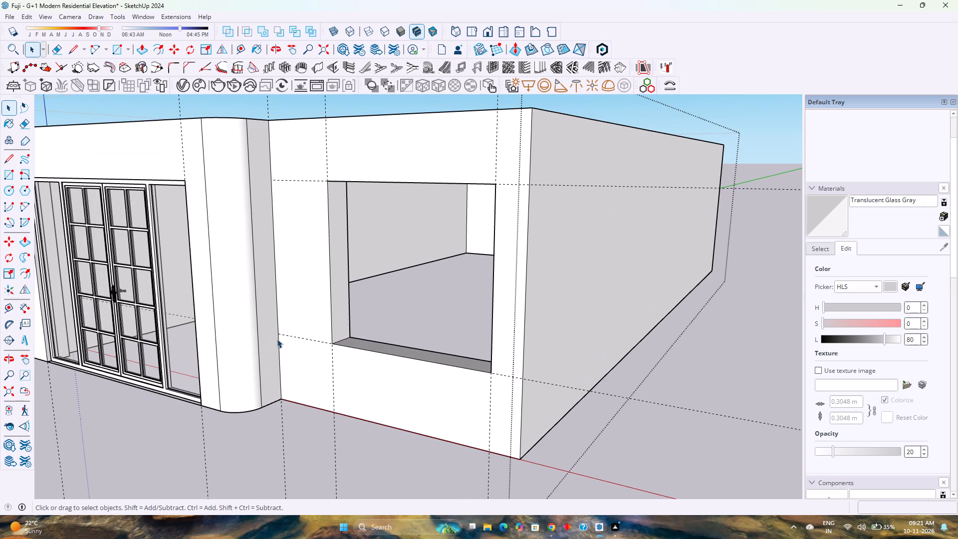
Delete the leftover arc edge on the wall top at the square front corner beside the glazed door.
{"action": "scroll", "coordinate": [276, 339], "scroll_direction": "down", "scroll_amount": 4}
{"action": "middle_click_drag", "start_coordinate": [276, 345], "coordinate": [293, 351]}
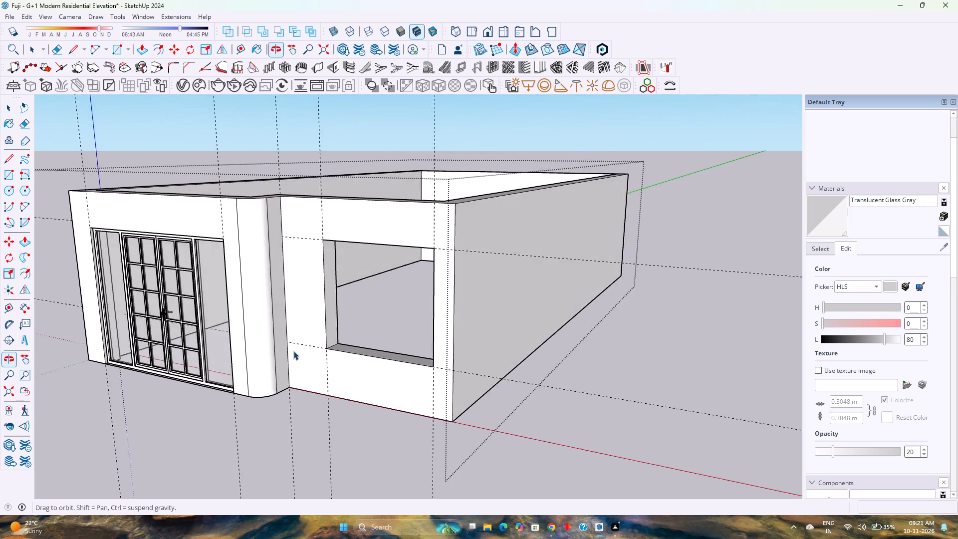
{"action": "scroll", "coordinate": [293, 351], "scroll_direction": "down", "scroll_amount": 5}
{"action": "scroll", "coordinate": [282, 267], "scroll_direction": "up", "scroll_amount": 4}
{"action": "middle_click_drag", "start_coordinate": [282, 267], "coordinate": [499, 392]}
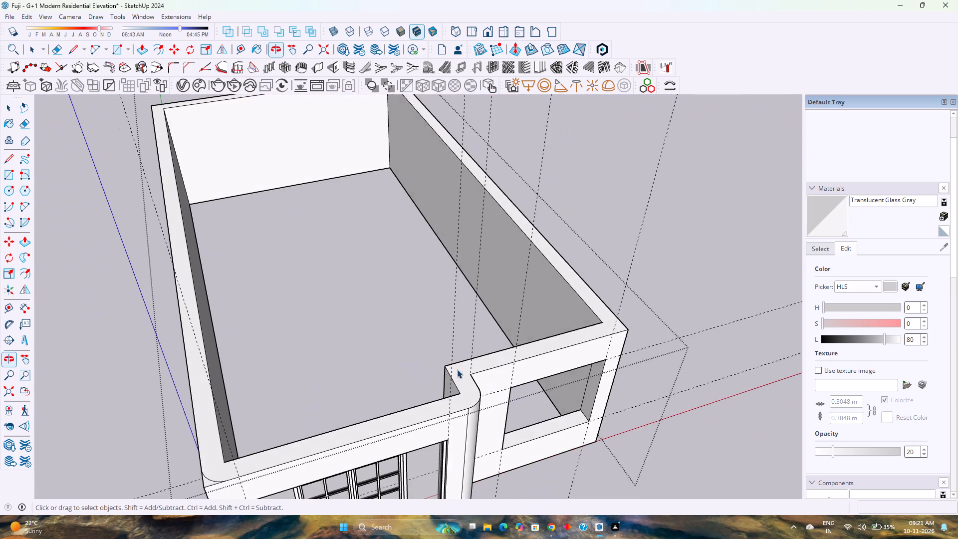
{"action": "scroll", "coordinate": [287, 320], "scroll_direction": "down", "scroll_amount": 4}
{"action": "scroll", "coordinate": [241, 421], "scroll_direction": "up", "scroll_amount": 6}
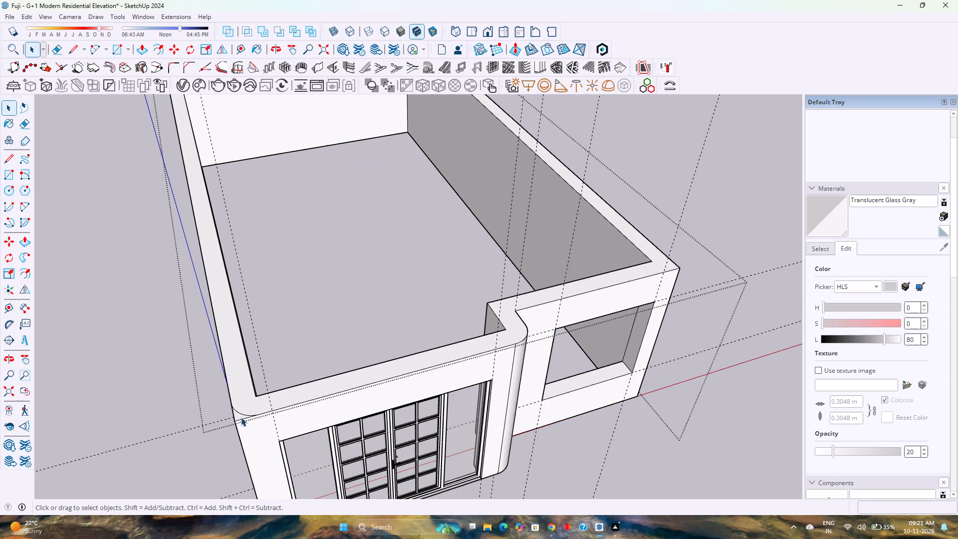
{"action": "left_click", "coordinate": [242, 413]}
{"action": "key", "text": "Delete"}
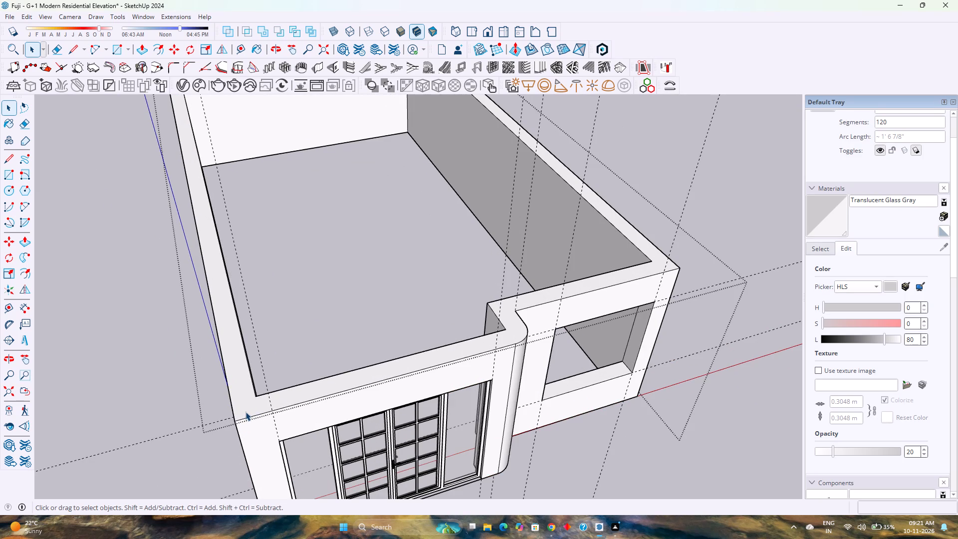
Examine the ground-floor walls from above and from the front corner, including the glazed door, rounded corner and window opening.
{"action": "scroll", "coordinate": [245, 412], "scroll_direction": "down", "scroll_amount": 8}
{"action": "middle_click_drag", "start_coordinate": [366, 418], "coordinate": [165, 409]}
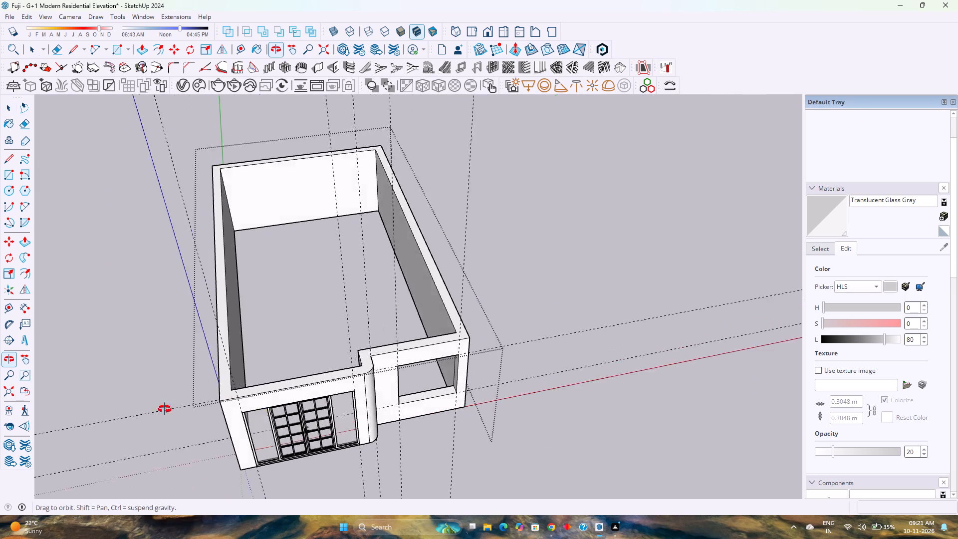
{"action": "middle_click_drag", "start_coordinate": [165, 409], "coordinate": [71, 406]}
{"action": "scroll", "coordinate": [217, 340], "scroll_direction": "down", "scroll_amount": 4}
{"action": "middle_click_drag", "start_coordinate": [205, 344], "coordinate": [333, 222]}
{"action": "scroll", "coordinate": [205, 344], "scroll_direction": "up", "scroll_amount": 1}
{"action": "scroll", "coordinate": [314, 241], "scroll_direction": "up", "scroll_amount": 2}
{"action": "scroll", "coordinate": [314, 241], "scroll_direction": "down", "scroll_amount": 3}
{"action": "scroll", "coordinate": [313, 241], "scroll_direction": "up", "scroll_amount": 2}
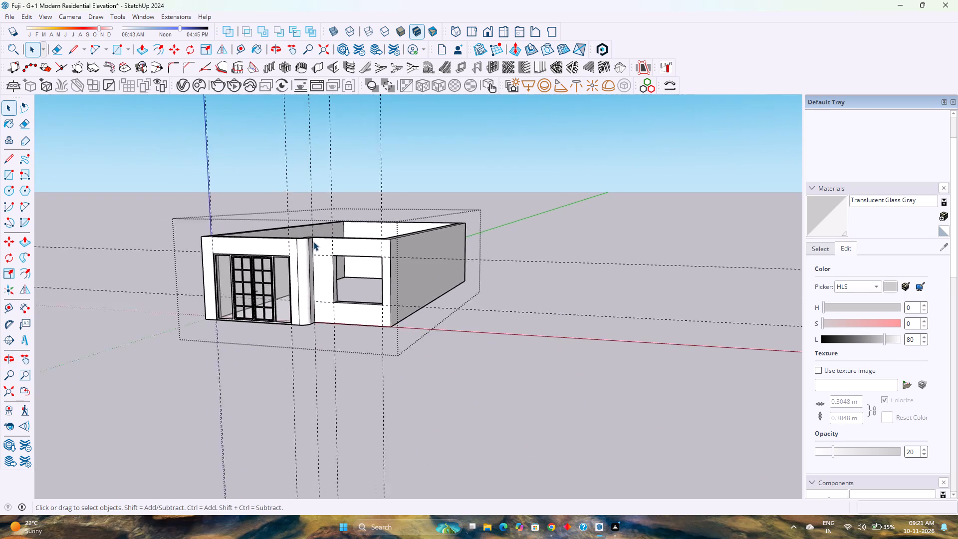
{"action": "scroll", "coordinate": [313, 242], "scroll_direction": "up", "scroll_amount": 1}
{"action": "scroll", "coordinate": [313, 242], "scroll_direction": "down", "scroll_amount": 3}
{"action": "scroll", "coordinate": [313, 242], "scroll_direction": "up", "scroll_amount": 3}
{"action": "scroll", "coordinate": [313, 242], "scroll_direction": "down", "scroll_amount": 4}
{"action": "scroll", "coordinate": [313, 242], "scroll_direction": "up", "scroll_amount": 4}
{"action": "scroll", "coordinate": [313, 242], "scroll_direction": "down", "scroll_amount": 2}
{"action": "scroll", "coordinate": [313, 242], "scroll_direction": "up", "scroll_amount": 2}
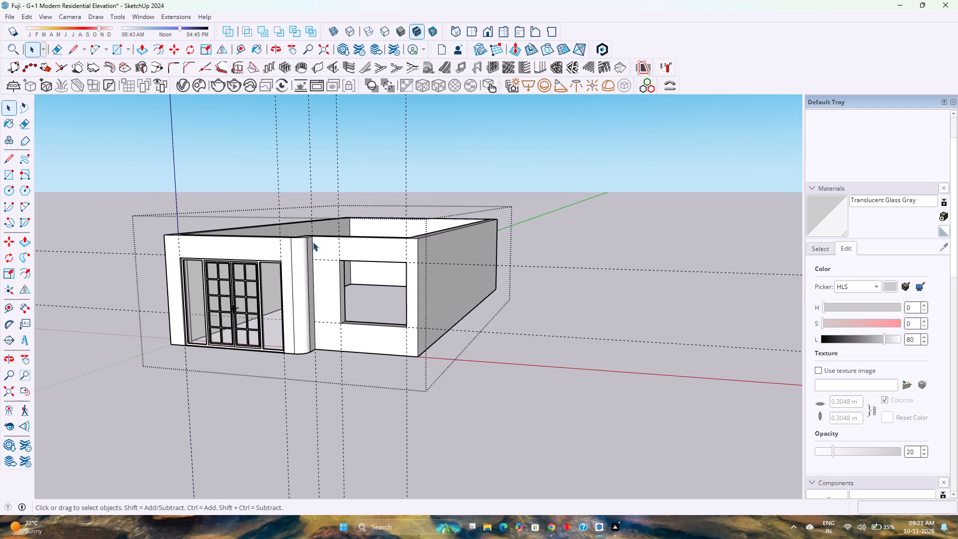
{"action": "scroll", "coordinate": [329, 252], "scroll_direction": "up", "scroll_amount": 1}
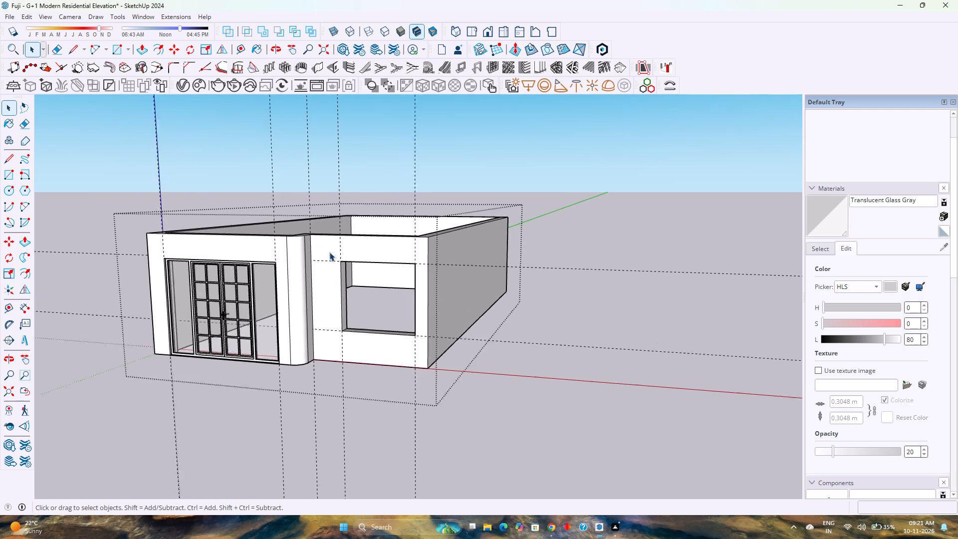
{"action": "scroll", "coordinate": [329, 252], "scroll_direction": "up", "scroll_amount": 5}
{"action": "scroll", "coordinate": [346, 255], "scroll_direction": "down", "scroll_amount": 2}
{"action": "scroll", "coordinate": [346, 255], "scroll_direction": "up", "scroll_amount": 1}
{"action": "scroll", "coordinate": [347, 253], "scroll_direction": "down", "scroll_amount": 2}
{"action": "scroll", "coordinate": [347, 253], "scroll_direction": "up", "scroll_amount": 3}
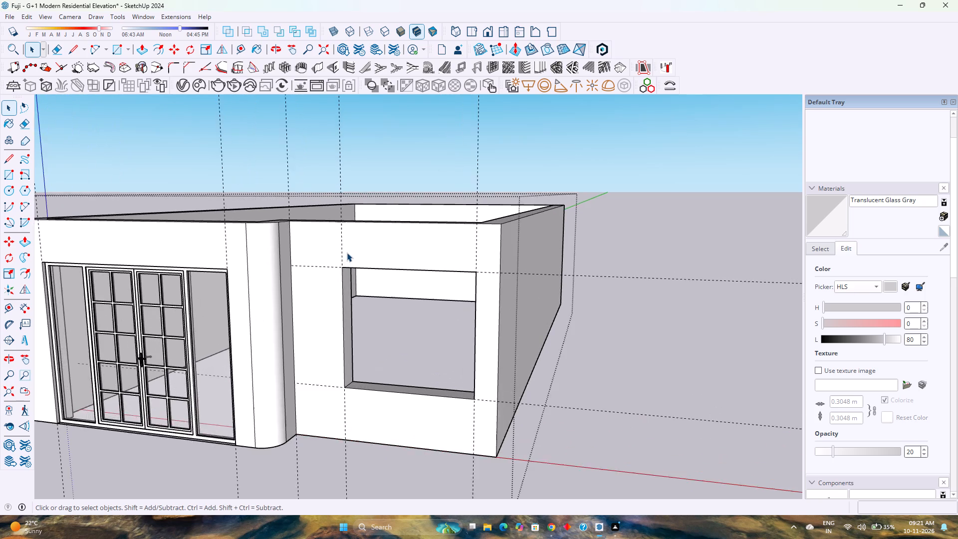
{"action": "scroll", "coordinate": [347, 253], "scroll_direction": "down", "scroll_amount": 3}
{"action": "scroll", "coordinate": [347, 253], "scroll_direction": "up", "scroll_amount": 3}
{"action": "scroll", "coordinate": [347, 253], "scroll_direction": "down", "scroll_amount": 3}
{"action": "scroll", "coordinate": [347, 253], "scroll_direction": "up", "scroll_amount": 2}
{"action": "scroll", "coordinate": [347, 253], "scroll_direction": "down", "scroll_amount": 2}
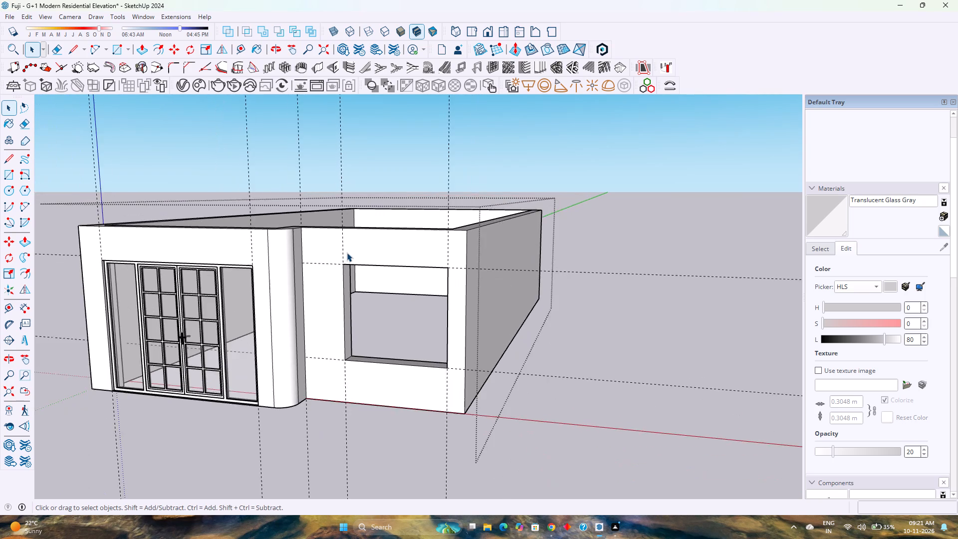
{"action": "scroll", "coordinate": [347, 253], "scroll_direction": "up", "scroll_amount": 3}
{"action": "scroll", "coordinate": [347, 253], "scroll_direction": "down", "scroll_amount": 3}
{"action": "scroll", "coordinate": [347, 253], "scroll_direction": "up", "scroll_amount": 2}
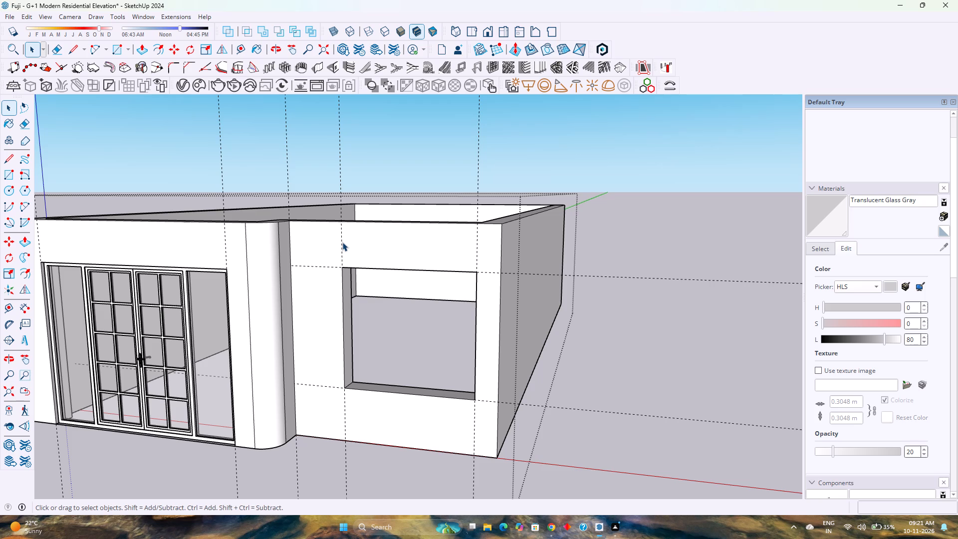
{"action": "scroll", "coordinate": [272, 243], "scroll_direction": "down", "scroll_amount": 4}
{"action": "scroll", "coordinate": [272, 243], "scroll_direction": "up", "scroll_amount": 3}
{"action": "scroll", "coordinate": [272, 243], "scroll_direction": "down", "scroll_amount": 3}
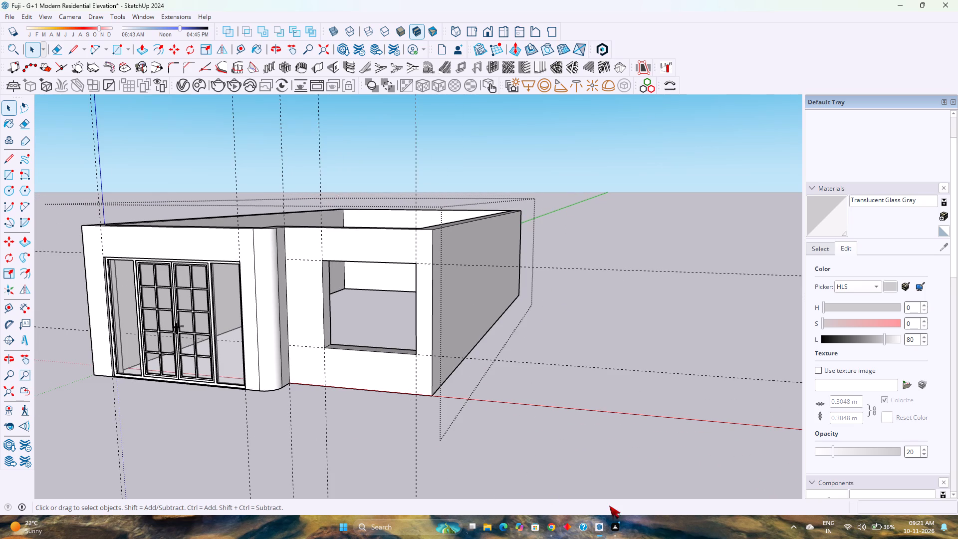
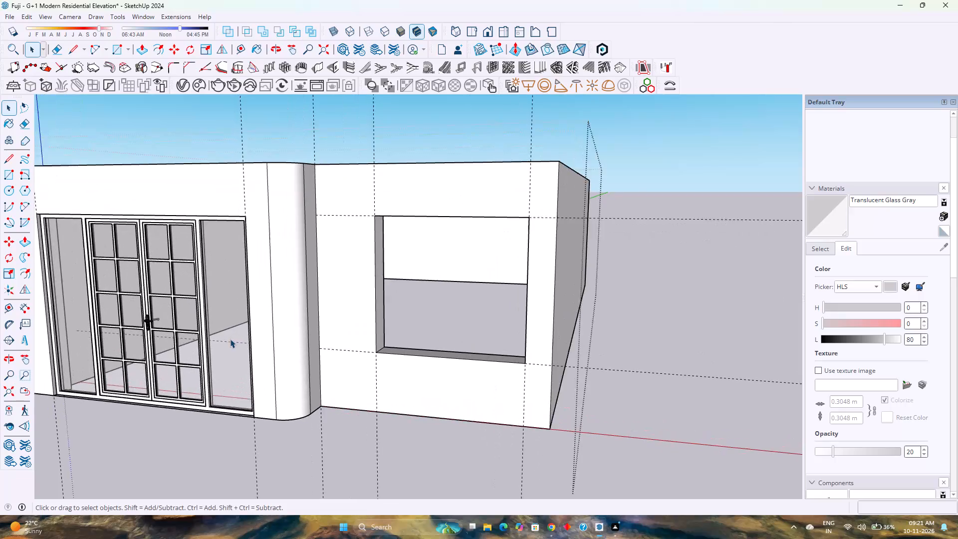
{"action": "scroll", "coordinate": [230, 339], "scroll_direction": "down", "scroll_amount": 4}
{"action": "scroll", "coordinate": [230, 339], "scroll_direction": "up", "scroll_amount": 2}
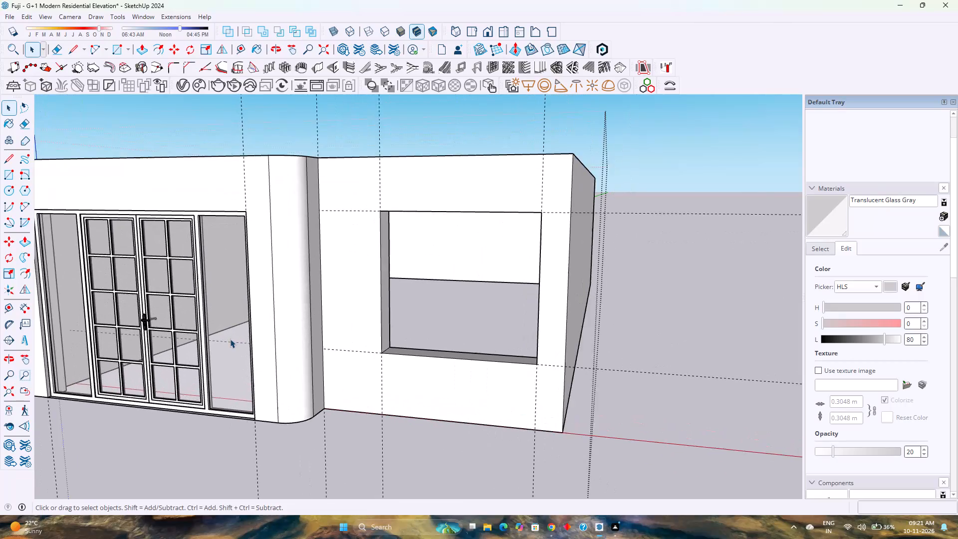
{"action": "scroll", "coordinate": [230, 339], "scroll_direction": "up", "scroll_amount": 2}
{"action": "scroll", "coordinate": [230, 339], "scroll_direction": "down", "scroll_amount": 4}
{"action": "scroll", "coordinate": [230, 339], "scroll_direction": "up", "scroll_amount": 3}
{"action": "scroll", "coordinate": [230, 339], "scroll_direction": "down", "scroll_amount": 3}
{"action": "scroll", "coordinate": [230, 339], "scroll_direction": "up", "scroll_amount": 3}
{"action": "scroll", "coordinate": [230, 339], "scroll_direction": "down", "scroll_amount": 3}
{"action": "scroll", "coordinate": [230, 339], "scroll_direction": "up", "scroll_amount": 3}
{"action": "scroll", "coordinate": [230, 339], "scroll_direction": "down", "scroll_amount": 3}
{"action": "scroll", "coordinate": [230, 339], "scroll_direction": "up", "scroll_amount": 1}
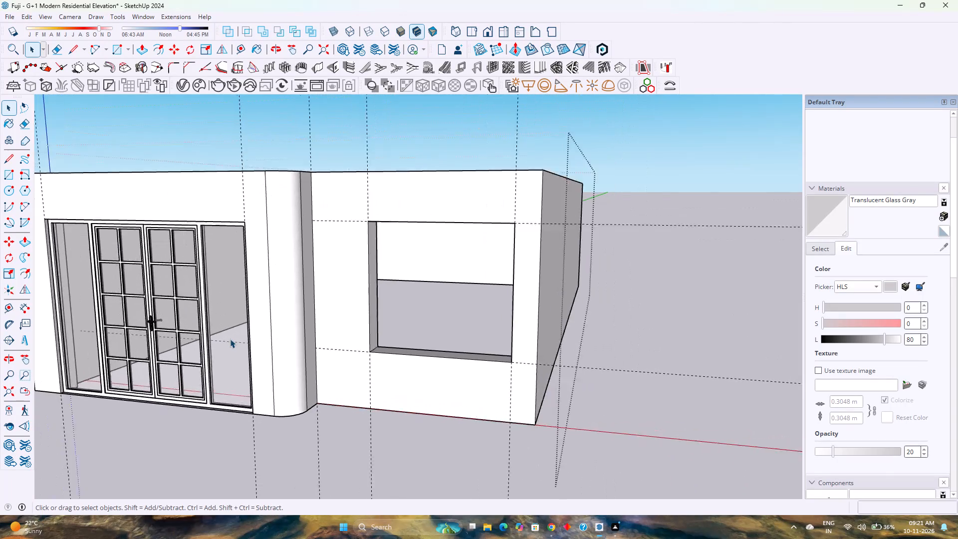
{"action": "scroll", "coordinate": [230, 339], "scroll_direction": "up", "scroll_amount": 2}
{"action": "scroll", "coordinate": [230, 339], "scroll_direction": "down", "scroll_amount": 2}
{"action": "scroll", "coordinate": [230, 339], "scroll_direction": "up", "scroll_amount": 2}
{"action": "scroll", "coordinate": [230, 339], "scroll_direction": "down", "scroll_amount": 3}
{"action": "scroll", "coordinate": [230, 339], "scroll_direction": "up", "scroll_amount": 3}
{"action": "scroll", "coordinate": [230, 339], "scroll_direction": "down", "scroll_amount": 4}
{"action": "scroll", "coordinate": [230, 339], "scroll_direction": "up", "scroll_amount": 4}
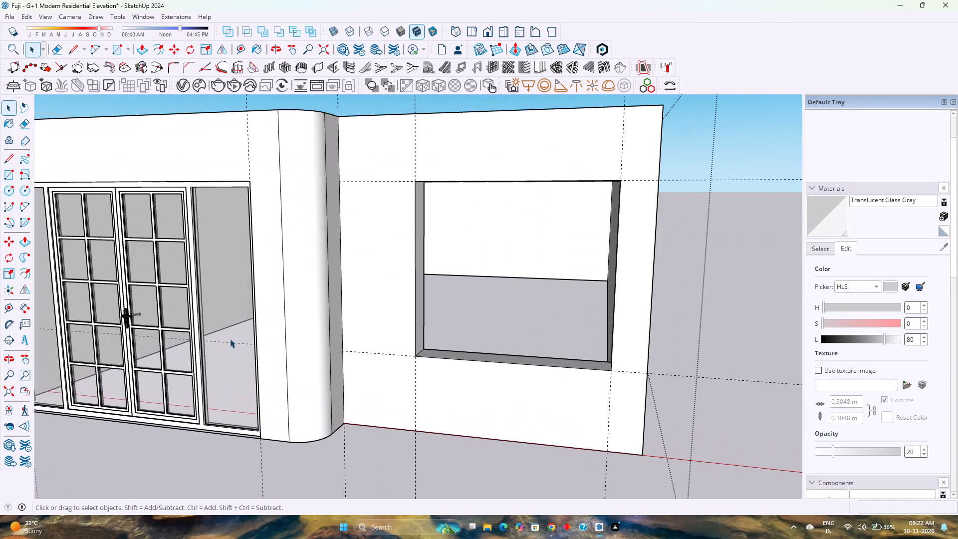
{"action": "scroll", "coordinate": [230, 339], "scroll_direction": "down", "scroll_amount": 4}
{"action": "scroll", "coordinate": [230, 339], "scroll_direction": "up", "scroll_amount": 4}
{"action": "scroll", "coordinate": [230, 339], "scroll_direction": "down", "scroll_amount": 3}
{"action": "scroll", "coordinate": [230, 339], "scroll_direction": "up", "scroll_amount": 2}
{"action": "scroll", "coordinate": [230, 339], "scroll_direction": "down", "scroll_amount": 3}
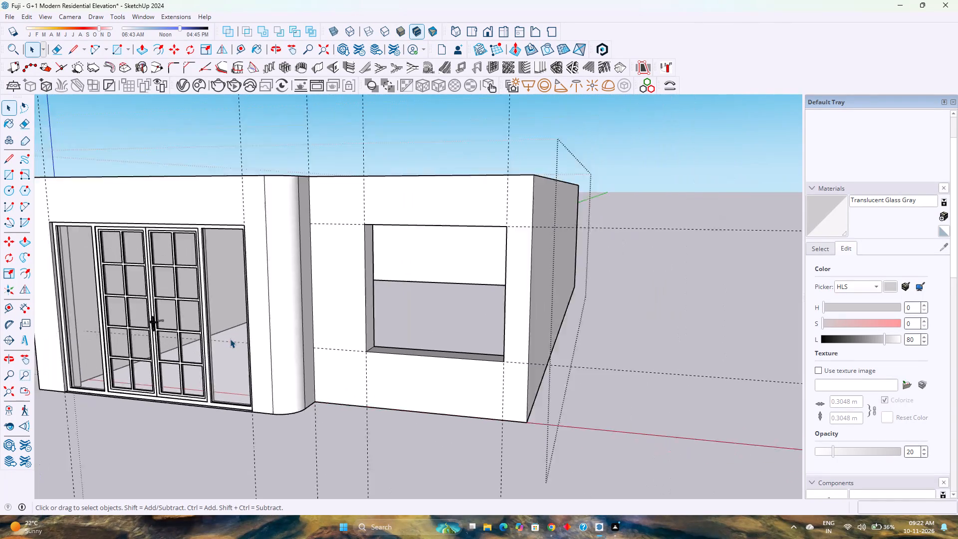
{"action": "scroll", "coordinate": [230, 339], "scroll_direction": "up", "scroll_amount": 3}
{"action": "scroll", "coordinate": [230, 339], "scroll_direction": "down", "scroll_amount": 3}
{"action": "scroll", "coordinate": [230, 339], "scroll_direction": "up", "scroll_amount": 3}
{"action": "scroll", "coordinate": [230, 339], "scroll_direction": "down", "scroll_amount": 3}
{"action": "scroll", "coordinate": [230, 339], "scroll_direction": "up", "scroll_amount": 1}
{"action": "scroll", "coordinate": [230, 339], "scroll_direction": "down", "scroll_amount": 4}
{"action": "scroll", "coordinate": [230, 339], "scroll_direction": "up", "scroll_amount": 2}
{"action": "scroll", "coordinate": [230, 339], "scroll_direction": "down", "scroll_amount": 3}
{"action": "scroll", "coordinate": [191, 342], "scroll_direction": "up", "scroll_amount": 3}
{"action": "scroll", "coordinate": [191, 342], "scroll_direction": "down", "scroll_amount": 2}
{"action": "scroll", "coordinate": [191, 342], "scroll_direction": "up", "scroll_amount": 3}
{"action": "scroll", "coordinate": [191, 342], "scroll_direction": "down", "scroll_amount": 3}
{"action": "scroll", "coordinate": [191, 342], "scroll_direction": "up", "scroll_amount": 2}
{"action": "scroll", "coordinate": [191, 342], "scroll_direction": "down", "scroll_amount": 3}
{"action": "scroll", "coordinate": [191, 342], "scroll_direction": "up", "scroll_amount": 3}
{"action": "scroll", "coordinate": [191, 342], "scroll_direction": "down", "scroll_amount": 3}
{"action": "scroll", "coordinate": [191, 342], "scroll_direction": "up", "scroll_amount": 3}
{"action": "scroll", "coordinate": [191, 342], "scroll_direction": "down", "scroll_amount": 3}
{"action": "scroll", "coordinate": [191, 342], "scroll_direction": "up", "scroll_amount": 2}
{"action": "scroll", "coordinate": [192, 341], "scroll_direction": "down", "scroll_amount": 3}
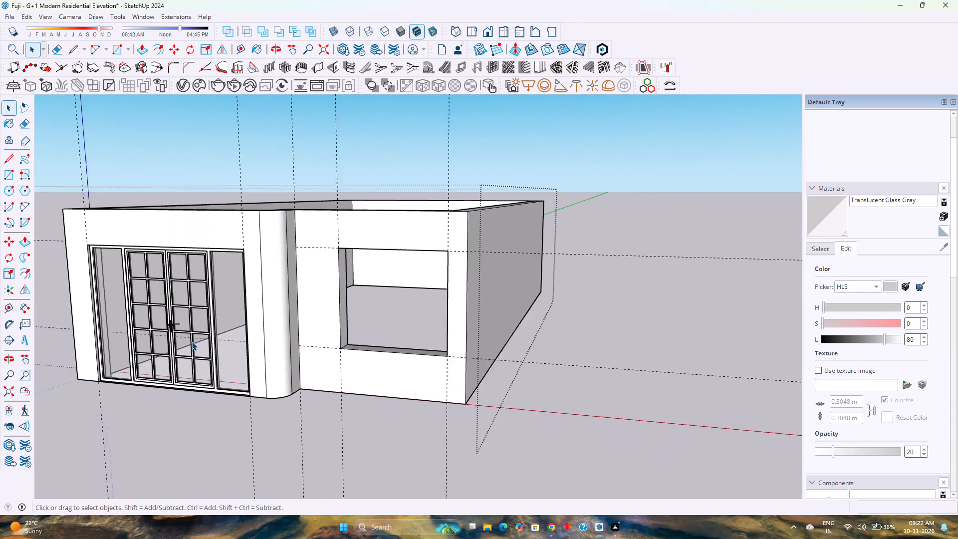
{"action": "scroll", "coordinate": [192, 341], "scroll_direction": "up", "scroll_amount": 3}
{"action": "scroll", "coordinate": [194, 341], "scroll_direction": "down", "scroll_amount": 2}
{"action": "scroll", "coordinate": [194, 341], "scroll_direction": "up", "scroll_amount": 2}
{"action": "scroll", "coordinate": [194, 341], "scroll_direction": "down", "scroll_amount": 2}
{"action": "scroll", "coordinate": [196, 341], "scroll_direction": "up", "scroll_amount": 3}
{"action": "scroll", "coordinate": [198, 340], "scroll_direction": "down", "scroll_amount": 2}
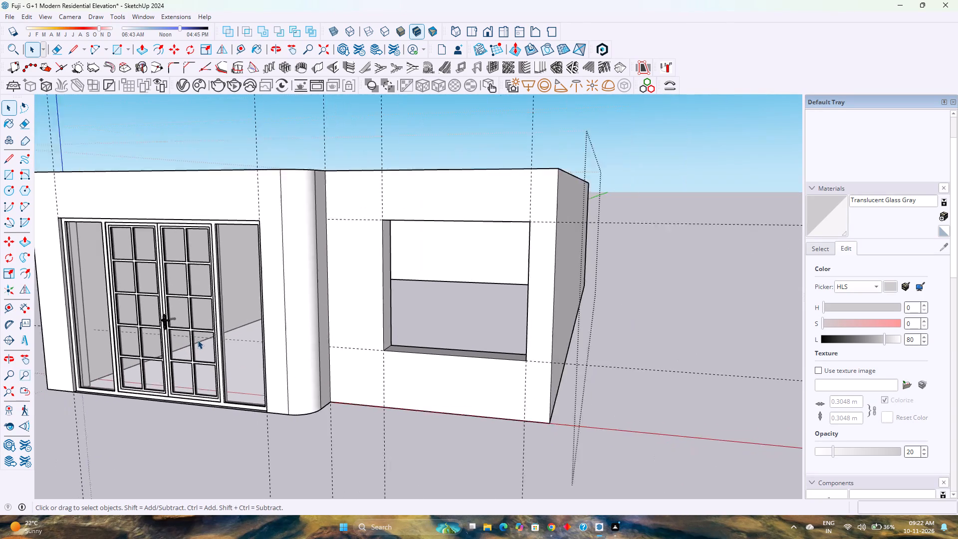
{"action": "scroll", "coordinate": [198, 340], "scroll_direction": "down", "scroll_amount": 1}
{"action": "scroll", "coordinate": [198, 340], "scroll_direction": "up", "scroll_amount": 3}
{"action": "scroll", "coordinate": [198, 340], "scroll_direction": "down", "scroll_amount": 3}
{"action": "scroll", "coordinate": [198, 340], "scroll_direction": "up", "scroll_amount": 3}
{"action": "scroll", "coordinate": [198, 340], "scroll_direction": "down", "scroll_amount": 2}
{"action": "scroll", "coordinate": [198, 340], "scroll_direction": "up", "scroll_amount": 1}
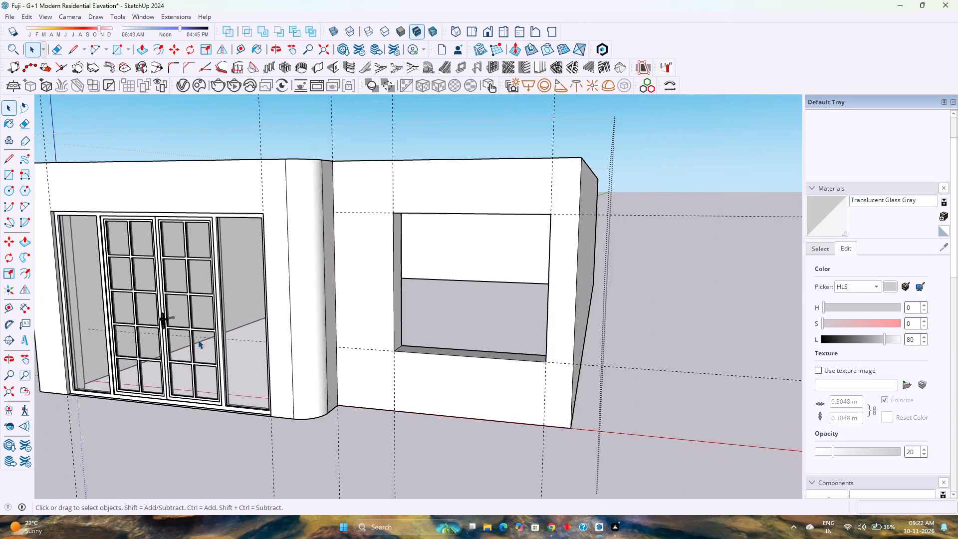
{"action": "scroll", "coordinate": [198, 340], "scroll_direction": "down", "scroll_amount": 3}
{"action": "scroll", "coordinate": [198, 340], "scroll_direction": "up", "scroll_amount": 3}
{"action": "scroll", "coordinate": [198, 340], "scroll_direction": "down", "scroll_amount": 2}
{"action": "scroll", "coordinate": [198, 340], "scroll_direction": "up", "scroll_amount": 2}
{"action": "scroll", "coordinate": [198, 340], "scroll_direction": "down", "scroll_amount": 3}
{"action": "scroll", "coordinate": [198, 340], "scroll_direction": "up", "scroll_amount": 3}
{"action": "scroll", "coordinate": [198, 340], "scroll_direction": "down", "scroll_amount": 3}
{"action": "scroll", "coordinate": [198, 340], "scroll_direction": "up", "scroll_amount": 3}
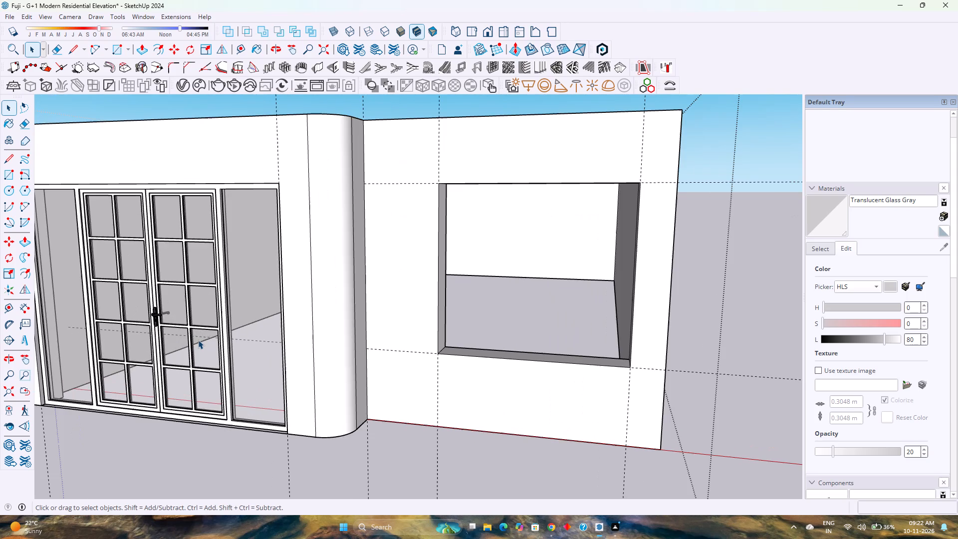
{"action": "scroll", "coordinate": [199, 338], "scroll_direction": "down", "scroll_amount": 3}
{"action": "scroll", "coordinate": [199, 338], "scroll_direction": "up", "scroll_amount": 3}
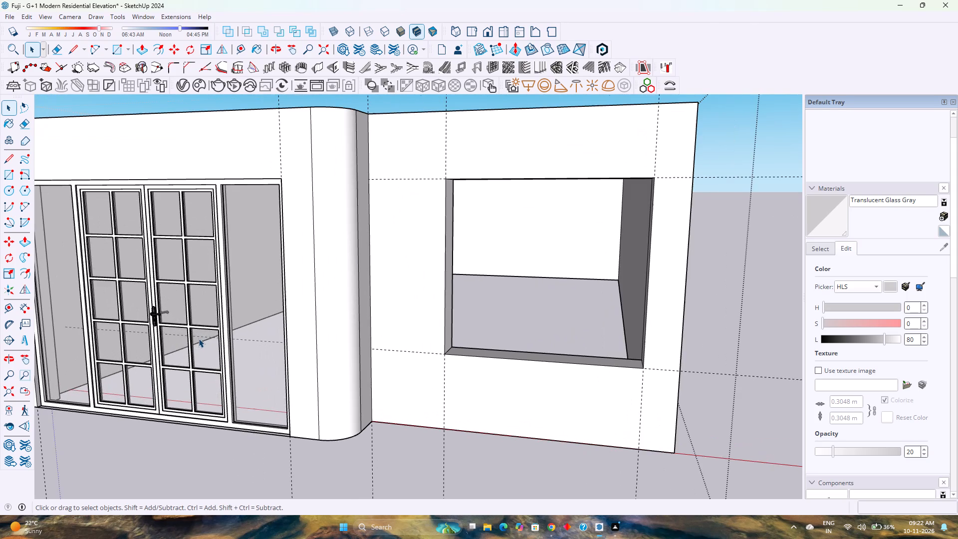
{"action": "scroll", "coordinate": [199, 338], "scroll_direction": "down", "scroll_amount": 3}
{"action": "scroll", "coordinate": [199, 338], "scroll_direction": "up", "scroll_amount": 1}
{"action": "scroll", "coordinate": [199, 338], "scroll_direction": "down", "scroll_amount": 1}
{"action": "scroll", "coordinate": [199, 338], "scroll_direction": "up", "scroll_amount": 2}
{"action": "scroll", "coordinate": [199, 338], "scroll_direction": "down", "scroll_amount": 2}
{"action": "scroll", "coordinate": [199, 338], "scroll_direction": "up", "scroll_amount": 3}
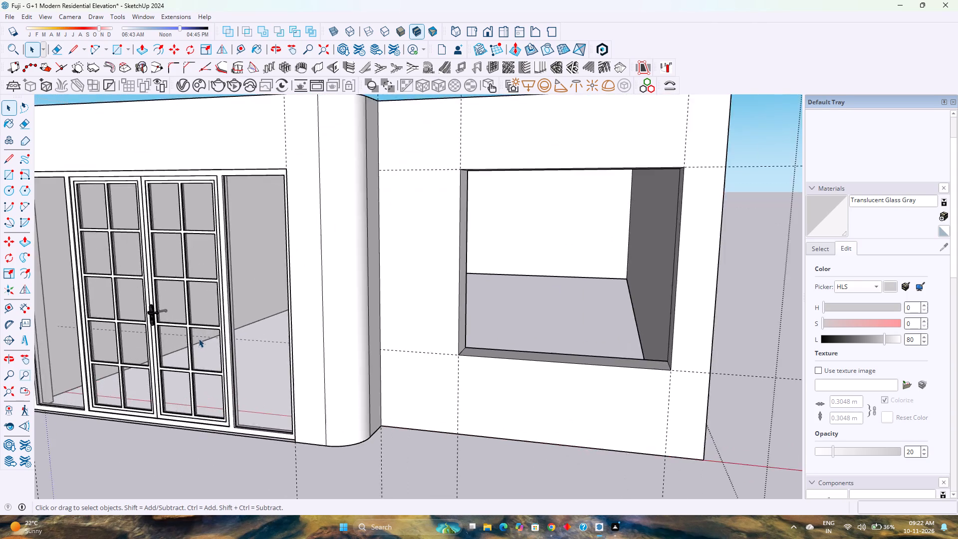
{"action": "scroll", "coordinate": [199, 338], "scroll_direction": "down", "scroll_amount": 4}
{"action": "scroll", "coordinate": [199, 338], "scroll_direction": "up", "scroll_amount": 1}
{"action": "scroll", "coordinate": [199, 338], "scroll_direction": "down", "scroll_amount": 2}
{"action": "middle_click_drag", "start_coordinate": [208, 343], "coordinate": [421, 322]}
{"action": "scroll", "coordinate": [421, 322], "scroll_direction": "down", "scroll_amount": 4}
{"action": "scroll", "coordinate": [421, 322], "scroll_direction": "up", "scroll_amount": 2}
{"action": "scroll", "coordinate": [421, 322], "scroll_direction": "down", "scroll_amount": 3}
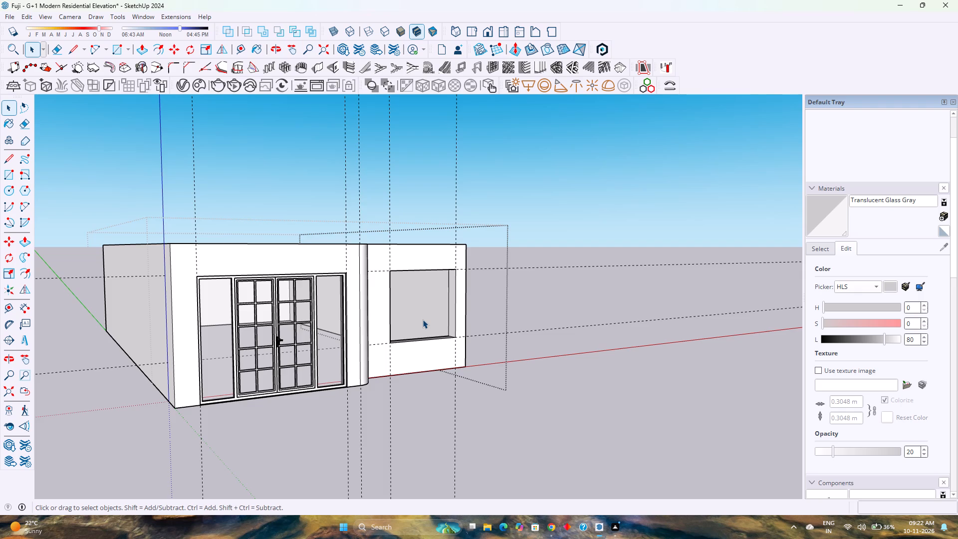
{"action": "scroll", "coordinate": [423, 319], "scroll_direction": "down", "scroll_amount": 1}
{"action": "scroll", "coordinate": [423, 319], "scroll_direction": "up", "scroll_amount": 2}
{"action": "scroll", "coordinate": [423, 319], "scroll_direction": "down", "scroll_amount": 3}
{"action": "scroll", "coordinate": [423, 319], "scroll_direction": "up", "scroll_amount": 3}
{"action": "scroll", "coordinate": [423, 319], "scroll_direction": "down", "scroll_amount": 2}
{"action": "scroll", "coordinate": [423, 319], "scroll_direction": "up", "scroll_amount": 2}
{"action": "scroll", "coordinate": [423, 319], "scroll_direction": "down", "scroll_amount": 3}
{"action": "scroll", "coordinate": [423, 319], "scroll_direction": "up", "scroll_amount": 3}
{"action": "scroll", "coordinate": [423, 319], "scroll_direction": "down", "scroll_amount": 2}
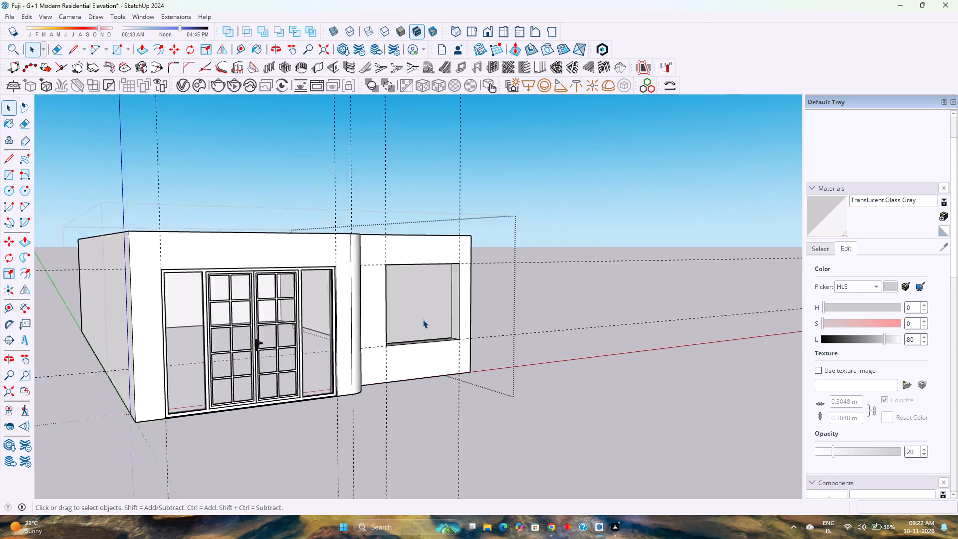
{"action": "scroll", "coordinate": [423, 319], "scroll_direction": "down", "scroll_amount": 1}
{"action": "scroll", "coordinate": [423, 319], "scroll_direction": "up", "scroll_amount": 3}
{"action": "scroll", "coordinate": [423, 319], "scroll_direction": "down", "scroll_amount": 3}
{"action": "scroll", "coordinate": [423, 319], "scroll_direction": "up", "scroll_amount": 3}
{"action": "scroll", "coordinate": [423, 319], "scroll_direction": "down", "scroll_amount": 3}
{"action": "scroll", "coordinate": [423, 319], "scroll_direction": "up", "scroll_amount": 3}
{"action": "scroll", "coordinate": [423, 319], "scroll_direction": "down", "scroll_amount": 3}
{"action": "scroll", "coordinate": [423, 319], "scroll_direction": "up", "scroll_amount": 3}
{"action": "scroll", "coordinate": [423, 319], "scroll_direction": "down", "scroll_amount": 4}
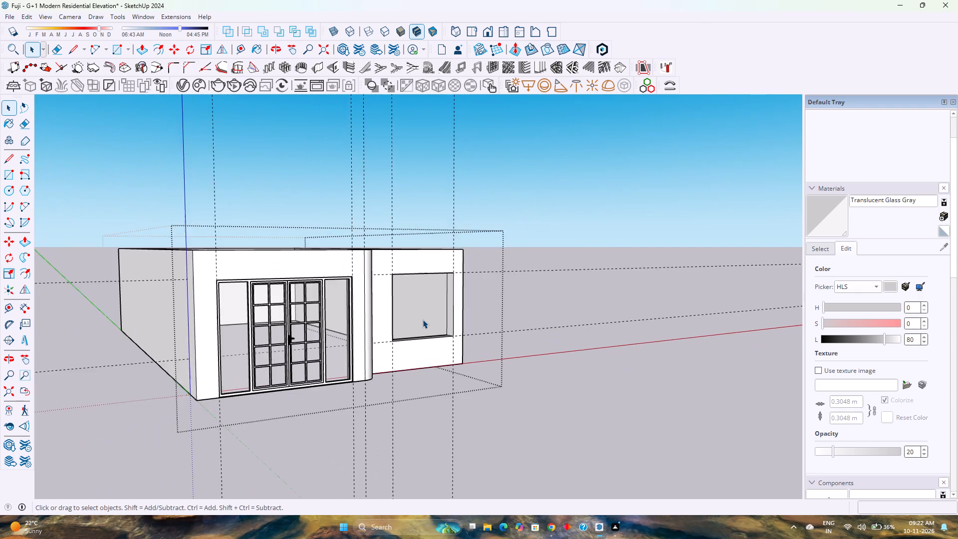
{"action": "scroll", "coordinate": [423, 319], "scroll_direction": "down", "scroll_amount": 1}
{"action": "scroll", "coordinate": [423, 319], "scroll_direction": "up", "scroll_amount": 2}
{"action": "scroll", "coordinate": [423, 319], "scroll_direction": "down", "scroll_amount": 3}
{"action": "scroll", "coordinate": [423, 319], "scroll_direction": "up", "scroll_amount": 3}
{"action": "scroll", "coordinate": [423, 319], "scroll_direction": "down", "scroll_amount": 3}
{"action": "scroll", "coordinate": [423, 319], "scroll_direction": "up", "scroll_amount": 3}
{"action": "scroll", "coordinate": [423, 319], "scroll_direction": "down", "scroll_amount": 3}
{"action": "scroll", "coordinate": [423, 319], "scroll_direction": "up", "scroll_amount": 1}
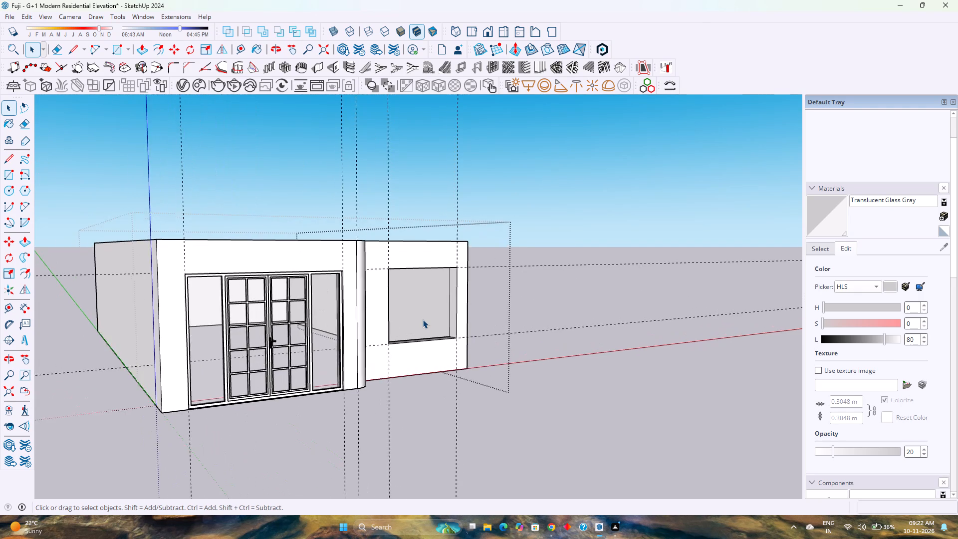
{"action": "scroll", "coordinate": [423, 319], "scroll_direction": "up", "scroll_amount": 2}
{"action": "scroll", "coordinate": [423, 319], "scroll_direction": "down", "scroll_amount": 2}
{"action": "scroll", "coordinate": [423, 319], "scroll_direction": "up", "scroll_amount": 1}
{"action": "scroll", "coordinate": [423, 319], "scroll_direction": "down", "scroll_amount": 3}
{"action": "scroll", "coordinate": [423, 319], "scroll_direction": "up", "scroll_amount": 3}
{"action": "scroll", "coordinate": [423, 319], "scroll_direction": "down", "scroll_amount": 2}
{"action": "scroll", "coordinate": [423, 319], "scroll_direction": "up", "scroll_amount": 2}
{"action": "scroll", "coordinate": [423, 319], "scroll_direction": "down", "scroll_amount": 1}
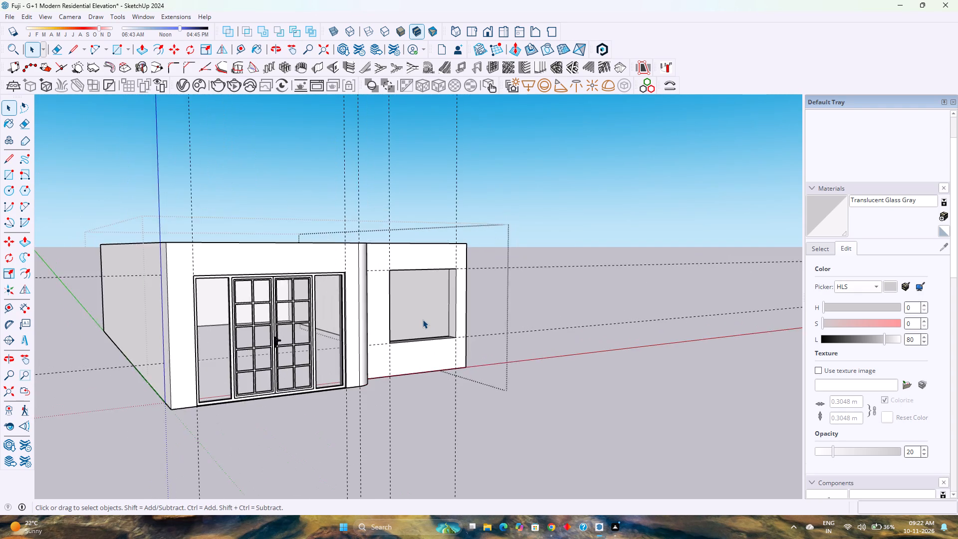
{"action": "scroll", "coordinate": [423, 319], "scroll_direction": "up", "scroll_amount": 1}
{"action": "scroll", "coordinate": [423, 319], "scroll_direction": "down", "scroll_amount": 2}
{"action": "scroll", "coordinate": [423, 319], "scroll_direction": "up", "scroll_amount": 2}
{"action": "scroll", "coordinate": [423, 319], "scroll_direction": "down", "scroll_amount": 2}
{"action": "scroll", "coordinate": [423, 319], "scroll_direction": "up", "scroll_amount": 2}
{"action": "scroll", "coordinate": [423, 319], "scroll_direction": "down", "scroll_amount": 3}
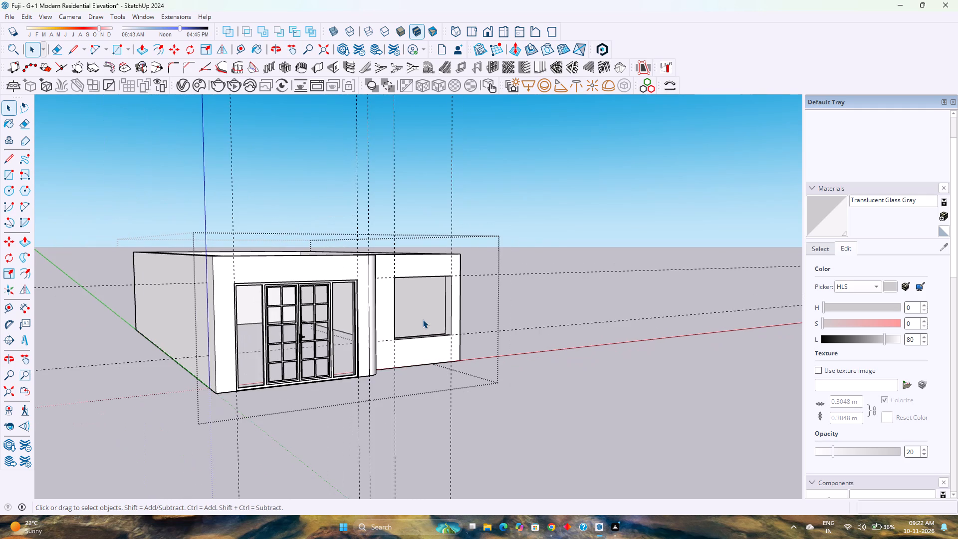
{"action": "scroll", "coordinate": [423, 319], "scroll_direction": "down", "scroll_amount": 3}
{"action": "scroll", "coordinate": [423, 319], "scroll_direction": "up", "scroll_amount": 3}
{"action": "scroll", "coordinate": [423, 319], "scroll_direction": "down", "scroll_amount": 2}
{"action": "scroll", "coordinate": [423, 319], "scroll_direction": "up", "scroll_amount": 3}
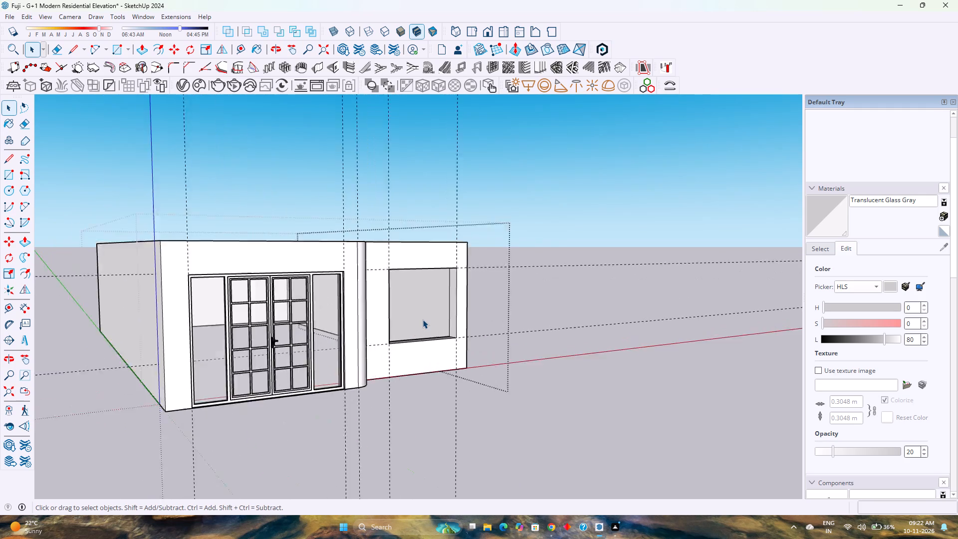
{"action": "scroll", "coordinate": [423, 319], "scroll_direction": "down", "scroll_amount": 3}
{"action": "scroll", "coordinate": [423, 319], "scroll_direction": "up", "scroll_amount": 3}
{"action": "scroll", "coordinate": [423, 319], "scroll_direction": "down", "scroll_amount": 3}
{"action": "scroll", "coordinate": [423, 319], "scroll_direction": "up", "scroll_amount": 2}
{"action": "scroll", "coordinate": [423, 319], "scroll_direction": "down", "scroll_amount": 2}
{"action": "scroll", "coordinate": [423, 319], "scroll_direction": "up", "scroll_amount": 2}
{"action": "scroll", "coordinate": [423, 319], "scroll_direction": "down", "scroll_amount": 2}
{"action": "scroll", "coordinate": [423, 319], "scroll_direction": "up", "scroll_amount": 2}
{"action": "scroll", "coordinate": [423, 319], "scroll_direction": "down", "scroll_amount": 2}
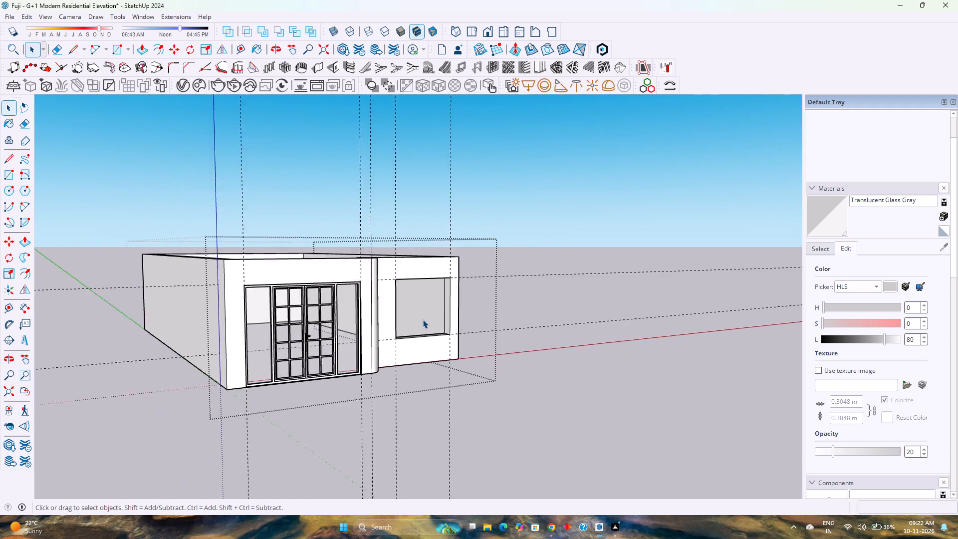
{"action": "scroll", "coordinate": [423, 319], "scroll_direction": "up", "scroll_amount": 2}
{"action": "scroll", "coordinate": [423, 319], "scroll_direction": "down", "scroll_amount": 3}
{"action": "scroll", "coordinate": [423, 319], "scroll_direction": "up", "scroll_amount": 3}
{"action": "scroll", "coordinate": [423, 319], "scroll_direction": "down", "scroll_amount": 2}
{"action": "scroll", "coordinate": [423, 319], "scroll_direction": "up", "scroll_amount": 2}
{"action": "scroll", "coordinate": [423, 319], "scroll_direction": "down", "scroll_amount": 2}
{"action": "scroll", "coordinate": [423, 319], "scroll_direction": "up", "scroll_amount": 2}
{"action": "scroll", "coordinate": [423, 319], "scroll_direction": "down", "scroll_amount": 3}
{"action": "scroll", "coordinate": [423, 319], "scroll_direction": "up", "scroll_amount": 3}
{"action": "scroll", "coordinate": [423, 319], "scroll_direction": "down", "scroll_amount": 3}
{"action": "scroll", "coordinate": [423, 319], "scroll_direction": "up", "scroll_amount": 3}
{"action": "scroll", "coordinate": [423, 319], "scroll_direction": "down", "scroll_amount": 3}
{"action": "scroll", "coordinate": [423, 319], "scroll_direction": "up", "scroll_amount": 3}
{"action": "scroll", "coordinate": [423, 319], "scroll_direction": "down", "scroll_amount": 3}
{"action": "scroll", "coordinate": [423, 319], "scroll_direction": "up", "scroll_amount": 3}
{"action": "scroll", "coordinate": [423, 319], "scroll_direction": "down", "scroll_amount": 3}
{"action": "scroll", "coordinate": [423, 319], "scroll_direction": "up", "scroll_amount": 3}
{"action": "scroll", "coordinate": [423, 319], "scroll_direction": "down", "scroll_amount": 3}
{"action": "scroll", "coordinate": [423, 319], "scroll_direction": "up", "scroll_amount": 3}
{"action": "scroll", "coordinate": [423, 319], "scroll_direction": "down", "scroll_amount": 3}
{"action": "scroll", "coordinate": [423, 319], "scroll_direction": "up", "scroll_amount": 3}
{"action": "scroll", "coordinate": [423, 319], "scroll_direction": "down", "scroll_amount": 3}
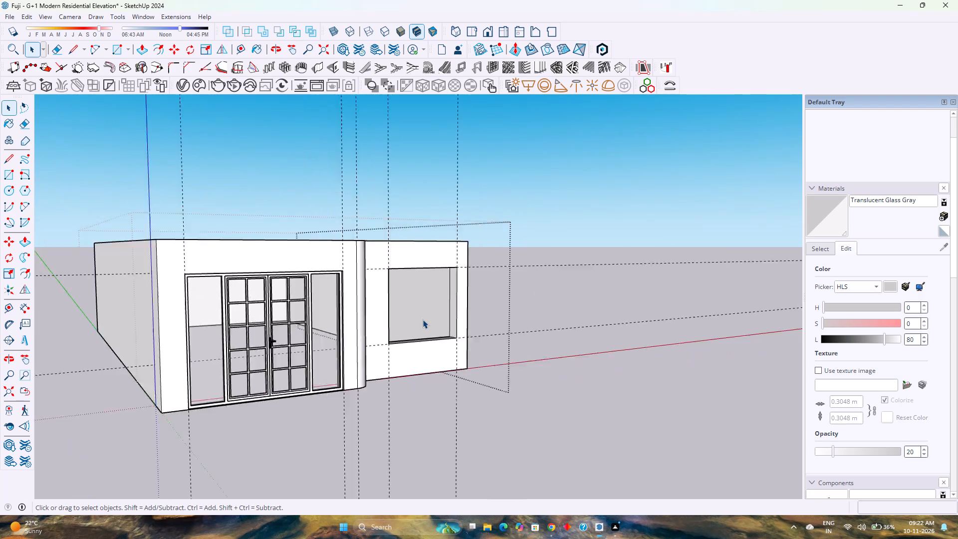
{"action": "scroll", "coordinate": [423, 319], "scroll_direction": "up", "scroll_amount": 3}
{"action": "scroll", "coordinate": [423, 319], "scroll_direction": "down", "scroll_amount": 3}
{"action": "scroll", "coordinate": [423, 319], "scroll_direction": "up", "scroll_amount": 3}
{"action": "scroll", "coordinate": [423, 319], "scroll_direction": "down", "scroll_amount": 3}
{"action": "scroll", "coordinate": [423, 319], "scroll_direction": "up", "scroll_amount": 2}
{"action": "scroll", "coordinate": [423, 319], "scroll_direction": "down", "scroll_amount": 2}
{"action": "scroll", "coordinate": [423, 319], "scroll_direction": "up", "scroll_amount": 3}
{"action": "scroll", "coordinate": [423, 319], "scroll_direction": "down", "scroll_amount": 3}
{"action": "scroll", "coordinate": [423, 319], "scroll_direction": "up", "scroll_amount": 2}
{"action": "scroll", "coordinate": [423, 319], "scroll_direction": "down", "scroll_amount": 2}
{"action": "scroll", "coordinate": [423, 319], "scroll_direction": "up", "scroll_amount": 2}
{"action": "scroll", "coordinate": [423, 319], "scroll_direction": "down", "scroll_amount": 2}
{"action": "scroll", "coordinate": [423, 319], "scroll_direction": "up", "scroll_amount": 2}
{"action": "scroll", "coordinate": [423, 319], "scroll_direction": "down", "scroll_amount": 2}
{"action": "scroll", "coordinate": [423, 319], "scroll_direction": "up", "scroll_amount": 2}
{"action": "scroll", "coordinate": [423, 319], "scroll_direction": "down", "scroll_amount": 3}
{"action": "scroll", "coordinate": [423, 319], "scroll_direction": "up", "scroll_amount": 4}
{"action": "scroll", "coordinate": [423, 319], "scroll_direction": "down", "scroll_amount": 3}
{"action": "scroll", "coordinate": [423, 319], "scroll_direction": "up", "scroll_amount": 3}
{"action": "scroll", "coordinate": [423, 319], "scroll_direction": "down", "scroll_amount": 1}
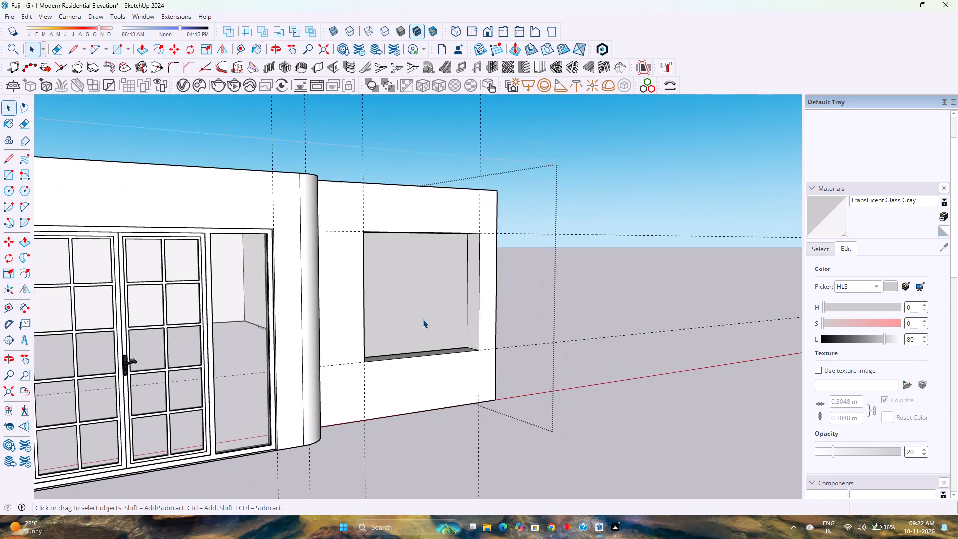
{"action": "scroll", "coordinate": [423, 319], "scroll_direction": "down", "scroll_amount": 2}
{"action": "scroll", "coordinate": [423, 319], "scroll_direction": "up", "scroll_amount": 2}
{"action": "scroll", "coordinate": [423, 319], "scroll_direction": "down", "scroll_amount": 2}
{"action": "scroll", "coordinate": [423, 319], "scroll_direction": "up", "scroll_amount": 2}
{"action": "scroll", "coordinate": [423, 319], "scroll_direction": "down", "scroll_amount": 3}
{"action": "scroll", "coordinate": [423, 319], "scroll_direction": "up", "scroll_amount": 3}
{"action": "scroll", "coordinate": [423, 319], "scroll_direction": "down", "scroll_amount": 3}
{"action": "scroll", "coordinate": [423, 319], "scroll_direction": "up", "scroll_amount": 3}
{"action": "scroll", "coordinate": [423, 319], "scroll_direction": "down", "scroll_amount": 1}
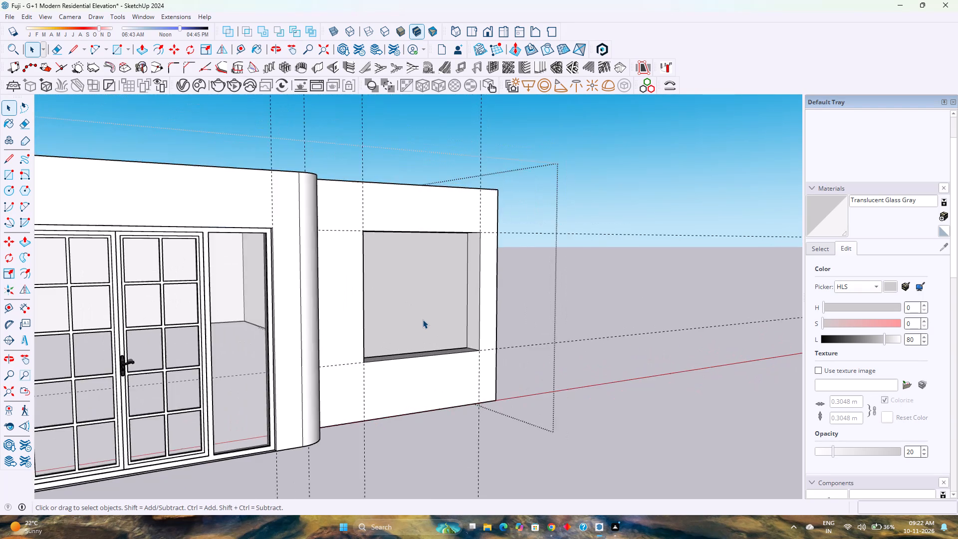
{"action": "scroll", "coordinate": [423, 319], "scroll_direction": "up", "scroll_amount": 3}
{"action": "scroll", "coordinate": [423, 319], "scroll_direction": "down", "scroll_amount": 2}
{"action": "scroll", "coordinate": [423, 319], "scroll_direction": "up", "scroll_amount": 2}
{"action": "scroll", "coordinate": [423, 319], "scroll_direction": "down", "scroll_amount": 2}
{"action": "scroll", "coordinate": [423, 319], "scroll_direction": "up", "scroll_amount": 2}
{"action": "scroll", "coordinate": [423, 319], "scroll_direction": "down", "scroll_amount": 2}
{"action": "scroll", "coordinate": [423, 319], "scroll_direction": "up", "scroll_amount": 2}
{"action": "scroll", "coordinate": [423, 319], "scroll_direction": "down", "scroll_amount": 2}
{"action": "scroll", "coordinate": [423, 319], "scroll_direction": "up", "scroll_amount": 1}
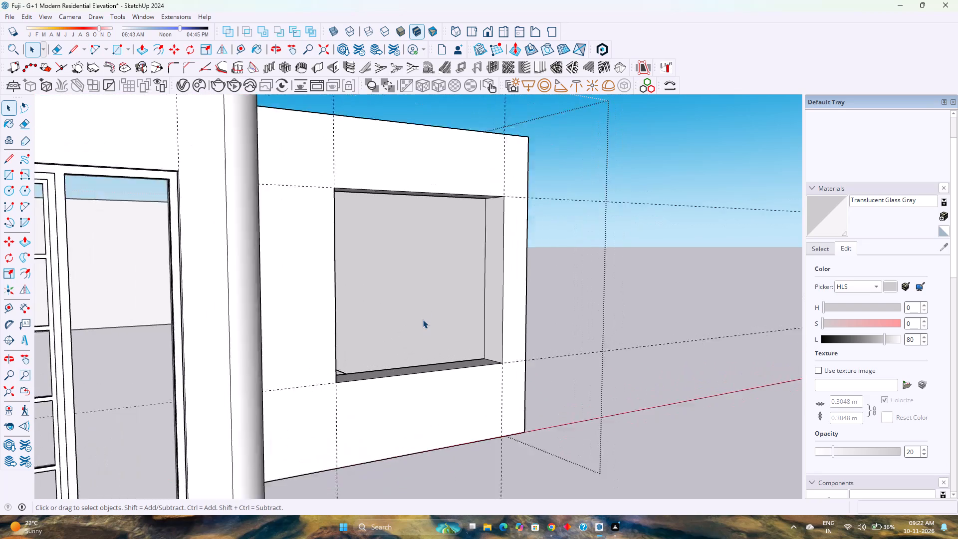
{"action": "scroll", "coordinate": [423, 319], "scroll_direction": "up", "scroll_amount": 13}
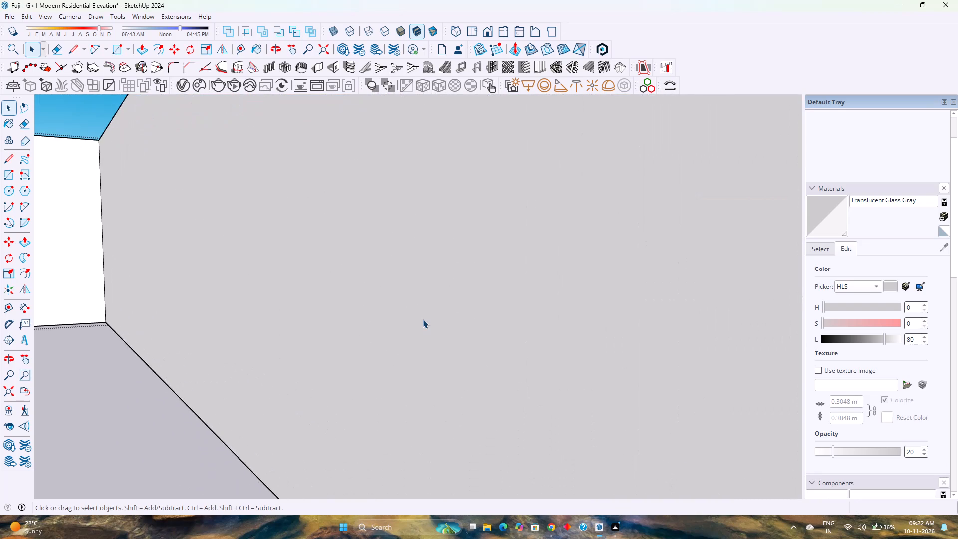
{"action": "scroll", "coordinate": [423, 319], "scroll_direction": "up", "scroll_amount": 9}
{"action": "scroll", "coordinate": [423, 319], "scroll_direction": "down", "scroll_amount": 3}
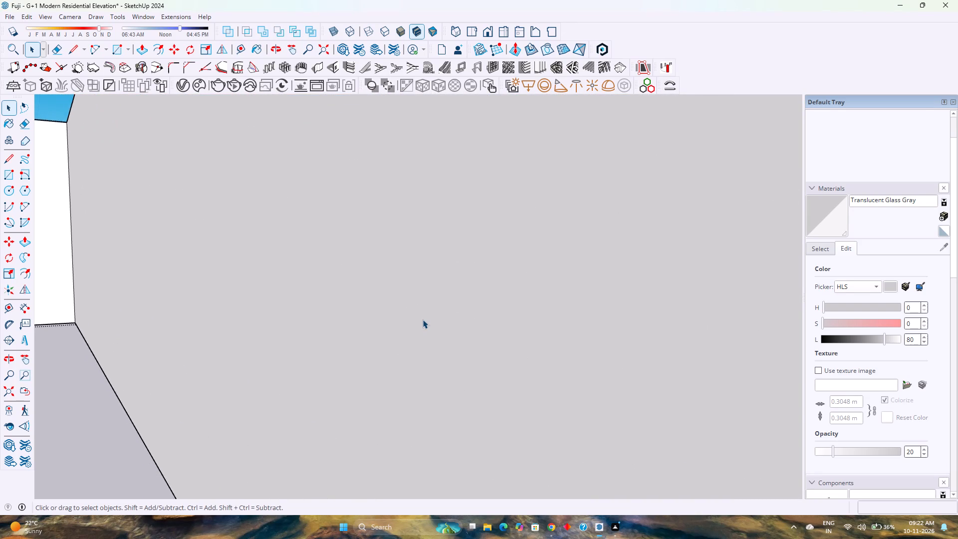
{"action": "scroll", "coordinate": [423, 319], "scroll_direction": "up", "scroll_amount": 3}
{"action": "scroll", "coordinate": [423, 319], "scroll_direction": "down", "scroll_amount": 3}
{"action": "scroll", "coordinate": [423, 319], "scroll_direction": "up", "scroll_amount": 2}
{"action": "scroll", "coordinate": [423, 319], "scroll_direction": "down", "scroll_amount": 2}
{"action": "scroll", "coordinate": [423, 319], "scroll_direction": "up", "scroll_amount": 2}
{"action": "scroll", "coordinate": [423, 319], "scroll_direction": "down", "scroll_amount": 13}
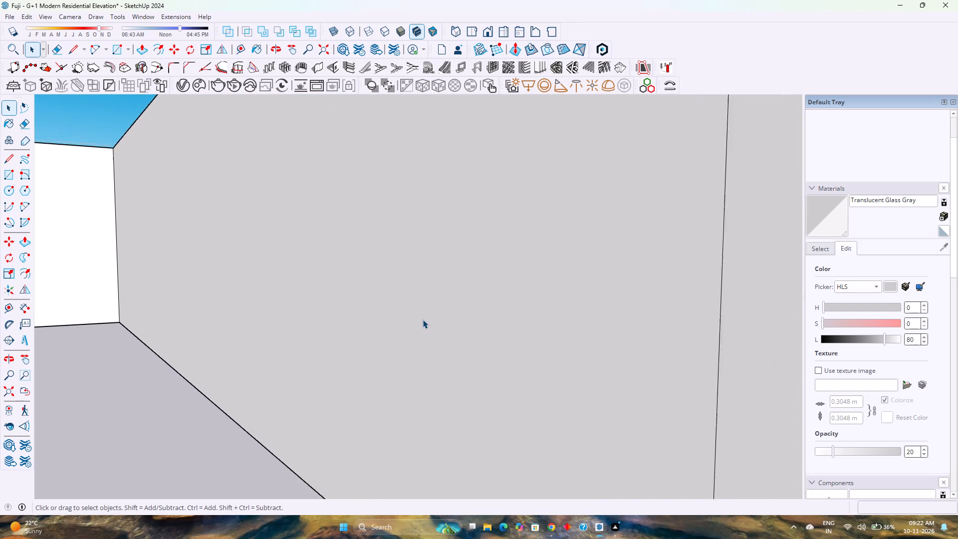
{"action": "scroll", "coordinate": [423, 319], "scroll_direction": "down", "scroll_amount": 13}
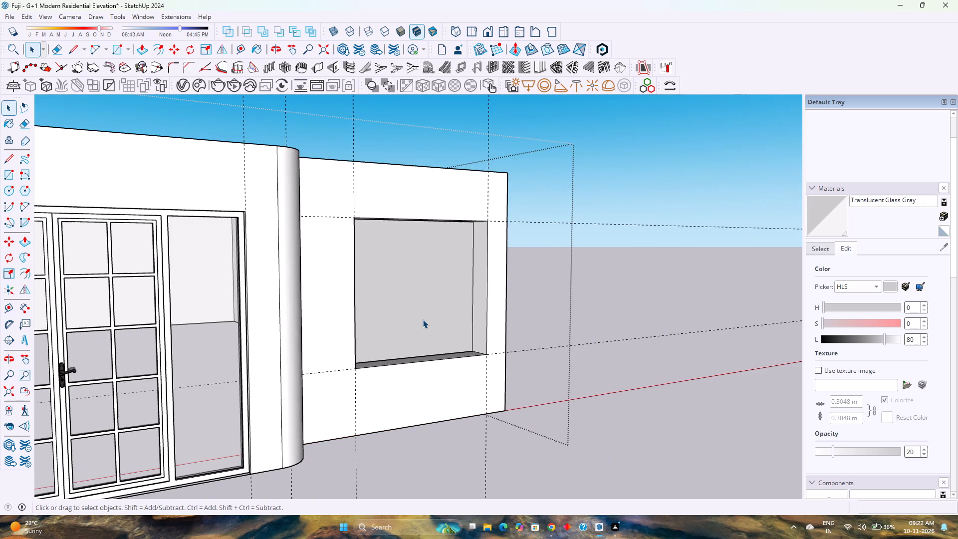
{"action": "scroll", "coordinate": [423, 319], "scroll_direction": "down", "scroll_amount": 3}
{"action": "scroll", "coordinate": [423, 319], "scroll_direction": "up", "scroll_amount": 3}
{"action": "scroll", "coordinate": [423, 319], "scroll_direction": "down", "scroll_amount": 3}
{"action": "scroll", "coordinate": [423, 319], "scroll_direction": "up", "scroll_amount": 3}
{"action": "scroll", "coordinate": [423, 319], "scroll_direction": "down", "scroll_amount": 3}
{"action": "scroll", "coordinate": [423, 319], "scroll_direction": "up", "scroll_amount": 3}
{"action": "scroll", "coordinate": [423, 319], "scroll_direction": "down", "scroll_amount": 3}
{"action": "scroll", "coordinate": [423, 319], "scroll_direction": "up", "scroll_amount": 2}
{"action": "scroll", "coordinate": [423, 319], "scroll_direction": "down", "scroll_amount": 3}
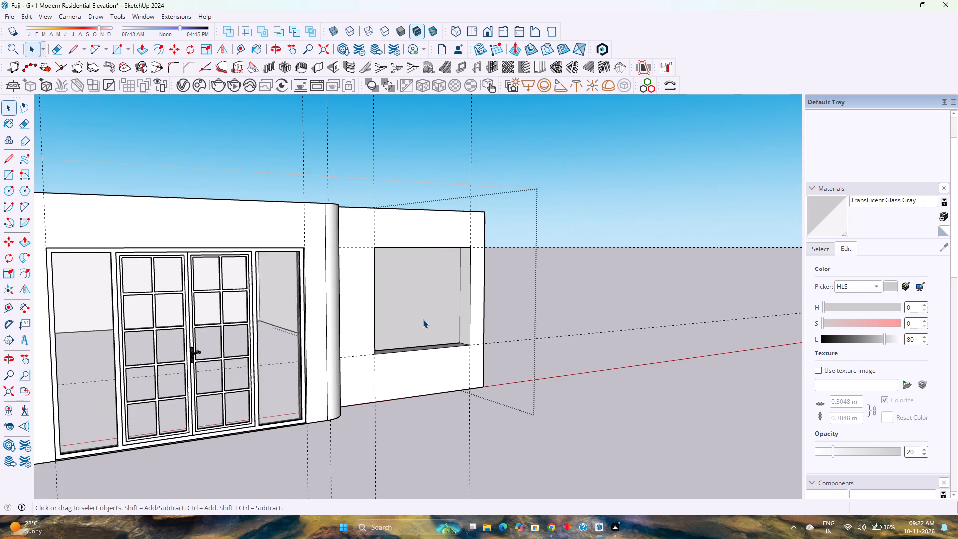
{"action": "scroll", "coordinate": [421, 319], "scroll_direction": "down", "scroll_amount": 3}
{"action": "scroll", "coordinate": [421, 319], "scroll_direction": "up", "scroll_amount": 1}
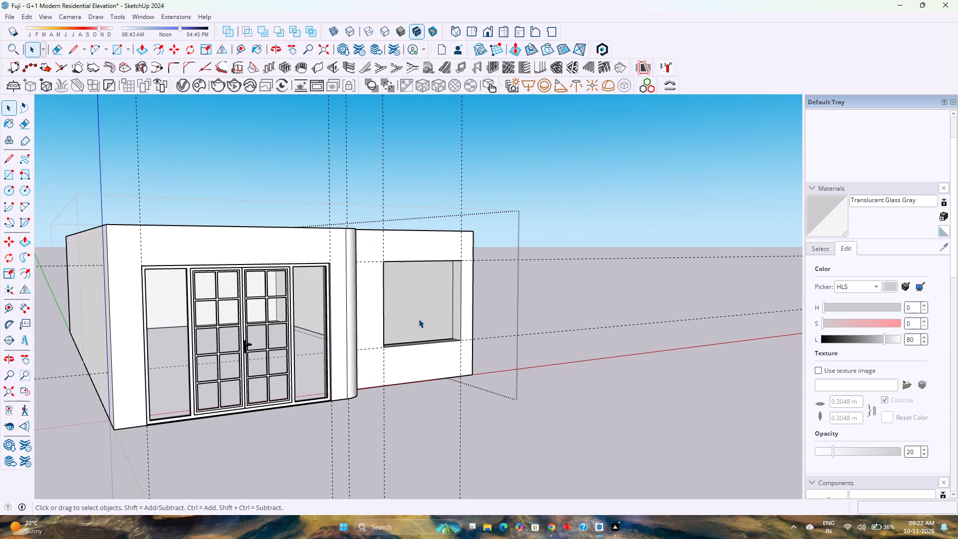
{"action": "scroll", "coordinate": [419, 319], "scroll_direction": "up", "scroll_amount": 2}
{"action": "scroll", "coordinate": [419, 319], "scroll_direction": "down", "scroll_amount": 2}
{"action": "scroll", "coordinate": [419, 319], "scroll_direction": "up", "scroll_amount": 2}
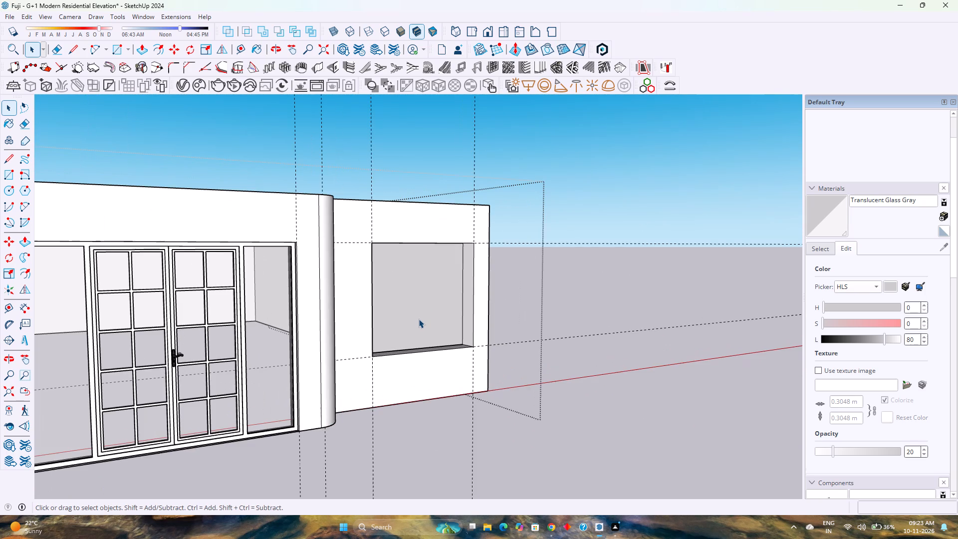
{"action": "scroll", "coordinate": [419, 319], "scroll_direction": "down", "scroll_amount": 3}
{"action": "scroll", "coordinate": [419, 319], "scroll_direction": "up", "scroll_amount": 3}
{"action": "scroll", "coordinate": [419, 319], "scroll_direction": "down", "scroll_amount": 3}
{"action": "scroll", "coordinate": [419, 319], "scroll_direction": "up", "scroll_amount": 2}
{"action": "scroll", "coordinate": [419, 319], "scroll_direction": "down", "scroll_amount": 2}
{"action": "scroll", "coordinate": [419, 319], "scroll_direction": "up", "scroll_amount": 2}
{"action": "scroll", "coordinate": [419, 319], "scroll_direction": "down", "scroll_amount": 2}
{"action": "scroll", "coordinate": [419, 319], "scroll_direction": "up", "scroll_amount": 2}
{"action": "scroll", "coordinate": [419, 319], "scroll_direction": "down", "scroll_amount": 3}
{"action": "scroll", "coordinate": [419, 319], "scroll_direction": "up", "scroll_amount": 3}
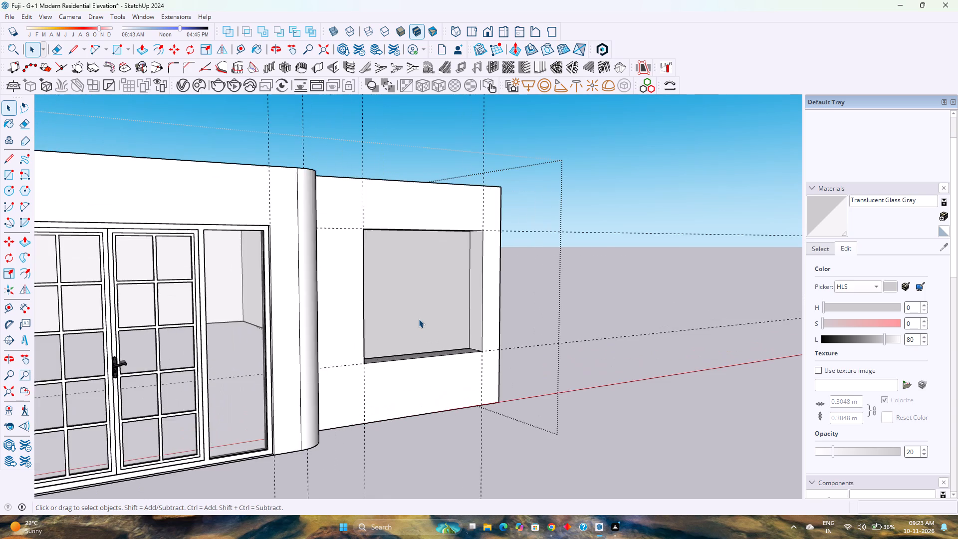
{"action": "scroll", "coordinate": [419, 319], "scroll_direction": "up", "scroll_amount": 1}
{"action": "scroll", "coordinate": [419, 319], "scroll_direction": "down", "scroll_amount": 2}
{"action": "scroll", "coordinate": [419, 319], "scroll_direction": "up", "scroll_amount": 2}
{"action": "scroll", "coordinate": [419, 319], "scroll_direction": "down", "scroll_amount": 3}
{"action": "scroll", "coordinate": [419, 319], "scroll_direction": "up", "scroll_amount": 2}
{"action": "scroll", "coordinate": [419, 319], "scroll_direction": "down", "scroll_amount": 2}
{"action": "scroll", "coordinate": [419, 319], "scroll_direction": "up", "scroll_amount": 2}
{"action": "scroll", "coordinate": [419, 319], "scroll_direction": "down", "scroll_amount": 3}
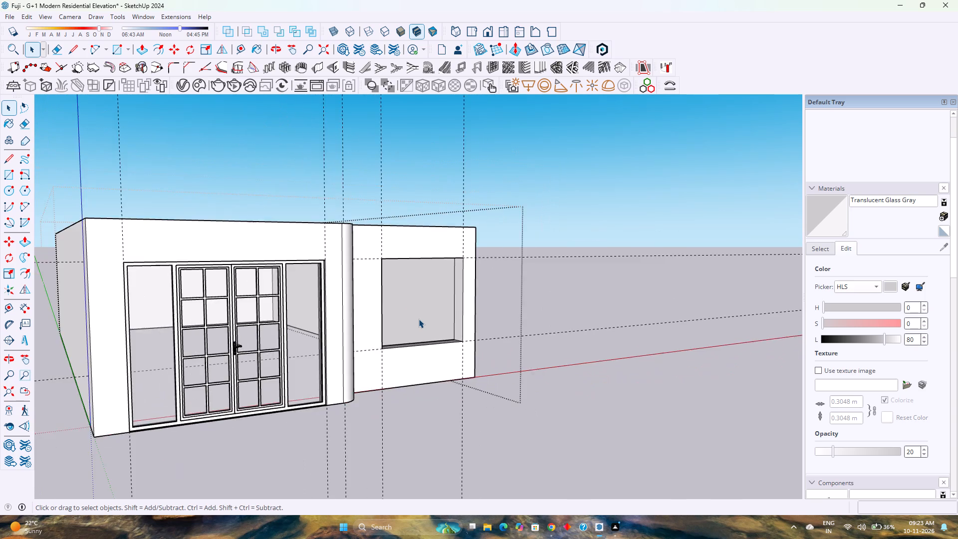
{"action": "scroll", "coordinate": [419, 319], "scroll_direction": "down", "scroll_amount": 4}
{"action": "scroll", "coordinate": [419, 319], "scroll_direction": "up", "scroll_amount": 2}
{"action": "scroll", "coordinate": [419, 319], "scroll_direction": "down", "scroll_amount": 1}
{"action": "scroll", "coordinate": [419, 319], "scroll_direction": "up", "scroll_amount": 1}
Examine the ground-floor walls, glazed door and window opening from the front and from a raised corner view.
{"action": "middle_click_drag", "start_coordinate": [417, 321], "coordinate": [350, 327]}
{"action": "middle_click", "coordinate": [350, 327]}
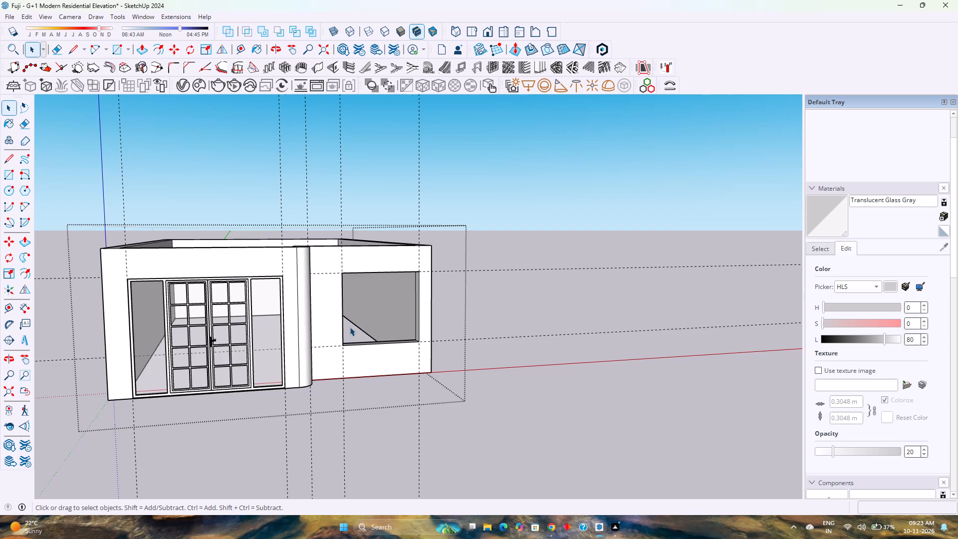
{"action": "scroll", "coordinate": [350, 327], "scroll_direction": "down", "scroll_amount": 2}
{"action": "scroll", "coordinate": [350, 327], "scroll_direction": "up", "scroll_amount": 2}
{"action": "scroll", "coordinate": [350, 327], "scroll_direction": "down", "scroll_amount": 2}
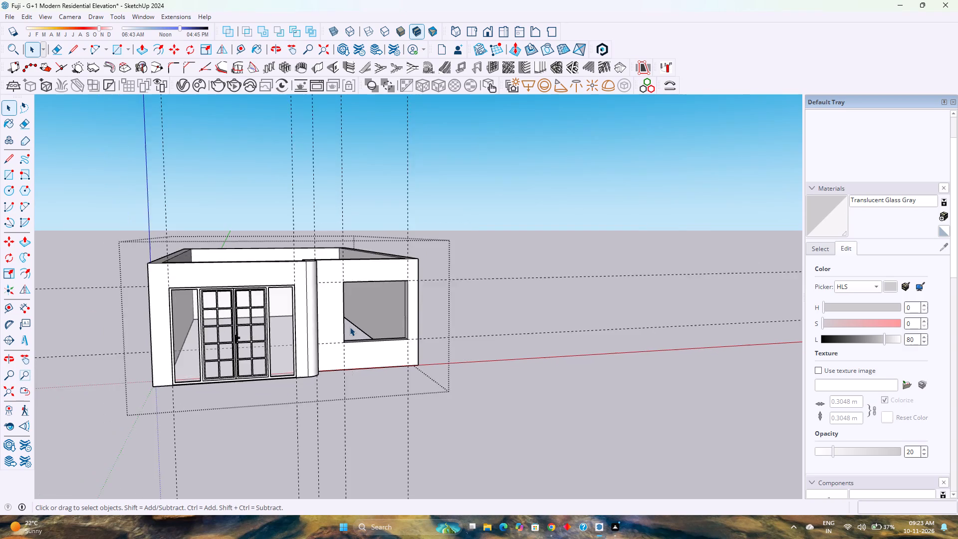
{"action": "scroll", "coordinate": [350, 327], "scroll_direction": "down", "scroll_amount": 1}
{"action": "scroll", "coordinate": [350, 327], "scroll_direction": "up", "scroll_amount": 3}
{"action": "scroll", "coordinate": [350, 327], "scroll_direction": "down", "scroll_amount": 3}
{"action": "scroll", "coordinate": [350, 327], "scroll_direction": "up", "scroll_amount": 3}
{"action": "scroll", "coordinate": [350, 327], "scroll_direction": "down", "scroll_amount": 3}
{"action": "scroll", "coordinate": [350, 327], "scroll_direction": "up", "scroll_amount": 2}
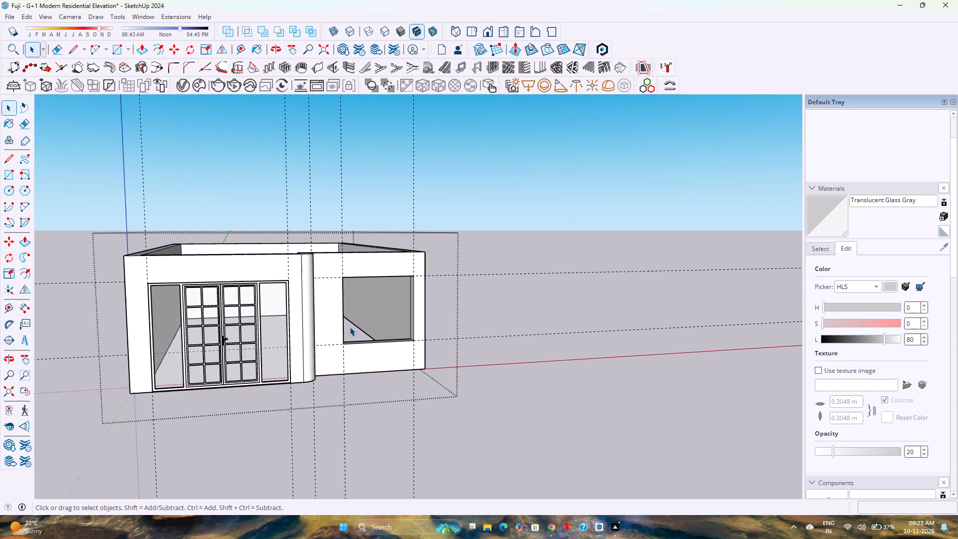
{"action": "scroll", "coordinate": [350, 327], "scroll_direction": "up", "scroll_amount": 1}
{"action": "scroll", "coordinate": [350, 327], "scroll_direction": "down", "scroll_amount": 3}
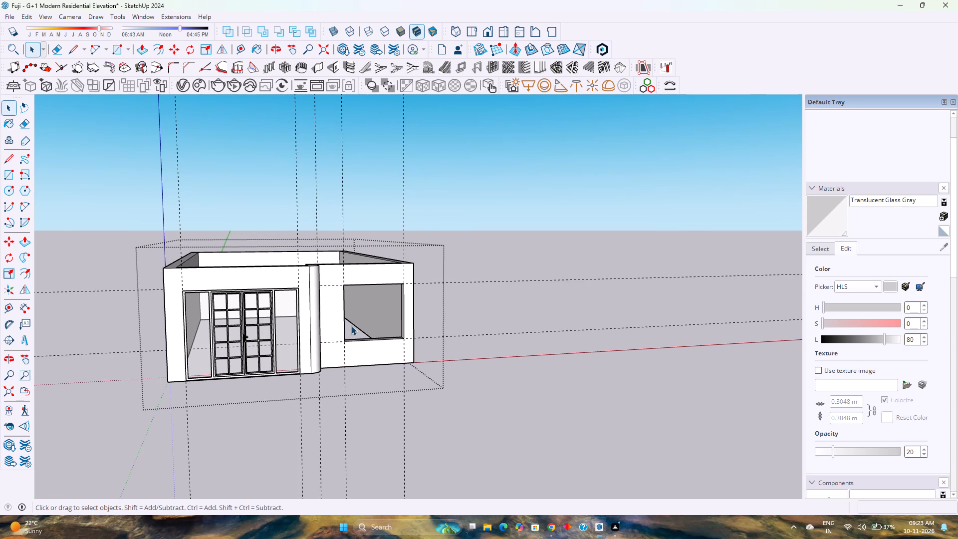
{"action": "scroll", "coordinate": [351, 326], "scroll_direction": "down", "scroll_amount": 1}
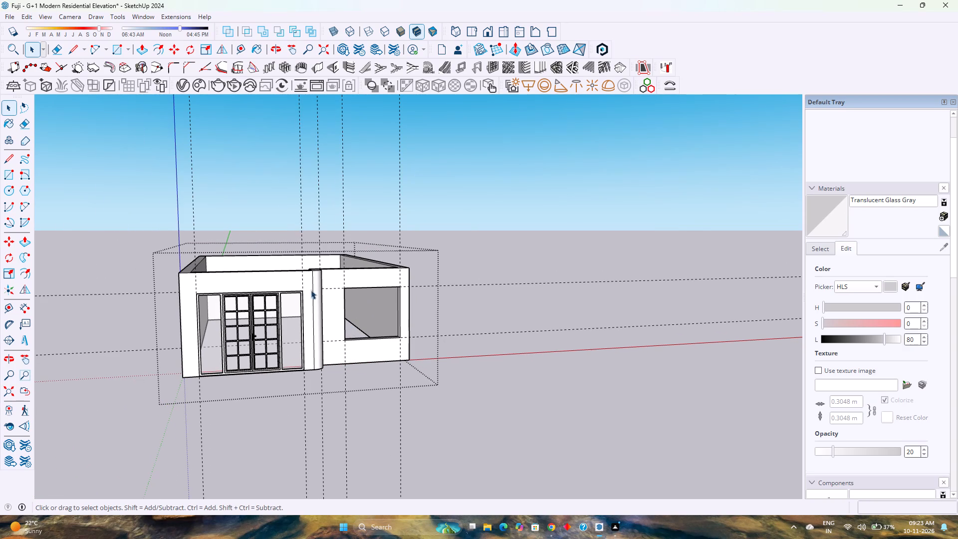
{"action": "scroll", "coordinate": [350, 312], "scroll_direction": "up", "scroll_amount": 3}
{"action": "middle_click_drag", "start_coordinate": [353, 322], "coordinate": [301, 331]}
{"action": "scroll", "coordinate": [292, 317], "scroll_direction": "down", "scroll_amount": 3}
{"action": "scroll", "coordinate": [292, 317], "scroll_direction": "up", "scroll_amount": 3}
{"action": "scroll", "coordinate": [292, 317], "scroll_direction": "down", "scroll_amount": 3}
{"action": "scroll", "coordinate": [292, 317], "scroll_direction": "up", "scroll_amount": 2}
{"action": "scroll", "coordinate": [292, 317], "scroll_direction": "down", "scroll_amount": 2}
{"action": "scroll", "coordinate": [292, 317], "scroll_direction": "up", "scroll_amount": 1}
{"action": "scroll", "coordinate": [292, 317], "scroll_direction": "down", "scroll_amount": 2}
{"action": "scroll", "coordinate": [250, 318], "scroll_direction": "up", "scroll_amount": 2}
{"action": "middle_click_drag", "start_coordinate": [250, 318], "coordinate": [320, 343]}
{"action": "middle_click", "coordinate": [320, 343]}
{"action": "scroll", "coordinate": [320, 343], "scroll_direction": "down", "scroll_amount": 3}
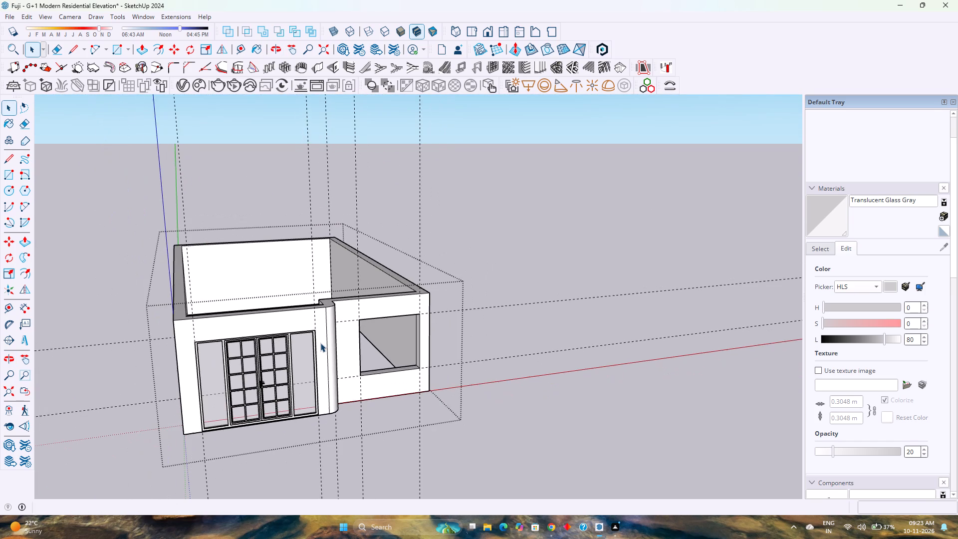
{"action": "scroll", "coordinate": [273, 322], "scroll_direction": "up", "scroll_amount": 5}
{"action": "middle_click_drag", "start_coordinate": [273, 322], "coordinate": [326, 337]}
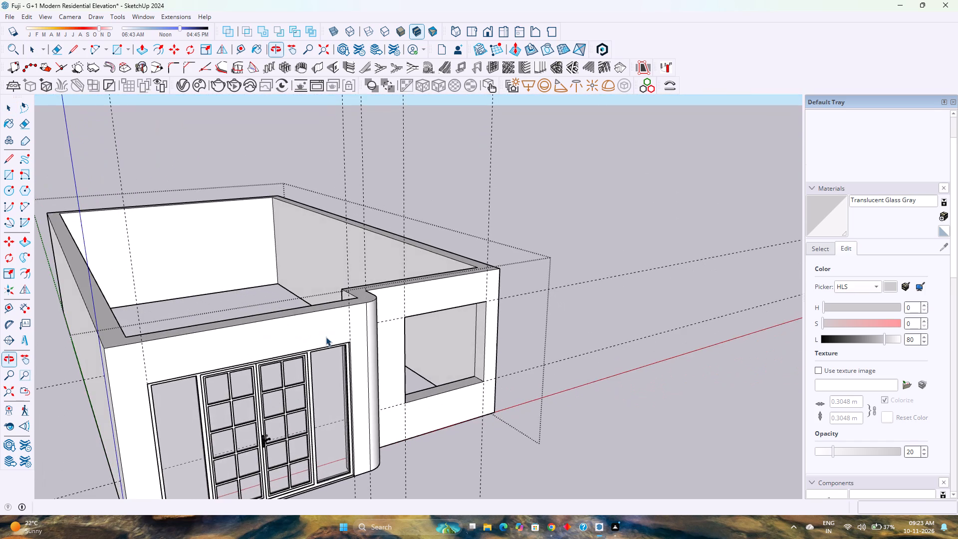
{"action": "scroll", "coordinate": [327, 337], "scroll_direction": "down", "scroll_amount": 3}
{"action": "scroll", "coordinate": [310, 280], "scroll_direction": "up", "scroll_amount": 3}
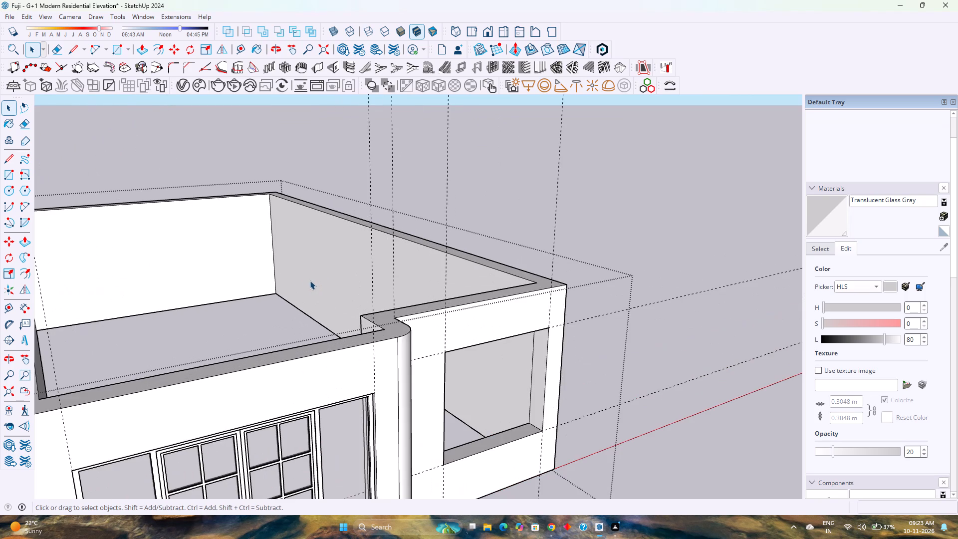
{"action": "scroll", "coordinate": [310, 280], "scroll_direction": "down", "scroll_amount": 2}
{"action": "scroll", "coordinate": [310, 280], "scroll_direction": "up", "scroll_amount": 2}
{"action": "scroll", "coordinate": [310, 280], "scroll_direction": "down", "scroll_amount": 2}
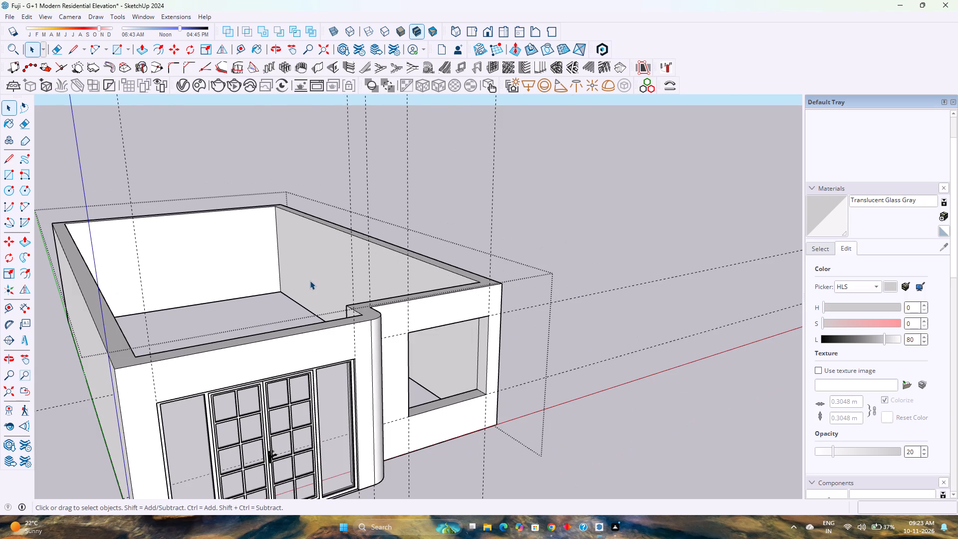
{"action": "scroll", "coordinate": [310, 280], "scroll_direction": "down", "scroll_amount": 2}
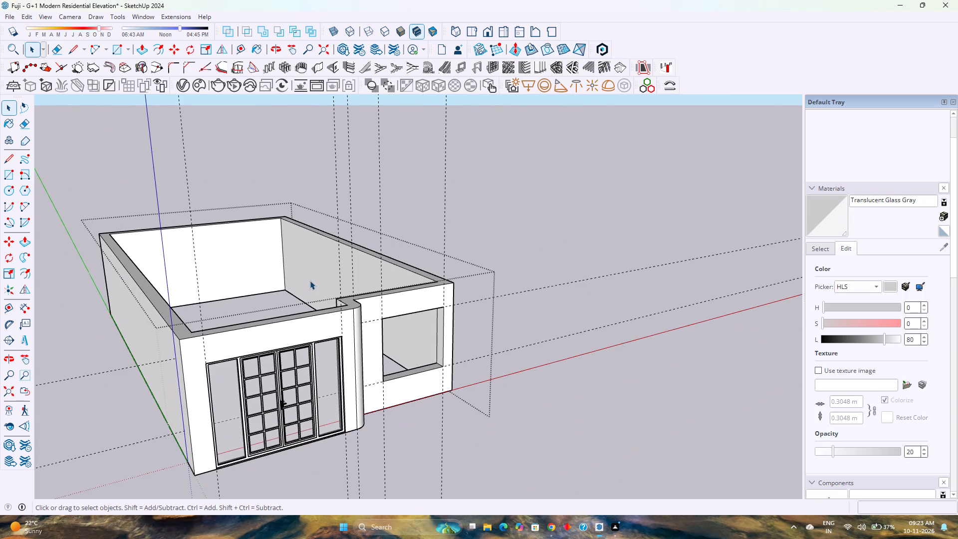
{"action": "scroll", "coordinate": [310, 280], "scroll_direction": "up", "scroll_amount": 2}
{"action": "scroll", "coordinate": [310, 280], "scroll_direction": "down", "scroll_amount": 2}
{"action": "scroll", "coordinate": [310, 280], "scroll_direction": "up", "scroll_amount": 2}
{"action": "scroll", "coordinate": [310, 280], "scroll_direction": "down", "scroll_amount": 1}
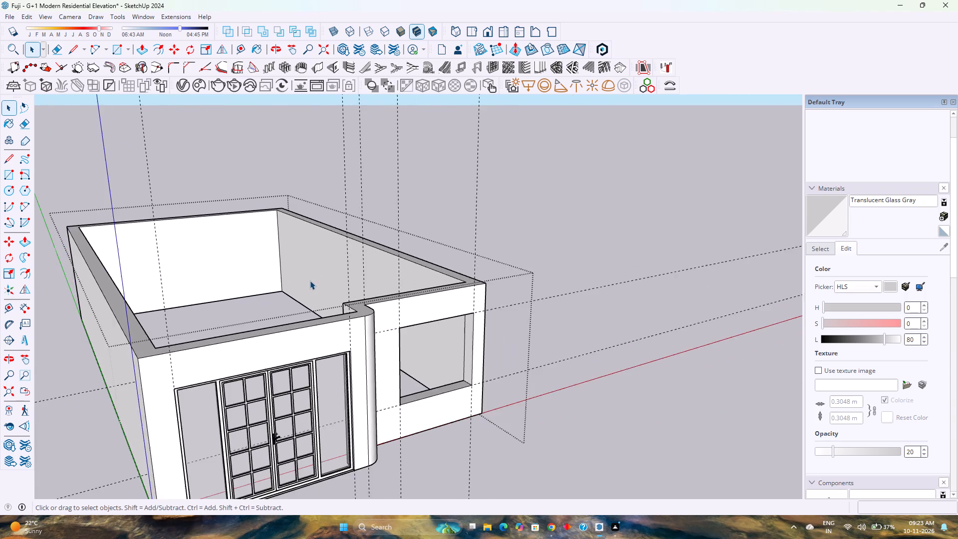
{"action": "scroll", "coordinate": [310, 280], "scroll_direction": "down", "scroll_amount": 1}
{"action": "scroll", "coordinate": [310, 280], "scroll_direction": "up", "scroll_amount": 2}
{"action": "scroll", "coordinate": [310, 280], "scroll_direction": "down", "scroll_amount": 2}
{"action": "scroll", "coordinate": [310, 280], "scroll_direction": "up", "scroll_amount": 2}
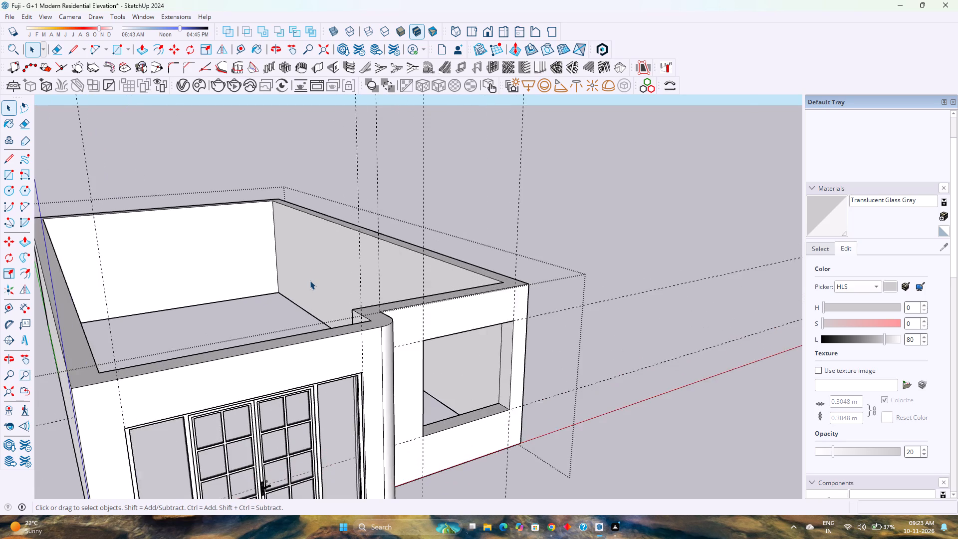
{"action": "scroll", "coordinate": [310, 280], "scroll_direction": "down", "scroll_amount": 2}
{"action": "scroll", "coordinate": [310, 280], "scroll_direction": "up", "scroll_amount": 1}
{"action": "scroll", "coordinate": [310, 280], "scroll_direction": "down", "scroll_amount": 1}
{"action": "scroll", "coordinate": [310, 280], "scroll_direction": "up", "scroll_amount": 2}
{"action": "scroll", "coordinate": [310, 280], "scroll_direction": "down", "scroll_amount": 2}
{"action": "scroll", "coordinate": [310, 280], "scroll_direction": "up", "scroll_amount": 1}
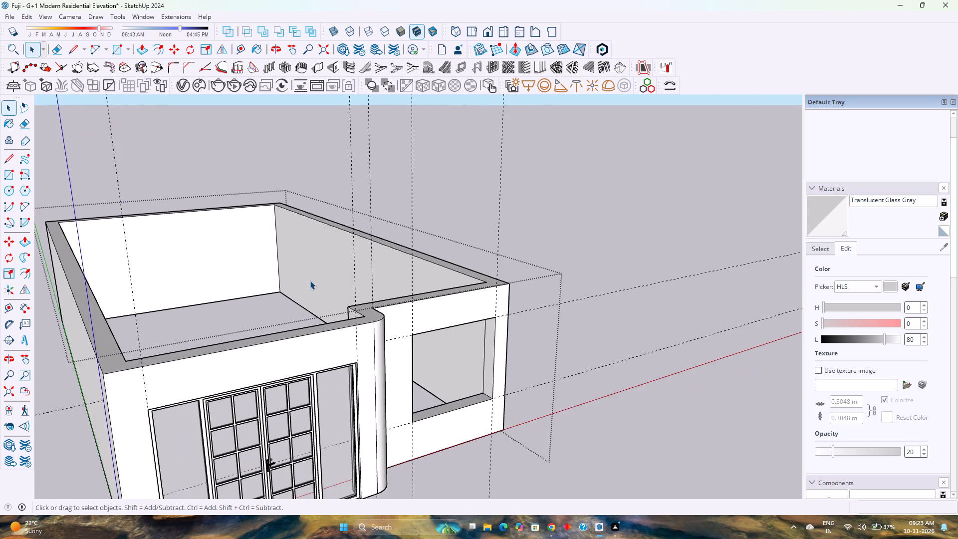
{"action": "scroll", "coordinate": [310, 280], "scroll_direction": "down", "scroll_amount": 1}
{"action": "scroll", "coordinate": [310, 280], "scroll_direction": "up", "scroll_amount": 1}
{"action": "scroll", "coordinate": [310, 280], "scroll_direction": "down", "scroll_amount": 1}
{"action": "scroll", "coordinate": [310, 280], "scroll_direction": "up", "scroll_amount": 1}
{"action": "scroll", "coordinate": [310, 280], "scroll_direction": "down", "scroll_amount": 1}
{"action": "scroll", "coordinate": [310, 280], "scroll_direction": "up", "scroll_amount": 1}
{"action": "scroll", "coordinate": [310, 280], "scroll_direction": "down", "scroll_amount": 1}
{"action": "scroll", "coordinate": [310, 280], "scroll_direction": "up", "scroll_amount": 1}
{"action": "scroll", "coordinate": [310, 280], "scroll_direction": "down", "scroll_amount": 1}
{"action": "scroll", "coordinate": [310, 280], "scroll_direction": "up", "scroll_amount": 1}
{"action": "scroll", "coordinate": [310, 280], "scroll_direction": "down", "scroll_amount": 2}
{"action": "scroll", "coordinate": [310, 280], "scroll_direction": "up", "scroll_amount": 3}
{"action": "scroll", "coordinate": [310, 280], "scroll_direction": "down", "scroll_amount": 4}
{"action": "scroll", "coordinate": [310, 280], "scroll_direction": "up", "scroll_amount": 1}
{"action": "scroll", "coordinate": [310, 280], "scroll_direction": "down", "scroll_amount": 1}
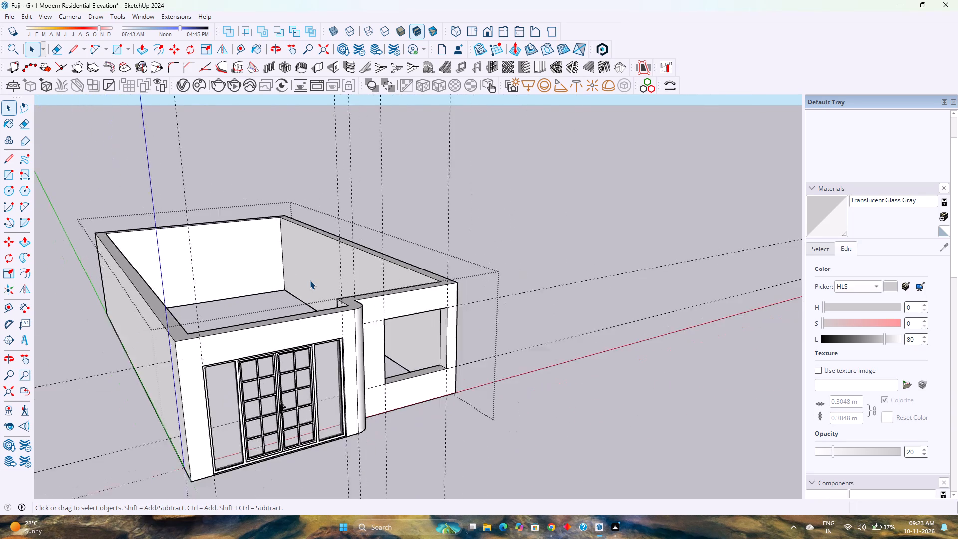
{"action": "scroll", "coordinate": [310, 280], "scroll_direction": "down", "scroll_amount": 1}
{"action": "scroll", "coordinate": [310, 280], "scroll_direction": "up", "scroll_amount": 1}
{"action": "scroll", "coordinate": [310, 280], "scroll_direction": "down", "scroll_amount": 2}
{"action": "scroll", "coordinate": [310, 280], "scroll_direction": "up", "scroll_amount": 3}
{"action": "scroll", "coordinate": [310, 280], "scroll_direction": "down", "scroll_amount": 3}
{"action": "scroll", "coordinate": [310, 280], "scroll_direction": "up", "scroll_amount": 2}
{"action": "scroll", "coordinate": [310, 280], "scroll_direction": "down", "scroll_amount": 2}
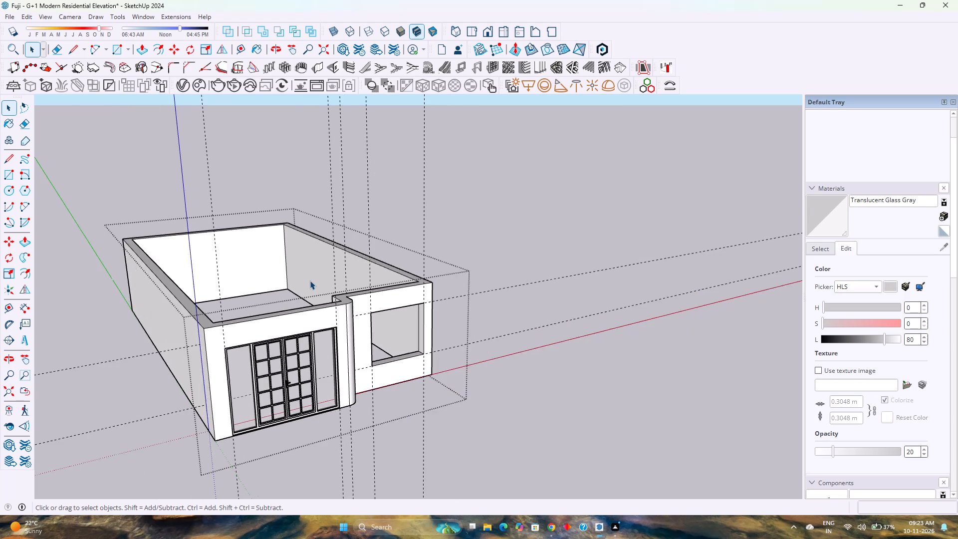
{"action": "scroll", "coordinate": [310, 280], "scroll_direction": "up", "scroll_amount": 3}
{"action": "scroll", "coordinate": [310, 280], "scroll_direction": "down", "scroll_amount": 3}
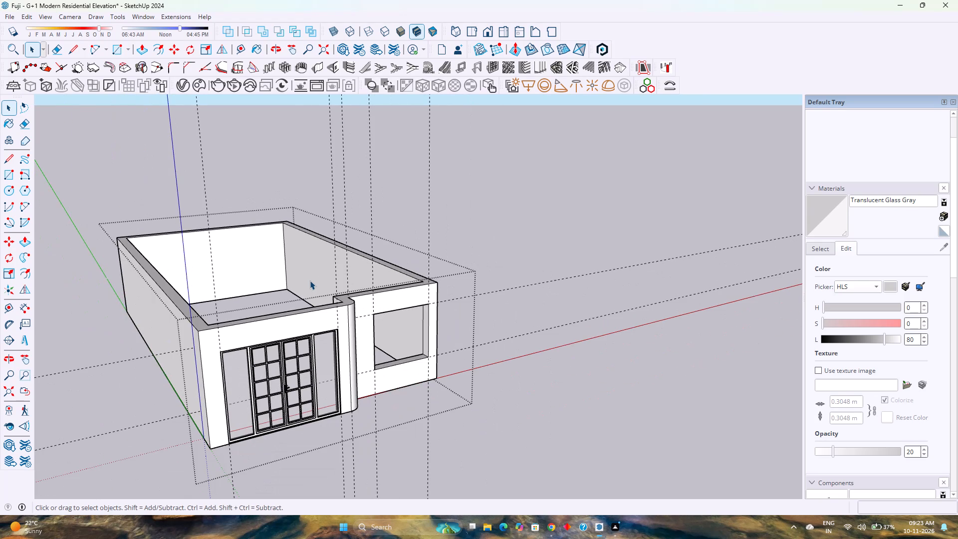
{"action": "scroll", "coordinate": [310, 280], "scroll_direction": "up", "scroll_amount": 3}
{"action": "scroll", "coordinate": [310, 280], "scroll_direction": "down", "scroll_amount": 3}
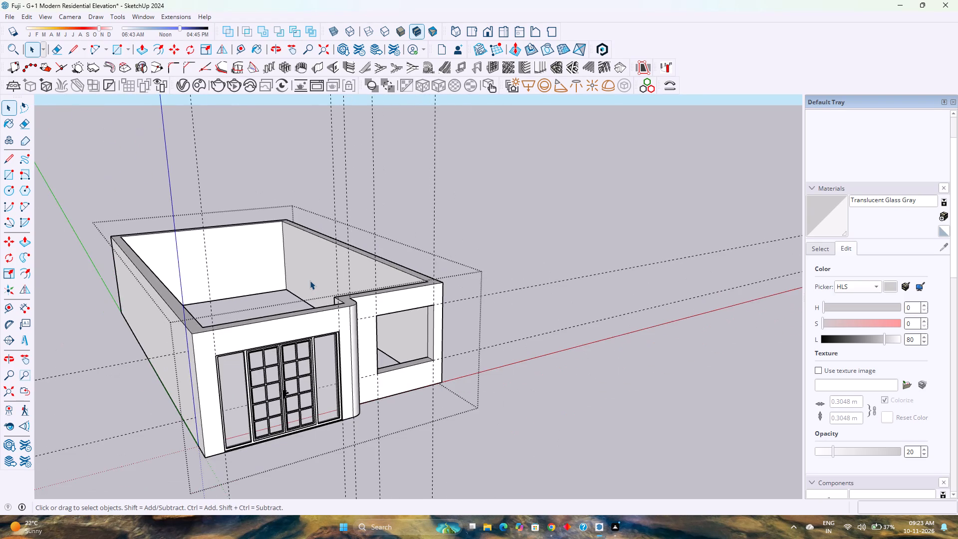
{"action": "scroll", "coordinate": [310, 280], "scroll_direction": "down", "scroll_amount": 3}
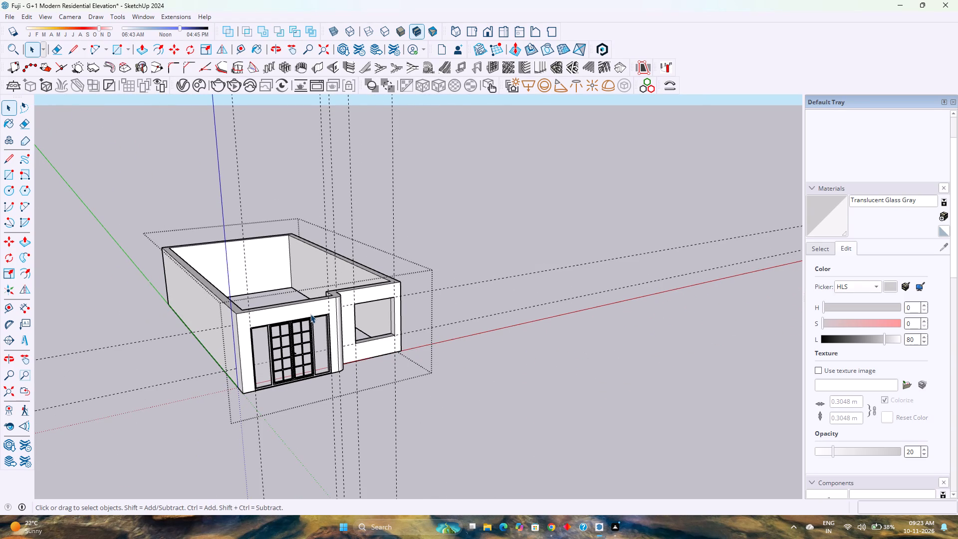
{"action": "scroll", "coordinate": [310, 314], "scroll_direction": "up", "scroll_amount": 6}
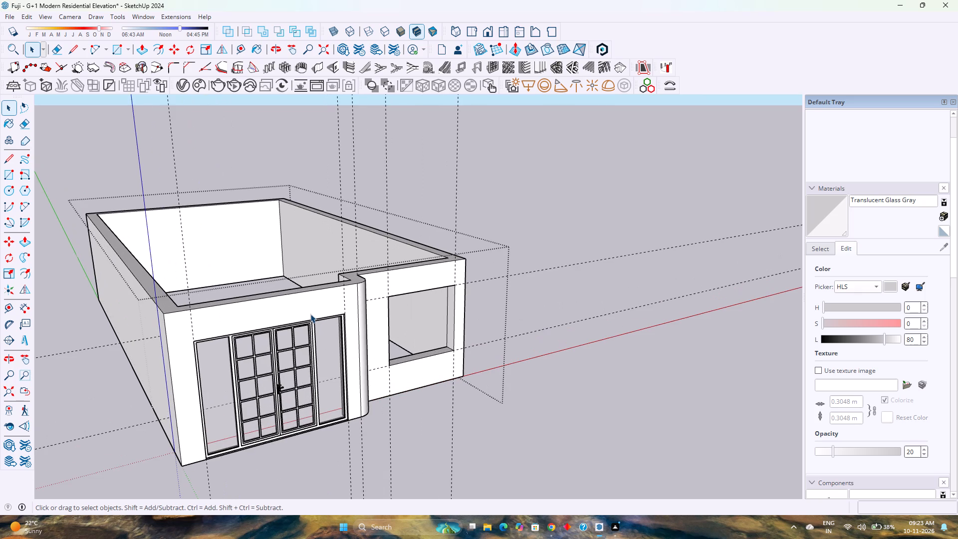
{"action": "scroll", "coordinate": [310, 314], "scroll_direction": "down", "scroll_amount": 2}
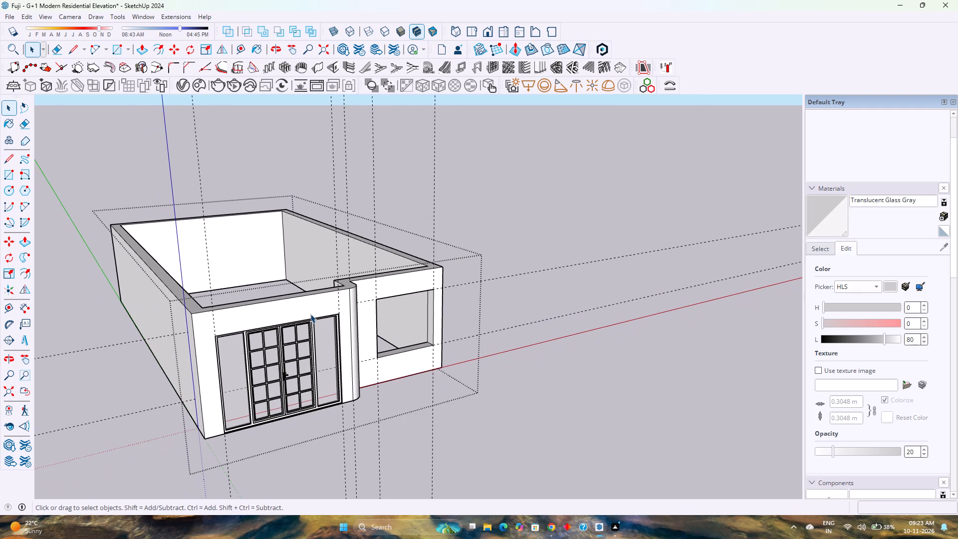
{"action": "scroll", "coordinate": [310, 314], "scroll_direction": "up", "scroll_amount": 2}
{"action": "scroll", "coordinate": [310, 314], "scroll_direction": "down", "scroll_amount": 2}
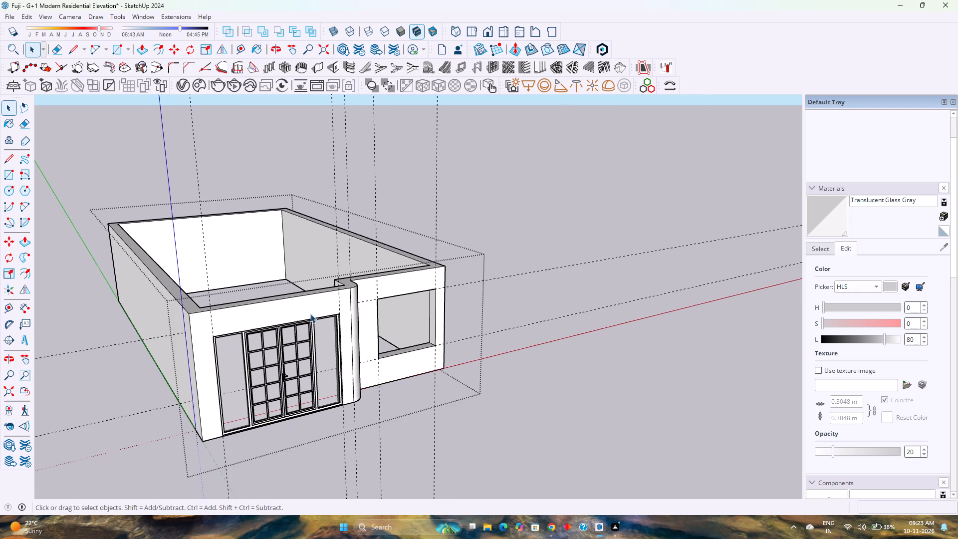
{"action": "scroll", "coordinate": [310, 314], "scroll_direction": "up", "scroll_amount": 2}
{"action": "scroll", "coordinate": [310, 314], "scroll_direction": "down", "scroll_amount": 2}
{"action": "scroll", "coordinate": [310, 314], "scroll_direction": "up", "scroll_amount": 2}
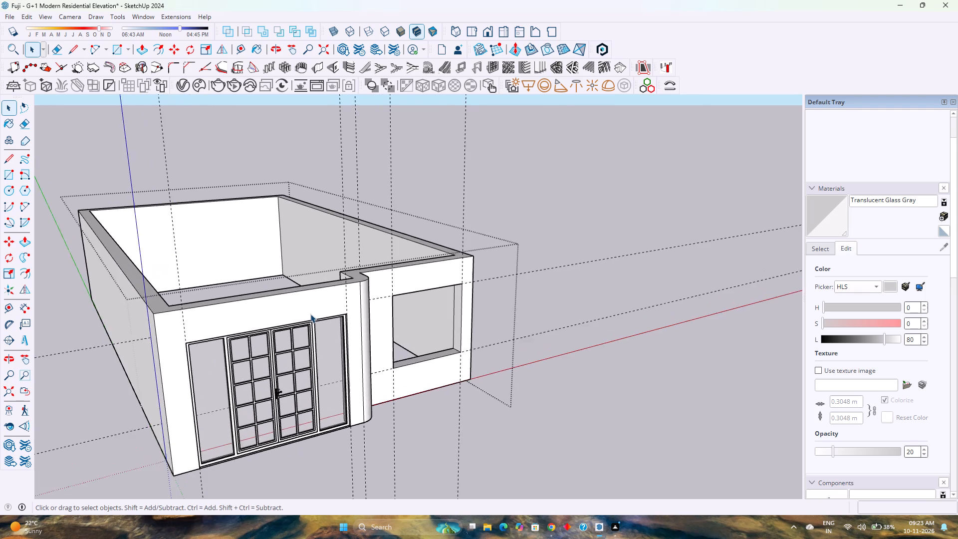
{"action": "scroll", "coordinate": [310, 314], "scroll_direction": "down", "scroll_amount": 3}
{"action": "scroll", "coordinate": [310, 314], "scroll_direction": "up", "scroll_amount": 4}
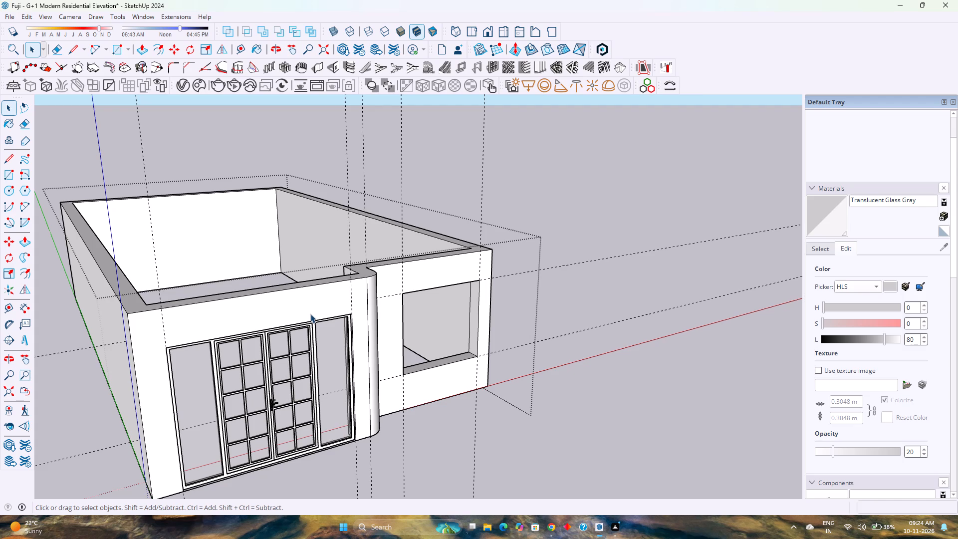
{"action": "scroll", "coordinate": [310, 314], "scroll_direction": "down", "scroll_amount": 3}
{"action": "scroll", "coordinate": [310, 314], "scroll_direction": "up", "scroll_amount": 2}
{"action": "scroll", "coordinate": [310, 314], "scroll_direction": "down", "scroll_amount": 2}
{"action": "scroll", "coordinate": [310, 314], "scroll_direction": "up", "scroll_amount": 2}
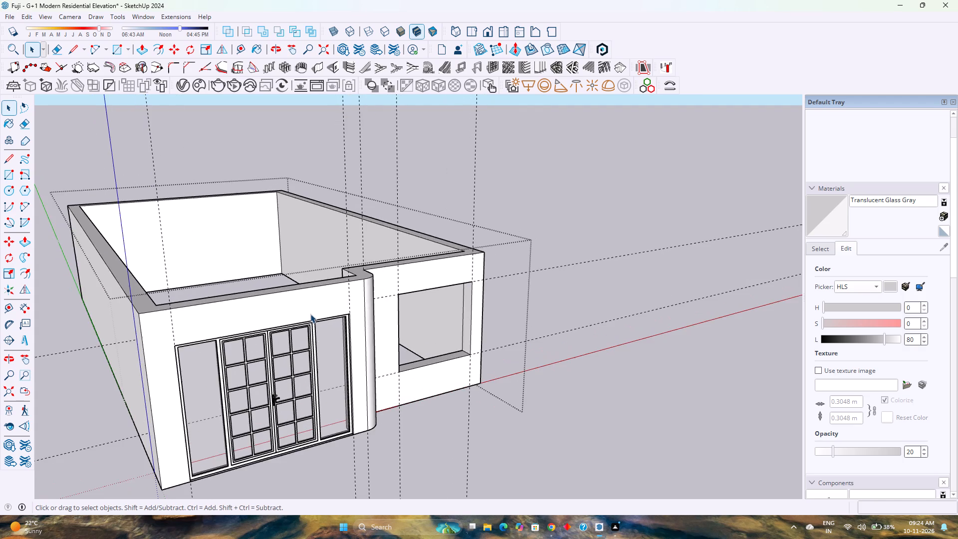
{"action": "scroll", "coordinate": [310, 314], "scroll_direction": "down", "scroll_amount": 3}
Open the ground-floor wall group for editing on the wall beside the front window opening.
{"action": "middle_click_drag", "start_coordinate": [330, 333], "coordinate": [298, 335]}
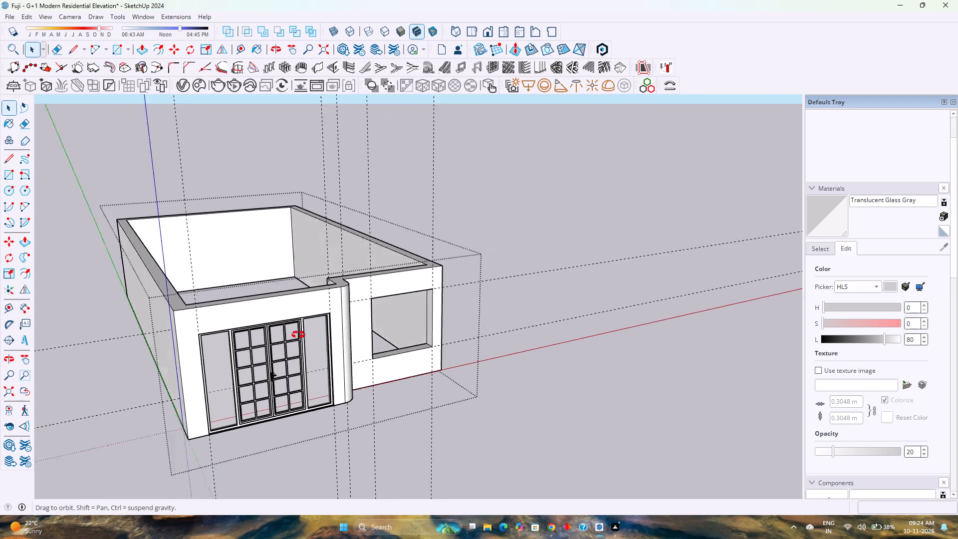
{"action": "middle_click_drag", "start_coordinate": [298, 335], "coordinate": [162, 327]}
{"action": "middle_click", "coordinate": [146, 326]}
{"action": "scroll", "coordinate": [254, 306], "scroll_direction": "up", "scroll_amount": 3}
{"action": "scroll", "coordinate": [255, 306], "scroll_direction": "down", "scroll_amount": 2}
{"action": "scroll", "coordinate": [255, 308], "scroll_direction": "up", "scroll_amount": 3}
{"action": "scroll", "coordinate": [255, 308], "scroll_direction": "down", "scroll_amount": 4}
{"action": "scroll", "coordinate": [255, 308], "scroll_direction": "up", "scroll_amount": 3}
{"action": "right_click", "coordinate": [255, 308]}
{"action": "scroll", "coordinate": [255, 308], "scroll_direction": "up", "scroll_amount": 1}
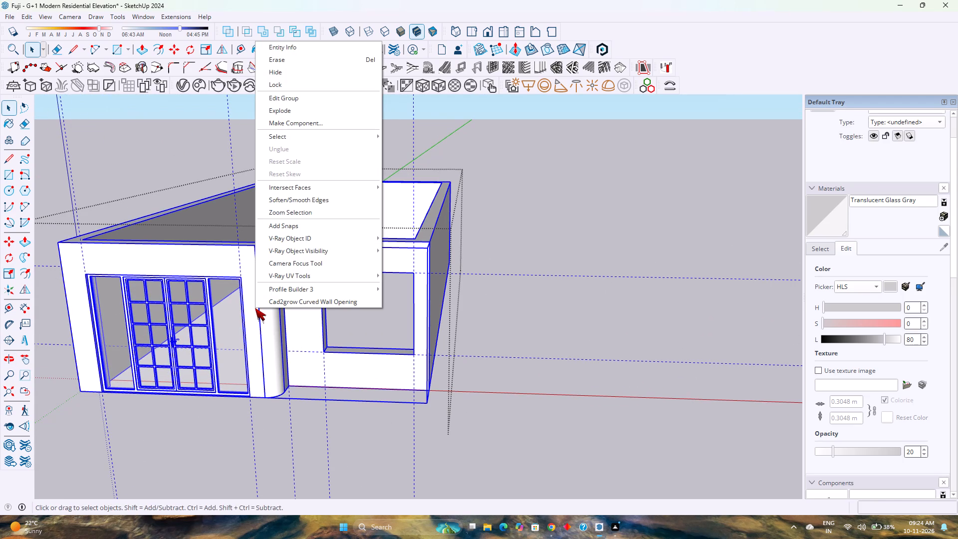
{"action": "double_click", "coordinate": [308, 355]}
{"action": "scroll", "coordinate": [309, 355], "scroll_direction": "up", "scroll_amount": 3}
{"action": "double_click", "coordinate": [311, 350]}
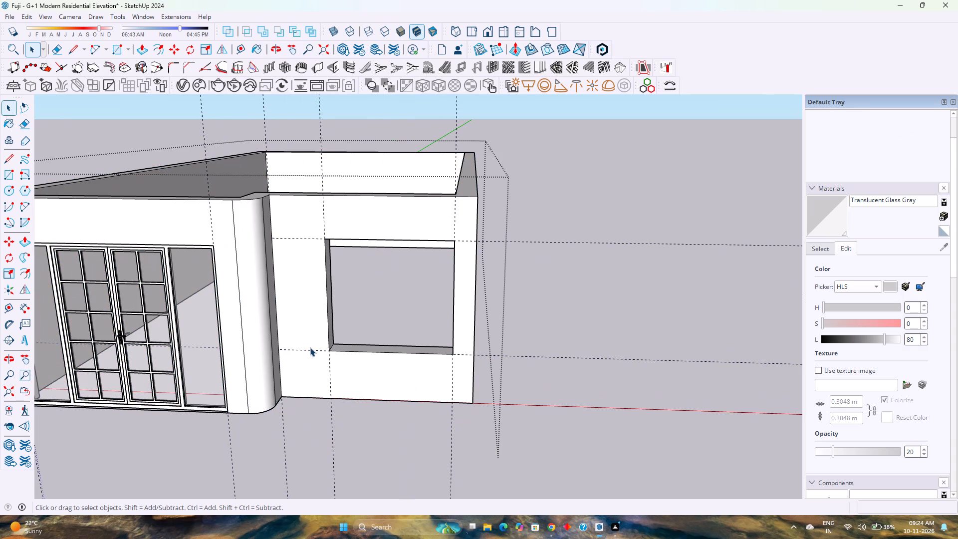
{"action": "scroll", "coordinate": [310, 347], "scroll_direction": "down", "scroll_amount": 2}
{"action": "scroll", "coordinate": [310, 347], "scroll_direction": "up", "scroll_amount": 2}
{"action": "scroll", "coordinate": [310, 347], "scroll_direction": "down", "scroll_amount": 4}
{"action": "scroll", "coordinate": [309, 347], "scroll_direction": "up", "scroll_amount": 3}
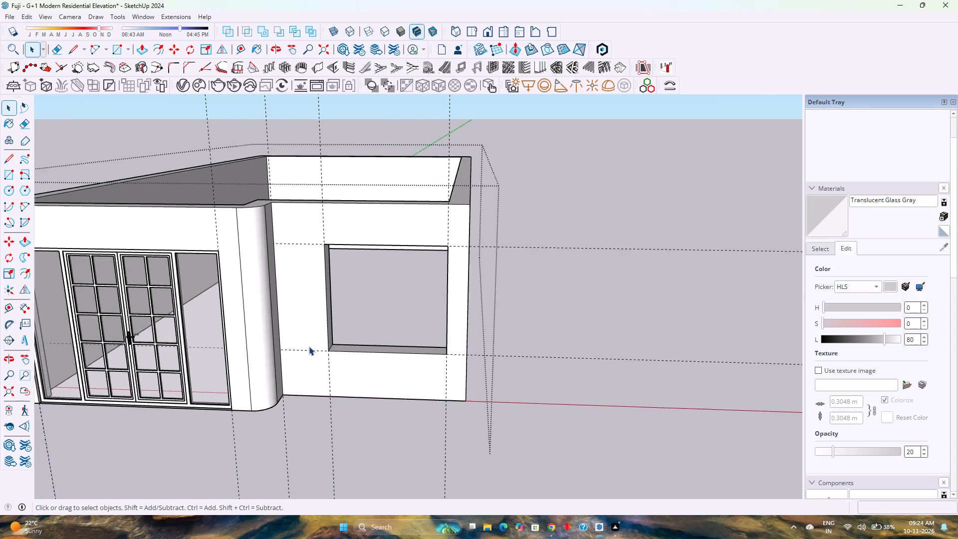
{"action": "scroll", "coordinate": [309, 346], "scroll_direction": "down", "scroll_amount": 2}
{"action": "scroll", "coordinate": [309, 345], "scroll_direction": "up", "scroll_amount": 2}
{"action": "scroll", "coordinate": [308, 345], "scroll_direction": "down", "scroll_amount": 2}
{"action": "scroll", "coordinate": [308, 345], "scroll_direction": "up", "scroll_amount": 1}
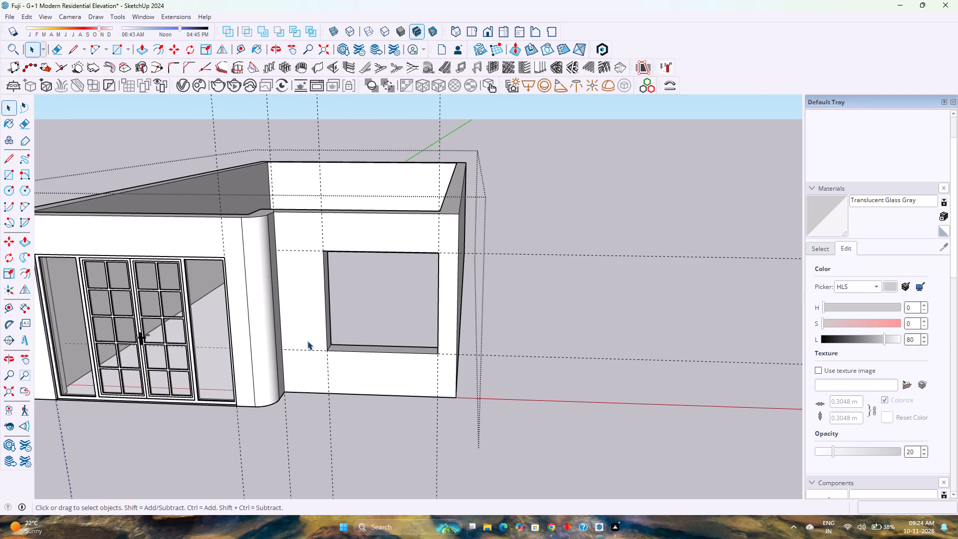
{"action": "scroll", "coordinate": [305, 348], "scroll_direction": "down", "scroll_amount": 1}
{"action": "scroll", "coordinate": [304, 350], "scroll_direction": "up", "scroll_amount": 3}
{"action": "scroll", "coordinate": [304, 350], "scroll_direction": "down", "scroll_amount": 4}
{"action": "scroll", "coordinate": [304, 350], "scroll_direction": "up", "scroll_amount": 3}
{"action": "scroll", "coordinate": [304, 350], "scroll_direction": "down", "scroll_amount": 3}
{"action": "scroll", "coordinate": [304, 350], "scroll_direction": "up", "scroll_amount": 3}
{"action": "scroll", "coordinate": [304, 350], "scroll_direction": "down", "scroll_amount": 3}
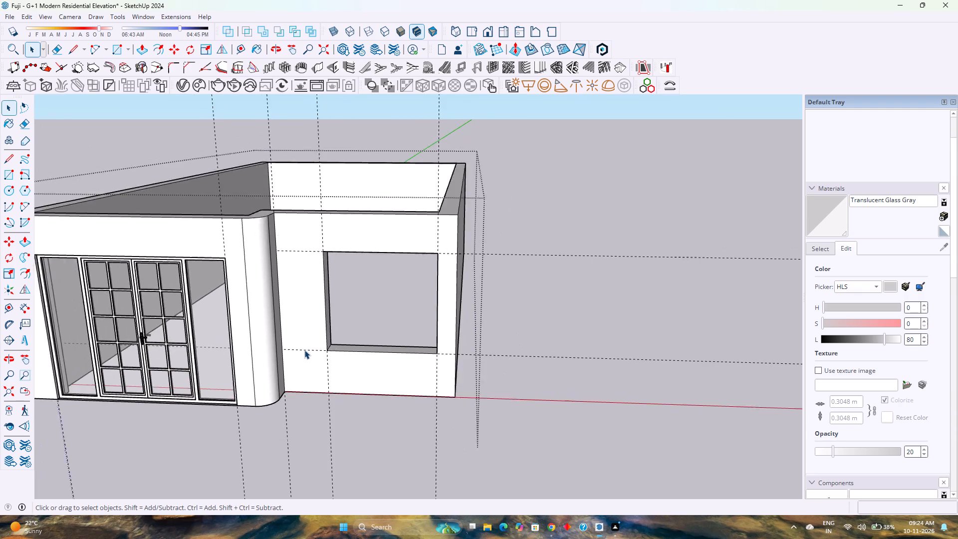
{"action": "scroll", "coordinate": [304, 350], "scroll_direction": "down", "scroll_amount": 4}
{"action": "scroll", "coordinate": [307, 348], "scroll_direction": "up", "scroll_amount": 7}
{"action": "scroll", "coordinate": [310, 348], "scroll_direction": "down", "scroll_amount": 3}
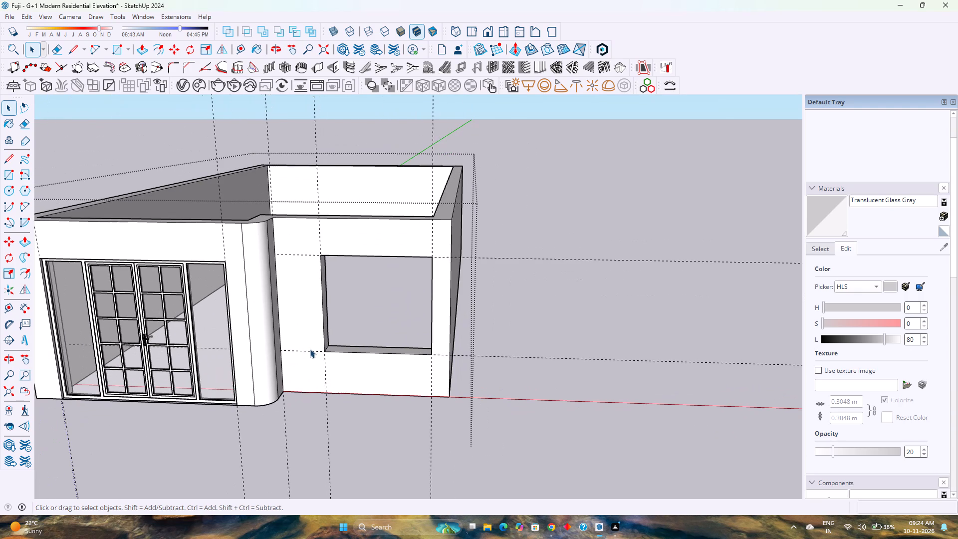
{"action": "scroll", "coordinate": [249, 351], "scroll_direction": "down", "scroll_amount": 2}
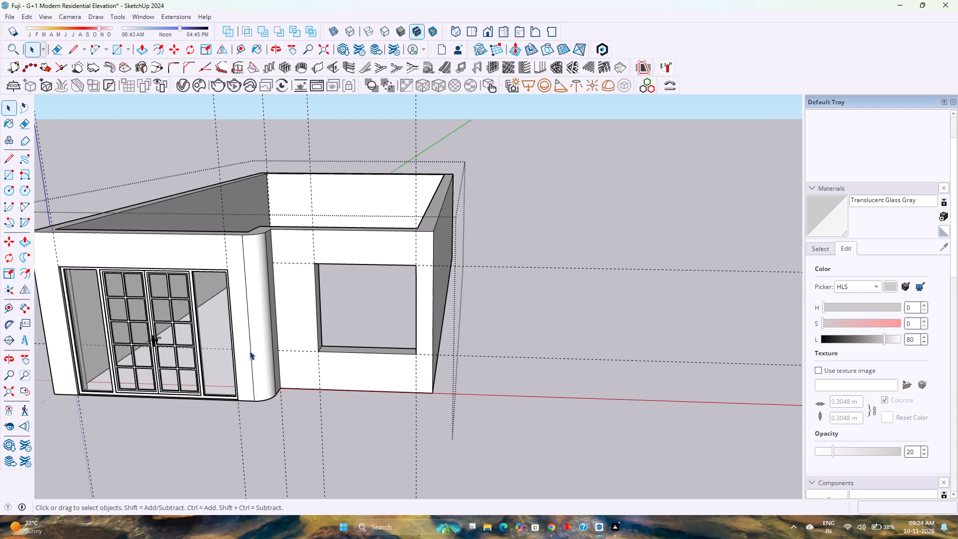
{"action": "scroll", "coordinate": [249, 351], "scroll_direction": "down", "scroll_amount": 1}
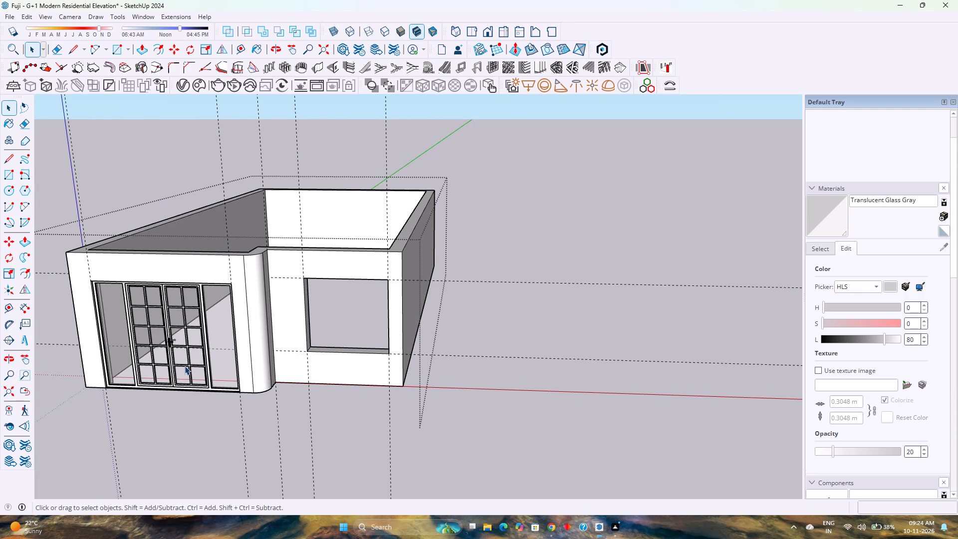
Draw a 6' line along the bottom edge of the front window opening to fill the opening with a face.
{"action": "left_click", "coordinate": [74, 46]}
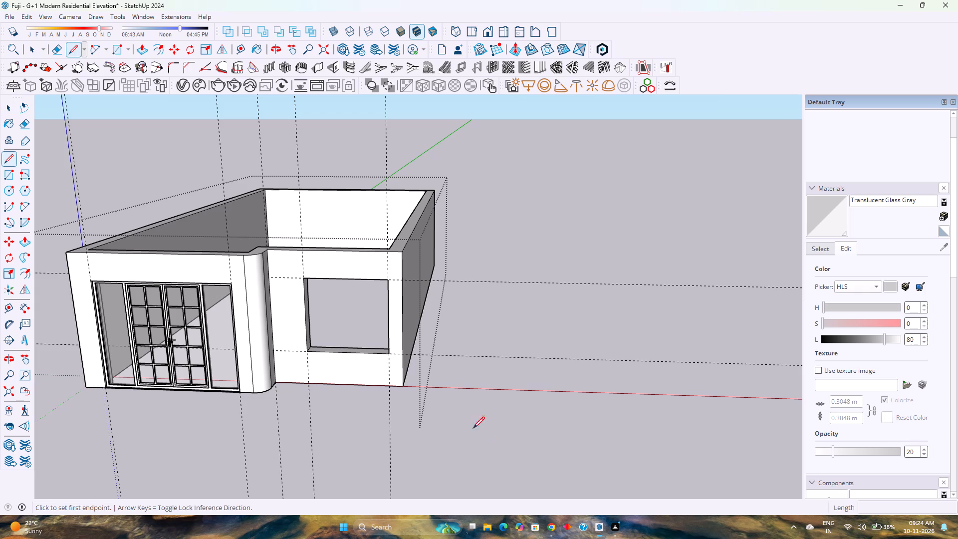
{"action": "left_click", "coordinate": [311, 351]}
{"action": "left_click", "coordinate": [386, 354]}
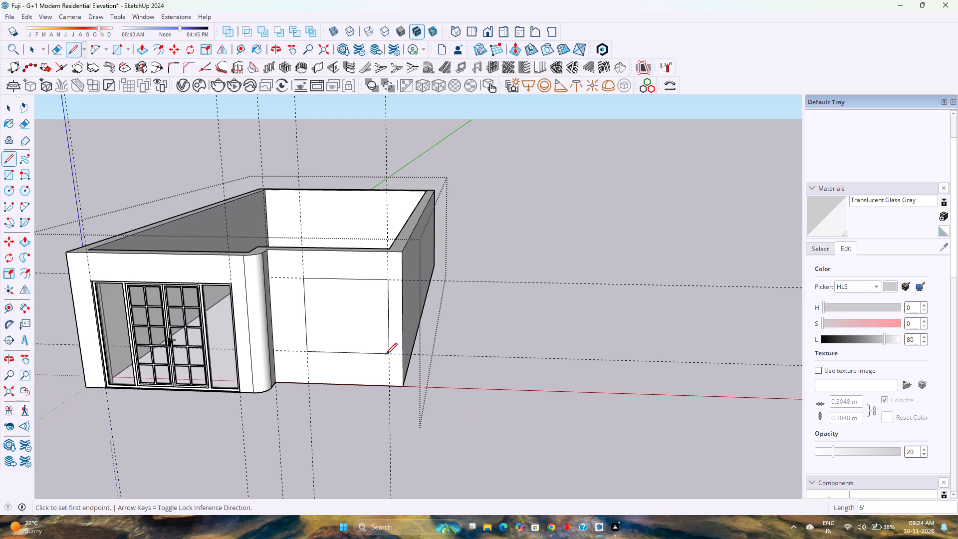
{"action": "key", "text": "b"}
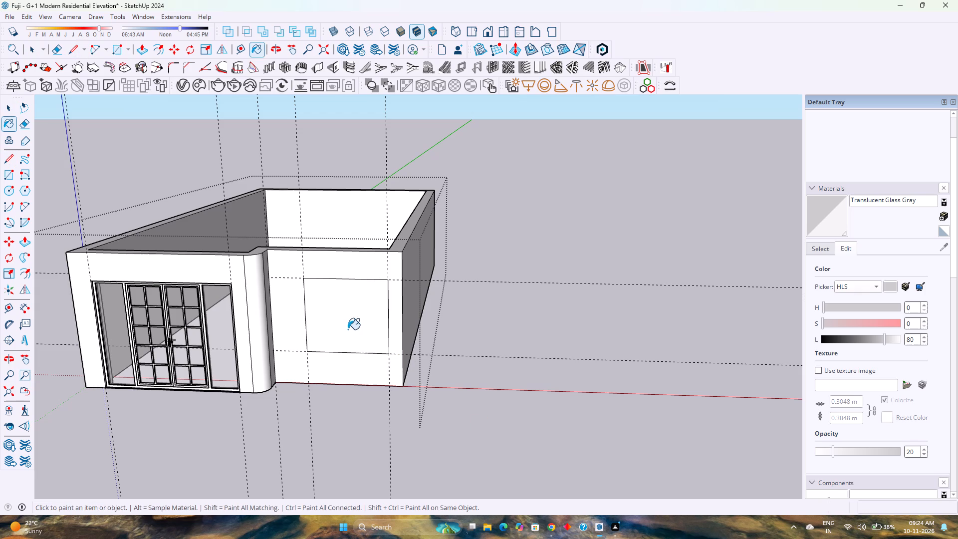
{"action": "key", "text": "space"}
Make a group from the new window face and its bounding edges, and open that group for editing.
{"action": "double_click", "coordinate": [348, 328]}
{"action": "right_click", "coordinate": [348, 328]}
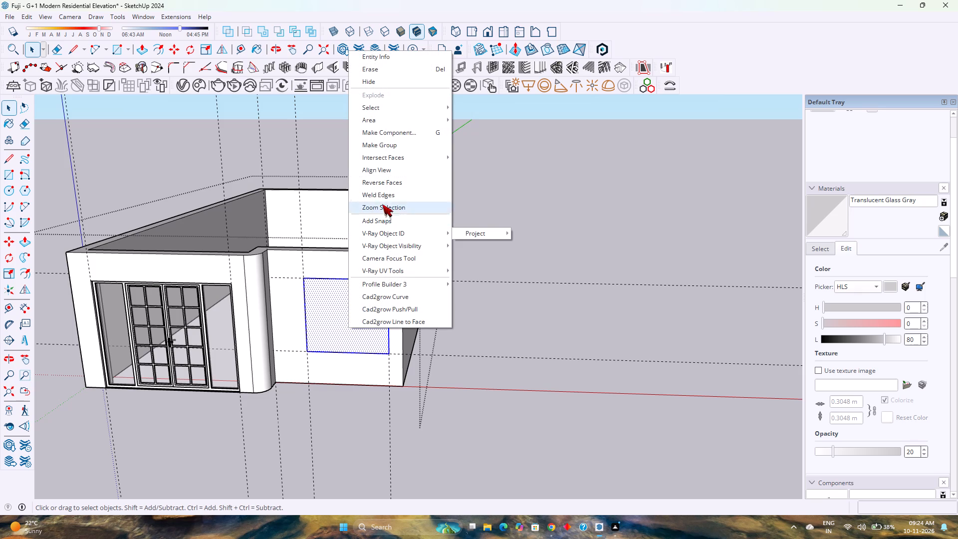
{"action": "left_click", "coordinate": [401, 148]}
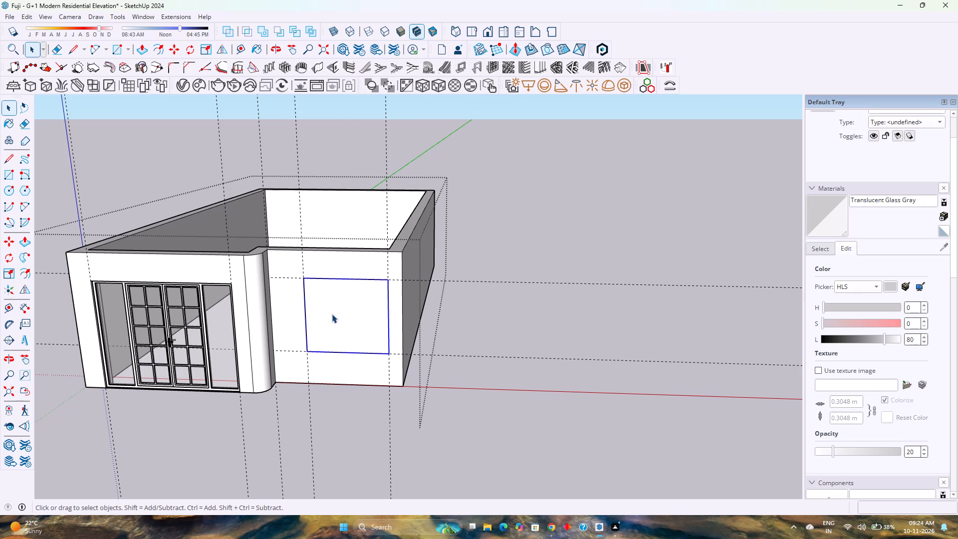
{"action": "double_click", "coordinate": [332, 314]}
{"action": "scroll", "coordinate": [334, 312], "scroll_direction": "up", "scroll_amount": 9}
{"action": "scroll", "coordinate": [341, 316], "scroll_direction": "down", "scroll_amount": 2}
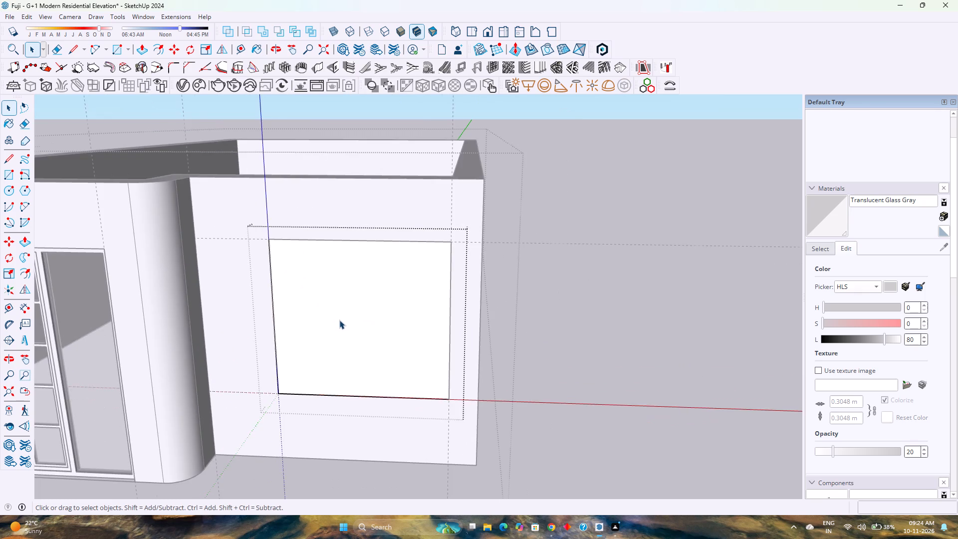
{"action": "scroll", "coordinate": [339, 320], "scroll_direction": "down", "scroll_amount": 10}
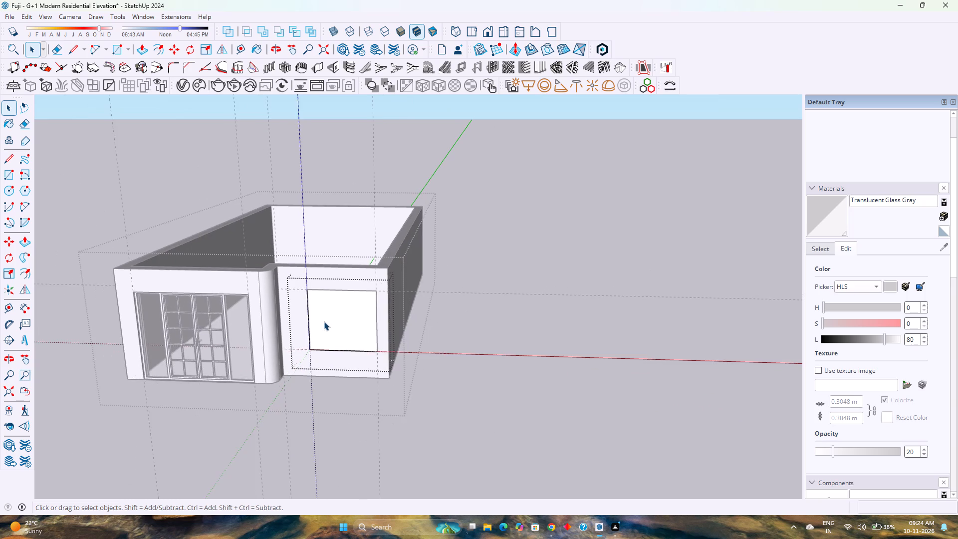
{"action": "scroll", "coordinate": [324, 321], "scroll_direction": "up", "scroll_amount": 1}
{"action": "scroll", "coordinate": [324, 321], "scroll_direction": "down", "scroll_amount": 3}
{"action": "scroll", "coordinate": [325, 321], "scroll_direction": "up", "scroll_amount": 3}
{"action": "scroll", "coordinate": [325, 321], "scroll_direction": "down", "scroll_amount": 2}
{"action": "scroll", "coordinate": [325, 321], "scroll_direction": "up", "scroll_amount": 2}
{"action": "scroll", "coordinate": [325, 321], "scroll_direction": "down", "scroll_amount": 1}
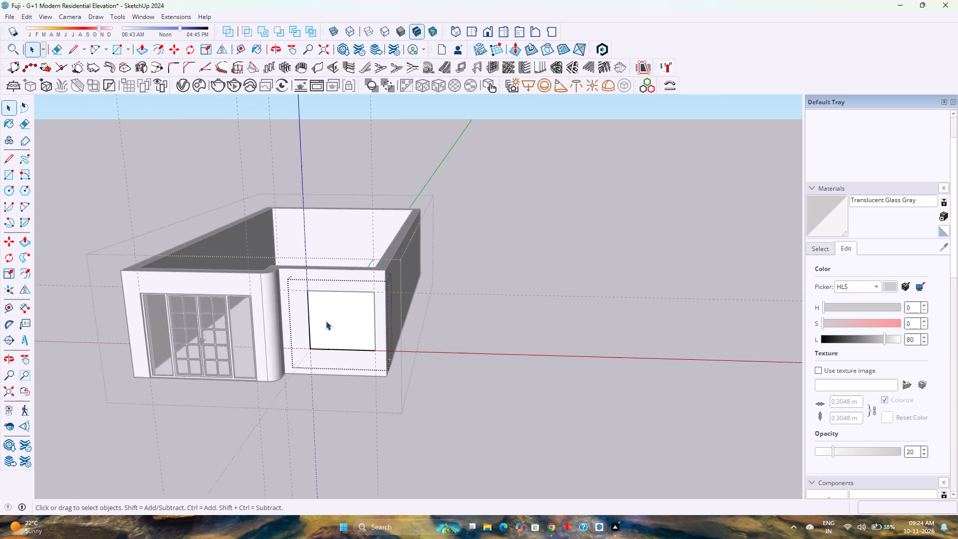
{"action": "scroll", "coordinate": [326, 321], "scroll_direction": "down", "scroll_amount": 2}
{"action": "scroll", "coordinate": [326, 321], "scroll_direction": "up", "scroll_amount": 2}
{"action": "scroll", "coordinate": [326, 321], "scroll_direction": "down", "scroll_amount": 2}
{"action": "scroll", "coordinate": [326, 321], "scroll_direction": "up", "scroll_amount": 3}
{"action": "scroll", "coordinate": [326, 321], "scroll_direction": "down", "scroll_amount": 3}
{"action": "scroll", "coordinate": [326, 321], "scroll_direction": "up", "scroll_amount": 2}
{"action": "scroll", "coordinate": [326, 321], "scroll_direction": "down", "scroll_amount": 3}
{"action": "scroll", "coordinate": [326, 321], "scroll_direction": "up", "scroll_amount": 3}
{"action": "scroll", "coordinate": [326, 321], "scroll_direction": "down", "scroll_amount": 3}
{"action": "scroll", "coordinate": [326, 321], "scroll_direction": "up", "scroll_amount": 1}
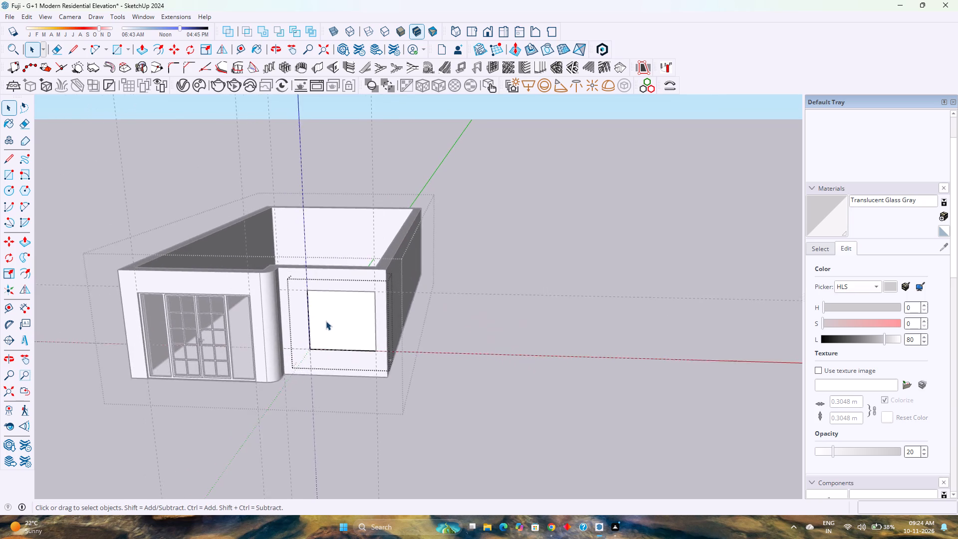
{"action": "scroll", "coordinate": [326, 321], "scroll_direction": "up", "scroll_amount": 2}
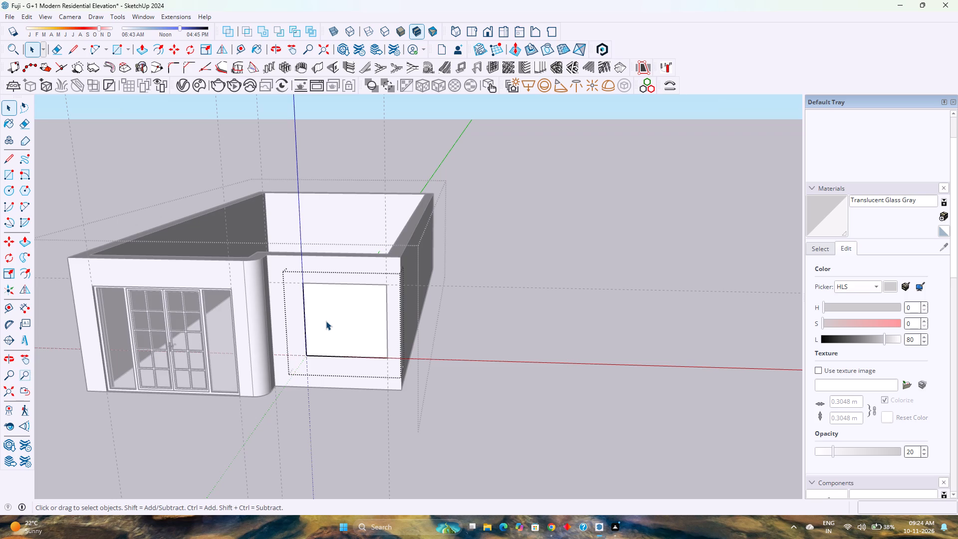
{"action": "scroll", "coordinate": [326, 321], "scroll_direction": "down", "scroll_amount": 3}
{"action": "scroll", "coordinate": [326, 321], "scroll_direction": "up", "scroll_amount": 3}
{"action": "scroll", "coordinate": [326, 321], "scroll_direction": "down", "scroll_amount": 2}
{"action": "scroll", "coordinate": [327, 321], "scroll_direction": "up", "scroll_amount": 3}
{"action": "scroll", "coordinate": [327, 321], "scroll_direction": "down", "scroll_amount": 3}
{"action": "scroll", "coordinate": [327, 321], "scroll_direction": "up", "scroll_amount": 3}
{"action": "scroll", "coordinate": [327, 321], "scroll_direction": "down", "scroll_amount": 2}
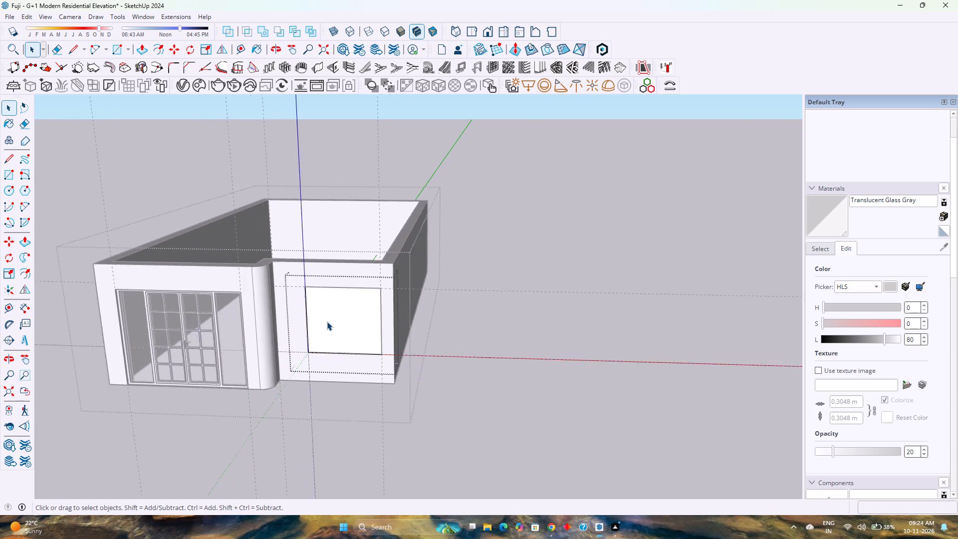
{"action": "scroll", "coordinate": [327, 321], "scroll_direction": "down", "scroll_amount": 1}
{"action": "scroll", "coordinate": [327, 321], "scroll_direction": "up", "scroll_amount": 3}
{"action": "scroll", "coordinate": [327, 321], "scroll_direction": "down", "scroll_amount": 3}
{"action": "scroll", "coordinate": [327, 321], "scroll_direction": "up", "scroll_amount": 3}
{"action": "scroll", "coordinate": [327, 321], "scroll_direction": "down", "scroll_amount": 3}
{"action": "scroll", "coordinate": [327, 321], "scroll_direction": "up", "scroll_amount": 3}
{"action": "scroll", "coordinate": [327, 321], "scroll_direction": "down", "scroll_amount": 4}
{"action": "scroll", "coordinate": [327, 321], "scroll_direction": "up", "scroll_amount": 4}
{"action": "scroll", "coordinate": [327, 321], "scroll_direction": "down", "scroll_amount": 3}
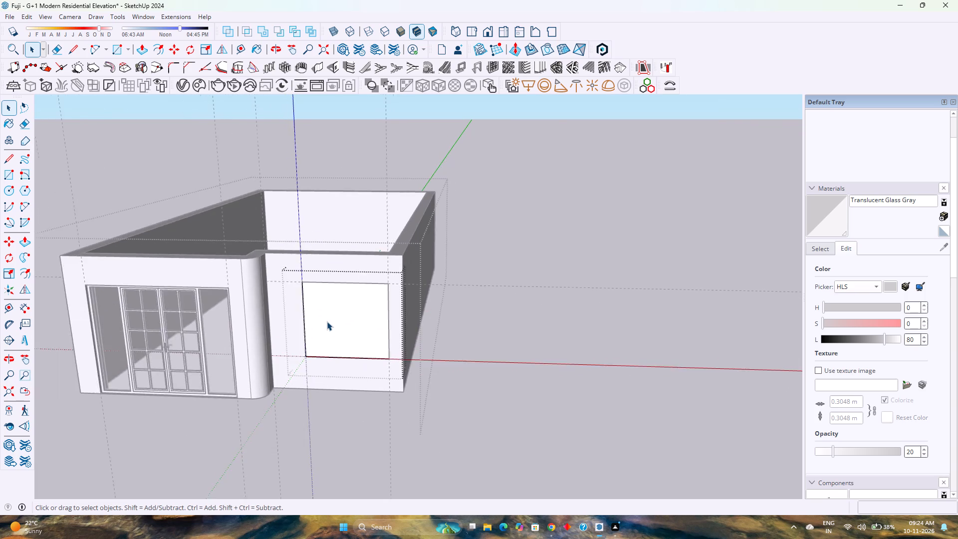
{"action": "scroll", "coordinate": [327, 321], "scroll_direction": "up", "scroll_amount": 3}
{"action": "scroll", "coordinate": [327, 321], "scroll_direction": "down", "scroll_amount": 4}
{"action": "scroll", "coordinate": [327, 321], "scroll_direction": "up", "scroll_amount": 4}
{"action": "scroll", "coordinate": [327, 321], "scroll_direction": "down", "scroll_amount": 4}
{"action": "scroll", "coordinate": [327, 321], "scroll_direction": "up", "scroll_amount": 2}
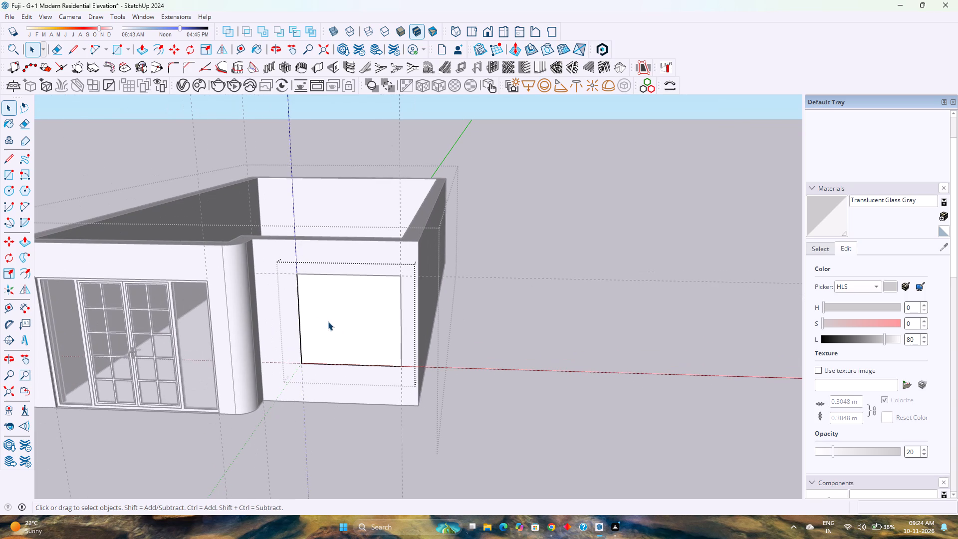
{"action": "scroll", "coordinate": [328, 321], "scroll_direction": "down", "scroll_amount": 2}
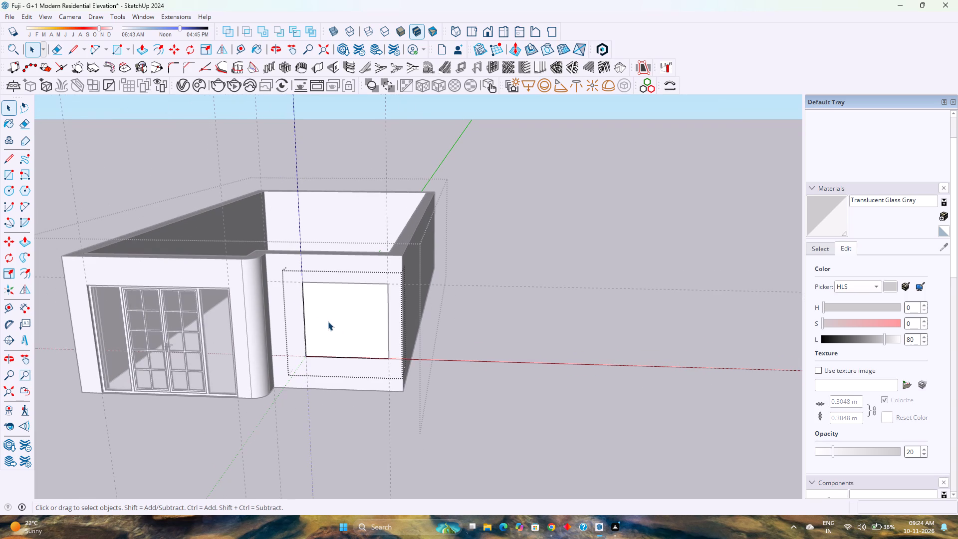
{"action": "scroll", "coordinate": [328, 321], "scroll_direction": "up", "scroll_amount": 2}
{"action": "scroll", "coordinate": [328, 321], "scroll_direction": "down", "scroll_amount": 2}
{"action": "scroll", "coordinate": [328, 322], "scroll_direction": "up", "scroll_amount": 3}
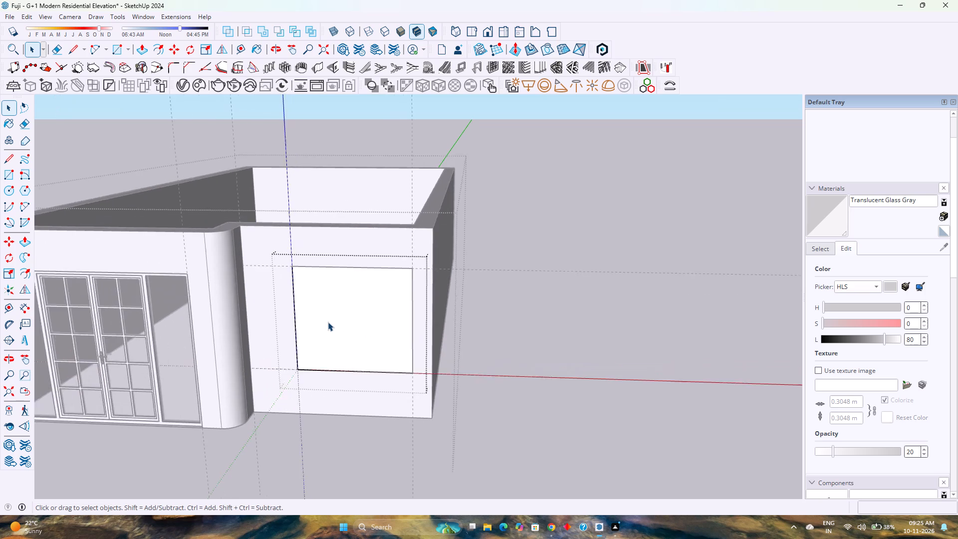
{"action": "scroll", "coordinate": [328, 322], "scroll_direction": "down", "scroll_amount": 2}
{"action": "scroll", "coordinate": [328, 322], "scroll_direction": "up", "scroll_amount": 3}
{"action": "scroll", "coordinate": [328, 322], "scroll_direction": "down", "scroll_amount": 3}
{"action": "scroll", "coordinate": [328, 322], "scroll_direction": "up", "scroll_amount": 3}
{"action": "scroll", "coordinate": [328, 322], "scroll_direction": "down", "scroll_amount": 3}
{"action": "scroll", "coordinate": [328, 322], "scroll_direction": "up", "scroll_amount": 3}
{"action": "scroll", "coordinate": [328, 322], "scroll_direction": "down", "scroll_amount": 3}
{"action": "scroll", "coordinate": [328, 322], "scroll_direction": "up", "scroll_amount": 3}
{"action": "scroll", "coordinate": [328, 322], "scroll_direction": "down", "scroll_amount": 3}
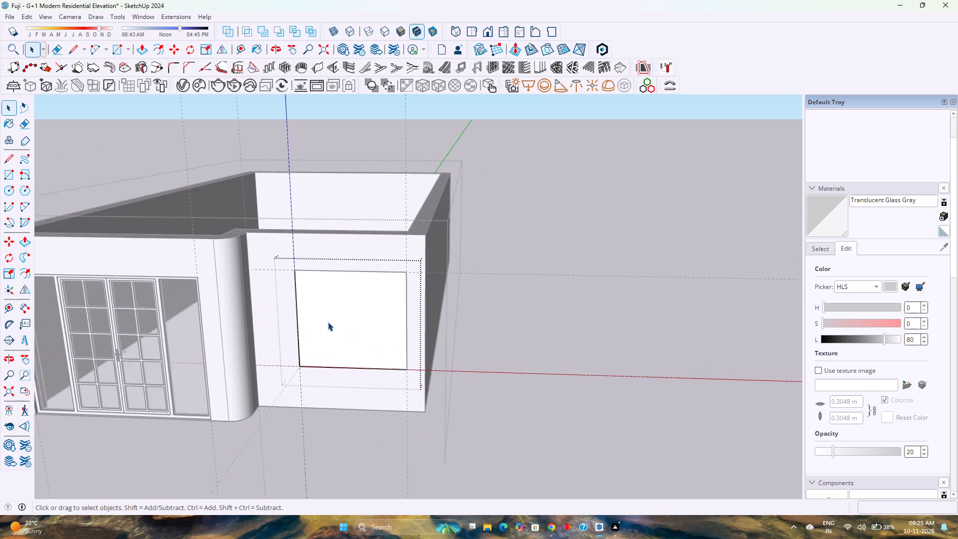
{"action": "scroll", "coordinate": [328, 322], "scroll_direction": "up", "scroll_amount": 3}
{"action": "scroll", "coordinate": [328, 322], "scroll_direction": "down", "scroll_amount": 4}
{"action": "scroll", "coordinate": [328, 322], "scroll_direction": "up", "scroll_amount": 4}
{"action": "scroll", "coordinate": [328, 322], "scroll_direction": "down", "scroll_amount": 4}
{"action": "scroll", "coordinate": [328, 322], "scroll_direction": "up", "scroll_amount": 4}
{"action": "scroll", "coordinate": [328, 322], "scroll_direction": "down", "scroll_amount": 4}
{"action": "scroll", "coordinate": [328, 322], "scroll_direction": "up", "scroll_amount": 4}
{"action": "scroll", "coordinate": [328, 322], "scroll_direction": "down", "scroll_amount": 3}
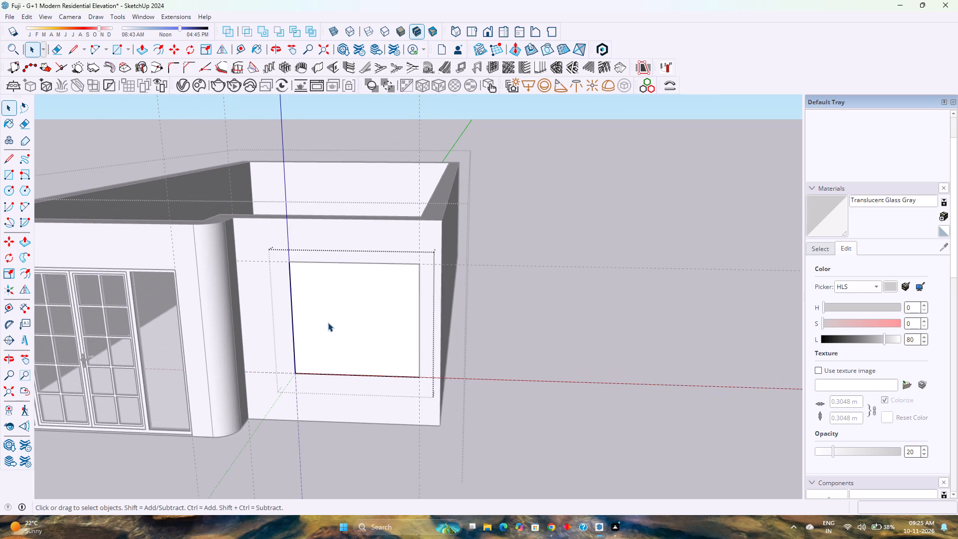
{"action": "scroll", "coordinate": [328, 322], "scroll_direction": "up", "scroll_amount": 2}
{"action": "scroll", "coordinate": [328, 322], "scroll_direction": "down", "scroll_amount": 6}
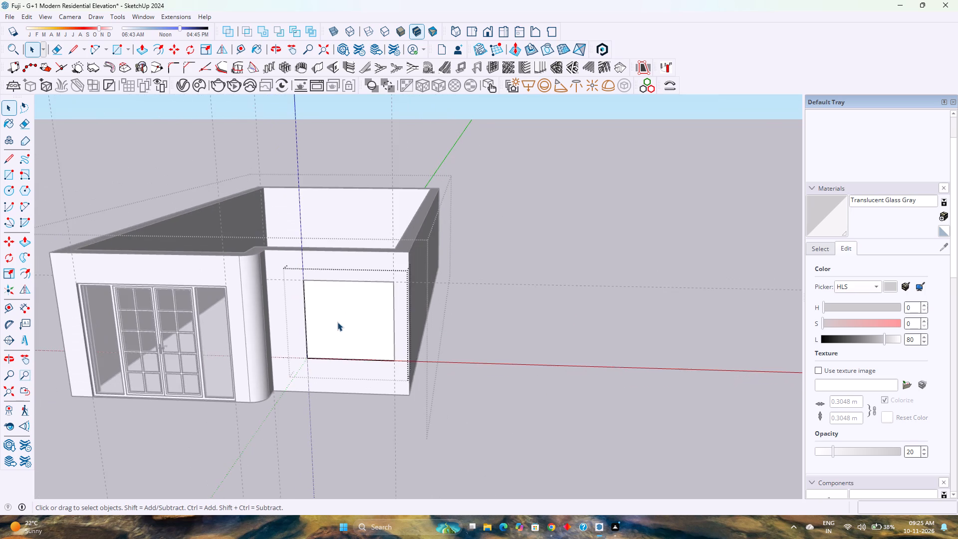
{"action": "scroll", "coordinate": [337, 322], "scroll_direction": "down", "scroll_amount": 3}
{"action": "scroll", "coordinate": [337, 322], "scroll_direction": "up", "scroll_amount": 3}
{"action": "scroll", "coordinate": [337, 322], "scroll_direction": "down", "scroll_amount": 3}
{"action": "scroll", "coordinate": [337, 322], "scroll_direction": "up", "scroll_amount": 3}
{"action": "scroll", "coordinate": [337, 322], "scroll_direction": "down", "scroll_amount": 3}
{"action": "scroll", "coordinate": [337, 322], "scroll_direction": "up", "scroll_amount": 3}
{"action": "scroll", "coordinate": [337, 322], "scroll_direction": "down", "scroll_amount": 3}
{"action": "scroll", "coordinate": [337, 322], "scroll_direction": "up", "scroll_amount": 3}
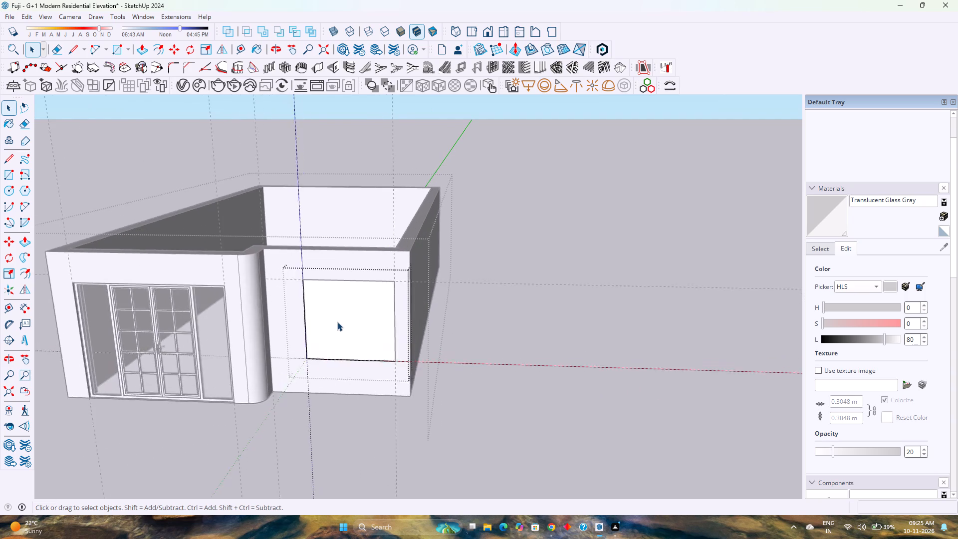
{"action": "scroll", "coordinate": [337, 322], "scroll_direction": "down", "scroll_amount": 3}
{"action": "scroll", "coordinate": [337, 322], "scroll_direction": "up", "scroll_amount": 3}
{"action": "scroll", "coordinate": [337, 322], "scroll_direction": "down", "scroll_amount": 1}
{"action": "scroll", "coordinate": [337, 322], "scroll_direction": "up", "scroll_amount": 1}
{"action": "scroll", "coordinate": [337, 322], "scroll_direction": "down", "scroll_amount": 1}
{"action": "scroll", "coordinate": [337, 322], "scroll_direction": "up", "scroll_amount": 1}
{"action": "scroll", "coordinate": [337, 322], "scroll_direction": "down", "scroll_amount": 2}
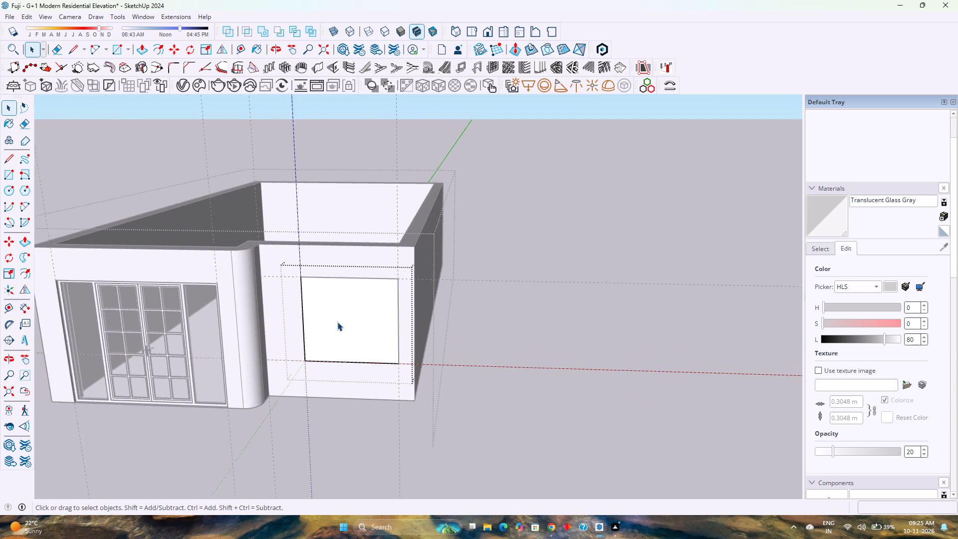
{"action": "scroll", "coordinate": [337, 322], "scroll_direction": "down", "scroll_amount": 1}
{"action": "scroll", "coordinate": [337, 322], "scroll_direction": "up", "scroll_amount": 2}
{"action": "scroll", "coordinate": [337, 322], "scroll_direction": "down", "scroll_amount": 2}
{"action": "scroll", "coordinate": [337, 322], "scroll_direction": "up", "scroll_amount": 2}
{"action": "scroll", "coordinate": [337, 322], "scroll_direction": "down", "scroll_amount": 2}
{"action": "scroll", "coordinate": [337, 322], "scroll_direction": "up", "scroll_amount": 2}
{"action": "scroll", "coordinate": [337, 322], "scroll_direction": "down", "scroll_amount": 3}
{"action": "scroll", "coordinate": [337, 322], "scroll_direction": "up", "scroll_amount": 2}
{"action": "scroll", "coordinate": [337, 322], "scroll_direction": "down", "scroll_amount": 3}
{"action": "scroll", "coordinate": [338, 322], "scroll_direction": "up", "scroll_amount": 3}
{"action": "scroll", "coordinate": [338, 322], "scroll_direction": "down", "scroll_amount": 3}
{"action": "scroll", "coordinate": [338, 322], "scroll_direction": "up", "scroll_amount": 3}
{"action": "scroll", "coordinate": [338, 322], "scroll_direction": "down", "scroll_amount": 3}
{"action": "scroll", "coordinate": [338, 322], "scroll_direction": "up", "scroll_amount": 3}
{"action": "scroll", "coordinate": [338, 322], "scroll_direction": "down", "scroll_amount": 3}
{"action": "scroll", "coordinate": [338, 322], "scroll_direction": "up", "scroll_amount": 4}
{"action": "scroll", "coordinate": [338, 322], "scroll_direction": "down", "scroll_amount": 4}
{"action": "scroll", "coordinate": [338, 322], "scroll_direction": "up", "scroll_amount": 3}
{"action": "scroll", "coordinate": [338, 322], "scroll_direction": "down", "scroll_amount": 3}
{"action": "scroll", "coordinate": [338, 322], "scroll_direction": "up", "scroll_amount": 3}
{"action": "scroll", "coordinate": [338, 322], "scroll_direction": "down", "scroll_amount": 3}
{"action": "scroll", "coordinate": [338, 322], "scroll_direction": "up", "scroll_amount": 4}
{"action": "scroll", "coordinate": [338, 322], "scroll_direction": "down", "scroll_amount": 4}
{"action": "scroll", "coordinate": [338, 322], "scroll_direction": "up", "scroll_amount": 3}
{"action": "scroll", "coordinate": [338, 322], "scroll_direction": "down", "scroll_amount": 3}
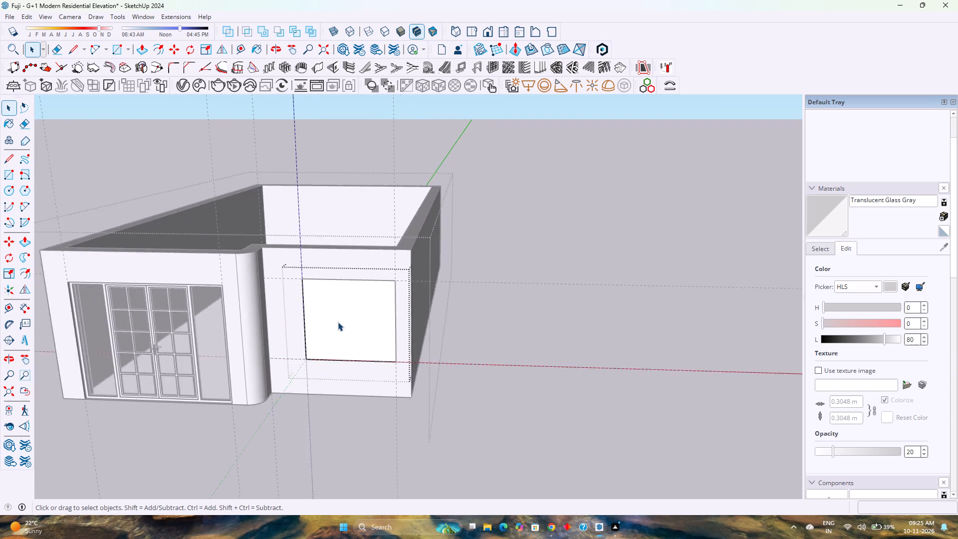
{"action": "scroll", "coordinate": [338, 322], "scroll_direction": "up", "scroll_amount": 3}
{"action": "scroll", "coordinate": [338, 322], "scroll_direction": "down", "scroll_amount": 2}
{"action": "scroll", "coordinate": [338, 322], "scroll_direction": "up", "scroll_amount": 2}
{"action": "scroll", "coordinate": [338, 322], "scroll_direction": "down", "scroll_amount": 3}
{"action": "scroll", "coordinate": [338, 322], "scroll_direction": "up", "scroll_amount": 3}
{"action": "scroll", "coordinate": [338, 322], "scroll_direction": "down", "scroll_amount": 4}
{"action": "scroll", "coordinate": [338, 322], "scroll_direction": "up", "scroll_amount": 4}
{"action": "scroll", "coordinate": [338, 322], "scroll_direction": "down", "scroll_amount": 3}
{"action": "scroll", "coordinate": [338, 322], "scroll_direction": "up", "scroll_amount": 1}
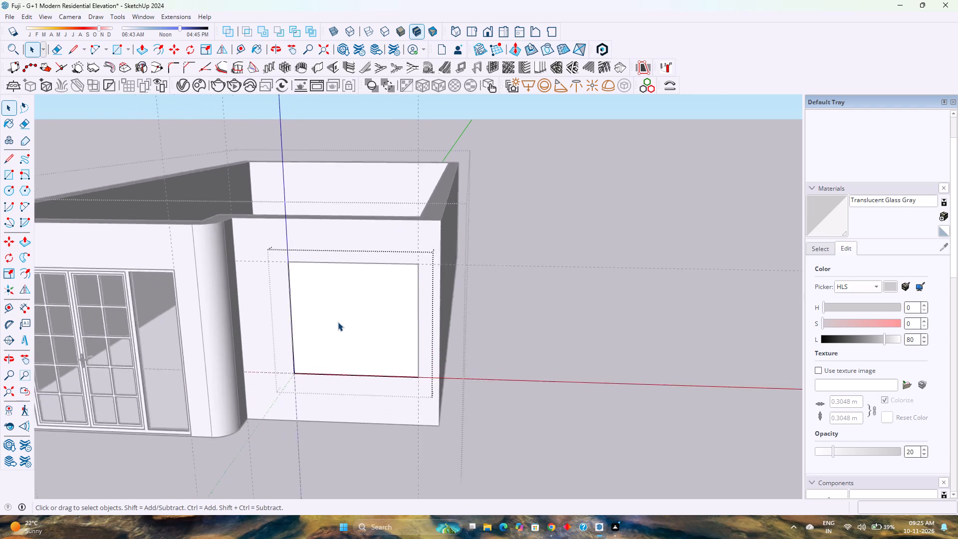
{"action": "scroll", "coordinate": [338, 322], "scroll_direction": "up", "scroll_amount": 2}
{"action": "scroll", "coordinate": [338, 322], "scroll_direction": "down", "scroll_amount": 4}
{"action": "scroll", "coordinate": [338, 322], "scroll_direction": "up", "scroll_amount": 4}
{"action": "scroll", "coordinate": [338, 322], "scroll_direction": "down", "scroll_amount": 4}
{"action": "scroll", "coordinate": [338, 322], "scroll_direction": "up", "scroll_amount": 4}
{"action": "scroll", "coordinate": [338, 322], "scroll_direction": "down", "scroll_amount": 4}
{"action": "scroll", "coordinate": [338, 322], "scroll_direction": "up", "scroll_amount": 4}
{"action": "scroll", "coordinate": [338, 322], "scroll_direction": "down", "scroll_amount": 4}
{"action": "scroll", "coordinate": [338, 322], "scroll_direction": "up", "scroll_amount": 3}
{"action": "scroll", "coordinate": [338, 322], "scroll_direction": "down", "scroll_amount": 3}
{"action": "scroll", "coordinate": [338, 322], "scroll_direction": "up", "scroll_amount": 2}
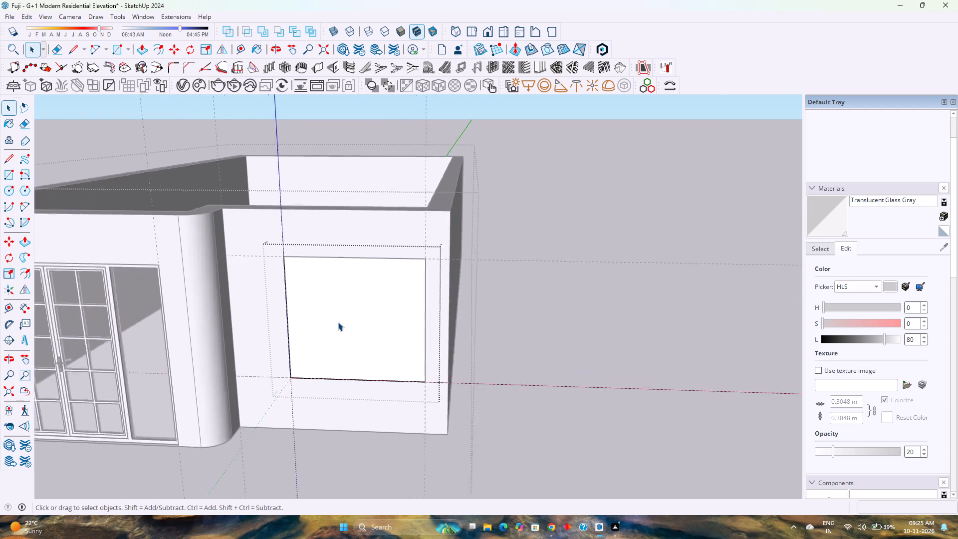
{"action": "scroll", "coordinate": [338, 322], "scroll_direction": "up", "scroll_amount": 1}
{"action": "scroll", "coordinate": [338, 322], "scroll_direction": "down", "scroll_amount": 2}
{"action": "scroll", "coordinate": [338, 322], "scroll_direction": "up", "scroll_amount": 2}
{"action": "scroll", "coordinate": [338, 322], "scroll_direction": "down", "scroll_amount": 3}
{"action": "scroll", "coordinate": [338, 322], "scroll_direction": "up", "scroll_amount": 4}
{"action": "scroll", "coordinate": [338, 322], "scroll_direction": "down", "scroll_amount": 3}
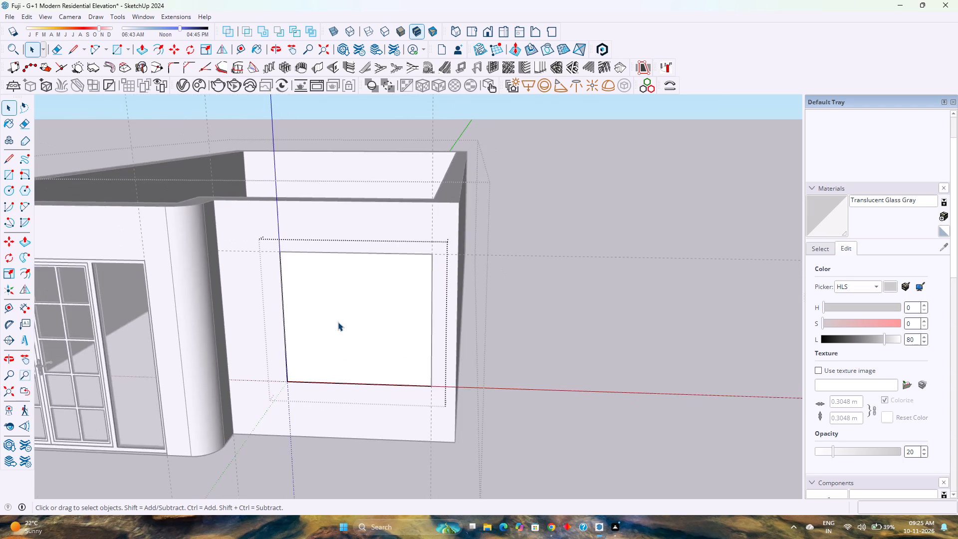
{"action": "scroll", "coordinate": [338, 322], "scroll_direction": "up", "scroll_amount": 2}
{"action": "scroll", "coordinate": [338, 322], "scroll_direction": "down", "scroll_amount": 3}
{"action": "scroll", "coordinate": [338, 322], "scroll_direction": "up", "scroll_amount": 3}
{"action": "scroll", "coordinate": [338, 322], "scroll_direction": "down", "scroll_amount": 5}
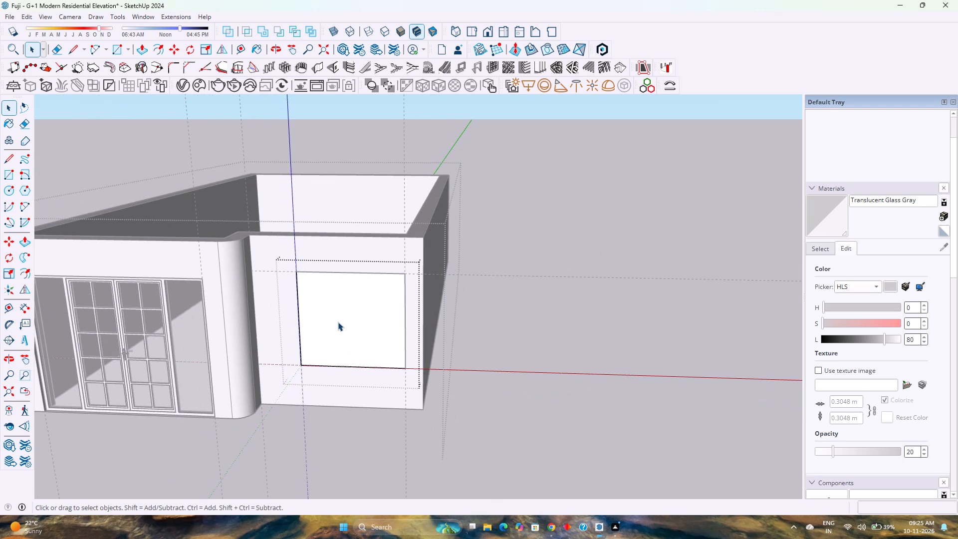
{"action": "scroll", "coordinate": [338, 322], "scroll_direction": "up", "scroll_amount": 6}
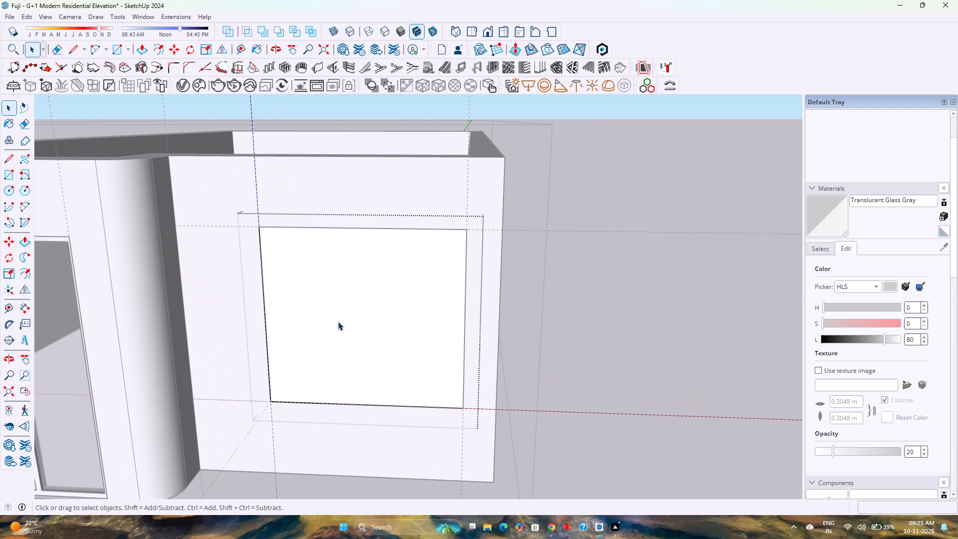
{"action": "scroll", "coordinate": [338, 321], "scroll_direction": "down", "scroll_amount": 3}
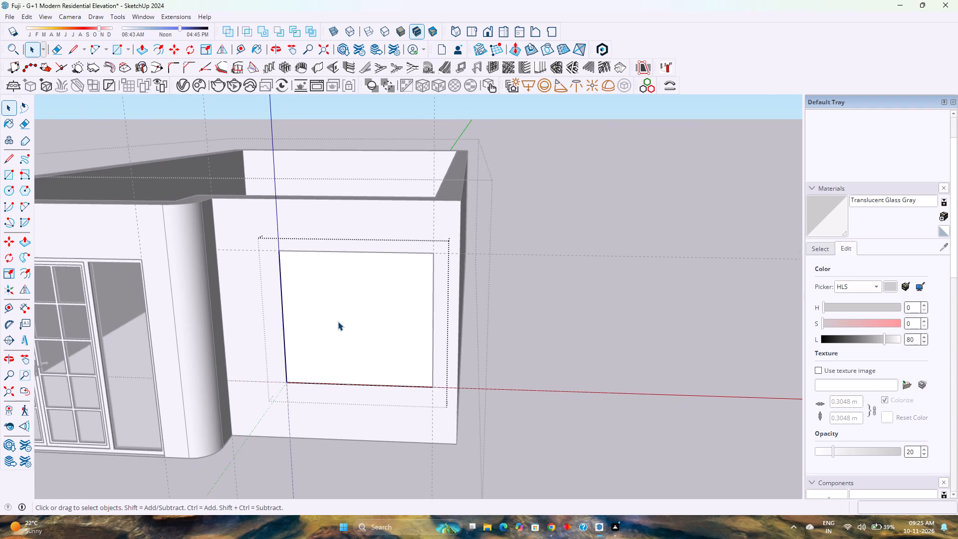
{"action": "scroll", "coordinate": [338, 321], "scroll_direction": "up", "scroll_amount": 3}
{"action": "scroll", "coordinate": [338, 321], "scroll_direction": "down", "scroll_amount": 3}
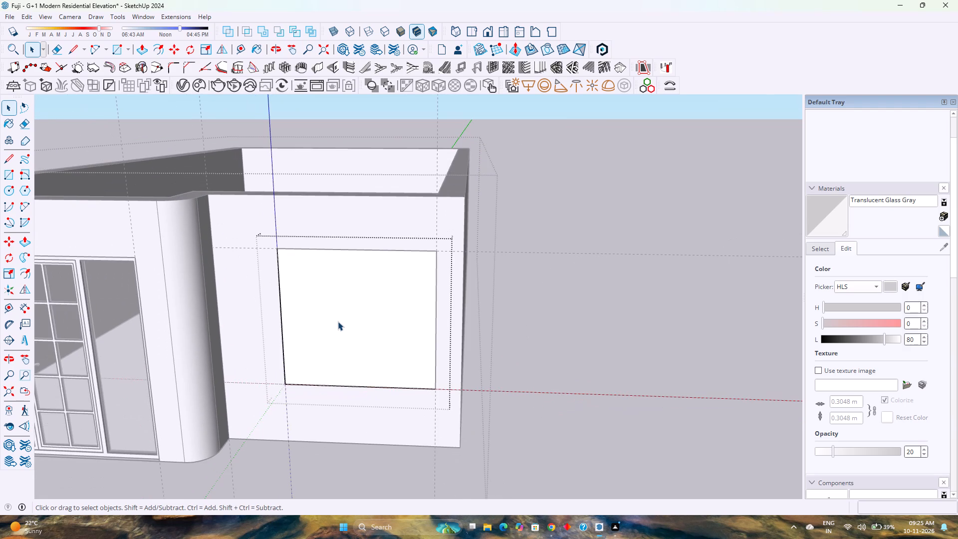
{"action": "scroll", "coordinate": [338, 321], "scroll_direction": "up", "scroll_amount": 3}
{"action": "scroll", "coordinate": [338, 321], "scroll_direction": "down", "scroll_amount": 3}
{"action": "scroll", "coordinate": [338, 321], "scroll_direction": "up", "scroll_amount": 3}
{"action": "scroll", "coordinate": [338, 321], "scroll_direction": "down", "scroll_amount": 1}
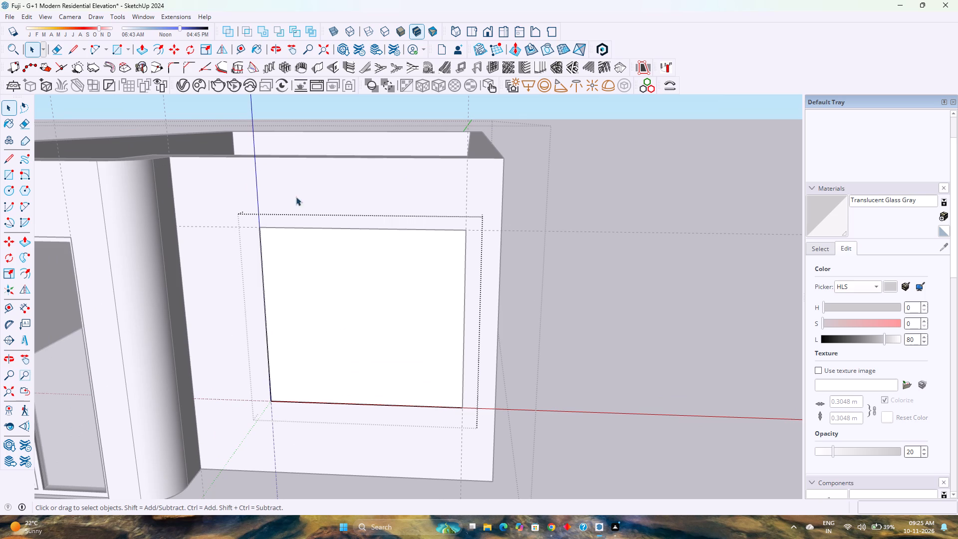
Extrude the window face in the front opening outward by 3" with Push/Pull.
{"action": "left_click", "coordinate": [138, 53]}
{"action": "left_click", "coordinate": [320, 317]}
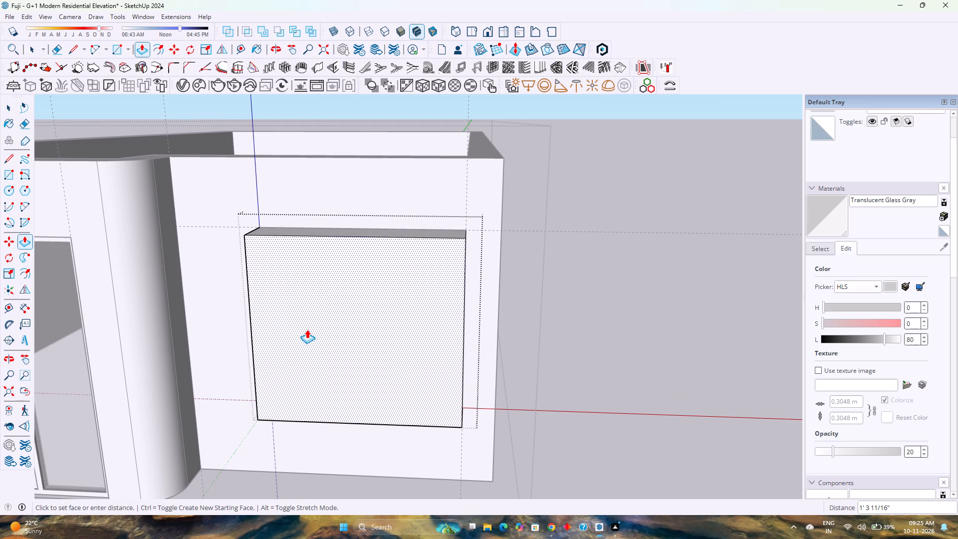
{"action": "key", "text": "3"}
{"action": "key", "text": "Return"}
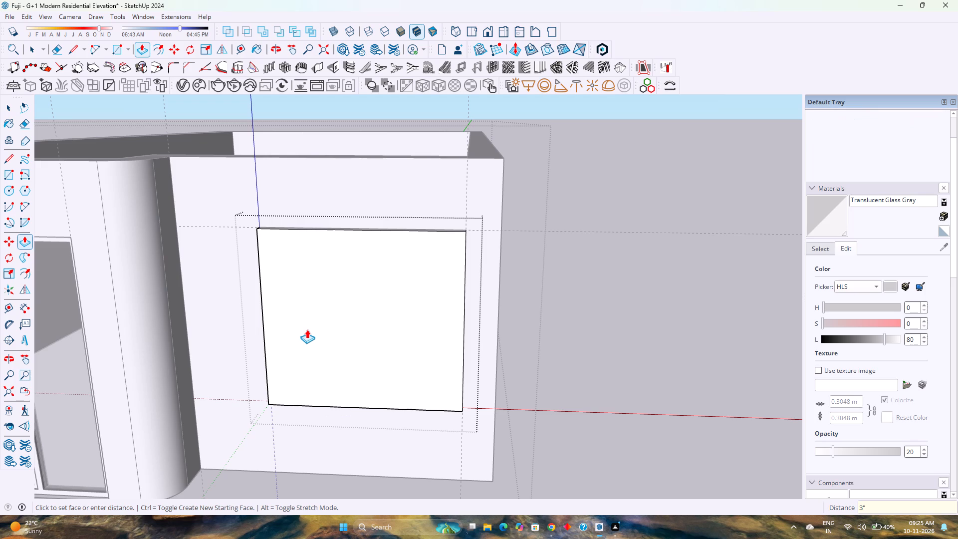
Offset the front window face 2" inward and push the inner face back 3" to leave an open window frame.
{"action": "left_click", "coordinate": [164, 51]}
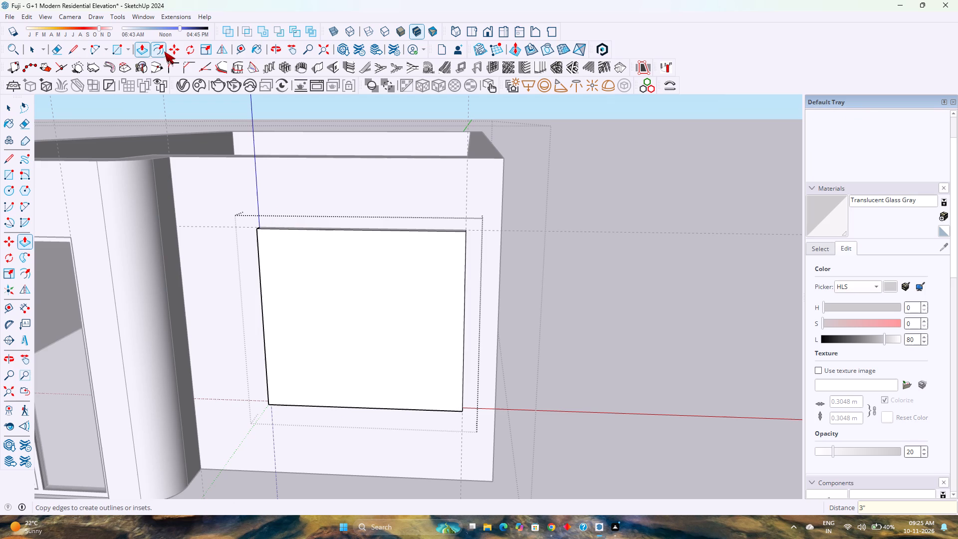
{"action": "left_click", "coordinate": [285, 324]}
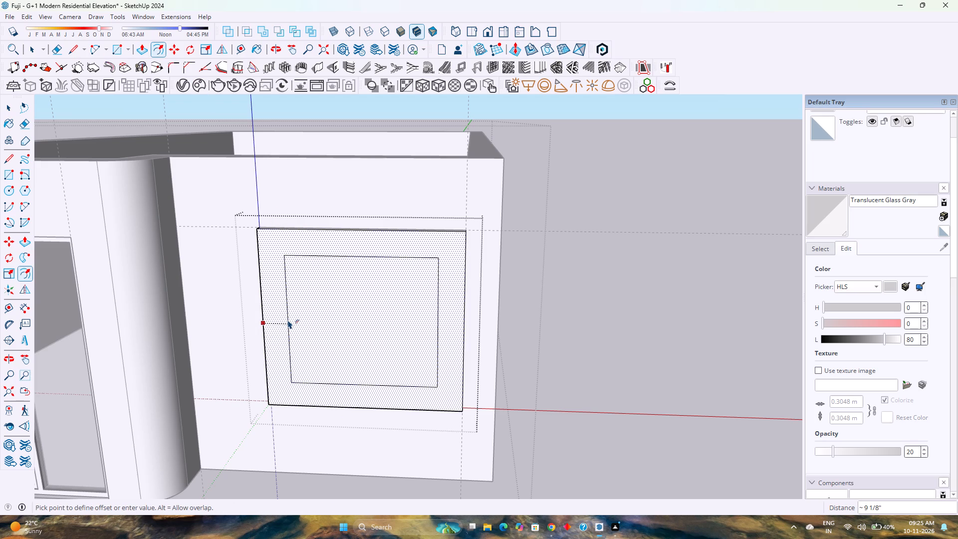
{"action": "key", "text": "2"}
{"action": "key", "text": "Return"}
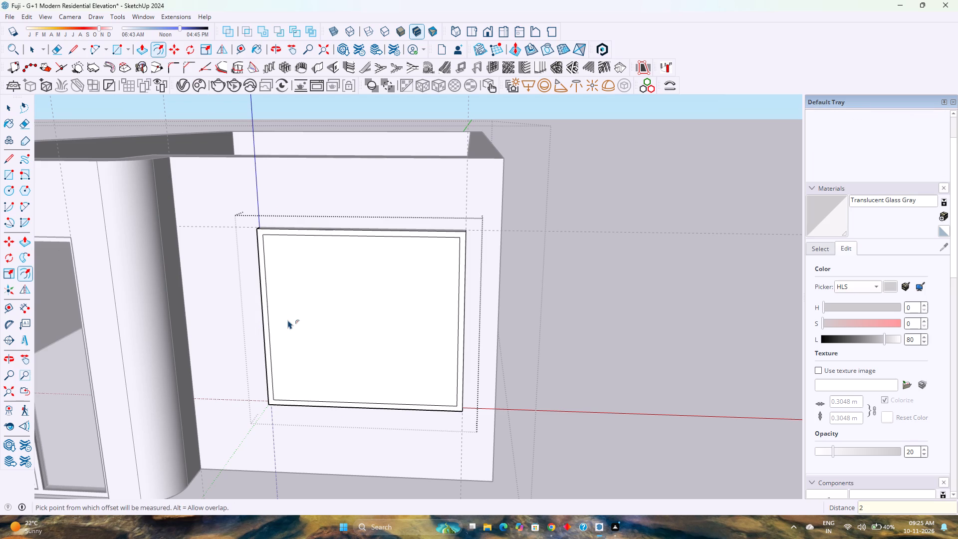
{"action": "left_click", "coordinate": [145, 51]}
{"action": "left_click", "coordinate": [346, 295]}
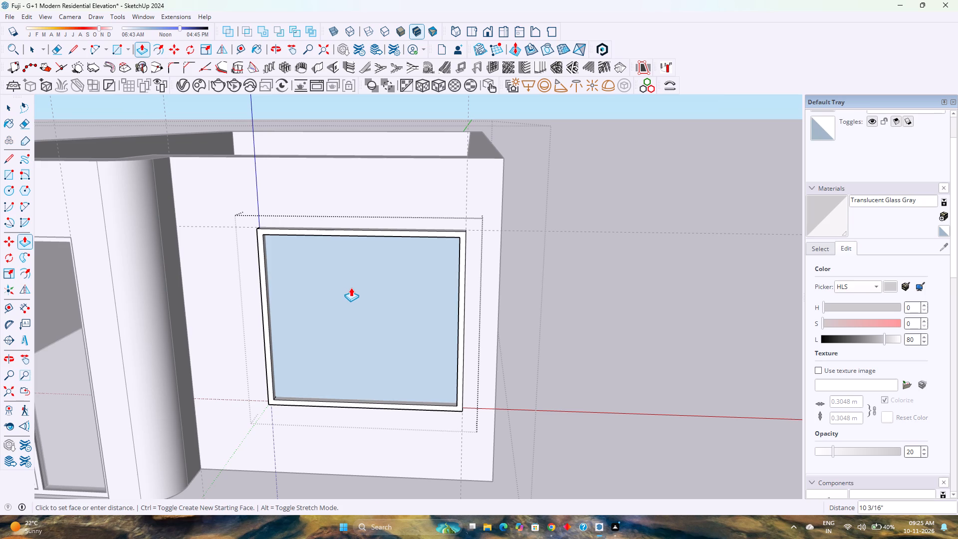
{"action": "key", "text": "3"}
{"action": "key", "text": "Return"}
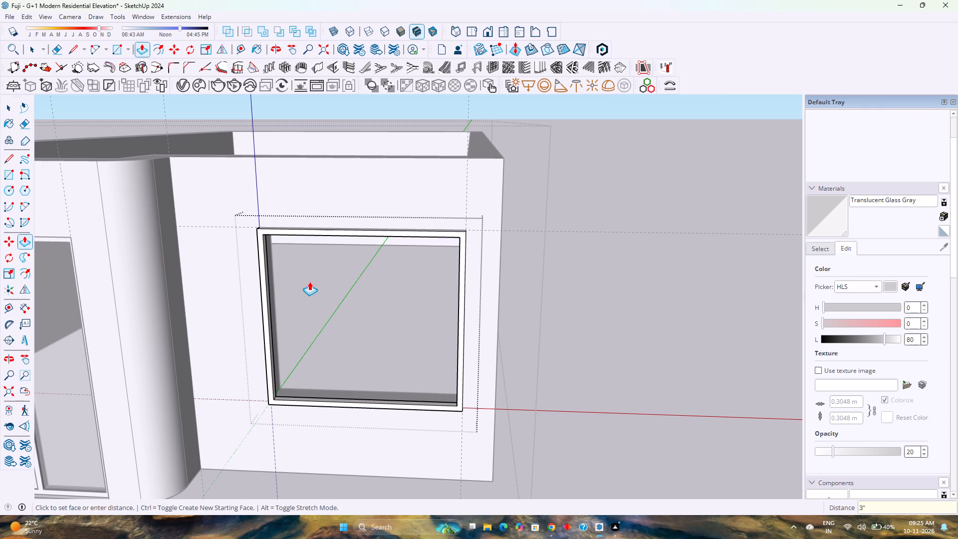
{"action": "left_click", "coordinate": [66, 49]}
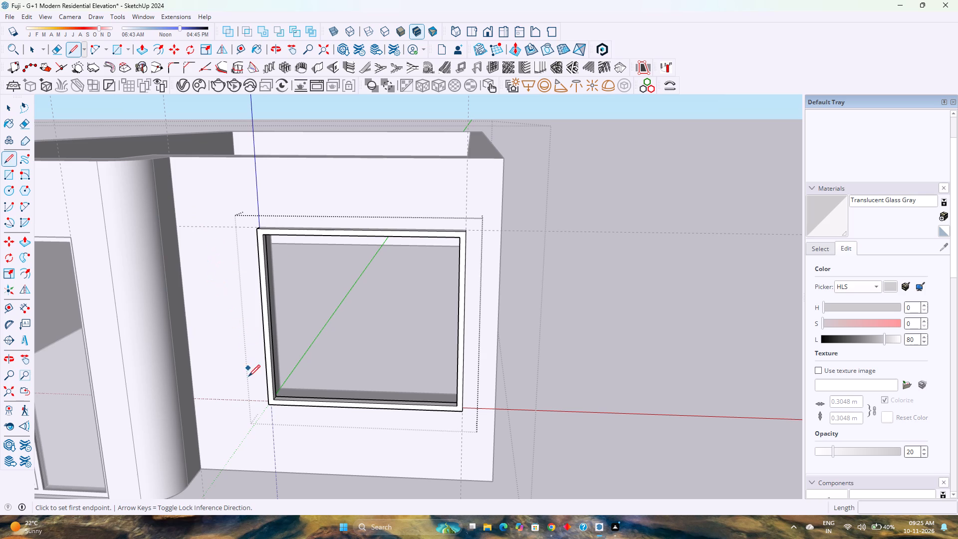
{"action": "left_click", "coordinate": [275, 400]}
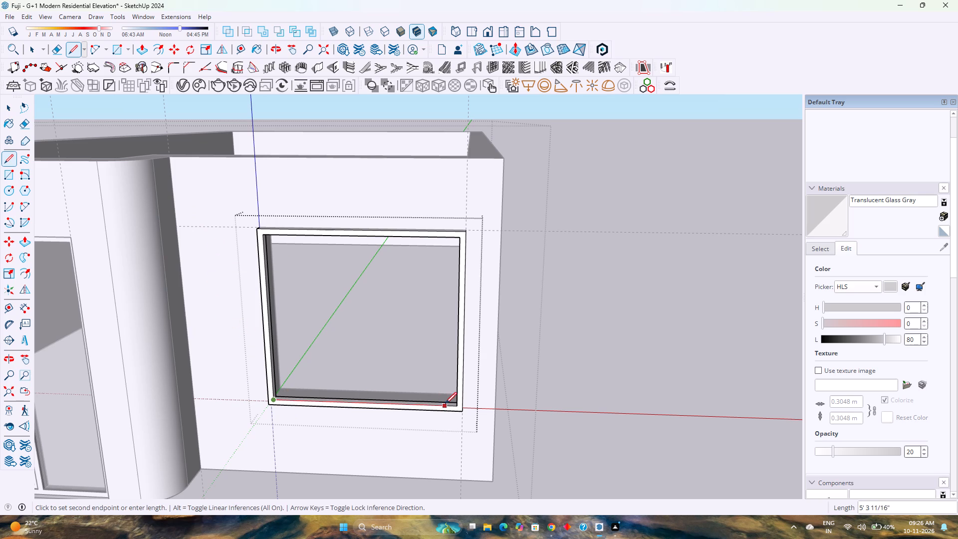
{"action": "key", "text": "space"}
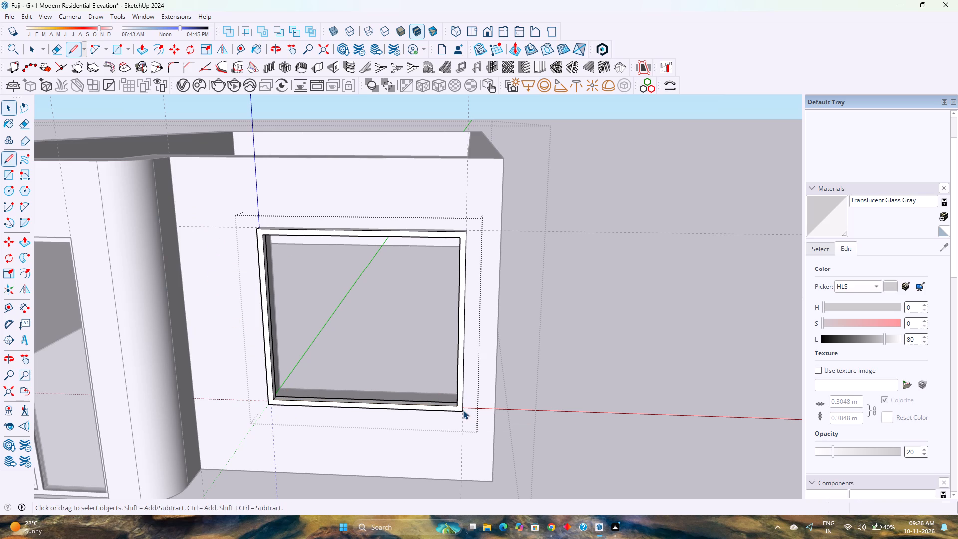
Open 3D Warehouse and search its models for "windows", replacing the previous search term.
{"action": "left_click", "coordinate": [142, 18]}
{"action": "left_click", "coordinate": [191, 91]}
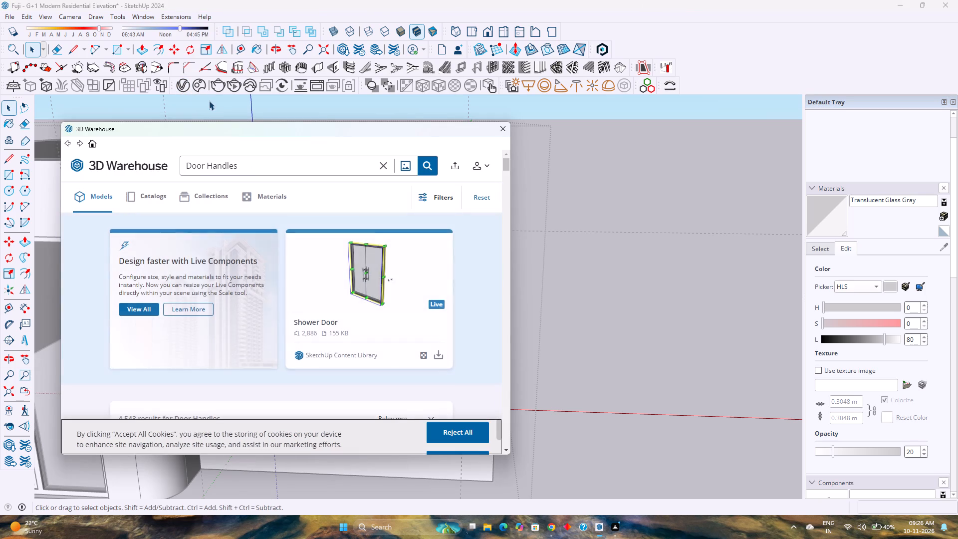
{"action": "left_click", "coordinate": [384, 168]}
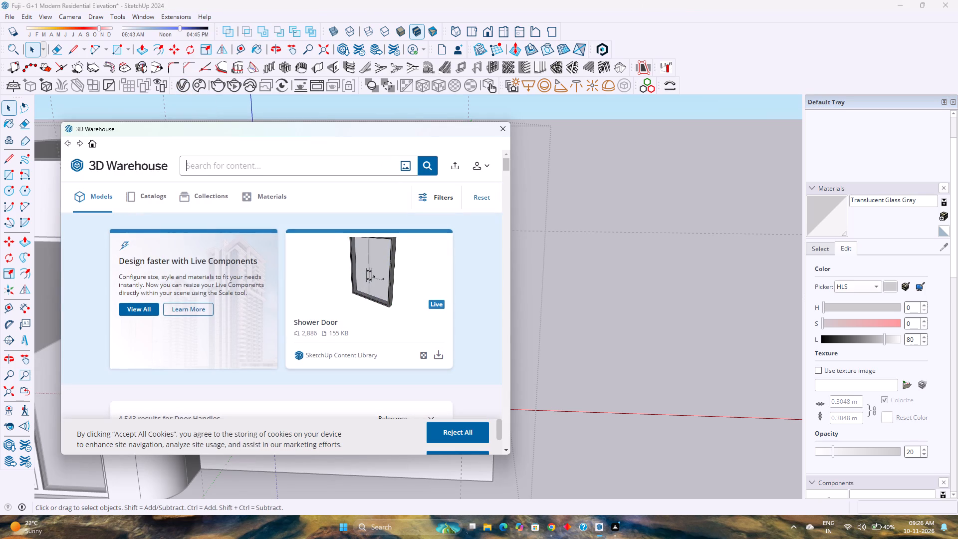
{"action": "left_click", "coordinate": [375, 168]}
{"action": "type", "text": "windows"}
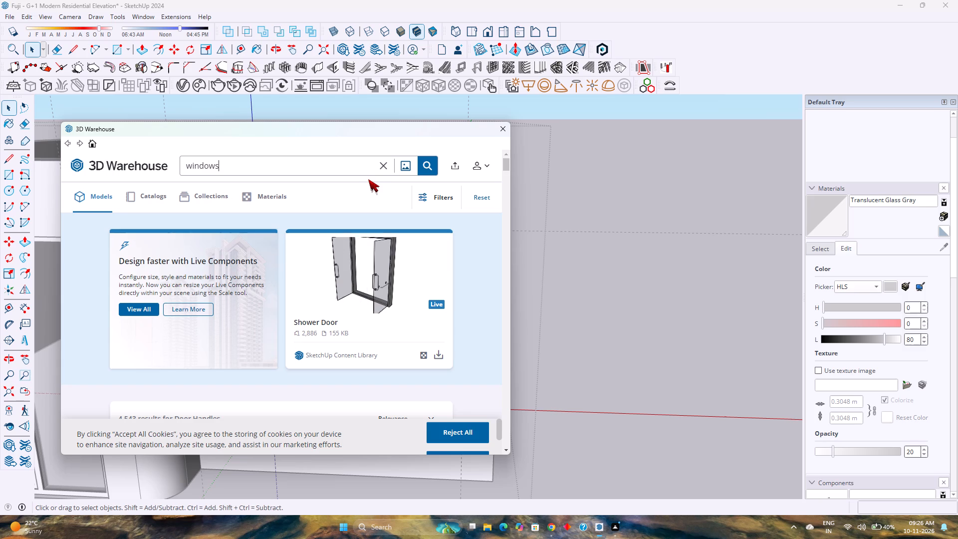
{"action": "scroll", "coordinate": [368, 179], "scroll_direction": "down", "scroll_amount": 3}
{"action": "scroll", "coordinate": [368, 179], "scroll_direction": "up", "scroll_amount": 3}
{"action": "scroll", "coordinate": [368, 179], "scroll_direction": "down", "scroll_amount": 2}
{"action": "scroll", "coordinate": [368, 179], "scroll_direction": "up", "scroll_amount": 2}
{"action": "scroll", "coordinate": [368, 179], "scroll_direction": "down", "scroll_amount": 3}
{"action": "scroll", "coordinate": [368, 179], "scroll_direction": "up", "scroll_amount": 3}
{"action": "scroll", "coordinate": [368, 179], "scroll_direction": "down", "scroll_amount": 4}
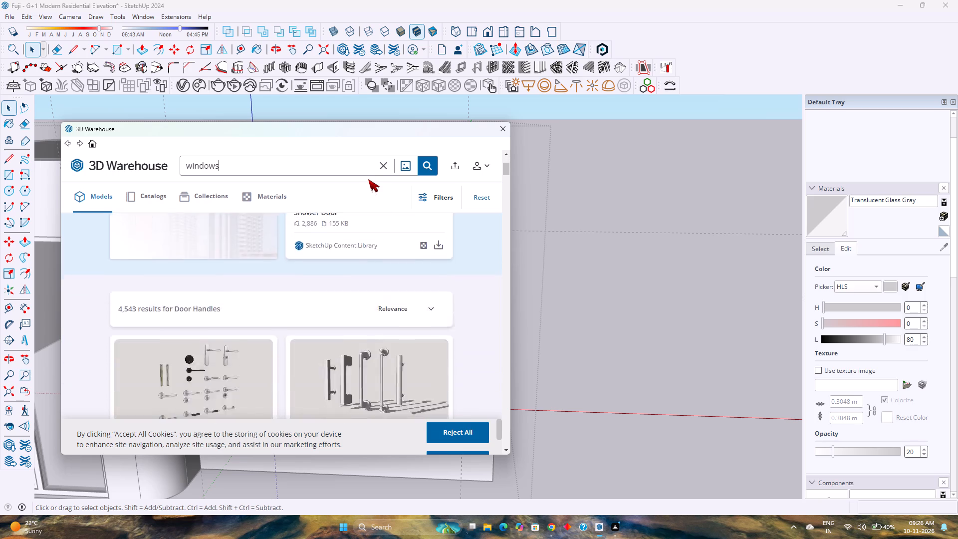
{"action": "scroll", "coordinate": [368, 179], "scroll_direction": "up", "scroll_amount": 1}
{"action": "left_click", "coordinate": [433, 169]}
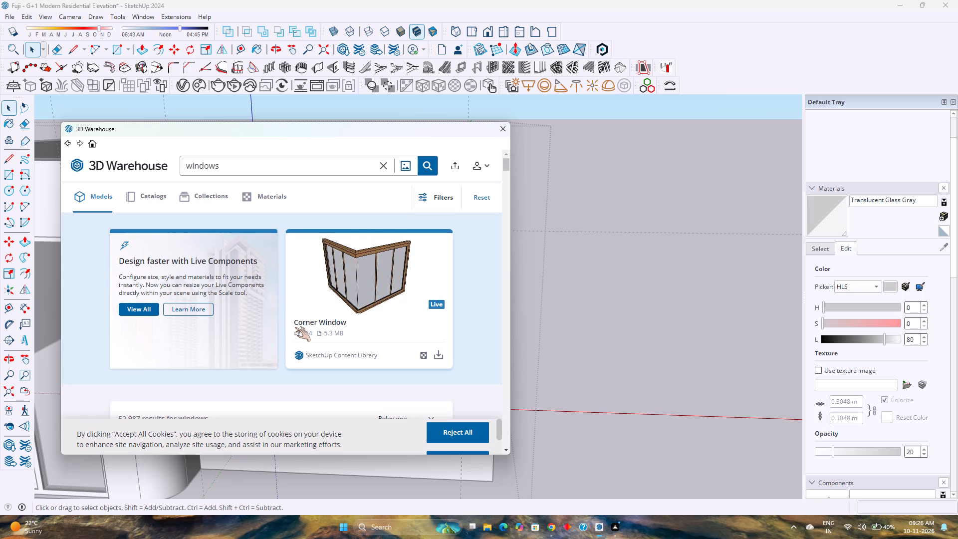
Browse the "windows" search results for a dark-framed two-panel sliding window model.
{"action": "scroll", "coordinate": [295, 327], "scroll_direction": "down", "scroll_amount": 3}
{"action": "scroll", "coordinate": [295, 327], "scroll_direction": "up", "scroll_amount": 3}
{"action": "scroll", "coordinate": [295, 327], "scroll_direction": "down", "scroll_amount": 1}
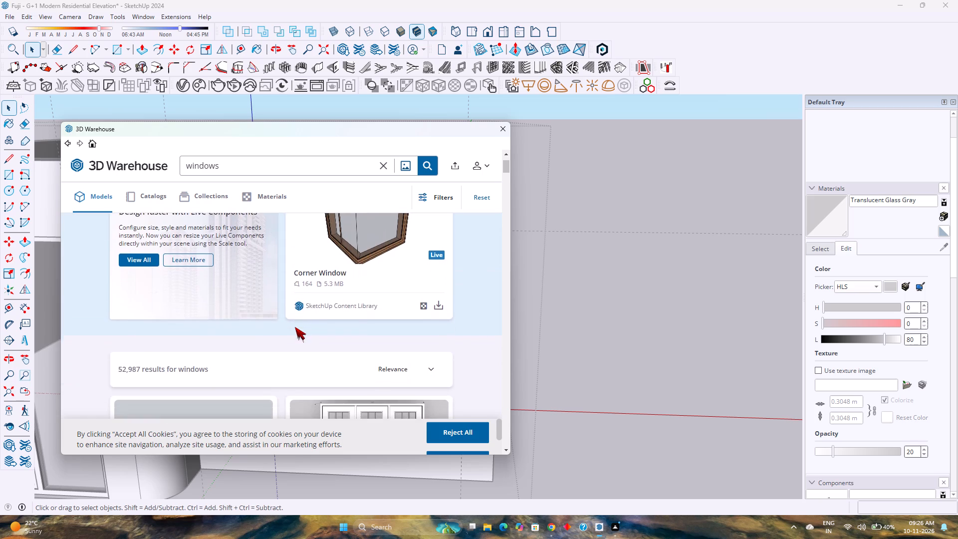
{"action": "scroll", "coordinate": [295, 327], "scroll_direction": "down", "scroll_amount": 2}
{"action": "scroll", "coordinate": [295, 327], "scroll_direction": "up", "scroll_amount": 3}
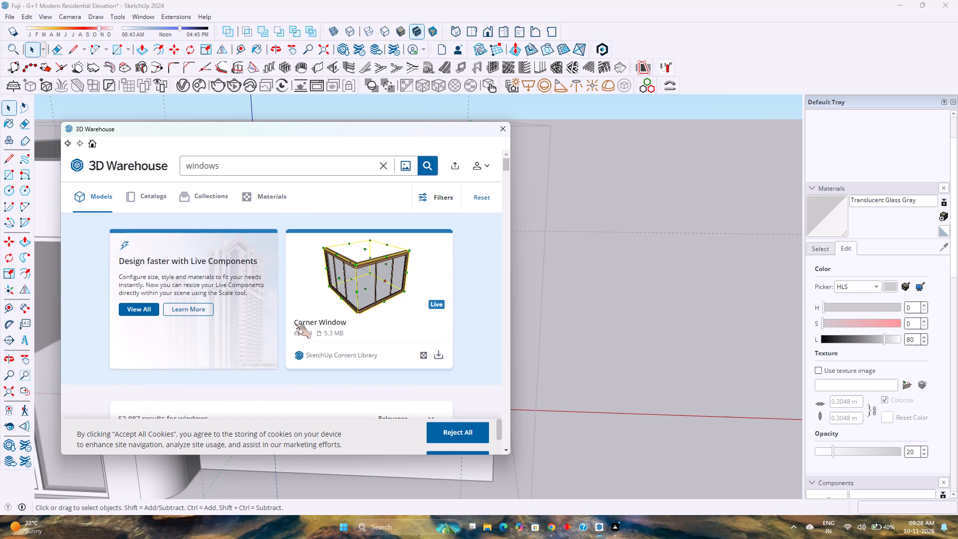
{"action": "scroll", "coordinate": [295, 323], "scroll_direction": "down", "scroll_amount": 2}
{"action": "scroll", "coordinate": [295, 322], "scroll_direction": "up", "scroll_amount": 1}
{"action": "scroll", "coordinate": [295, 322], "scroll_direction": "down", "scroll_amount": 2}
{"action": "scroll", "coordinate": [295, 322], "scroll_direction": "up", "scroll_amount": 3}
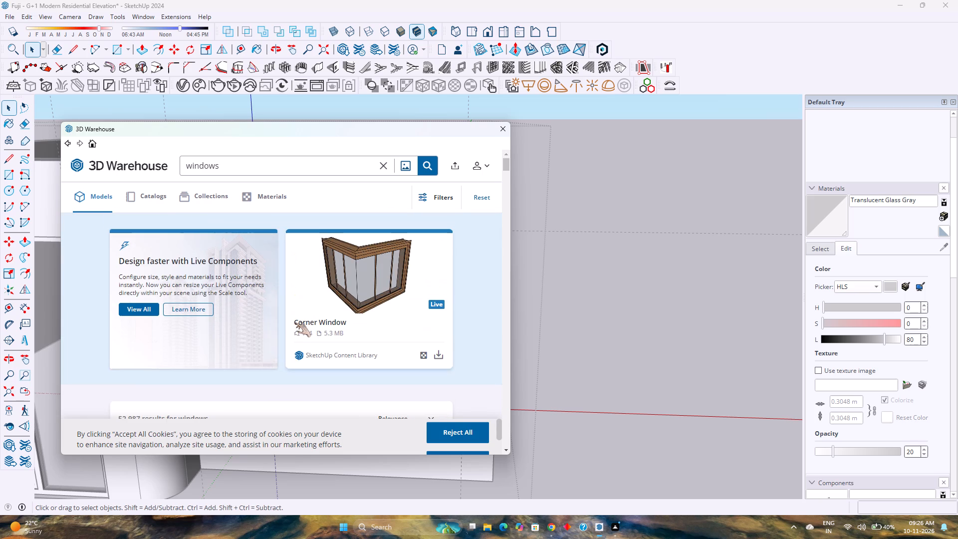
{"action": "scroll", "coordinate": [295, 322], "scroll_direction": "down", "scroll_amount": 3}
{"action": "scroll", "coordinate": [295, 321], "scroll_direction": "up", "scroll_amount": 3}
{"action": "scroll", "coordinate": [295, 319], "scroll_direction": "down", "scroll_amount": 4}
{"action": "scroll", "coordinate": [295, 319], "scroll_direction": "up", "scroll_amount": 4}
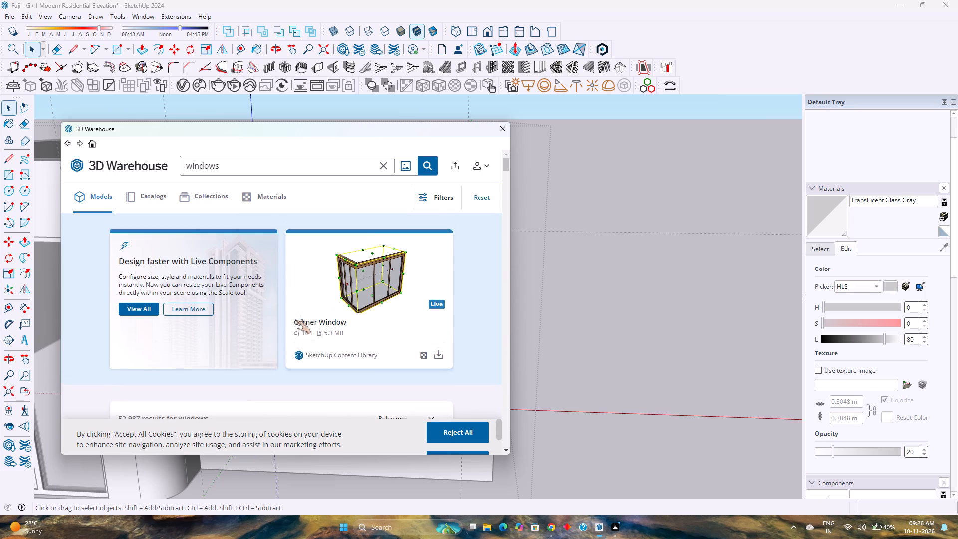
{"action": "scroll", "coordinate": [295, 319], "scroll_direction": "down", "scroll_amount": 4}
{"action": "scroll", "coordinate": [295, 319], "scroll_direction": "up", "scroll_amount": 3}
{"action": "scroll", "coordinate": [295, 319], "scroll_direction": "down", "scroll_amount": 2}
{"action": "scroll", "coordinate": [295, 319], "scroll_direction": "up", "scroll_amount": 2}
{"action": "scroll", "coordinate": [296, 319], "scroll_direction": "down", "scroll_amount": 3}
{"action": "scroll", "coordinate": [296, 319], "scroll_direction": "up", "scroll_amount": 4}
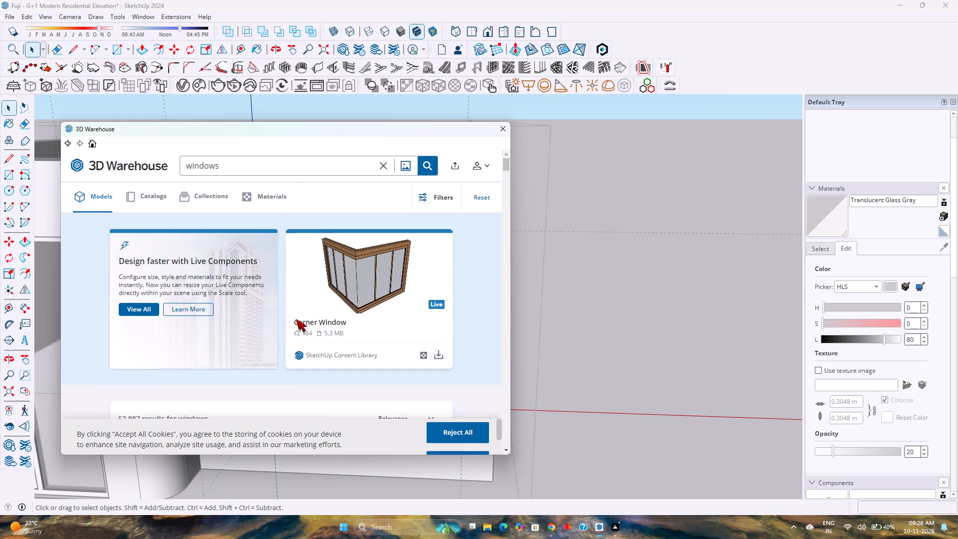
{"action": "scroll", "coordinate": [297, 318], "scroll_direction": "down", "scroll_amount": 3}
{"action": "scroll", "coordinate": [297, 318], "scroll_direction": "up", "scroll_amount": 1}
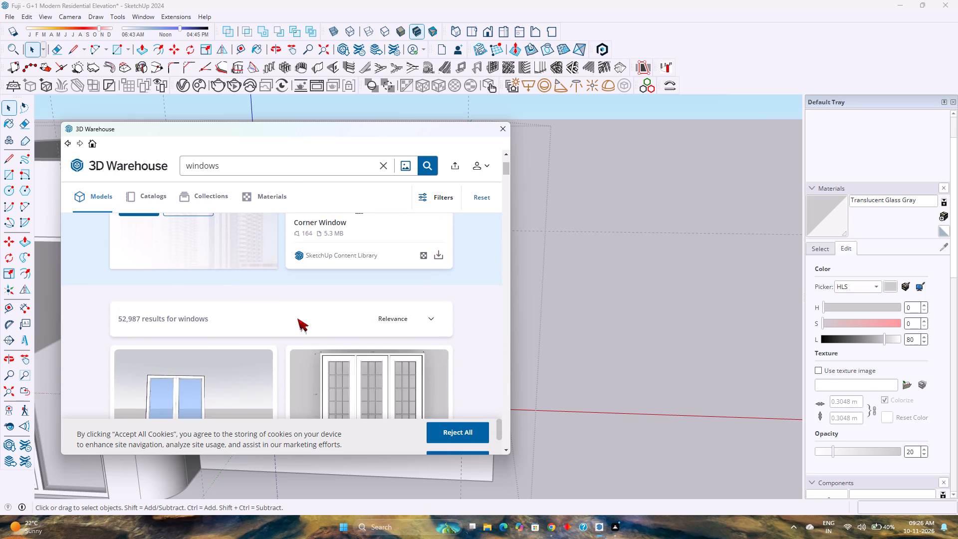
{"action": "scroll", "coordinate": [297, 318], "scroll_direction": "up", "scroll_amount": 1}
{"action": "scroll", "coordinate": [297, 318], "scroll_direction": "down", "scroll_amount": 3}
{"action": "scroll", "coordinate": [297, 318], "scroll_direction": "up", "scroll_amount": 3}
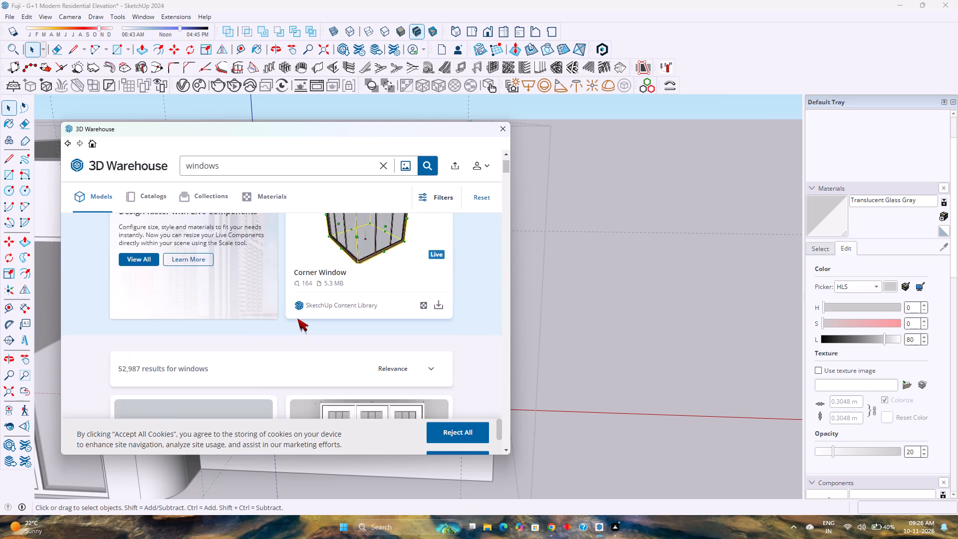
{"action": "scroll", "coordinate": [297, 318], "scroll_direction": "down", "scroll_amount": 1}
{"action": "scroll", "coordinate": [297, 318], "scroll_direction": "up", "scroll_amount": 1}
{"action": "scroll", "coordinate": [297, 318], "scroll_direction": "down", "scroll_amount": 7}
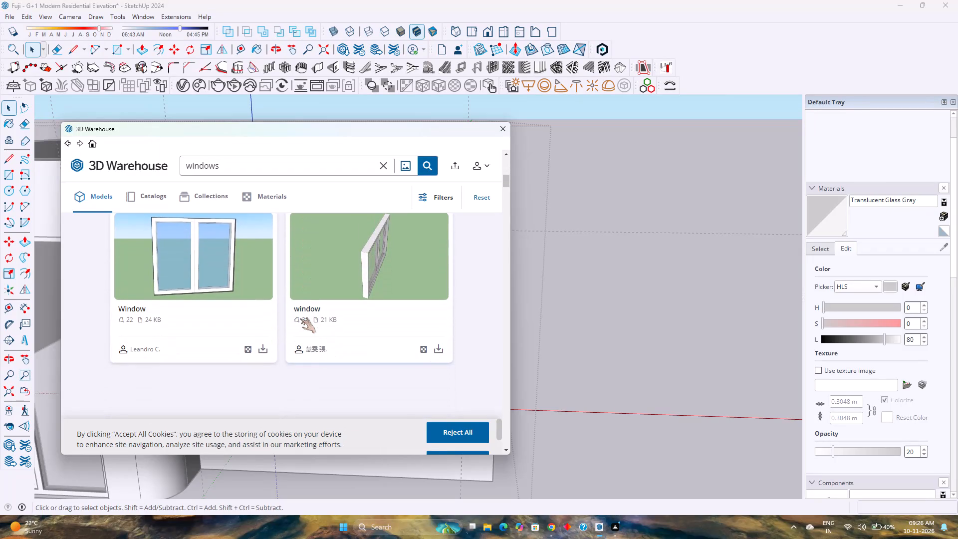
{"action": "scroll", "coordinate": [300, 318], "scroll_direction": "down", "scroll_amount": 3}
{"action": "scroll", "coordinate": [300, 318], "scroll_direction": "up", "scroll_amount": 3}
{"action": "scroll", "coordinate": [300, 318], "scroll_direction": "down", "scroll_amount": 3}
{"action": "scroll", "coordinate": [300, 318], "scroll_direction": "up", "scroll_amount": 3}
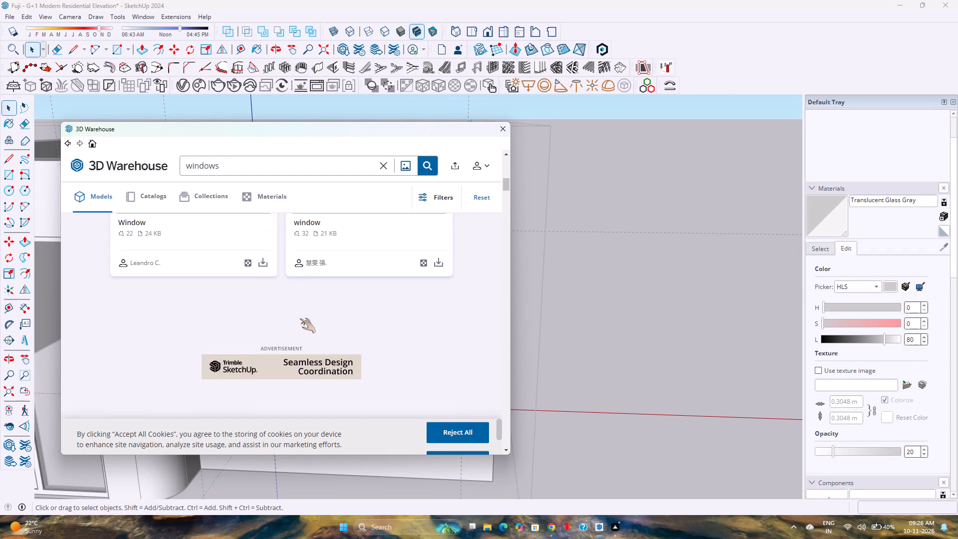
{"action": "scroll", "coordinate": [300, 318], "scroll_direction": "down", "scroll_amount": 9}
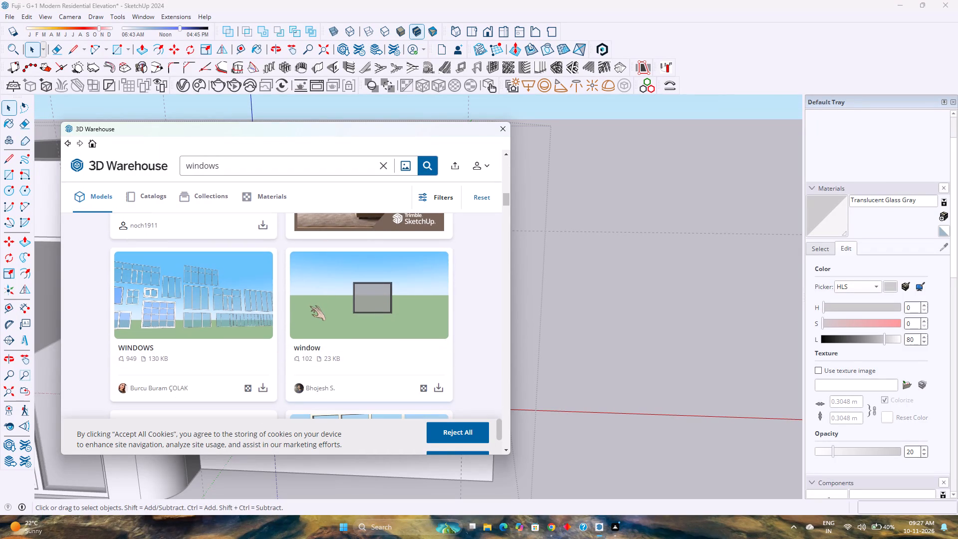
{"action": "scroll", "coordinate": [302, 306], "scroll_direction": "down", "scroll_amount": 6}
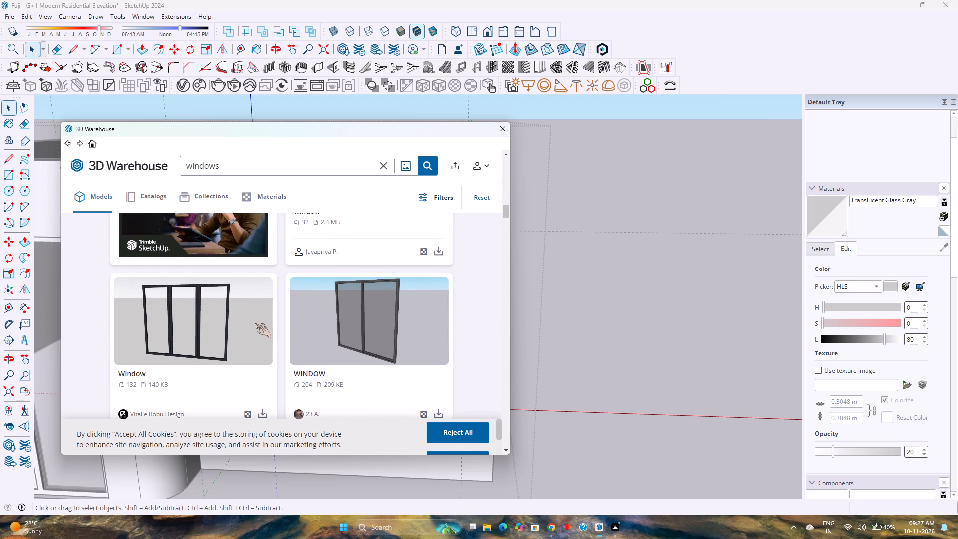
{"action": "scroll", "coordinate": [255, 323], "scroll_direction": "down", "scroll_amount": 1}
Load the dark-framed two-panel WINDOW model directly into the model and place it near the white frame's lower inner corner.
{"action": "left_click", "coordinate": [441, 369]}
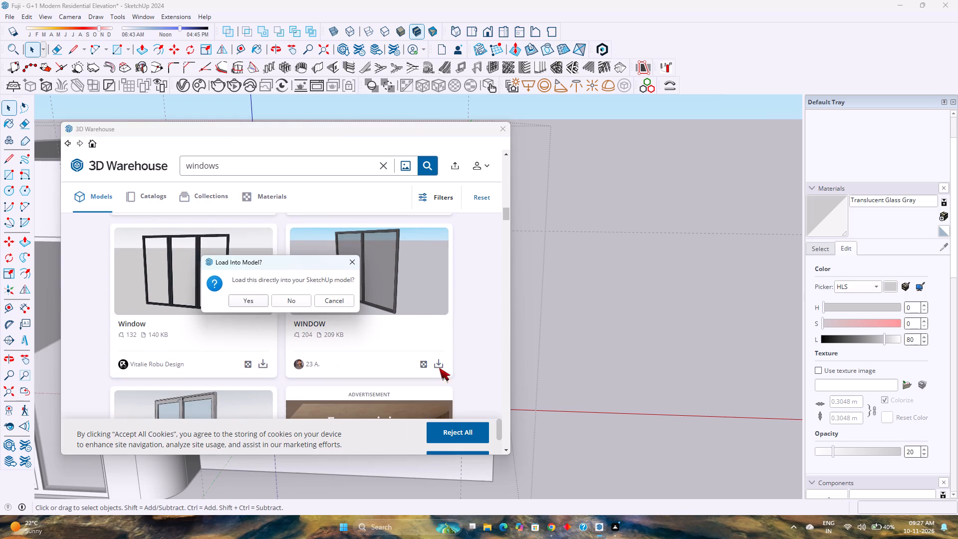
{"action": "left_click", "coordinate": [258, 303]}
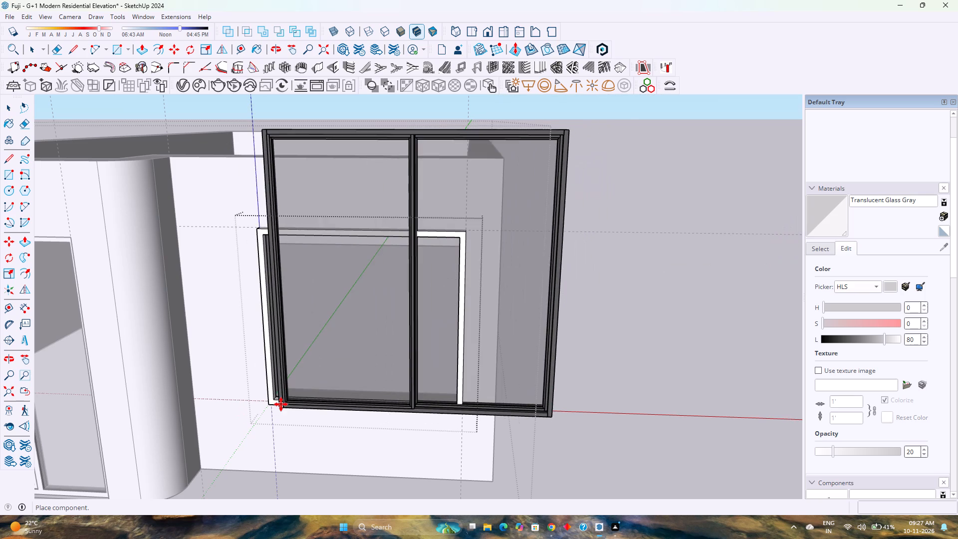
{"action": "scroll", "coordinate": [281, 404], "scroll_direction": "up", "scroll_amount": 2}
{"action": "scroll", "coordinate": [280, 402], "scroll_direction": "up", "scroll_amount": 19}
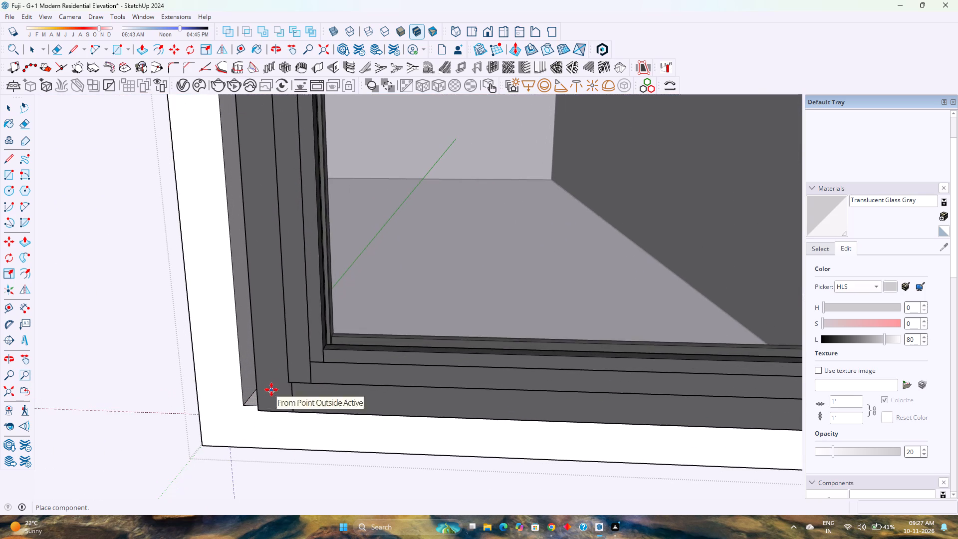
{"action": "scroll", "coordinate": [273, 386], "scroll_direction": "up", "scroll_amount": 1}
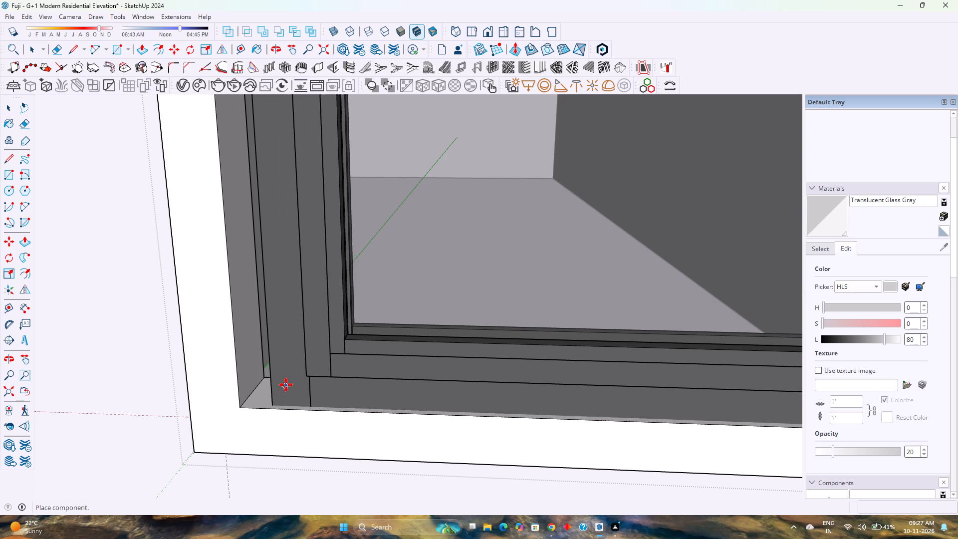
{"action": "left_click", "coordinate": [274, 375]}
Move the loaded window so its lower corner meets the front inner lower corner of the white frame on the curved-wall side.
{"action": "left_click", "coordinate": [266, 376]}
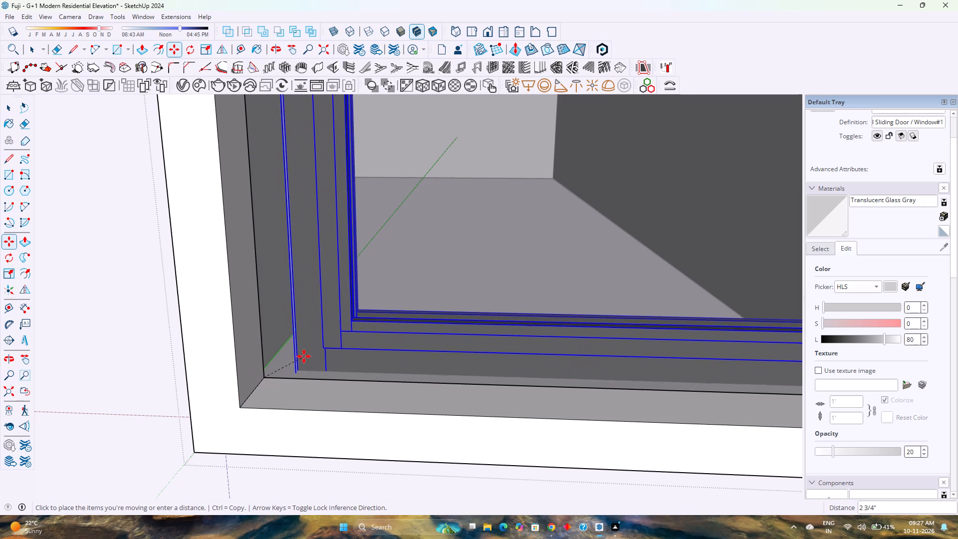
{"action": "left_click", "coordinate": [332, 325]}
{"action": "left_click", "coordinate": [320, 344]}
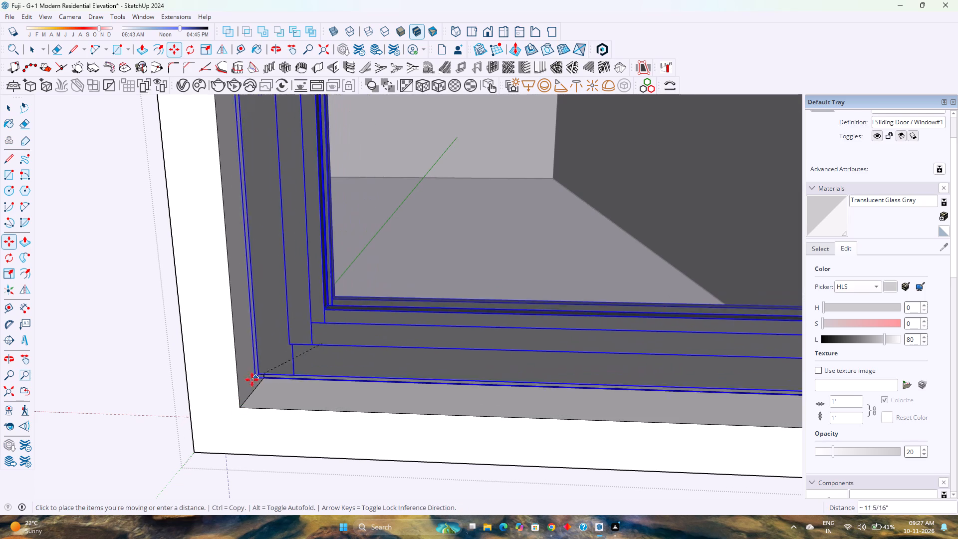
{"action": "left_click", "coordinate": [241, 408]}
Scale the window uniformly to about 0.62 from its upper outer corner so its height roughly fits the white frame.
{"action": "scroll", "coordinate": [230, 403], "scroll_direction": "down", "scroll_amount": 3}
{"action": "middle_click_drag", "start_coordinate": [248, 393], "coordinate": [165, 459]}
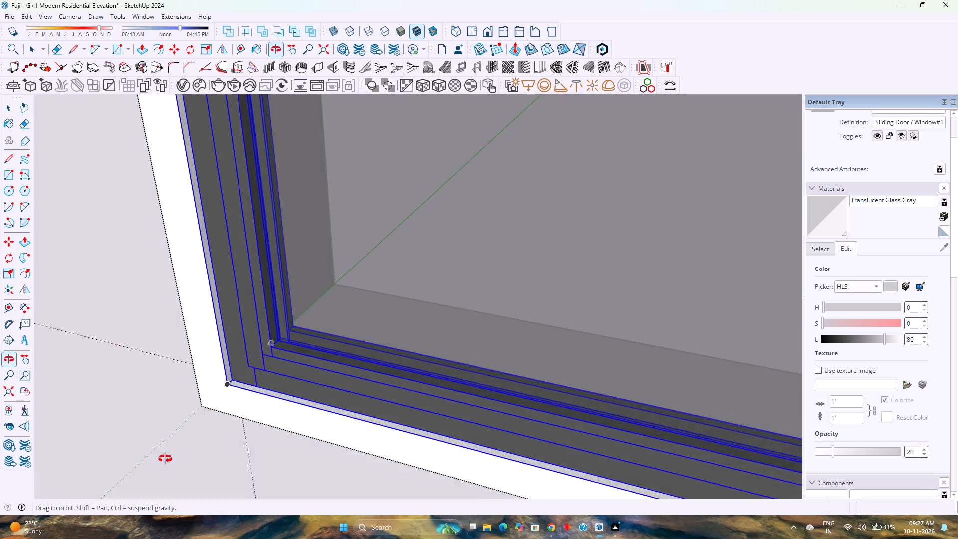
{"action": "middle_click_drag", "start_coordinate": [165, 459], "coordinate": [139, 478]}
{"action": "scroll", "coordinate": [179, 453], "scroll_direction": "down", "scroll_amount": 18}
{"action": "scroll", "coordinate": [279, 366], "scroll_direction": "down", "scroll_amount": 3}
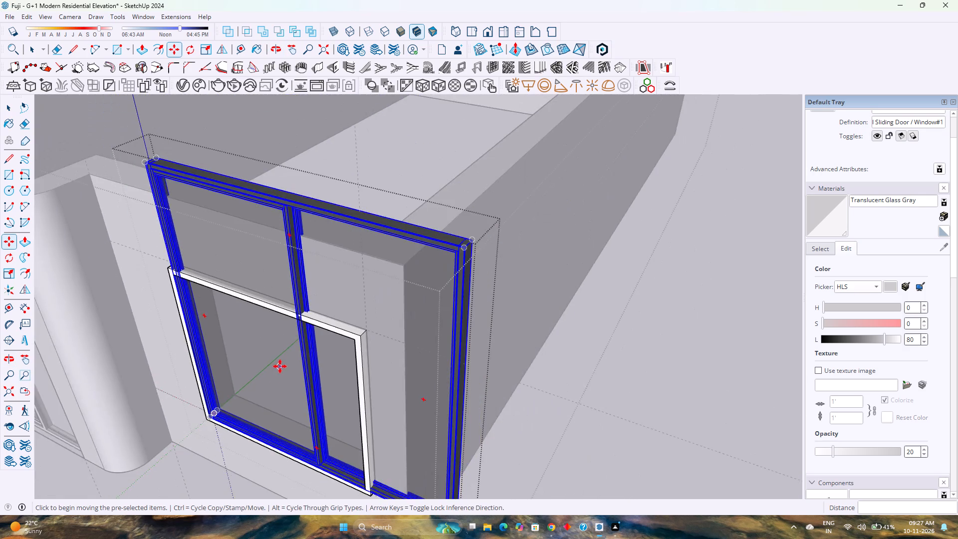
{"action": "middle_click_drag", "start_coordinate": [281, 365], "coordinate": [371, 328]}
{"action": "key", "text": "s"}
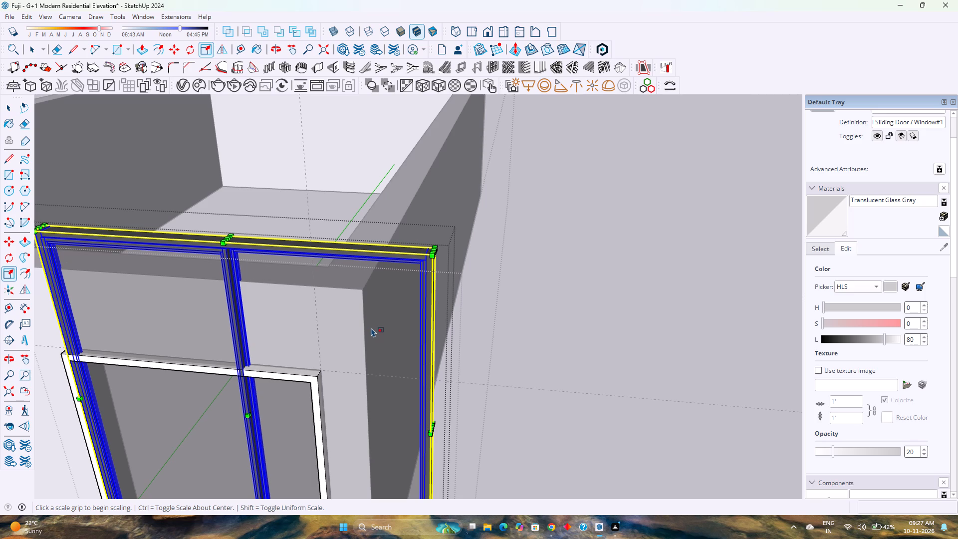
{"action": "scroll", "coordinate": [448, 238], "scroll_direction": "up", "scroll_amount": 3}
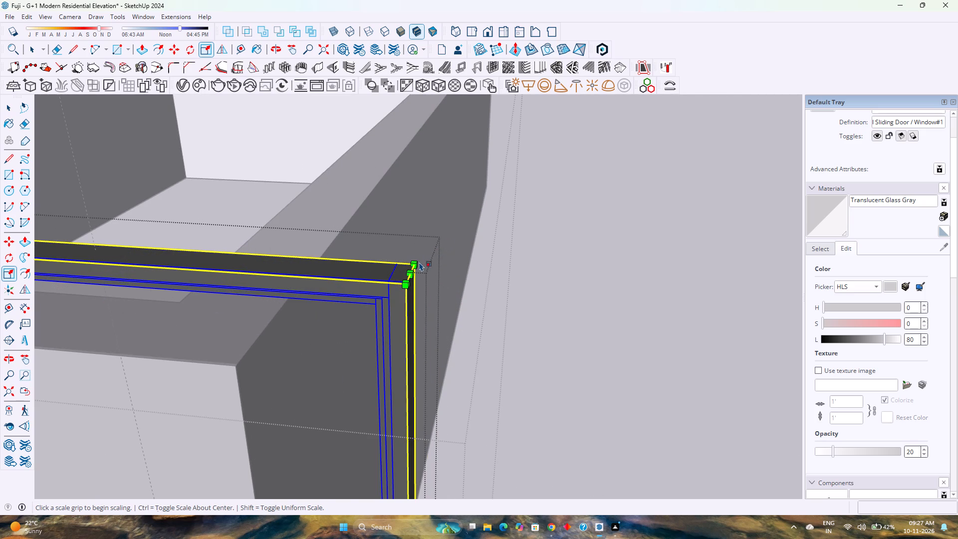
{"action": "left_click", "coordinate": [416, 264]}
{"action": "scroll", "coordinate": [323, 323], "scroll_direction": "down", "scroll_amount": 14}
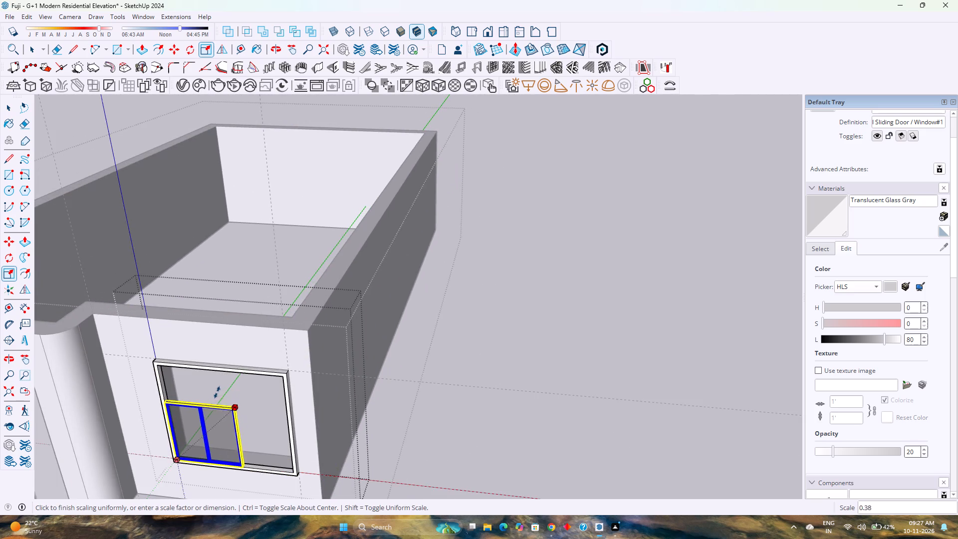
{"action": "middle_click_drag", "start_coordinate": [225, 387], "coordinate": [283, 350]}
{"action": "middle_click", "coordinate": [283, 350]}
{"action": "scroll", "coordinate": [284, 349], "scroll_direction": "down", "scroll_amount": 1}
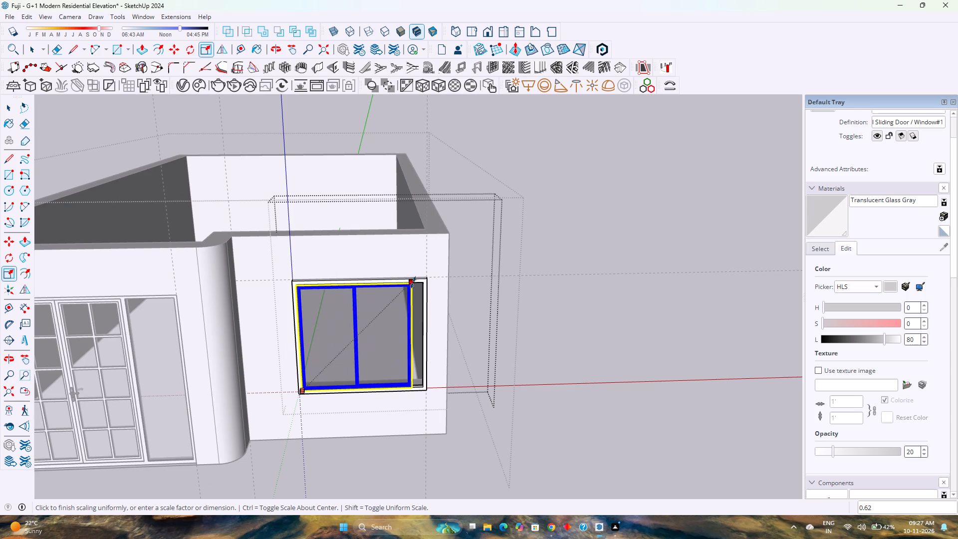
{"action": "left_click", "coordinate": [413, 285]}
Scale the window's height by about 1.01 on the blue axis to reach the white frame's upper inner edge.
{"action": "scroll", "coordinate": [410, 294], "scroll_direction": "up", "scroll_amount": 5}
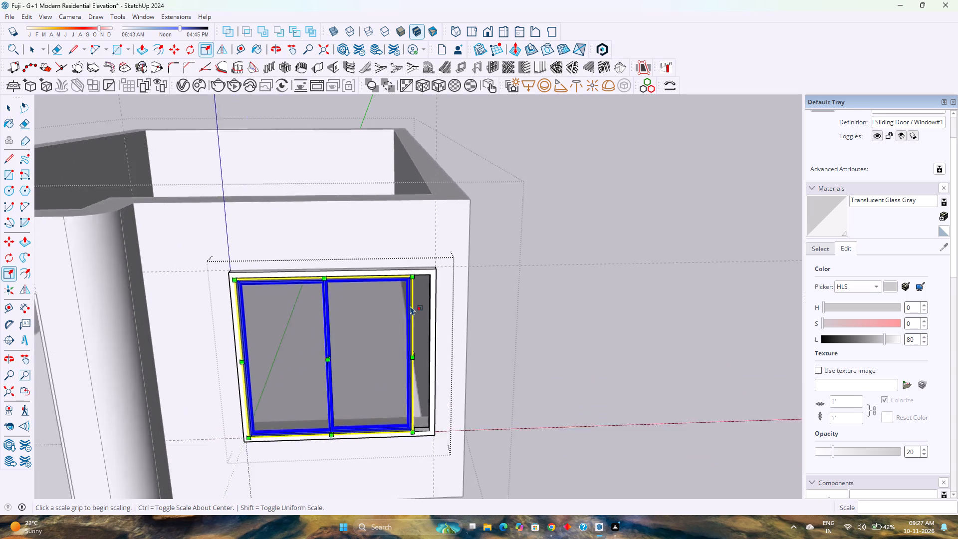
{"action": "scroll", "coordinate": [410, 306], "scroll_direction": "up", "scroll_amount": 9}
{"action": "scroll", "coordinate": [154, 231], "scroll_direction": "up", "scroll_amount": 2}
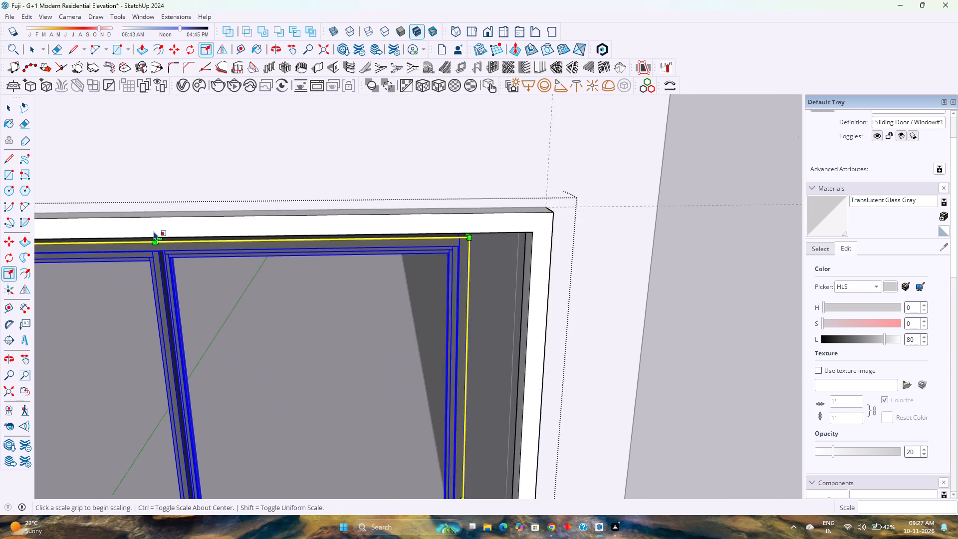
{"action": "scroll", "coordinate": [154, 231], "scroll_direction": "up", "scroll_amount": 8}
{"action": "left_click", "coordinate": [166, 247]}
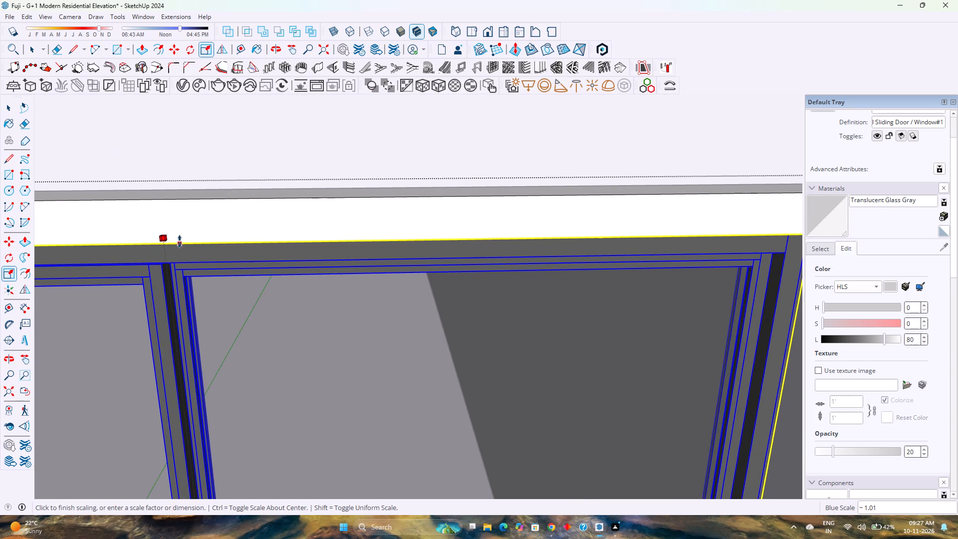
{"action": "left_click", "coordinate": [187, 241]}
Scale the window's width by about 1.10 on the red axis to reach the frame's far inner side.
{"action": "scroll", "coordinate": [262, 249], "scroll_direction": "down", "scroll_amount": 14}
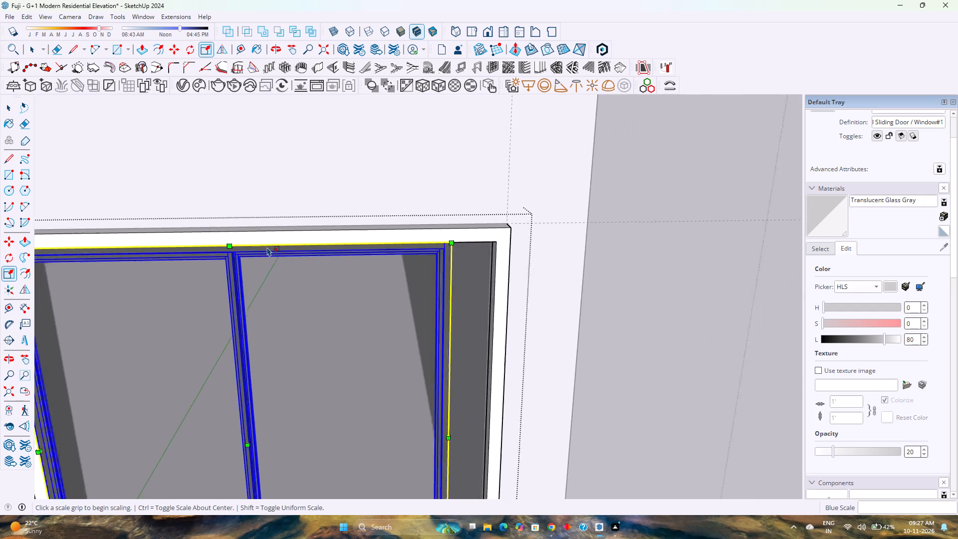
{"action": "scroll", "coordinate": [267, 247], "scroll_direction": "down", "scroll_amount": 5}
{"action": "middle_click_drag", "start_coordinate": [307, 361], "coordinate": [229, 400]}
{"action": "scroll", "coordinate": [412, 339], "scroll_direction": "up", "scroll_amount": 10}
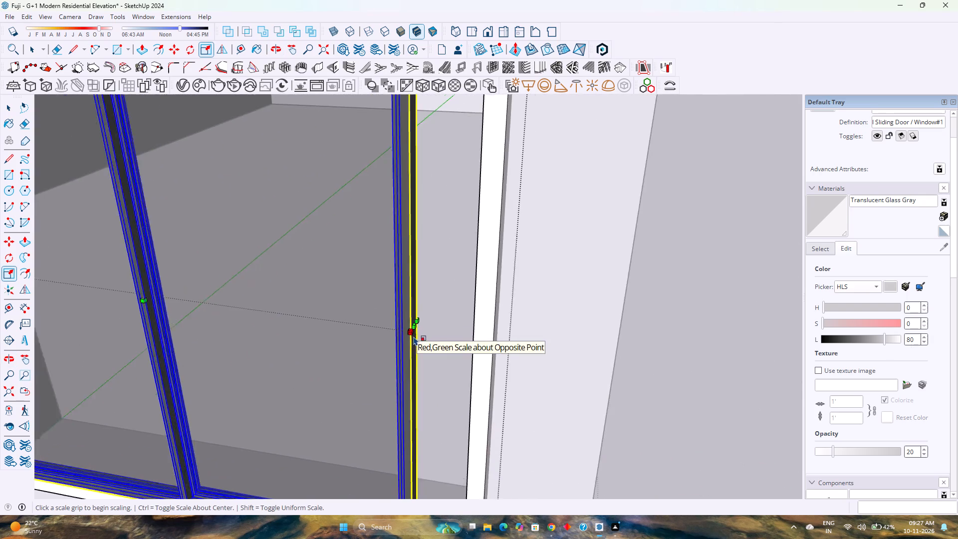
{"action": "scroll", "coordinate": [414, 336], "scroll_direction": "up", "scroll_amount": 5}
{"action": "left_click", "coordinate": [415, 315]}
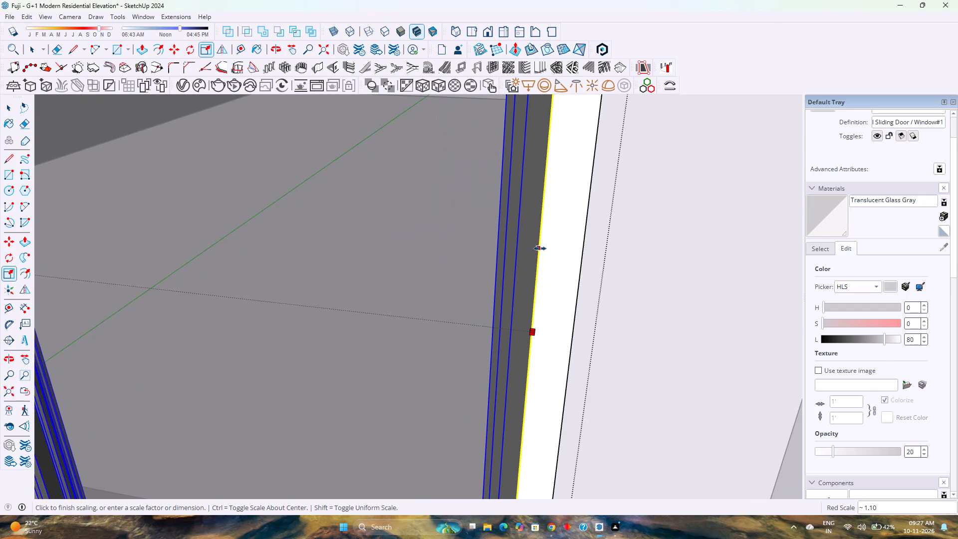
{"action": "left_click", "coordinate": [540, 248]}
Check the scaled window's fit in the white frame from several angles and exit the frame group's editing.
{"action": "scroll", "coordinate": [435, 258], "scroll_direction": "down", "scroll_amount": 13}
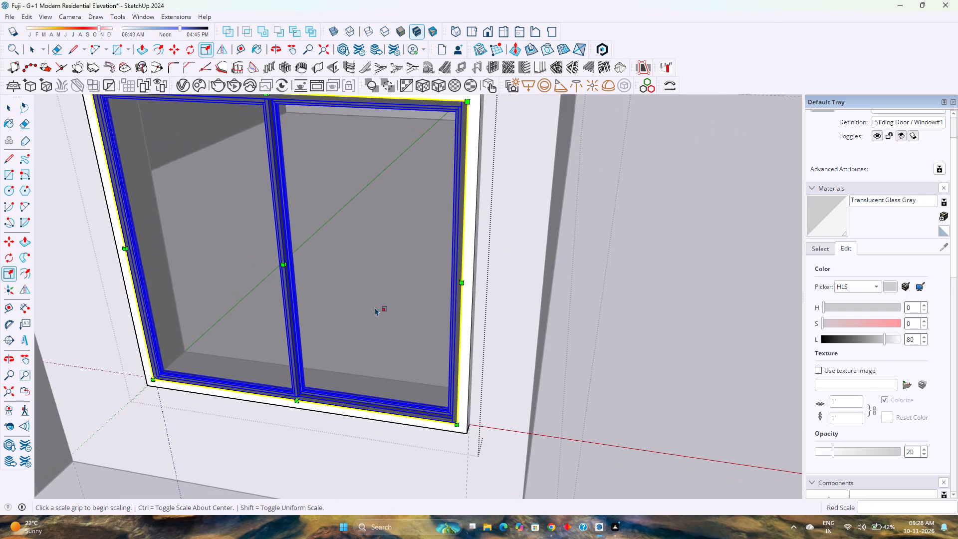
{"action": "middle_click_drag", "start_coordinate": [368, 319], "coordinate": [705, 356]}
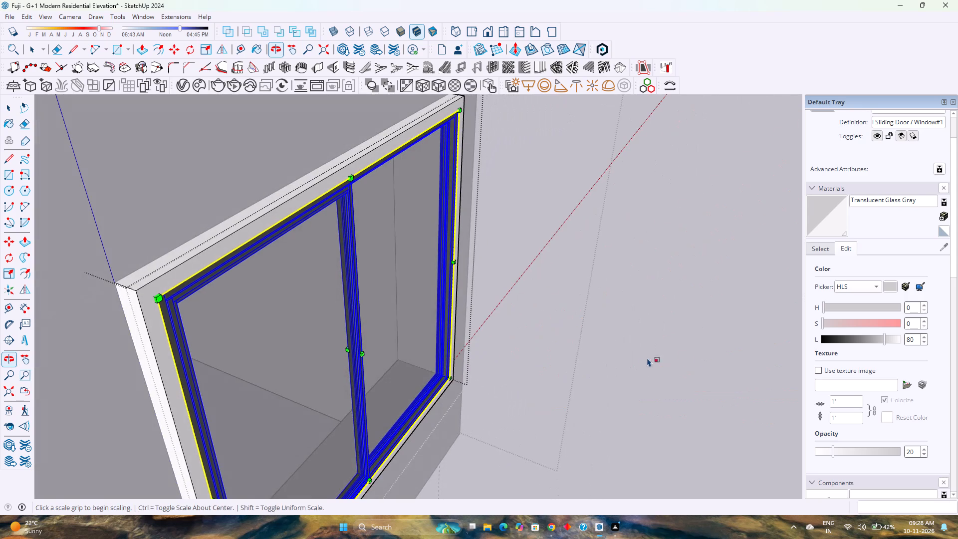
{"action": "middle_click", "coordinate": [376, 378]}
{"action": "scroll", "coordinate": [369, 372], "scroll_direction": "down", "scroll_amount": 4}
{"action": "middle_click_drag", "start_coordinate": [474, 359], "coordinate": [459, 366]}
{"action": "middle_click_drag", "start_coordinate": [451, 368], "coordinate": [215, 385]}
{"action": "middle_click", "coordinate": [215, 385]}
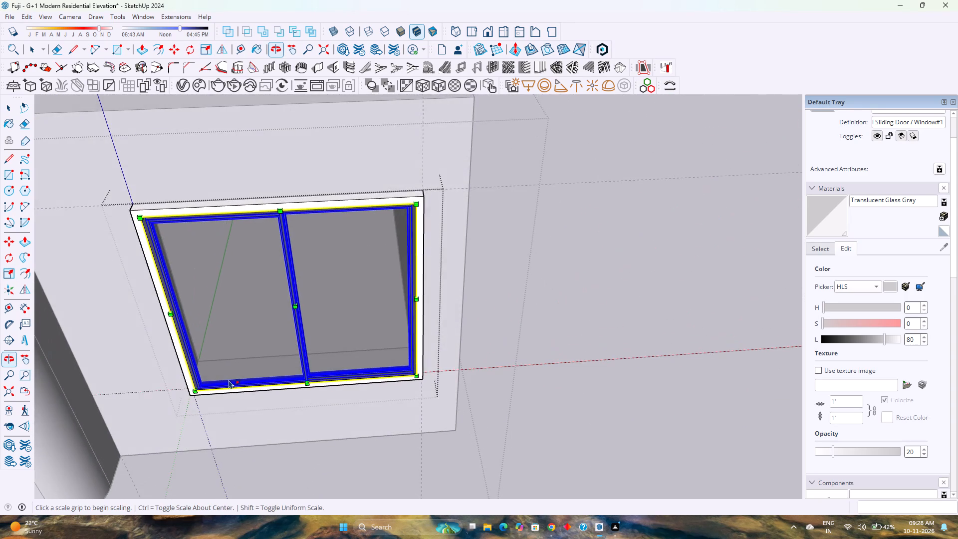
{"action": "scroll", "coordinate": [229, 380], "scroll_direction": "up", "scroll_amount": 7}
{"action": "middle_click_drag", "start_coordinate": [229, 380], "coordinate": [71, 427]}
{"action": "key", "text": "space"}
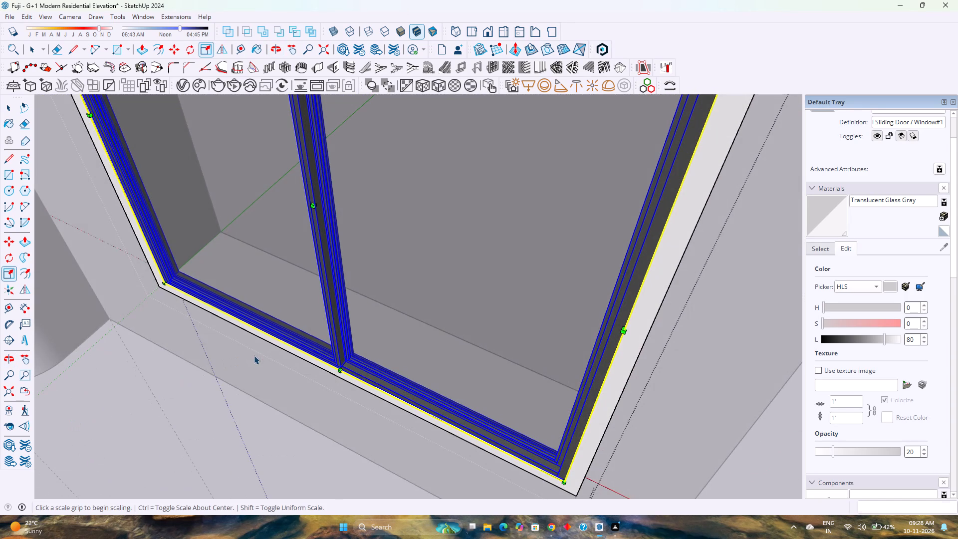
{"action": "key", "text": "Escape"}
Examine the sliding window's fit in the white frame and the frame's position against the front wall from several angles.
{"action": "scroll", "coordinate": [249, 360], "scroll_direction": "down", "scroll_amount": 2}
{"action": "middle_click_drag", "start_coordinate": [266, 369], "coordinate": [550, 282]}
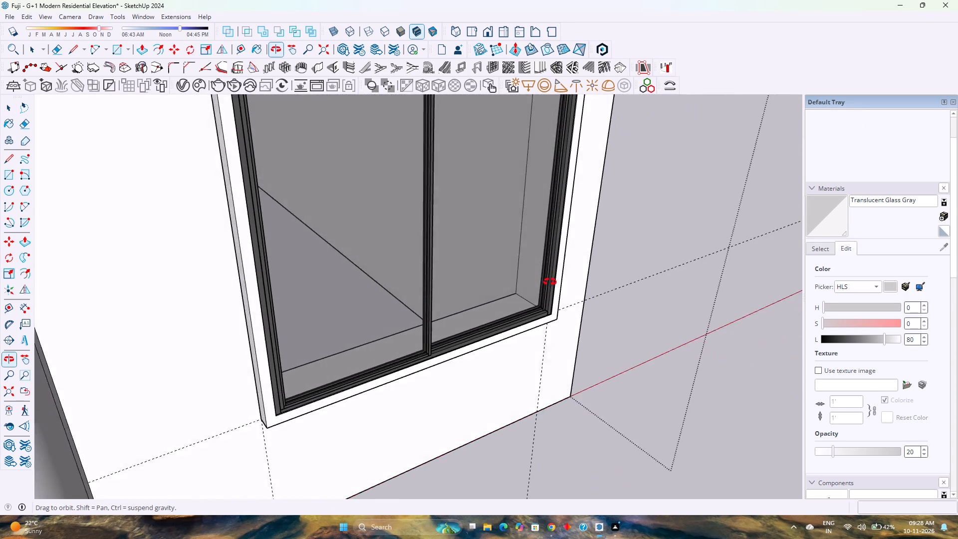
{"action": "middle_click_drag", "start_coordinate": [550, 282], "coordinate": [329, 371]}
{"action": "scroll", "coordinate": [367, 367], "scroll_direction": "up", "scroll_amount": 1}
{"action": "scroll", "coordinate": [463, 370], "scroll_direction": "up", "scroll_amount": 3}
{"action": "middle_click_drag", "start_coordinate": [461, 371], "coordinate": [532, 345]}
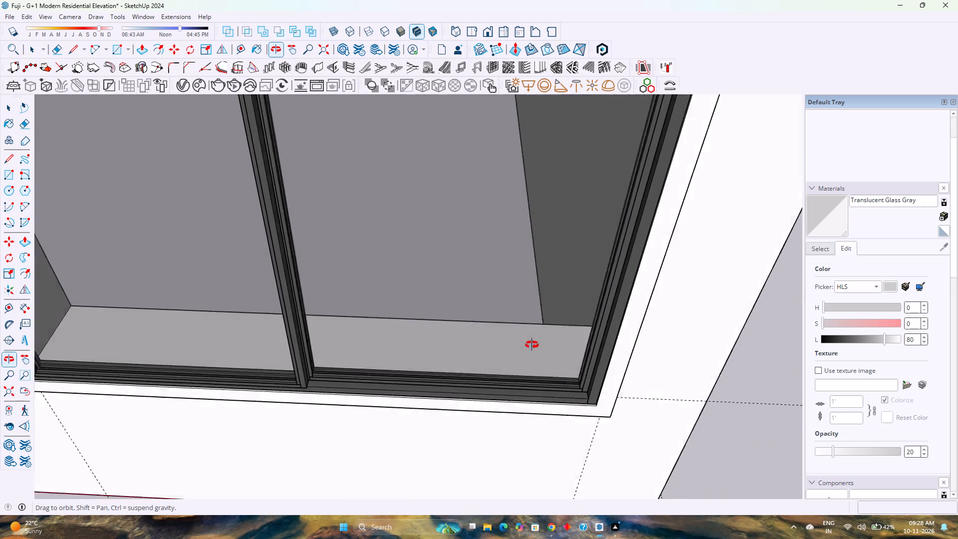
{"action": "middle_click_drag", "start_coordinate": [532, 345], "coordinate": [543, 336]}
{"action": "scroll", "coordinate": [518, 323], "scroll_direction": "down", "scroll_amount": 15}
{"action": "middle_click_drag", "start_coordinate": [524, 314], "coordinate": [550, 375], "text": "shift"}
{"action": "middle_click_drag", "start_coordinate": [554, 375], "coordinate": [429, 294]}
{"action": "middle_click", "coordinate": [429, 294]}
{"action": "scroll", "coordinate": [432, 317], "scroll_direction": "up", "scroll_amount": 8}
{"action": "scroll", "coordinate": [429, 322], "scroll_direction": "down", "scroll_amount": 7}
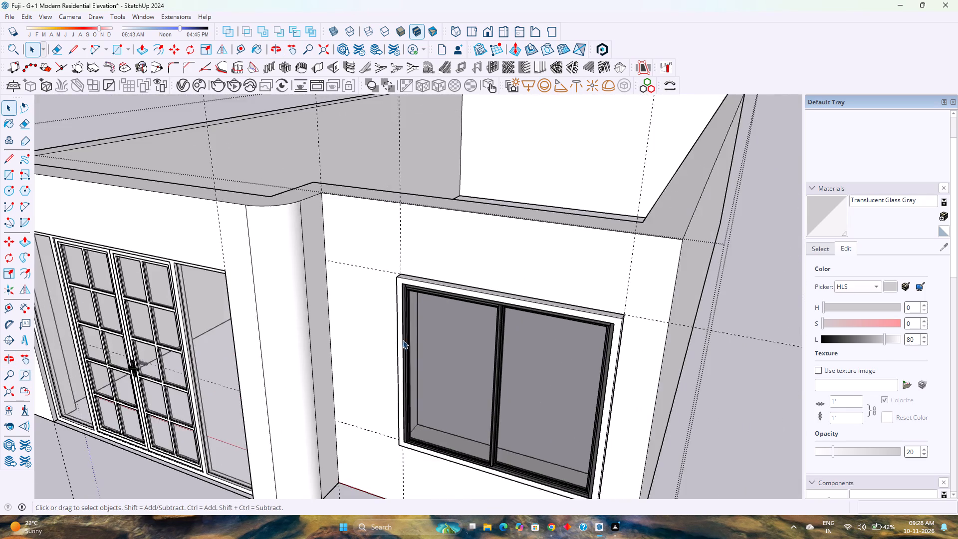
{"action": "middle_click_drag", "start_coordinate": [395, 343], "coordinate": [460, 290]}
{"action": "middle_click", "coordinate": [460, 289]}
{"action": "scroll", "coordinate": [422, 383], "scroll_direction": "up", "scroll_amount": 2}
{"action": "middle_click_drag", "start_coordinate": [409, 392], "coordinate": [488, 273], "text": "shift"}
{"action": "middle_click", "coordinate": [491, 269], "text": "shift"}
{"action": "scroll", "coordinate": [471, 436], "scroll_direction": "up", "scroll_amount": 2}
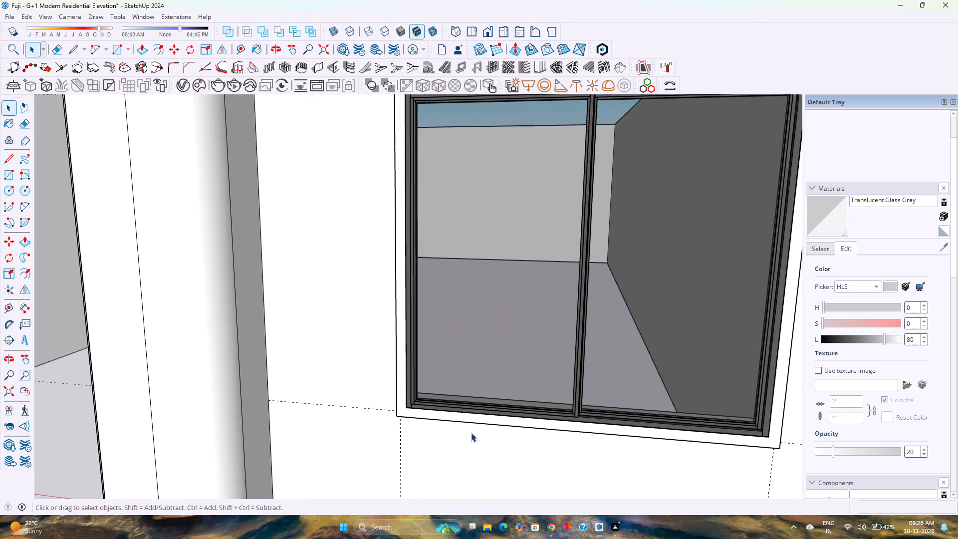
{"action": "scroll", "coordinate": [471, 433], "scroll_direction": "up", "scroll_amount": 3}
{"action": "middle_click_drag", "start_coordinate": [475, 413], "coordinate": [350, 505]}
{"action": "scroll", "coordinate": [430, 420], "scroll_direction": "up", "scroll_amount": 2, "text": "shift"}
{"action": "middle_click_drag", "start_coordinate": [428, 416], "coordinate": [283, 414], "text": "shift"}
{"action": "middle_click", "coordinate": [283, 414], "text": "shift"}
{"action": "middle_click_drag", "start_coordinate": [282, 414], "coordinate": [290, 430]}
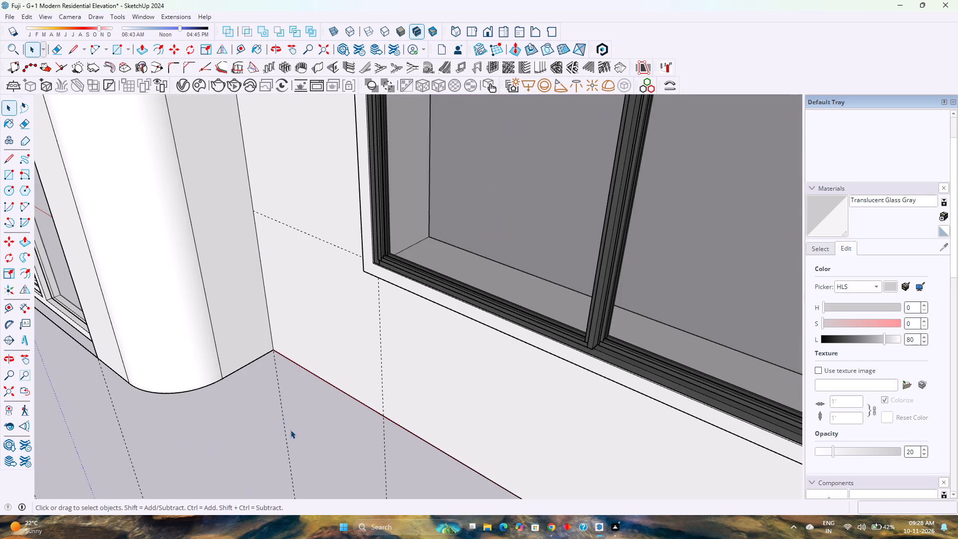
{"action": "middle_click_drag", "start_coordinate": [290, 430], "coordinate": [298, 457]}
{"action": "middle_click", "coordinate": [298, 457]}
{"action": "scroll", "coordinate": [400, 340], "scroll_direction": "down", "scroll_amount": 3}
{"action": "middle_click_drag", "start_coordinate": [409, 330], "coordinate": [526, 477]}
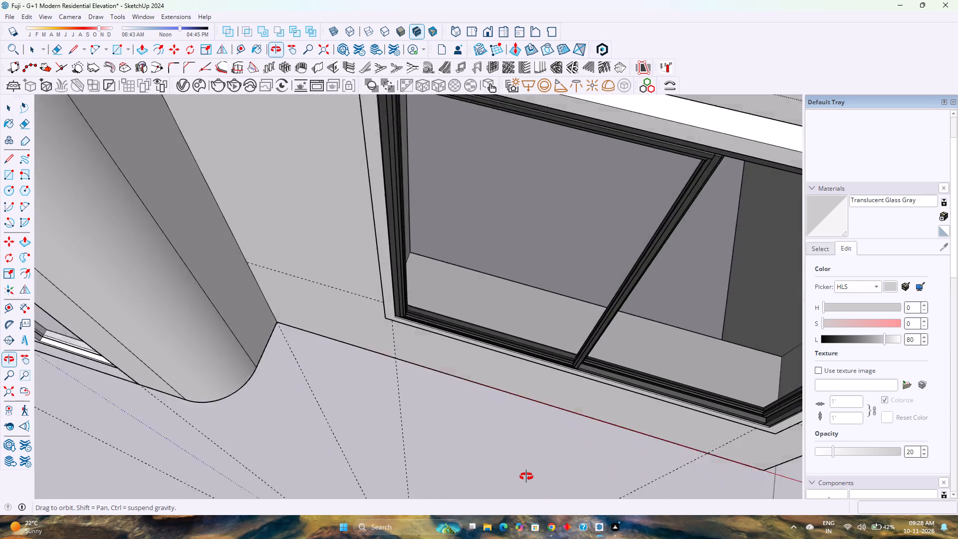
{"action": "middle_click_drag", "start_coordinate": [526, 477], "coordinate": [527, 476]}
{"action": "middle_click_drag", "start_coordinate": [527, 476], "coordinate": [503, 464]}
{"action": "scroll", "coordinate": [490, 359], "scroll_direction": "up", "scroll_amount": 6}
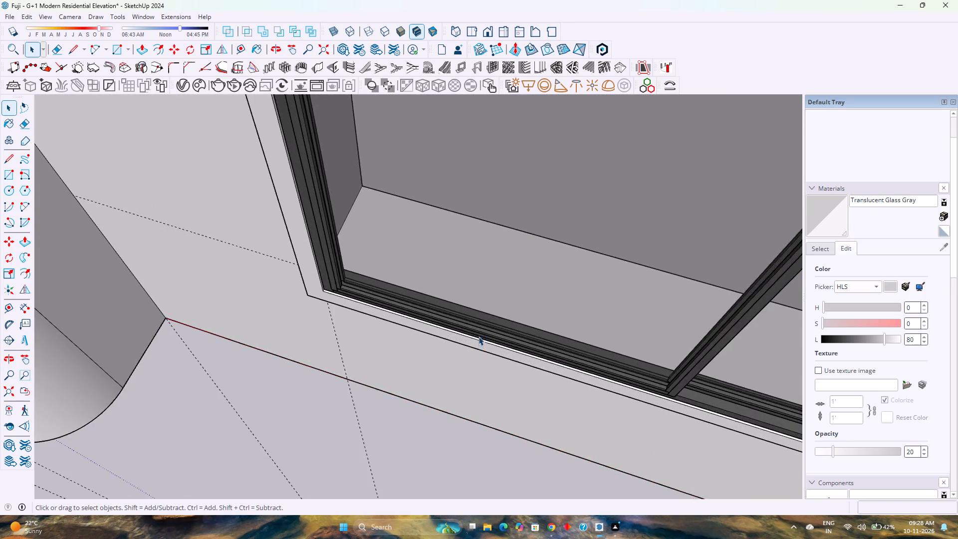
{"action": "scroll", "coordinate": [479, 336], "scroll_direction": "up", "scroll_amount": 6}
{"action": "middle_click_drag", "start_coordinate": [476, 333], "coordinate": [429, 414], "text": "shift"}
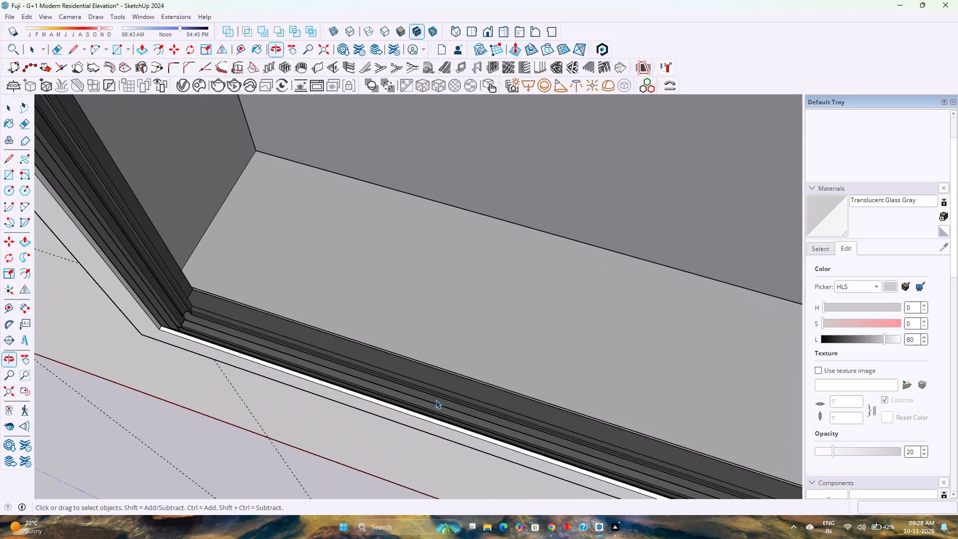
{"action": "scroll", "coordinate": [358, 409], "scroll_direction": "down", "scroll_amount": 7}
{"action": "middle_click_drag", "start_coordinate": [355, 410], "coordinate": [382, 387], "text": "shift"}
{"action": "middle_click", "coordinate": [382, 387], "text": "shift"}
{"action": "scroll", "coordinate": [382, 383], "scroll_direction": "down", "scroll_amount": 4}
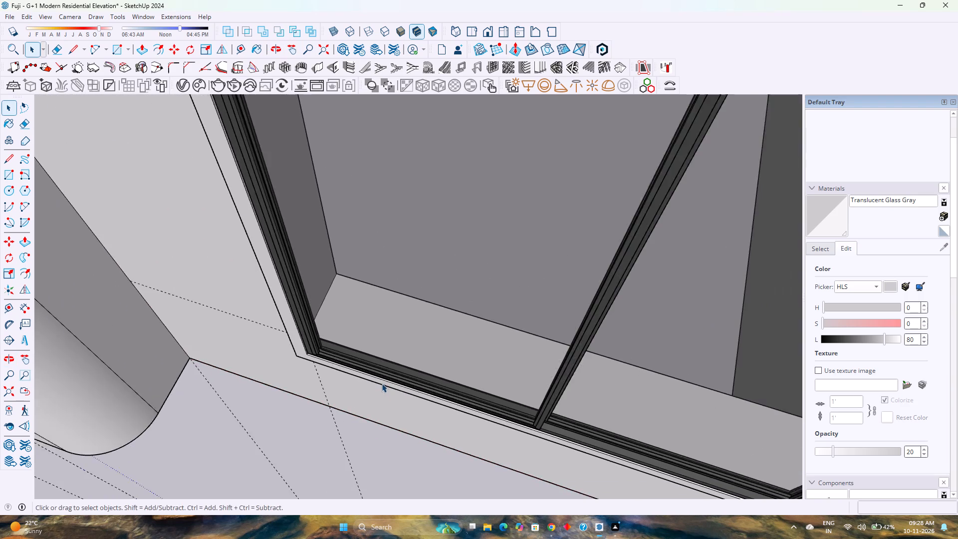
{"action": "middle_click_drag", "start_coordinate": [395, 377], "coordinate": [334, 441], "text": "shift"}
{"action": "middle_click_drag", "start_coordinate": [332, 432], "coordinate": [384, 384]}
{"action": "scroll", "coordinate": [402, 369], "scroll_direction": "down", "scroll_amount": 5}
{"action": "middle_click_drag", "start_coordinate": [357, 400], "coordinate": [376, 365]}
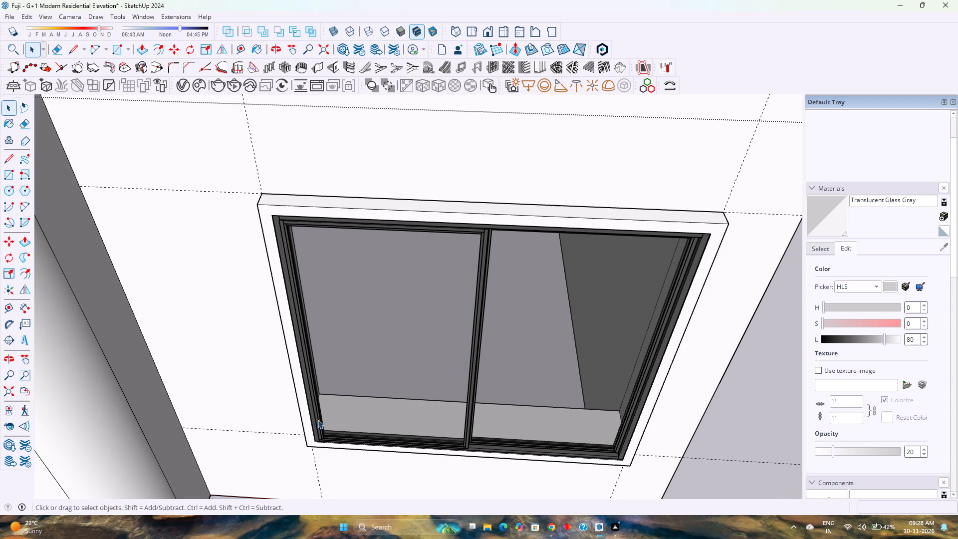
Move the white frame together with its sliding window 4.5 inches back into the wall opening.
{"action": "left_click", "coordinate": [308, 433]}
{"action": "scroll", "coordinate": [308, 433], "scroll_direction": "up", "scroll_amount": 4}
{"action": "key", "text": "m"}
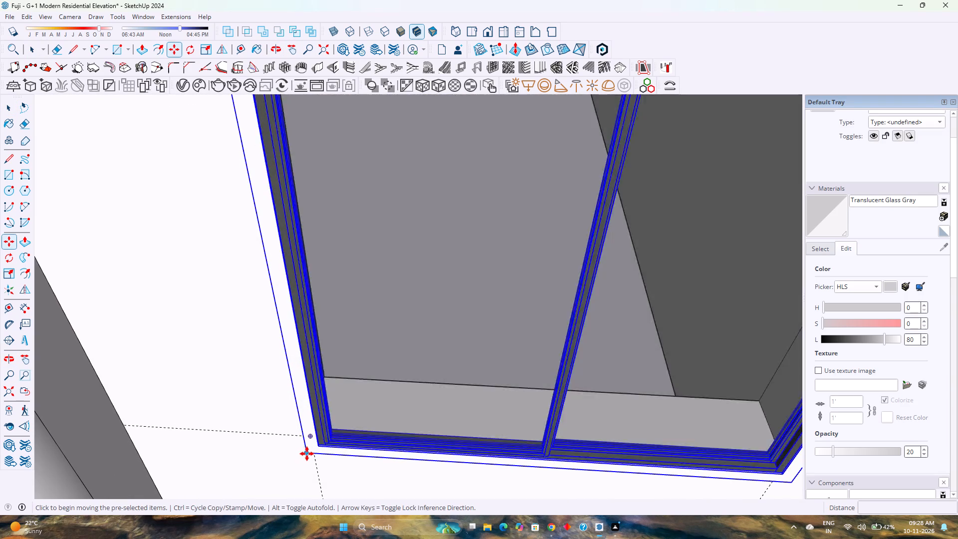
{"action": "left_click", "coordinate": [307, 454]}
{"action": "scroll", "coordinate": [314, 423], "scroll_direction": "up", "scroll_amount": 7}
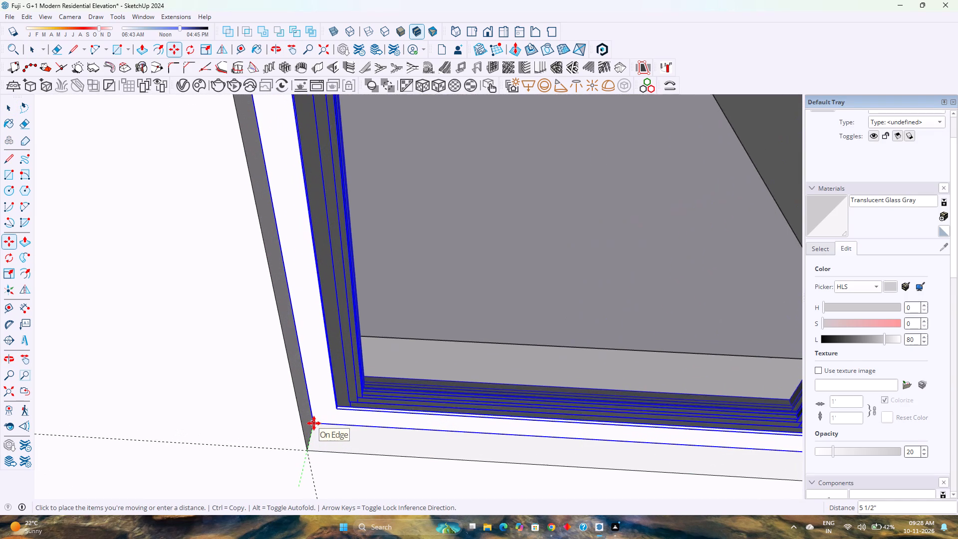
{"action": "scroll", "coordinate": [314, 423], "scroll_direction": "up", "scroll_amount": 3}
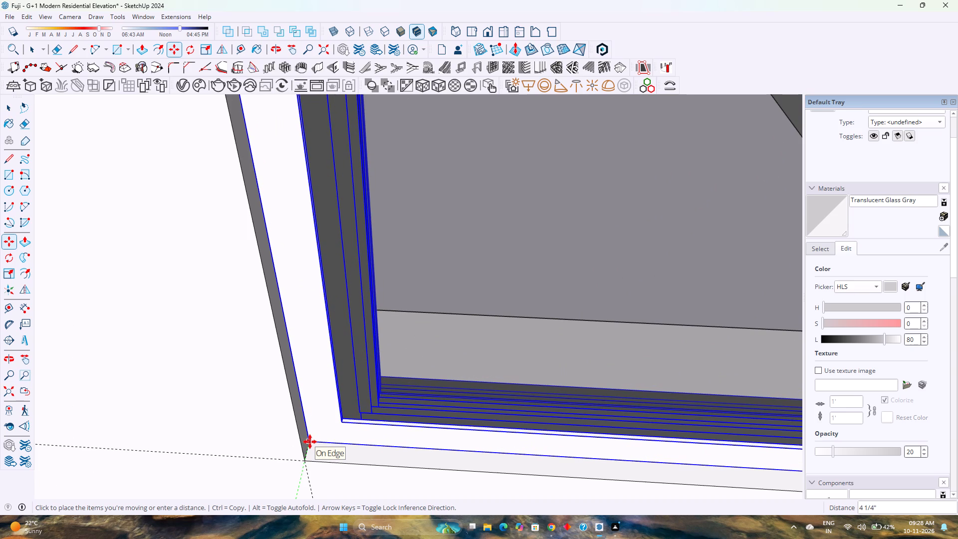
{"action": "key", "text": "4"}
{"action": "key", "text": "Return"}
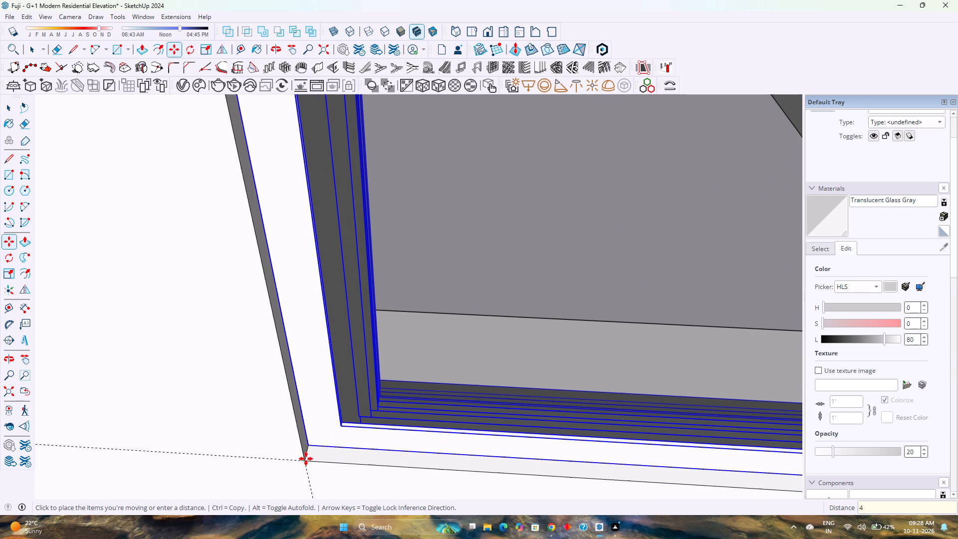
{"action": "type", "text": "4.5"}
{"action": "key", "text": "Return"}
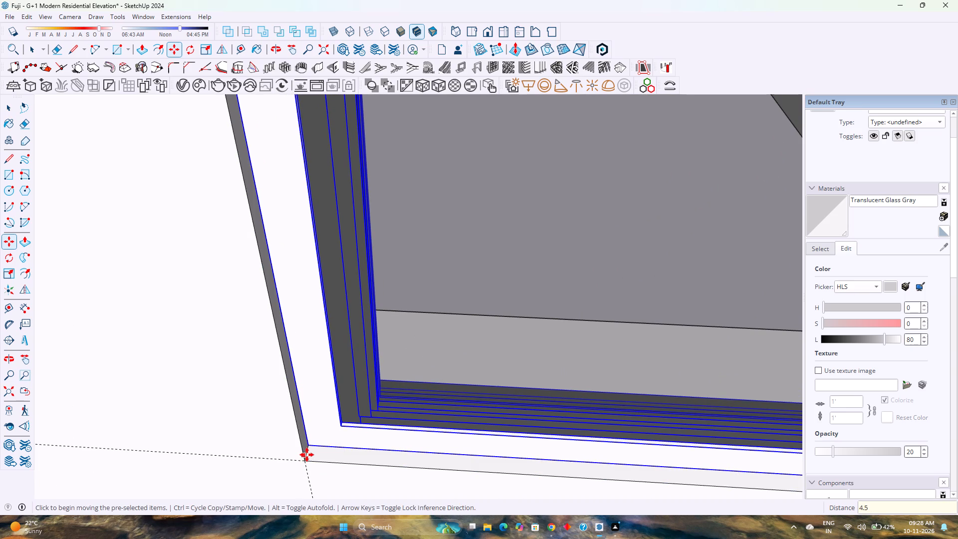
{"action": "key", "text": "space"}
{"action": "scroll", "coordinate": [241, 420], "scroll_direction": "down", "scroll_amount": 14}
{"action": "scroll", "coordinate": [235, 416], "scroll_direction": "up", "scroll_amount": 1}
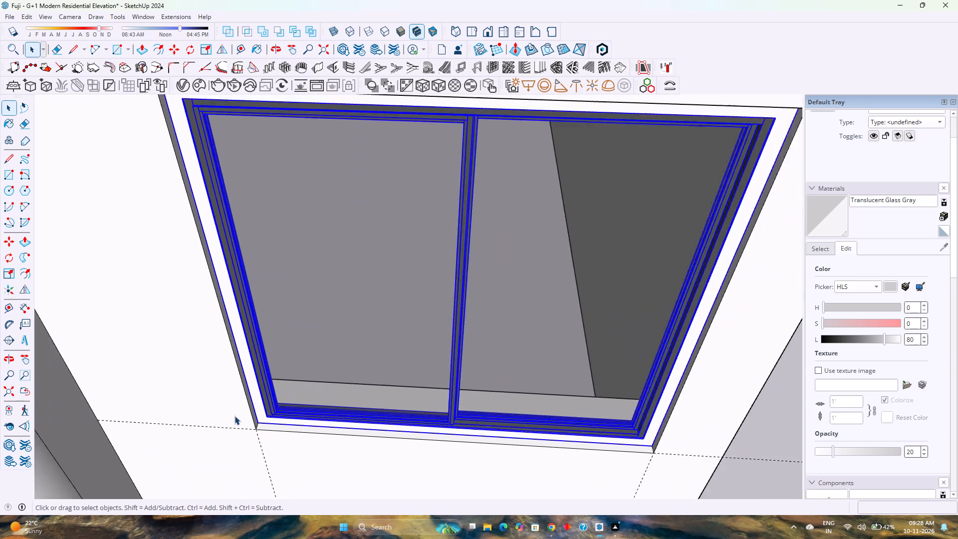
{"action": "scroll", "coordinate": [235, 416], "scroll_direction": "down", "scroll_amount": 5}
{"action": "left_click", "coordinate": [710, 390]}
Delete all construction guides from the model.
{"action": "scroll", "coordinate": [633, 397], "scroll_direction": "down", "scroll_amount": 3}
{"action": "middle_click_drag", "start_coordinate": [550, 353], "coordinate": [527, 289]}
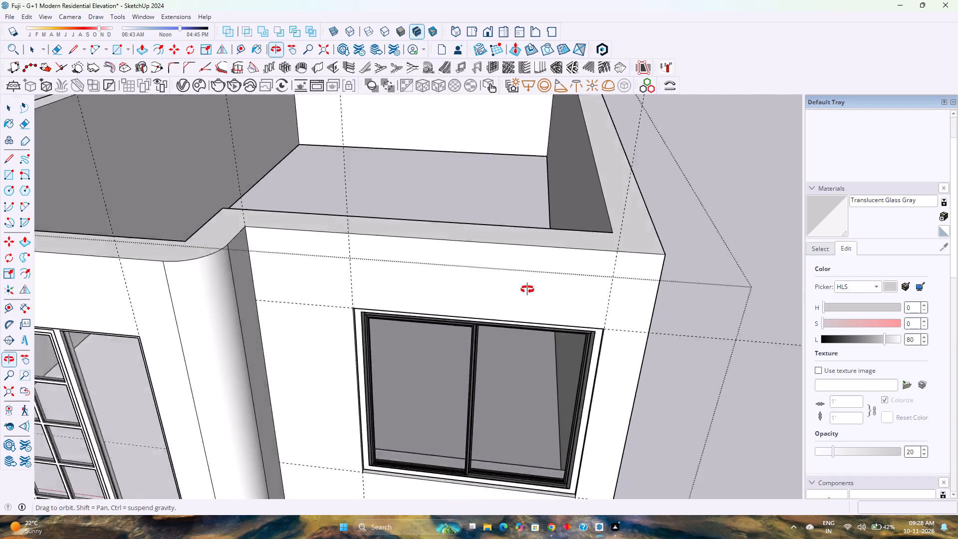
{"action": "middle_click_drag", "start_coordinate": [527, 289], "coordinate": [561, 237]}
{"action": "scroll", "coordinate": [568, 236], "scroll_direction": "down", "scroll_amount": 3}
{"action": "middle_click_drag", "start_coordinate": [533, 356], "coordinate": [533, 287]}
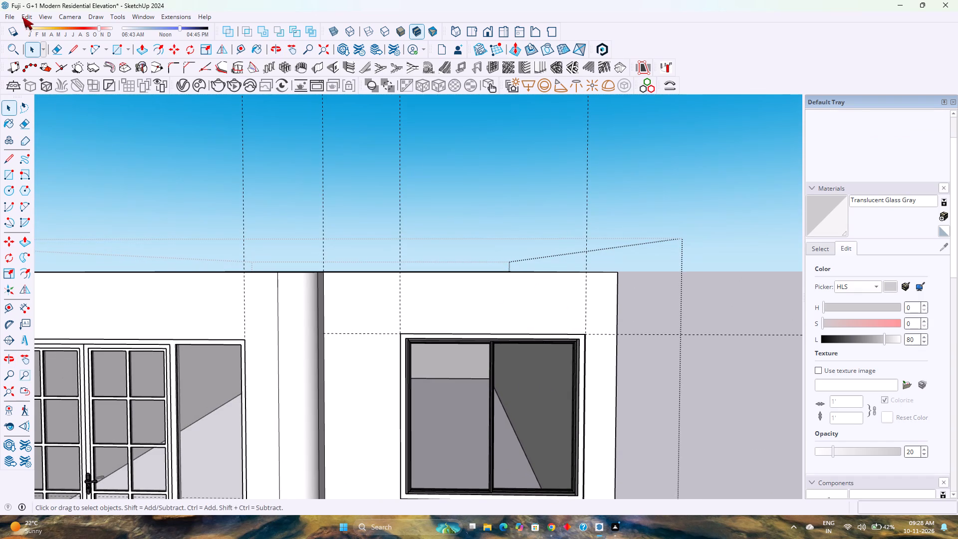
{"action": "left_click", "coordinate": [23, 14]}
{"action": "left_click", "coordinate": [142, 120]}
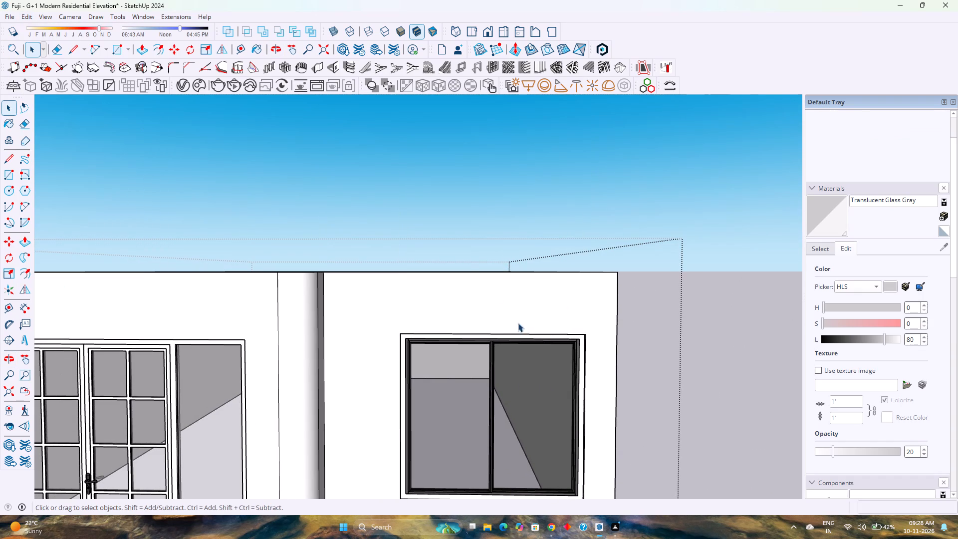
Review the front elevation with the recessed window and the glazed door from above and from eye level.
{"action": "scroll", "coordinate": [500, 324], "scroll_direction": "down", "scroll_amount": 9}
{"action": "middle_click_drag", "start_coordinate": [467, 369], "coordinate": [438, 480]}
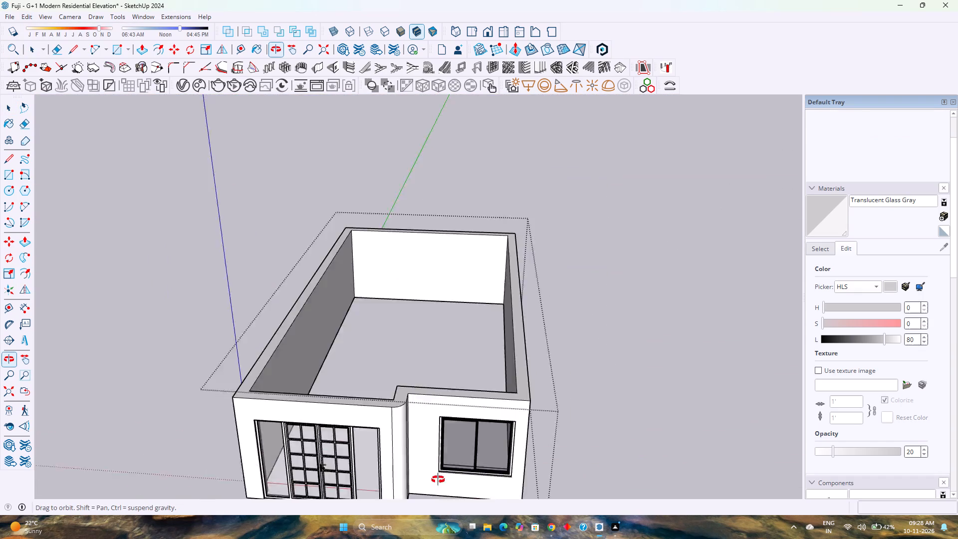
{"action": "middle_click_drag", "start_coordinate": [438, 480], "coordinate": [227, 511]}
{"action": "middle_click_drag", "start_coordinate": [227, 511], "coordinate": [220, 504]}
{"action": "scroll", "coordinate": [278, 425], "scroll_direction": "up", "scroll_amount": 6}
{"action": "middle_click_drag", "start_coordinate": [270, 432], "coordinate": [543, 365]}
{"action": "middle_click", "coordinate": [543, 365]}
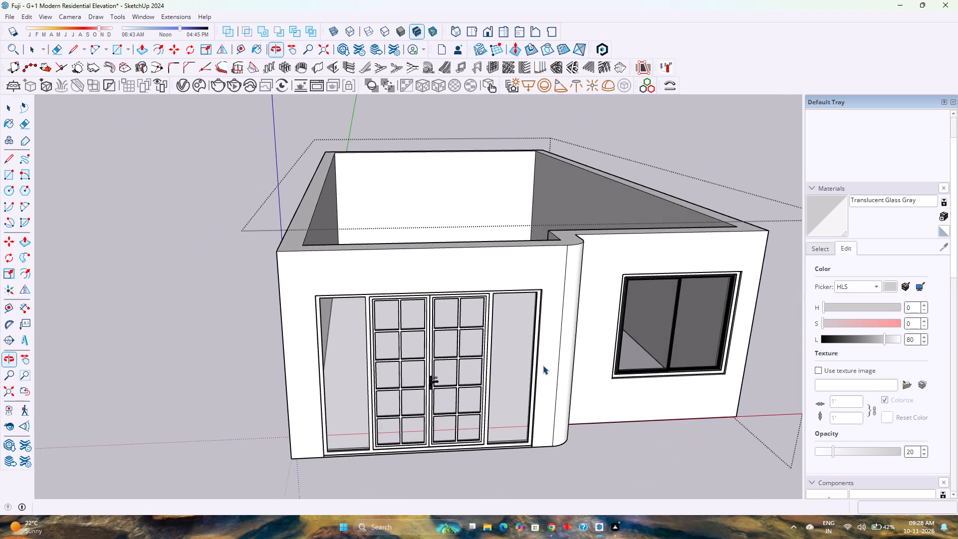
{"action": "scroll", "coordinate": [543, 365], "scroll_direction": "down", "scroll_amount": 3}
{"action": "scroll", "coordinate": [639, 351], "scroll_direction": "up", "scroll_amount": 6}
{"action": "scroll", "coordinate": [556, 345], "scroll_direction": "down", "scroll_amount": 2}
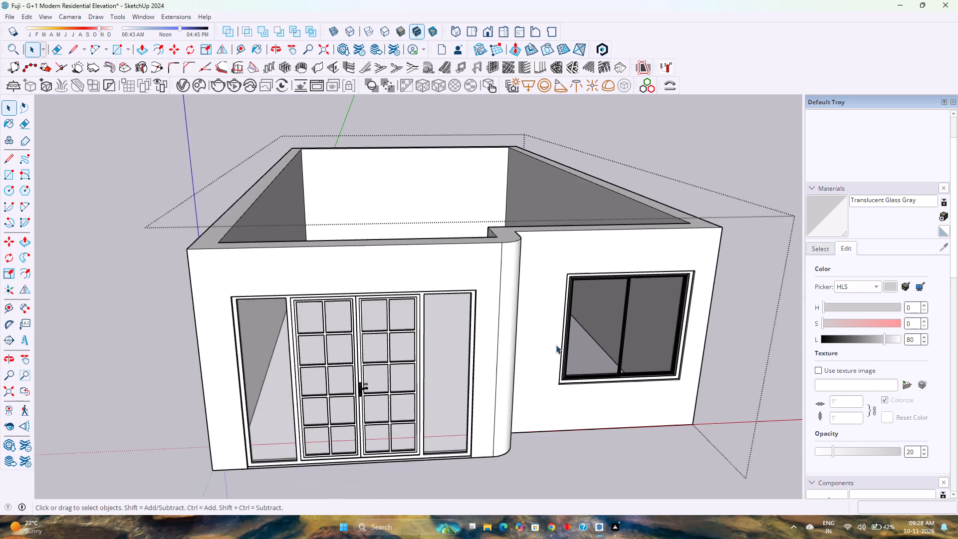
{"action": "scroll", "coordinate": [556, 345], "scroll_direction": "down", "scroll_amount": 2}
{"action": "scroll", "coordinate": [595, 333], "scroll_direction": "up", "scroll_amount": 4}
{"action": "scroll", "coordinate": [595, 333], "scroll_direction": "down", "scroll_amount": 3}
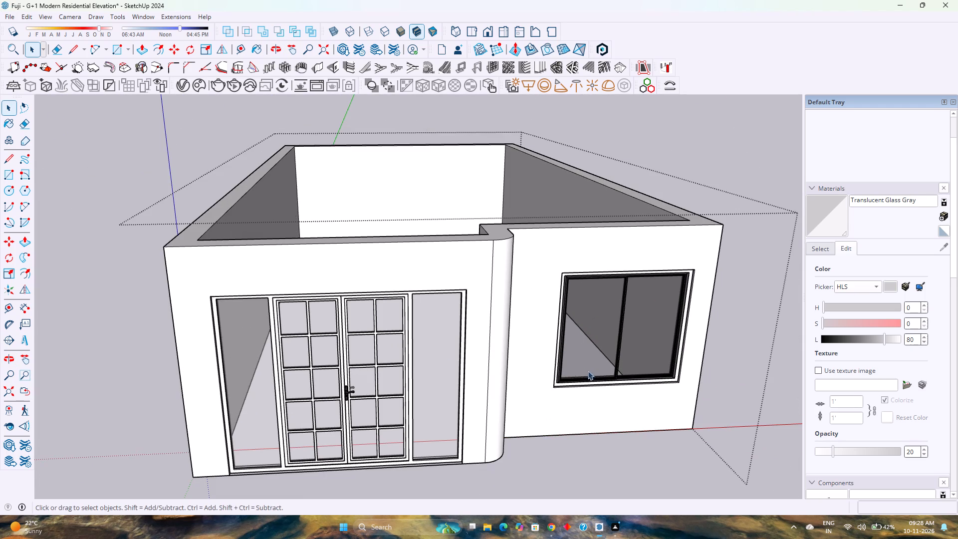
{"action": "middle_click_drag", "start_coordinate": [583, 372], "coordinate": [378, 294]}
{"action": "middle_click", "coordinate": [378, 294]}
{"action": "scroll", "coordinate": [403, 387], "scroll_direction": "up", "scroll_amount": 1}
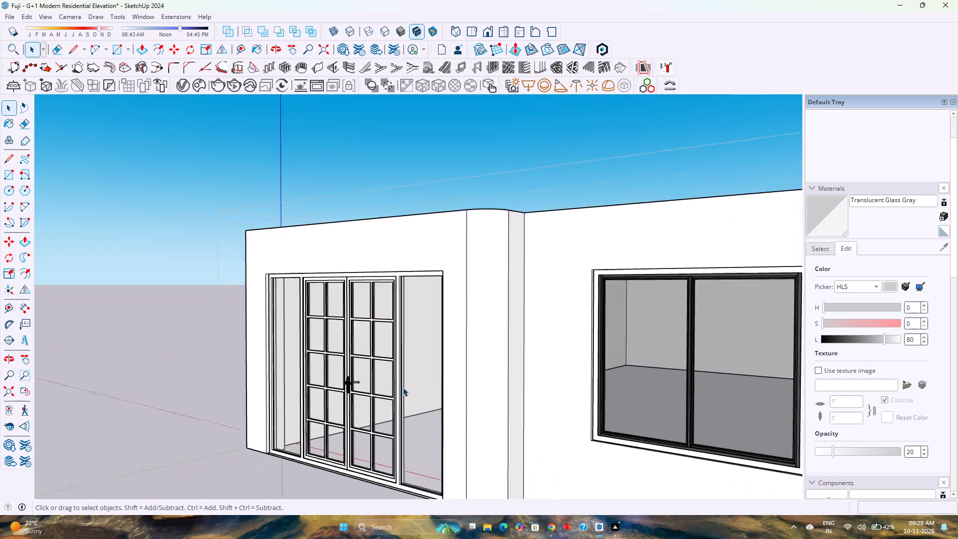
Open the glazed door group and paint its two side glass panels with the in-model material [Translucent Glass Gray]1.
{"action": "scroll", "coordinate": [403, 387], "scroll_direction": "up", "scroll_amount": 2}
{"action": "middle_click_drag", "start_coordinate": [405, 388], "coordinate": [506, 368]}
{"action": "middle_click", "coordinate": [506, 368]}
{"action": "left_click", "coordinate": [507, 368]}
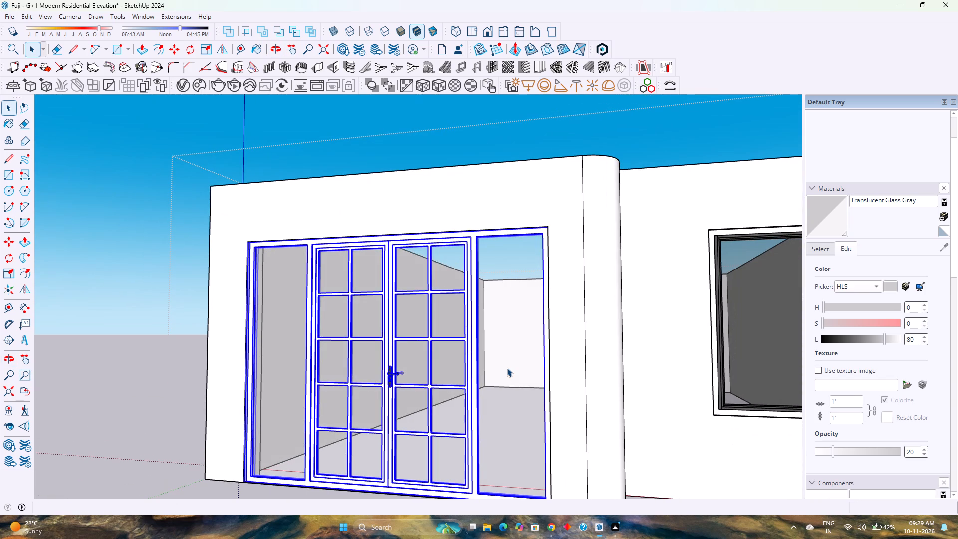
{"action": "left_click", "coordinate": [507, 368]}
{"action": "left_click", "coordinate": [507, 368]}
{"action": "scroll", "coordinate": [507, 368], "scroll_direction": "up", "scroll_amount": 1}
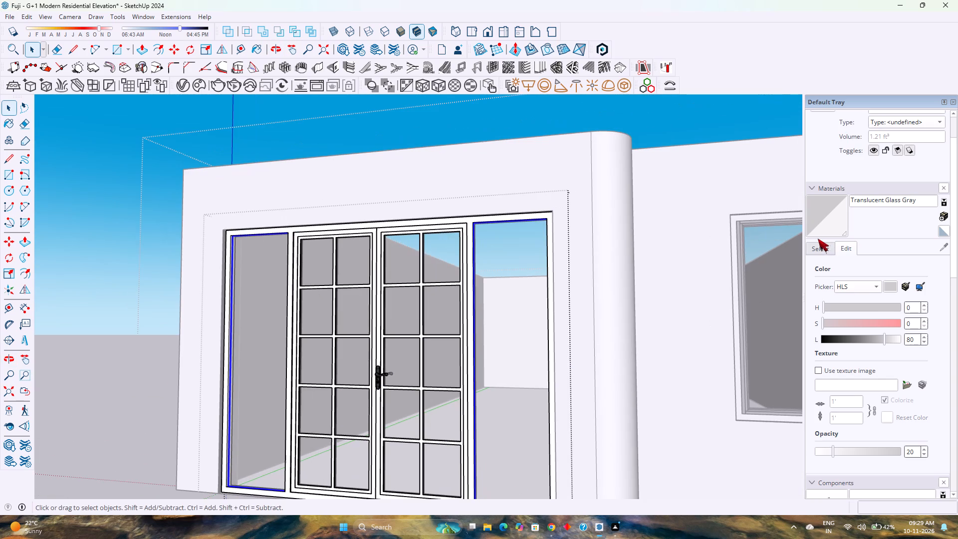
{"action": "left_click", "coordinate": [812, 248]}
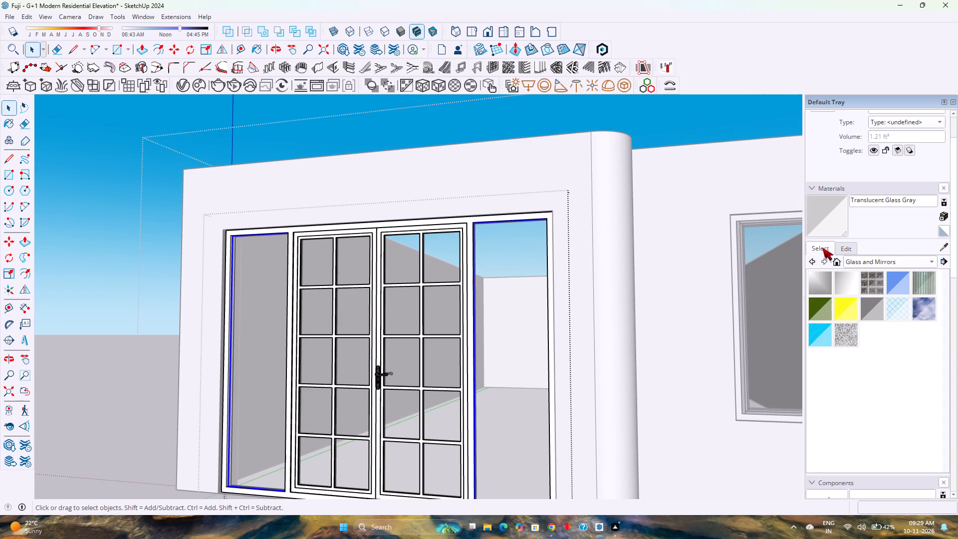
{"action": "left_click", "coordinate": [854, 262]}
{"action": "left_click", "coordinate": [873, 124]}
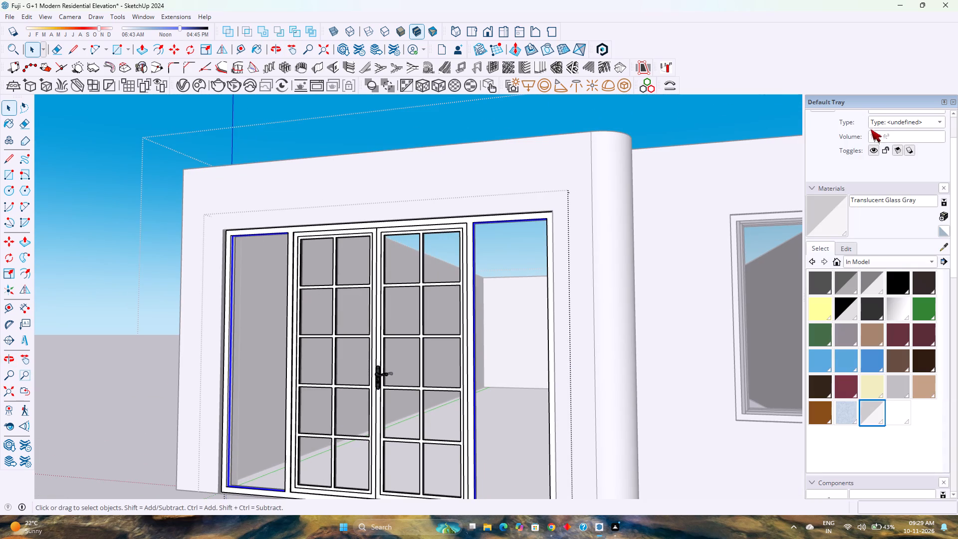
{"action": "left_click", "coordinate": [851, 285]}
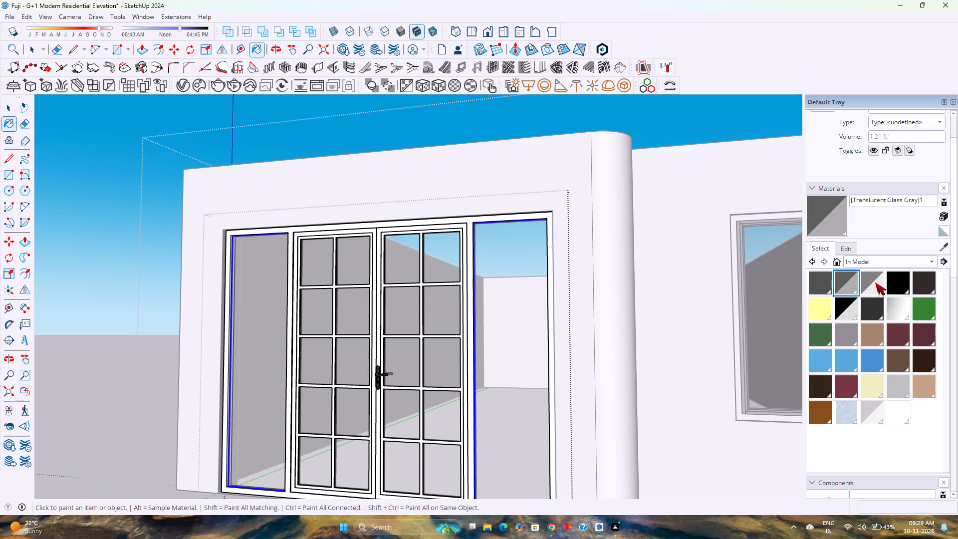
{"action": "left_click", "coordinate": [875, 283]}
{"action": "left_click", "coordinate": [854, 283]}
{"action": "left_click", "coordinate": [868, 281]}
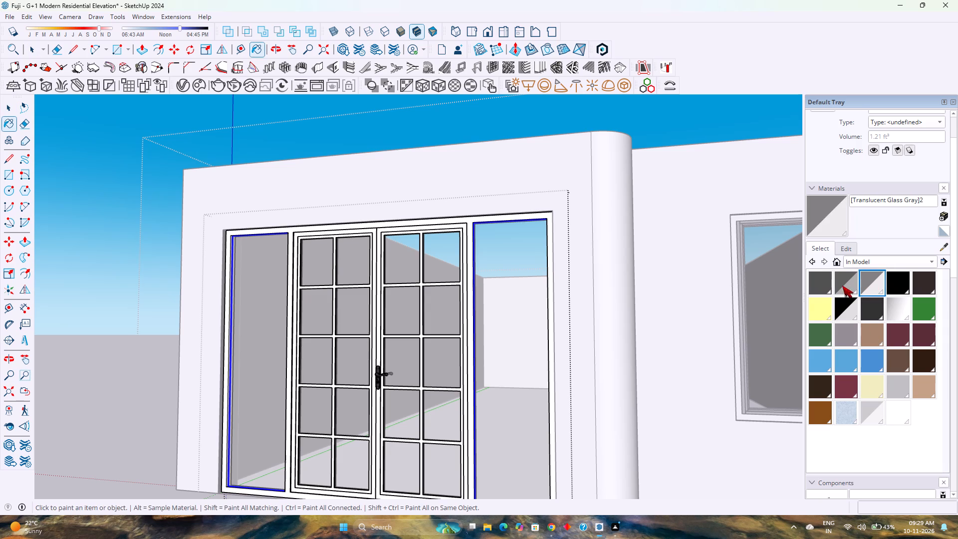
{"action": "left_click", "coordinate": [842, 285]}
{"action": "left_click", "coordinate": [867, 413]}
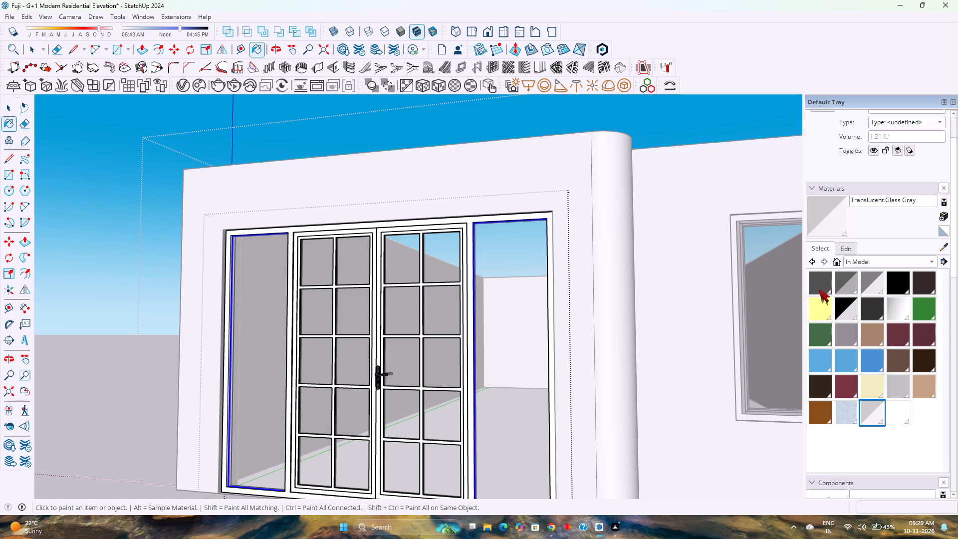
{"action": "left_click", "coordinate": [843, 279]}
{"action": "left_click", "coordinate": [516, 400]}
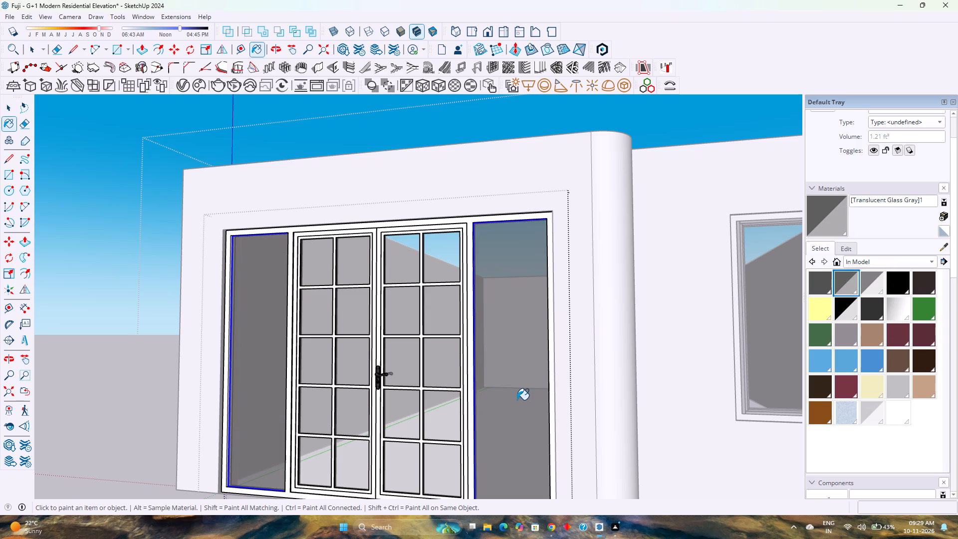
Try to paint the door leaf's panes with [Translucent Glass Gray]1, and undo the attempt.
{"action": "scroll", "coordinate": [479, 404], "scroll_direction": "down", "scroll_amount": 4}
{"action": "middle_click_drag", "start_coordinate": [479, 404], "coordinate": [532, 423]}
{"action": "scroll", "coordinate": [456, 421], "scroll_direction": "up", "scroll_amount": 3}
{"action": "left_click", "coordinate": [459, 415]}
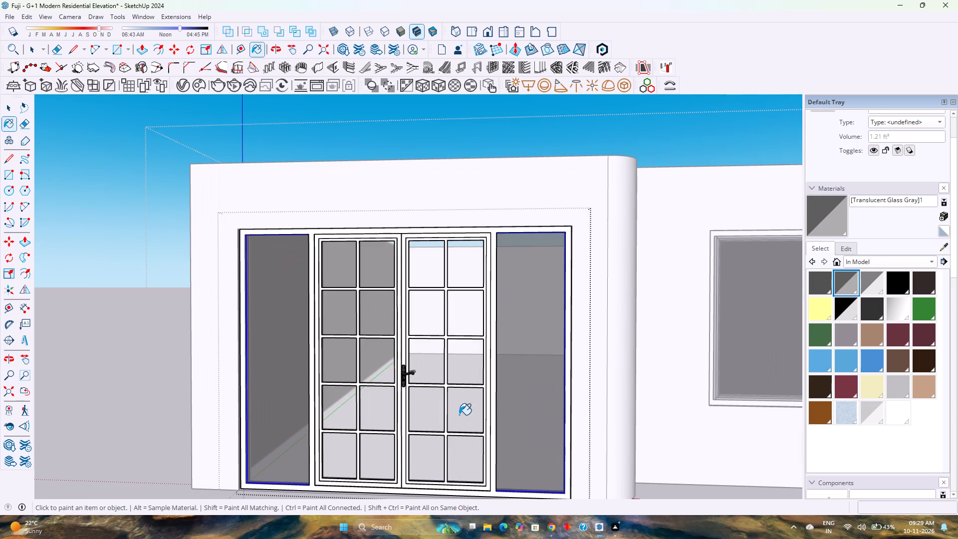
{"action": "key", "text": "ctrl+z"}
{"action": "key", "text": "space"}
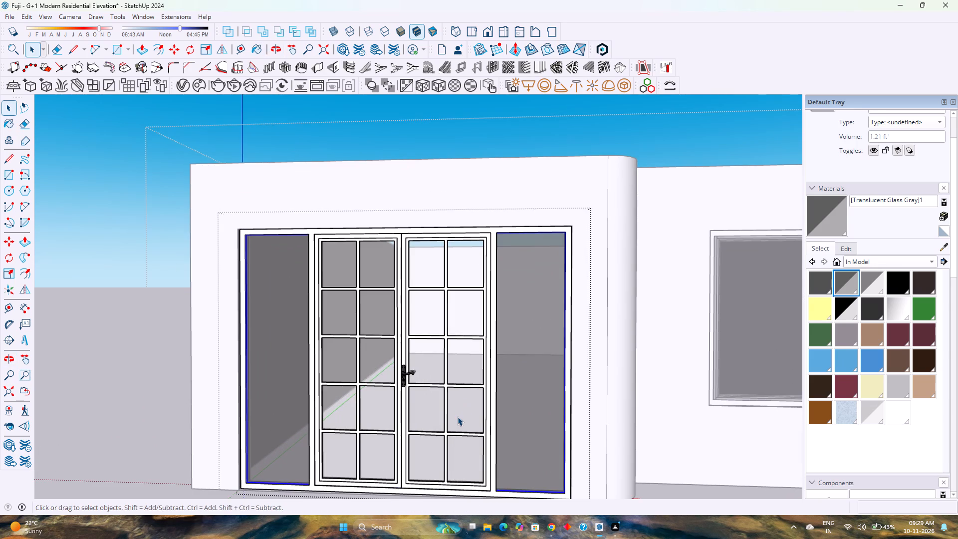
Open a pane nested inside the glazed door leaf, paint its glass with [Translucent Glass Gray]1, and exit all groups.
{"action": "double_click", "coordinate": [458, 417]}
{"action": "scroll", "coordinate": [461, 416], "scroll_direction": "up", "scroll_amount": 3}
{"action": "double_click", "coordinate": [461, 416]}
{"action": "double_click", "coordinate": [461, 416]}
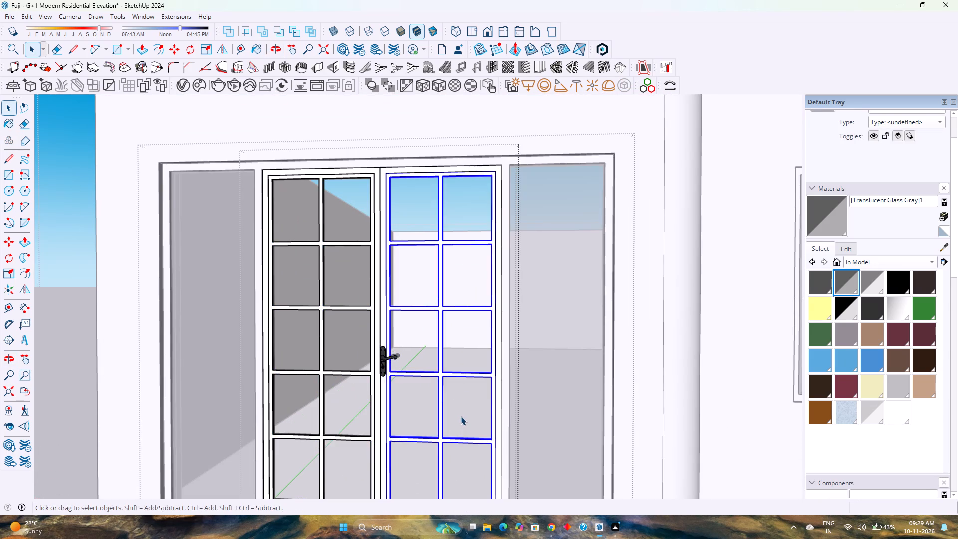
{"action": "double_click", "coordinate": [461, 416]}
{"action": "left_click", "coordinate": [461, 416]}
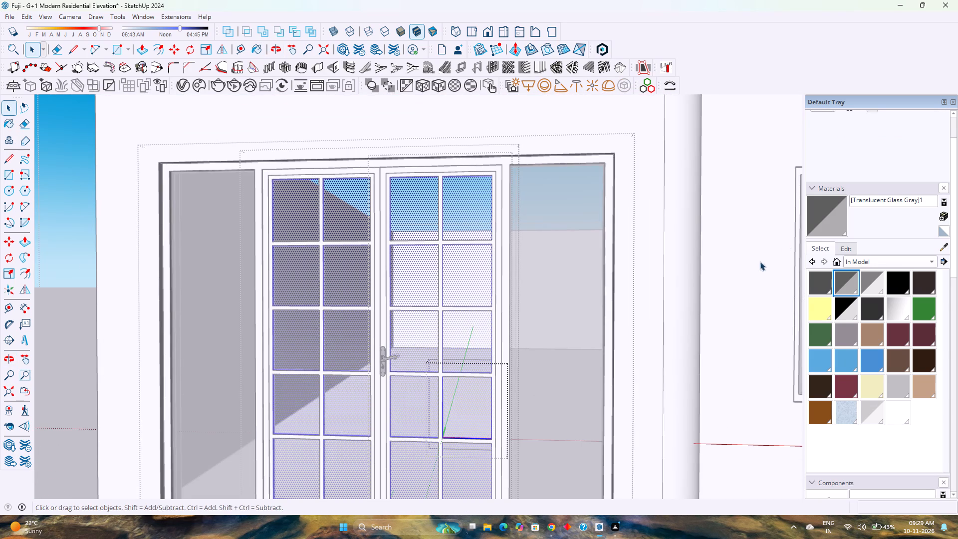
{"action": "left_click", "coordinate": [821, 217]}
{"action": "left_click", "coordinate": [472, 419]}
{"action": "key", "text": "space"}
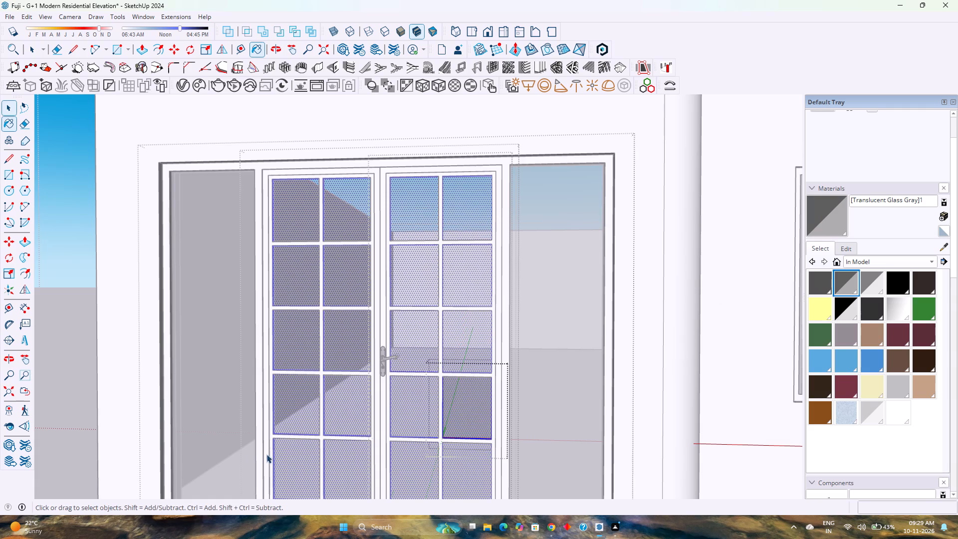
{"action": "scroll", "coordinate": [248, 454], "scroll_direction": "down", "scroll_amount": 4}
{"action": "key", "text": "Escape"}
{"action": "scroll", "coordinate": [333, 400], "scroll_direction": "down", "scroll_amount": 4}
{"action": "key", "text": "Escape"}
{"action": "key", "text": "Escape"}
{"action": "scroll", "coordinate": [333, 400], "scroll_direction": "down", "scroll_amount": 2}
{"action": "key", "text": "Escape"}
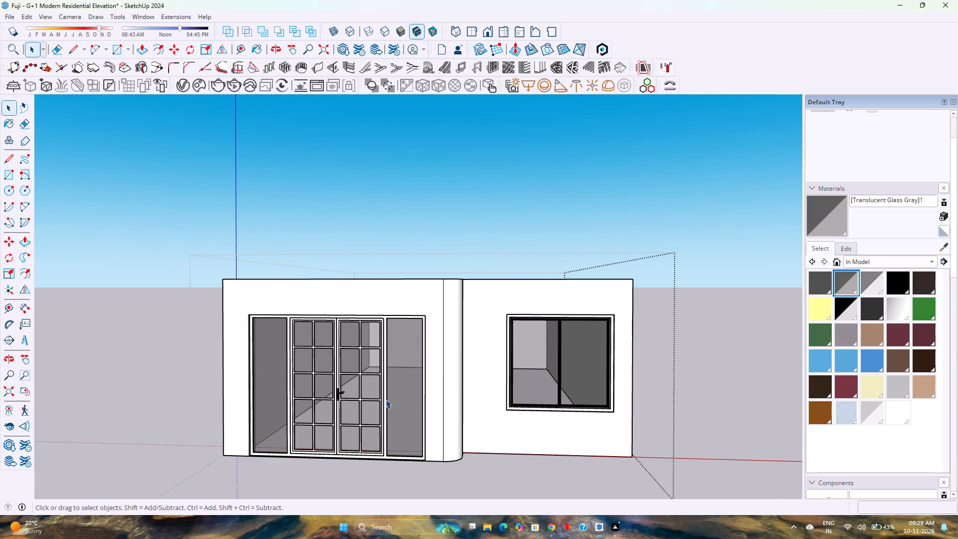
{"action": "key", "text": "Escape"}
Examine the painted door glass and the recessed window from both front angles and from above.
{"action": "middle_click_drag", "start_coordinate": [660, 350], "coordinate": [570, 391]}
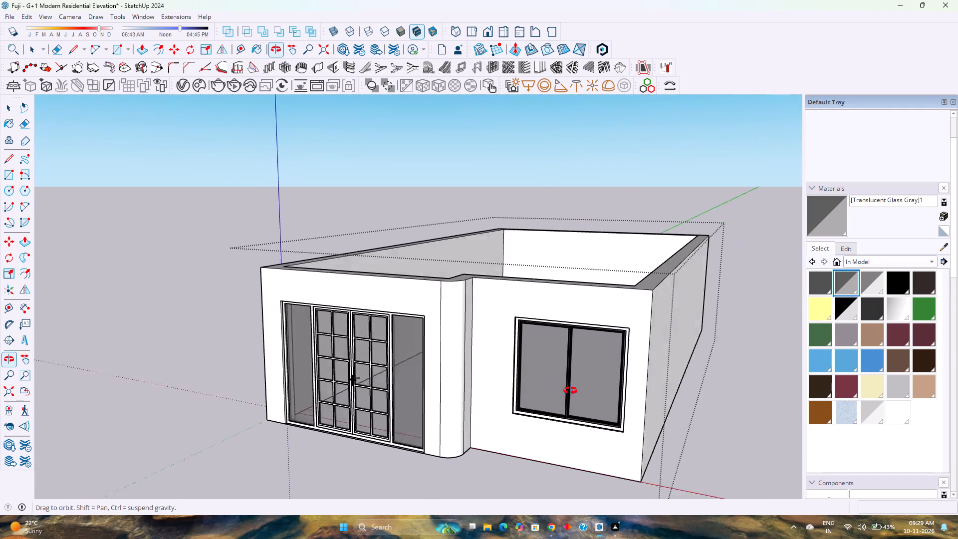
{"action": "middle_click_drag", "start_coordinate": [570, 391], "coordinate": [645, 388]}
{"action": "scroll", "coordinate": [366, 399], "scroll_direction": "up", "scroll_amount": 6}
{"action": "middle_click_drag", "start_coordinate": [340, 404], "coordinate": [419, 410]}
{"action": "scroll", "coordinate": [412, 412], "scroll_direction": "down", "scroll_amount": 4}
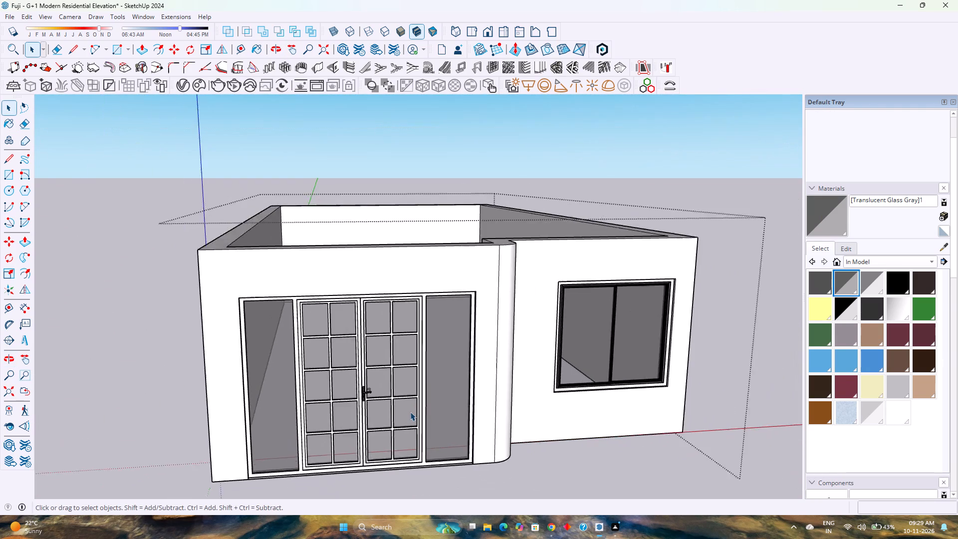
{"action": "scroll", "coordinate": [410, 412], "scroll_direction": "down", "scroll_amount": 3}
{"action": "scroll", "coordinate": [408, 412], "scroll_direction": "up", "scroll_amount": 3}
{"action": "scroll", "coordinate": [408, 412], "scroll_direction": "down", "scroll_amount": 3}
{"action": "scroll", "coordinate": [408, 412], "scroll_direction": "up", "scroll_amount": 3}
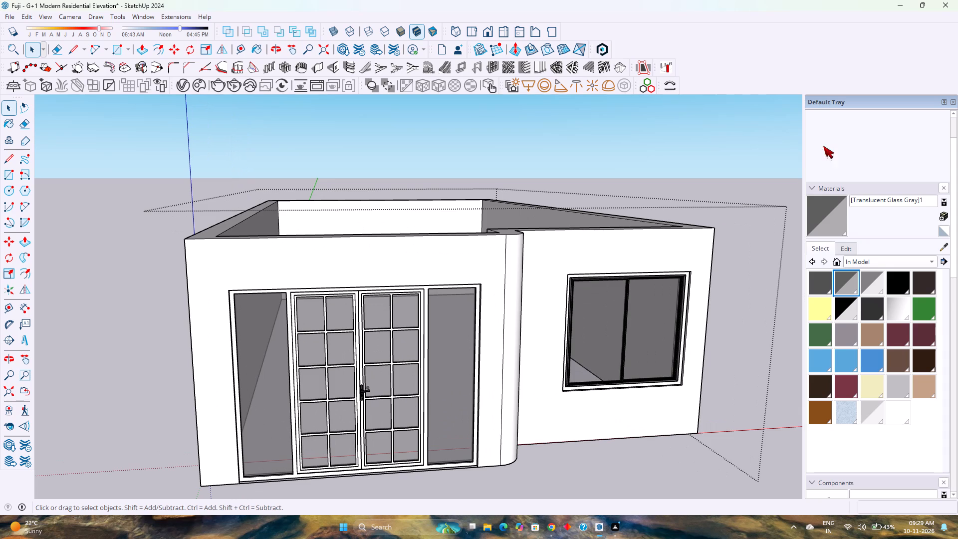
Save the model.
{"action": "key", "text": "ctrl+s"}
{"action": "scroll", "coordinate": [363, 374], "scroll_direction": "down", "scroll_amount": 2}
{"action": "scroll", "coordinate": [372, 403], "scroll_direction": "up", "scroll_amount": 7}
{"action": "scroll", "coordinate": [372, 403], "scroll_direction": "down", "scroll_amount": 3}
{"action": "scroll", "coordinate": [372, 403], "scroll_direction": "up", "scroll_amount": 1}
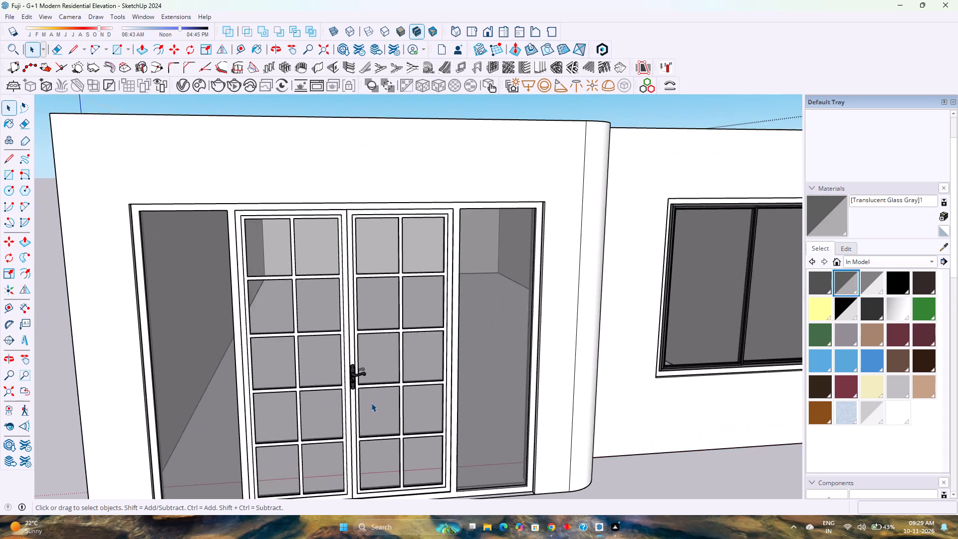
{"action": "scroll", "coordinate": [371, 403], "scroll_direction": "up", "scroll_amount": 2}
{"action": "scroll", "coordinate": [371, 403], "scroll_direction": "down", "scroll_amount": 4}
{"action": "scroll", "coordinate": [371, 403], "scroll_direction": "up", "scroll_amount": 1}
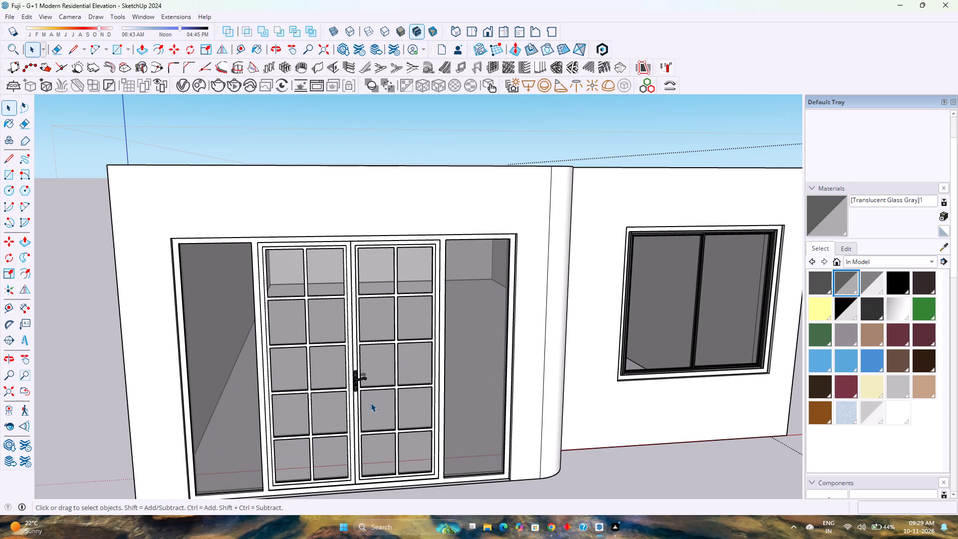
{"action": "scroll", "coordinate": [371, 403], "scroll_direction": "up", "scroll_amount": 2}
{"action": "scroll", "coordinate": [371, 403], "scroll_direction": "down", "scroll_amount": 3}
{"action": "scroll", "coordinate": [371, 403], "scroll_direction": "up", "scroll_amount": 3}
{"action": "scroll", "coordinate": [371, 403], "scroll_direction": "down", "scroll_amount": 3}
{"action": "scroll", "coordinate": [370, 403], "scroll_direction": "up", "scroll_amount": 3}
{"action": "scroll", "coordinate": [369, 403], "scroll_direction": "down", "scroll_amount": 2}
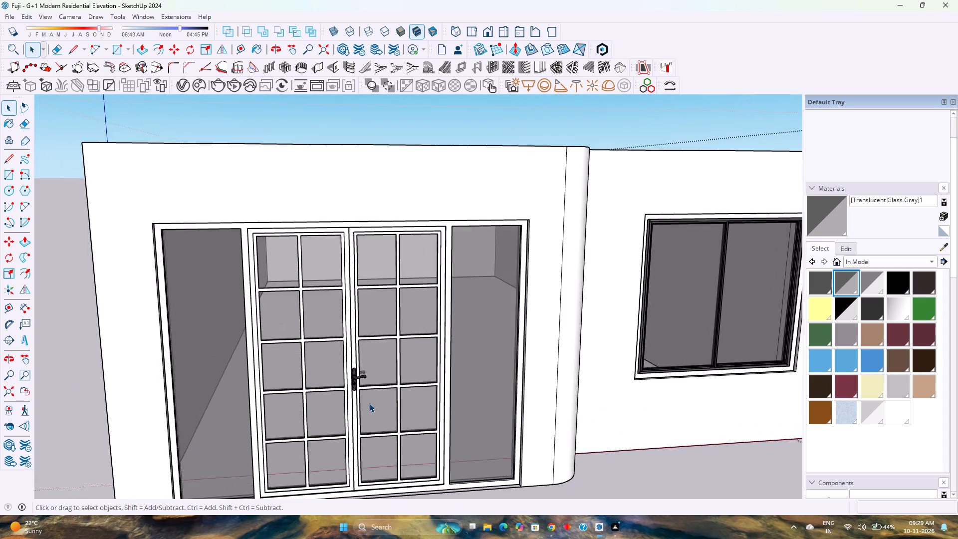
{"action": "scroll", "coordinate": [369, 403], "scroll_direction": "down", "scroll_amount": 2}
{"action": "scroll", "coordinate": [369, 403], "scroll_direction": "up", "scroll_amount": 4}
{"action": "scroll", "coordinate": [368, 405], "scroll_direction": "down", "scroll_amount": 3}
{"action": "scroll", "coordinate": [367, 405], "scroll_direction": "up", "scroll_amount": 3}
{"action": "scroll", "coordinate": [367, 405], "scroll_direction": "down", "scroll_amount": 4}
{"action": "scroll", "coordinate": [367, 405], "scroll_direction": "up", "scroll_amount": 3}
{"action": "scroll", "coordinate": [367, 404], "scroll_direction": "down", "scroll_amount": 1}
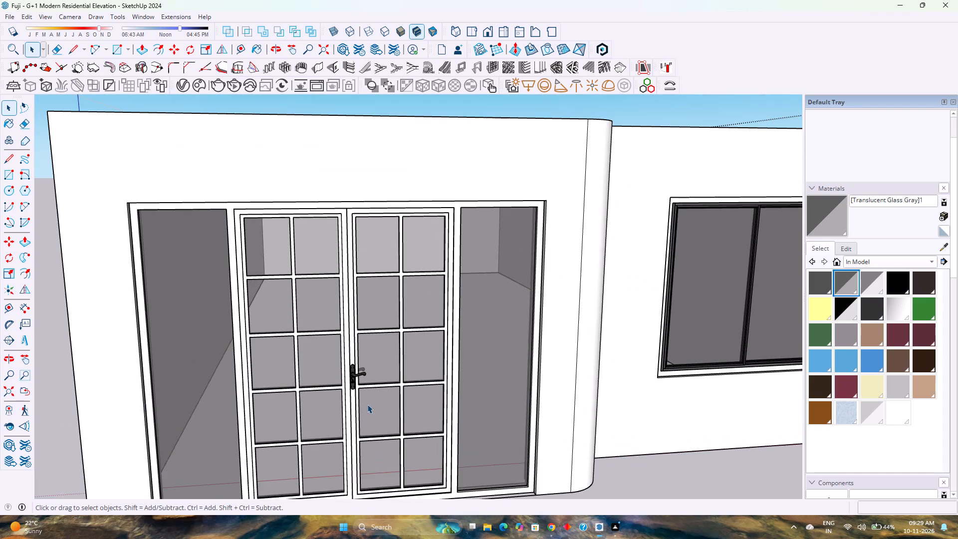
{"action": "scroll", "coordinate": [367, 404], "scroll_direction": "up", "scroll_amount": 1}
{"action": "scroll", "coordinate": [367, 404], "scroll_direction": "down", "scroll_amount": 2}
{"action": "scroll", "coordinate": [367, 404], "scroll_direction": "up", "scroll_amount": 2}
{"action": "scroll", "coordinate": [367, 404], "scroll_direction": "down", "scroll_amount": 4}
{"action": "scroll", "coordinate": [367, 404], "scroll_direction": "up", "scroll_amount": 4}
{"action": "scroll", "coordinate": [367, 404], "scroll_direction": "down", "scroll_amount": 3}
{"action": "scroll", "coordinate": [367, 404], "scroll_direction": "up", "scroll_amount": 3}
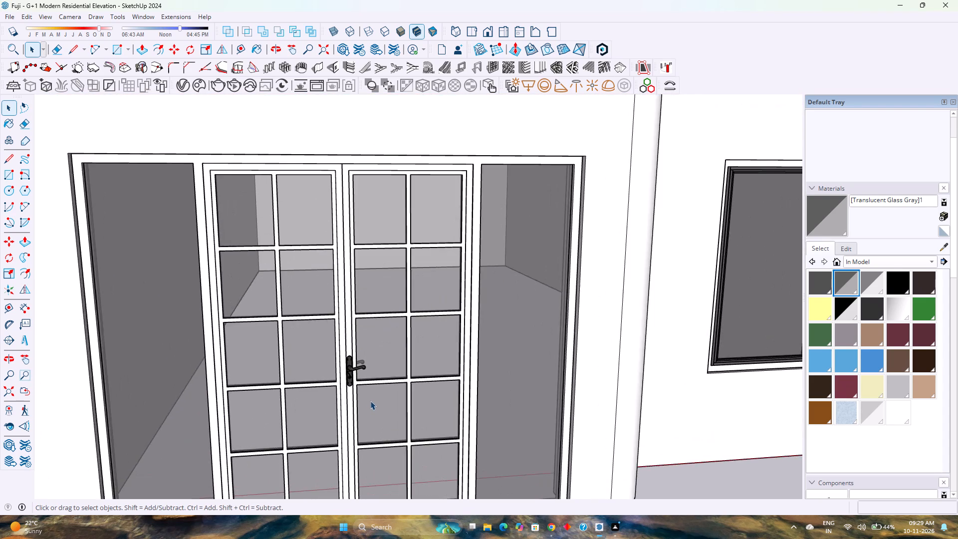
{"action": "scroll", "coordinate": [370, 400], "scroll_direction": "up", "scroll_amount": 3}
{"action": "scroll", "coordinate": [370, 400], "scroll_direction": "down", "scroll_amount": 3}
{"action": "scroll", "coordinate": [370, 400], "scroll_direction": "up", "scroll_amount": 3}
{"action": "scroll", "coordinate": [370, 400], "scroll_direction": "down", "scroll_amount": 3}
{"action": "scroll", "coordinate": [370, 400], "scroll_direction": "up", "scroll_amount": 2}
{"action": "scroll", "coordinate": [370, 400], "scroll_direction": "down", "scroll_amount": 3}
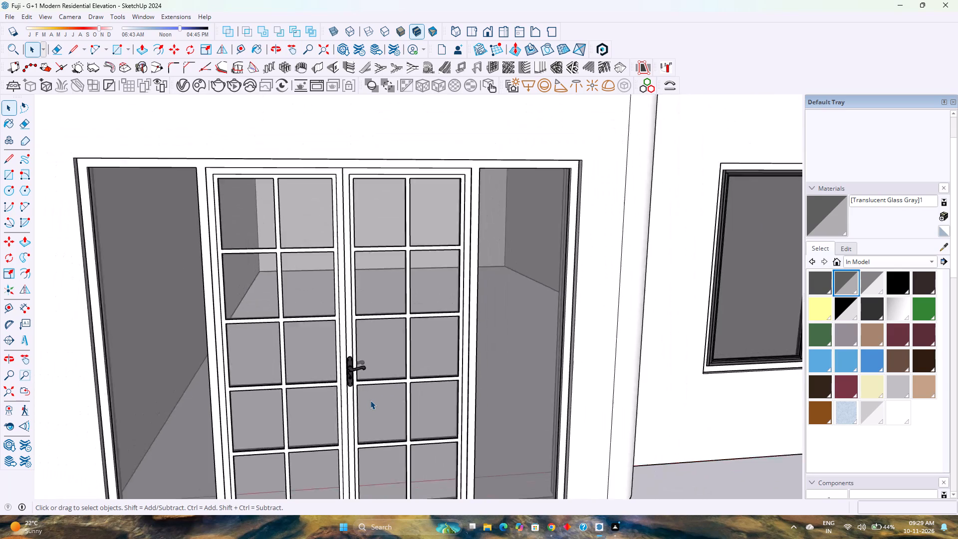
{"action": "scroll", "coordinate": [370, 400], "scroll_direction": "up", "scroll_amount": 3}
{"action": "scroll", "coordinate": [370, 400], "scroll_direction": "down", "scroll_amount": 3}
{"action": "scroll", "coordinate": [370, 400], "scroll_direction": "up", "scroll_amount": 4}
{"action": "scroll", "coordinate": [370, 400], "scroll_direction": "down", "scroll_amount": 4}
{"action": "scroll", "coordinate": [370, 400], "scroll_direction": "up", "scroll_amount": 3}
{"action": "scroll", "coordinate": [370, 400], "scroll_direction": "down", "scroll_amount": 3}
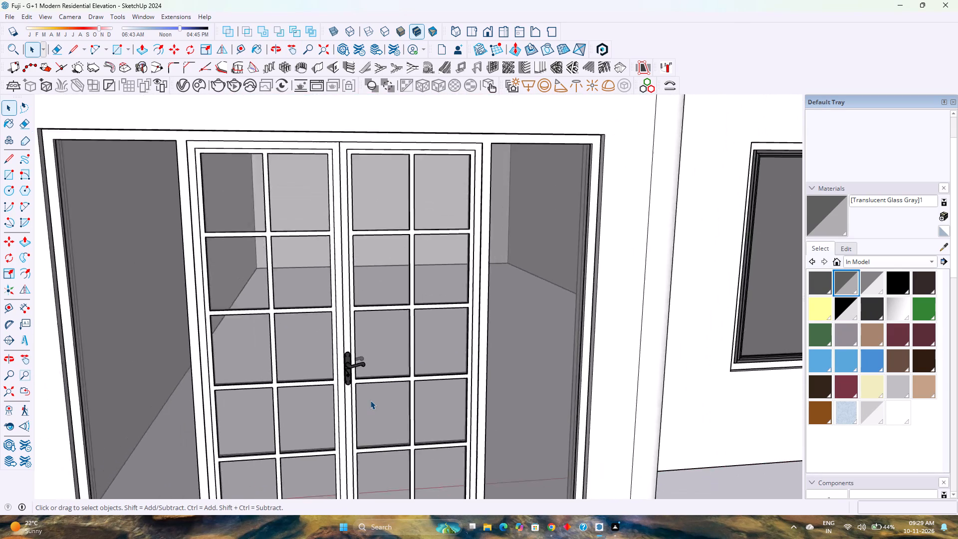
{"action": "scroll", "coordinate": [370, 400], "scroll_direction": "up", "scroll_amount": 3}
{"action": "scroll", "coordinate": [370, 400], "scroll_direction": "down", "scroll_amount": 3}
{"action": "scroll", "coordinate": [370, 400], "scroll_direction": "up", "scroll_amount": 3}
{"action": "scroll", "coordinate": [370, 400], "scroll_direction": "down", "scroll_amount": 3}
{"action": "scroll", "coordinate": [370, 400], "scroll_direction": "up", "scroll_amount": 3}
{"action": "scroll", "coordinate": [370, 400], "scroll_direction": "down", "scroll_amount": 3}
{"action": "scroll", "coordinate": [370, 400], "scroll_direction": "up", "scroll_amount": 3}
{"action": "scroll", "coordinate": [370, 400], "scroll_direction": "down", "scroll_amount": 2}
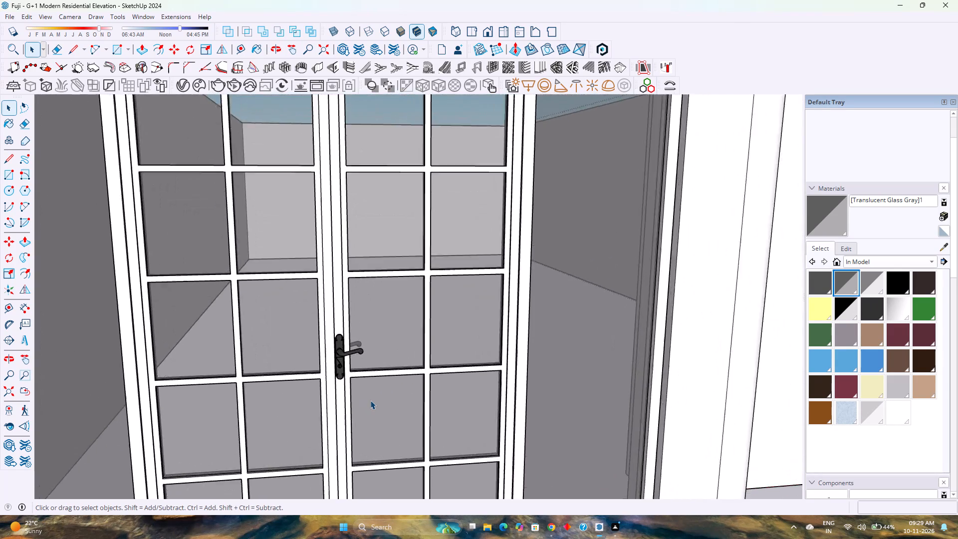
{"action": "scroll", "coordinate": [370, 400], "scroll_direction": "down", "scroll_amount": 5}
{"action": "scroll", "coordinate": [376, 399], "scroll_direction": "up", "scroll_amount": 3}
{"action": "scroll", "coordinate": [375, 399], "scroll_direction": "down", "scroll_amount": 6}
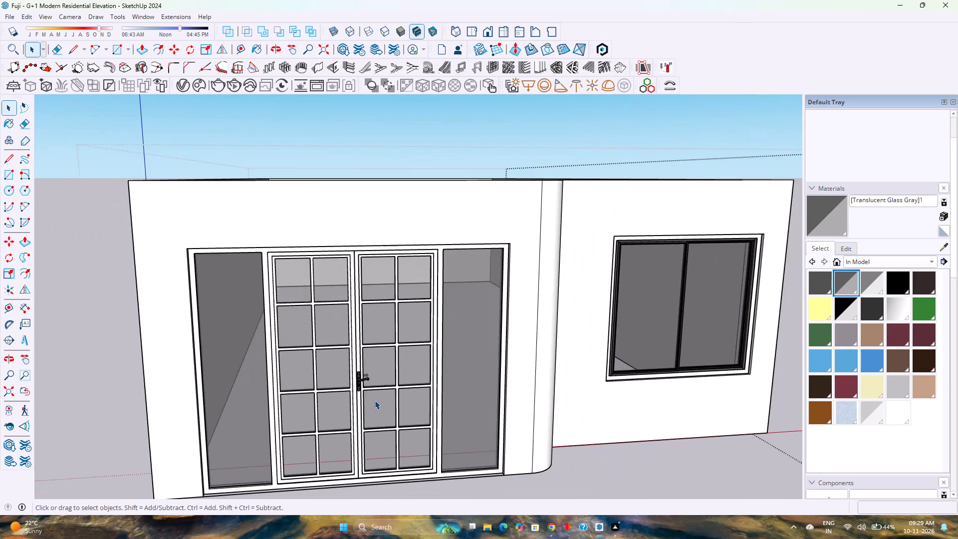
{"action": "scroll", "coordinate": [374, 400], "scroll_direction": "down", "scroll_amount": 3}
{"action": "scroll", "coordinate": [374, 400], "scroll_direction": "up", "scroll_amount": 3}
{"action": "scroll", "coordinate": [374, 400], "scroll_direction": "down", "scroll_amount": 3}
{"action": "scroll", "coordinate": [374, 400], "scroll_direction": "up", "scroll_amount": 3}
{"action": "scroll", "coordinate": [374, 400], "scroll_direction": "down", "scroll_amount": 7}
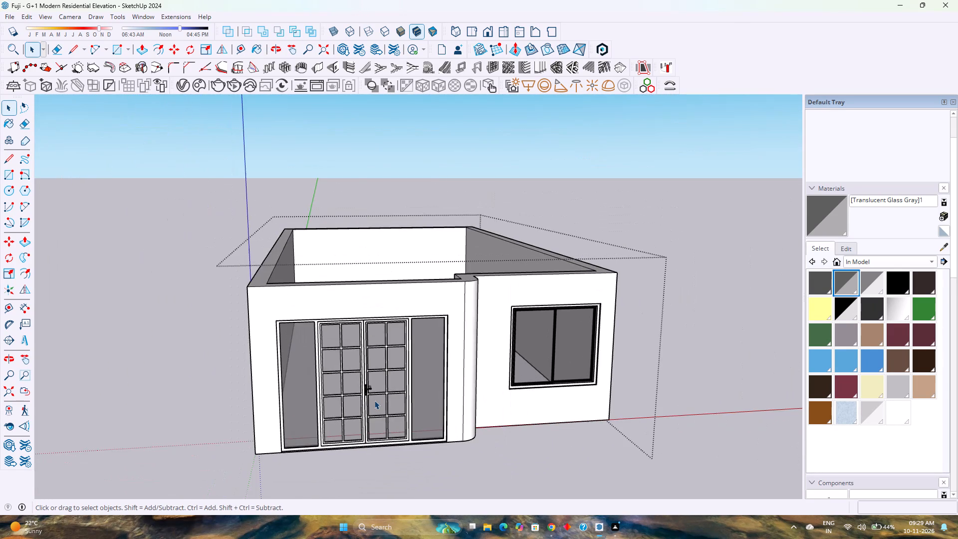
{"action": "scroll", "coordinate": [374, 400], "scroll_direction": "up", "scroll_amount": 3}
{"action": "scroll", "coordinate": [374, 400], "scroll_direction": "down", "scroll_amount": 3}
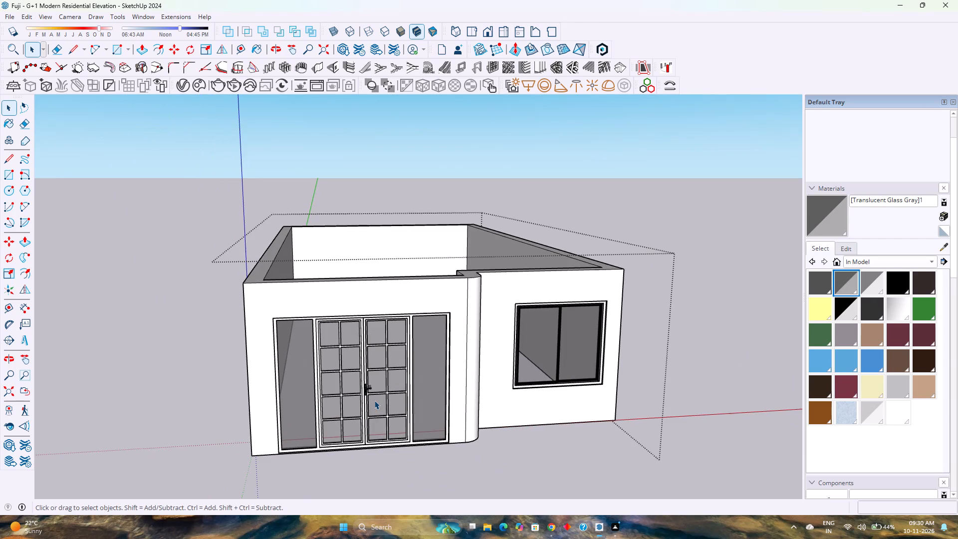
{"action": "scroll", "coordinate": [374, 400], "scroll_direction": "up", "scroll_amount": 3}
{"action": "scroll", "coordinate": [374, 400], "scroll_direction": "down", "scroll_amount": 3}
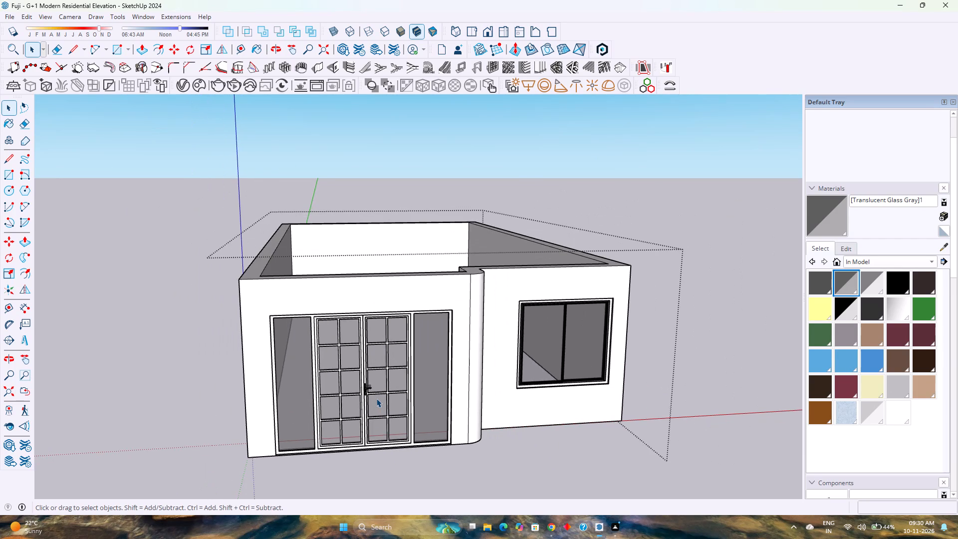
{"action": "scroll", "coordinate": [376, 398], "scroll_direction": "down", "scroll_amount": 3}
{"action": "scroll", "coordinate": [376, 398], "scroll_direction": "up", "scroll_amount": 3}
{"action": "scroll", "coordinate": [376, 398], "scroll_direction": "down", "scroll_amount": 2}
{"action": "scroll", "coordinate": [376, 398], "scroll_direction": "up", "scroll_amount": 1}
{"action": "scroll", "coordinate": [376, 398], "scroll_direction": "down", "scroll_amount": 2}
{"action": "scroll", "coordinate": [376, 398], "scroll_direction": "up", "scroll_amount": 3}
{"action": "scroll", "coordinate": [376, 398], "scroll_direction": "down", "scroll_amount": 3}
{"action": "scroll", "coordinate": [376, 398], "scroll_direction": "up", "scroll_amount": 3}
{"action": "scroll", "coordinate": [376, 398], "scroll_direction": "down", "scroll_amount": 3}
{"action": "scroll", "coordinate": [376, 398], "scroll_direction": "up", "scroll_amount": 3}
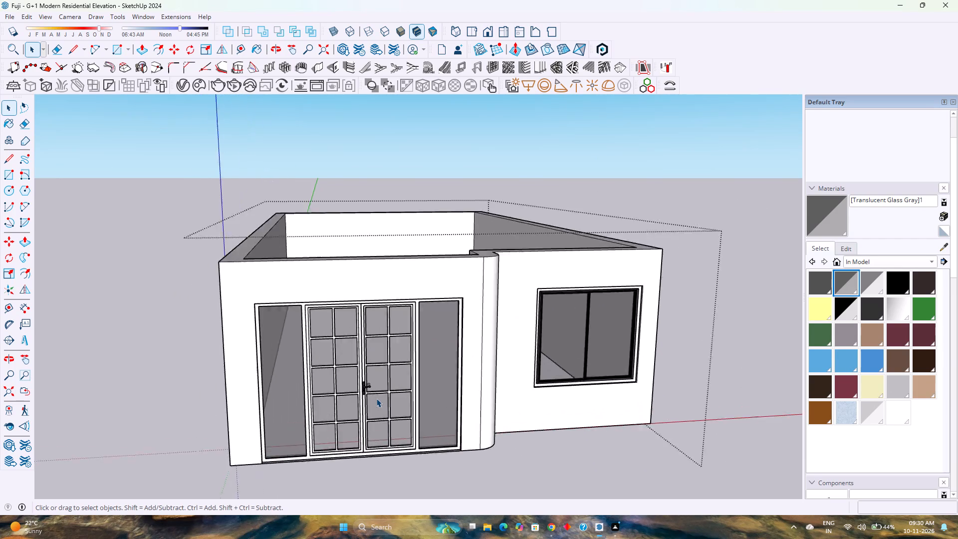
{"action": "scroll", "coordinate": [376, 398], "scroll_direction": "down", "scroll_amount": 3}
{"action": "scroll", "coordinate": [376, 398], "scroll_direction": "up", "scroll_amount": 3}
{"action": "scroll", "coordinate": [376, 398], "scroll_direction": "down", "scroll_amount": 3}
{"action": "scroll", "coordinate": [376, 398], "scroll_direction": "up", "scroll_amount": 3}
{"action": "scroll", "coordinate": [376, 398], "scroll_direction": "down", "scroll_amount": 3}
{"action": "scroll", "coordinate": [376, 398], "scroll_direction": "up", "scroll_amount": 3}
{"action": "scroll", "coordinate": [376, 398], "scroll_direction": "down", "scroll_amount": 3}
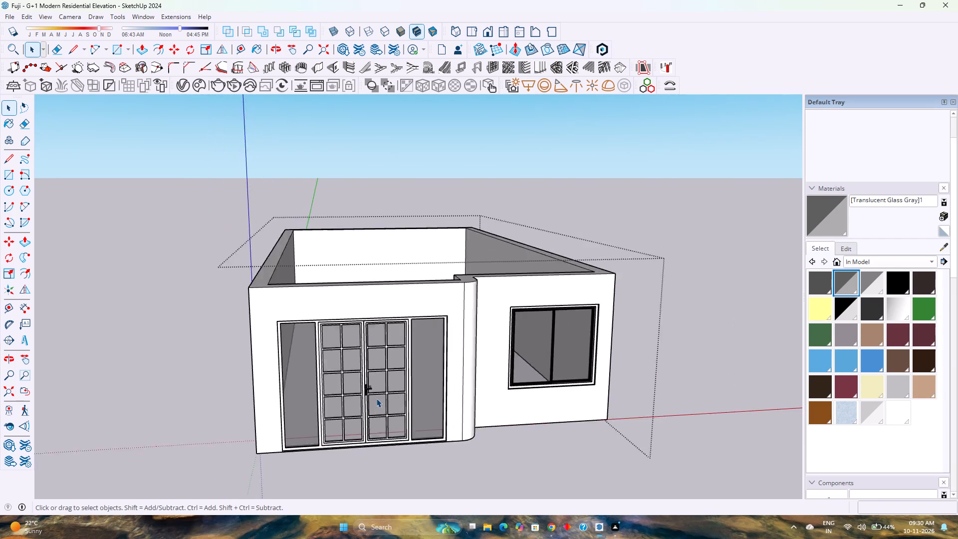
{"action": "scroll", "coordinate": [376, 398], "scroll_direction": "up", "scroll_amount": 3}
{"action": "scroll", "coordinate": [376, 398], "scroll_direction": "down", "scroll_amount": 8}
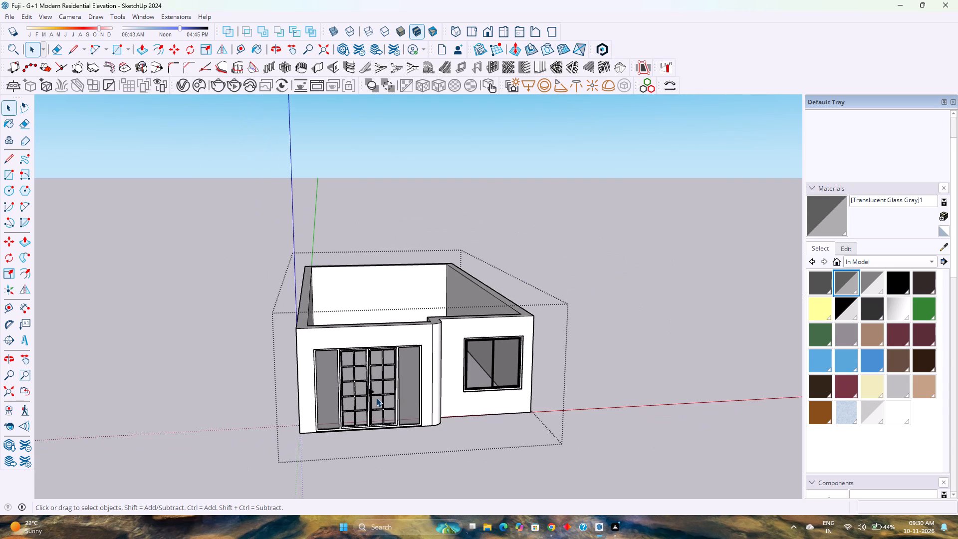
Examine the front elevation from eye level and from above, and the glazed door's panes up close.
{"action": "middle_click_drag", "start_coordinate": [447, 397], "coordinate": [425, 352]}
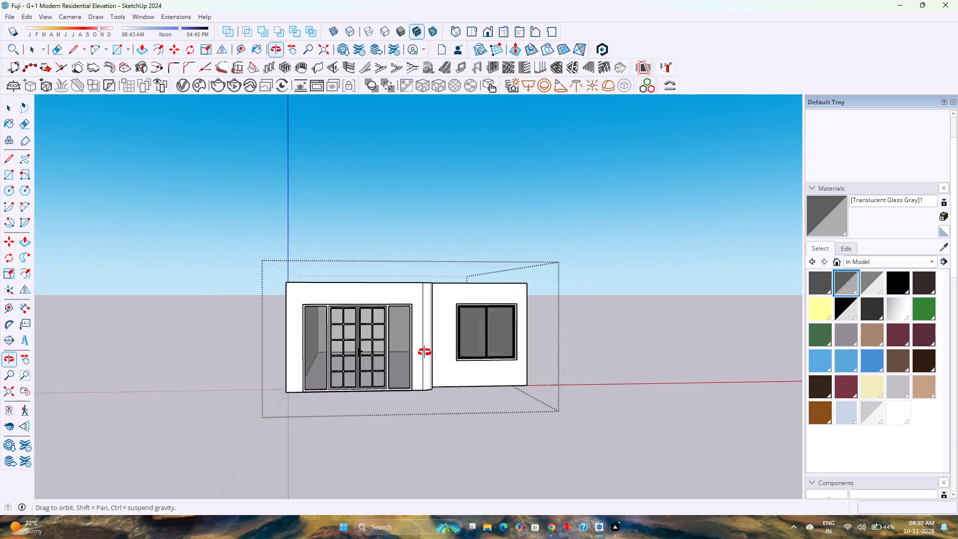
{"action": "middle_click_drag", "start_coordinate": [425, 352], "coordinate": [268, 387]}
{"action": "middle_click_drag", "start_coordinate": [268, 388], "coordinate": [404, 415]}
{"action": "middle_click", "coordinate": [404, 415]}
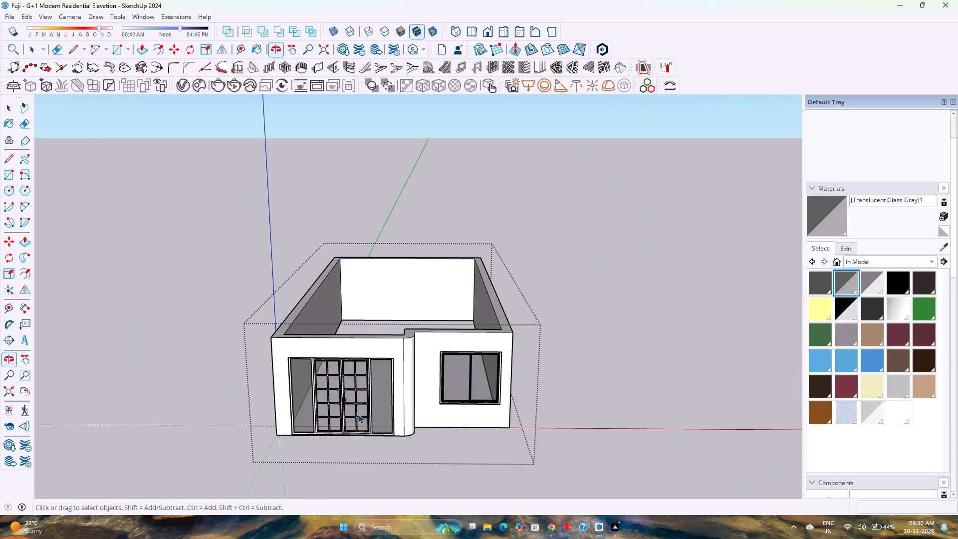
{"action": "scroll", "coordinate": [358, 414], "scroll_direction": "up", "scroll_amount": 11}
{"action": "middle_click_drag", "start_coordinate": [390, 428], "coordinate": [286, 391]}
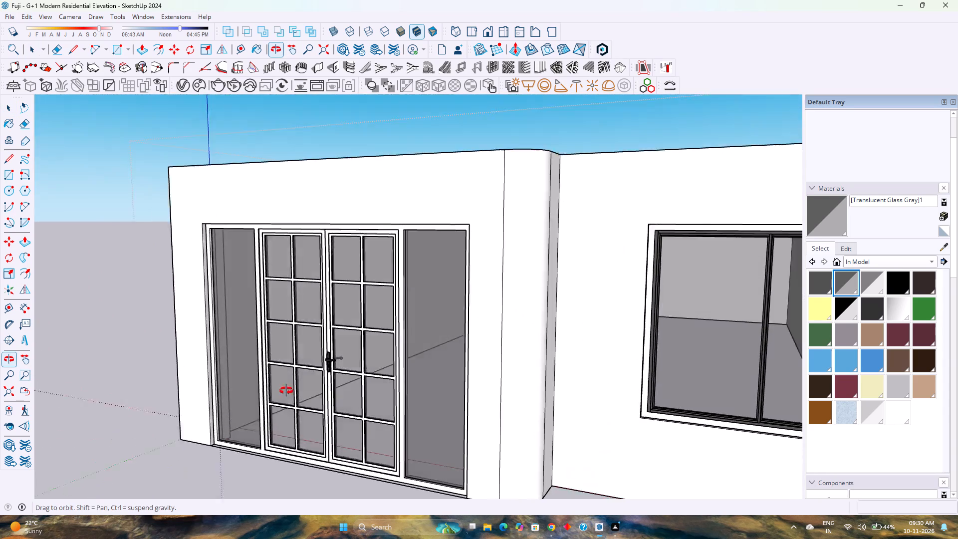
{"action": "middle_click_drag", "start_coordinate": [286, 391], "coordinate": [354, 375]}
{"action": "middle_click", "coordinate": [354, 375]}
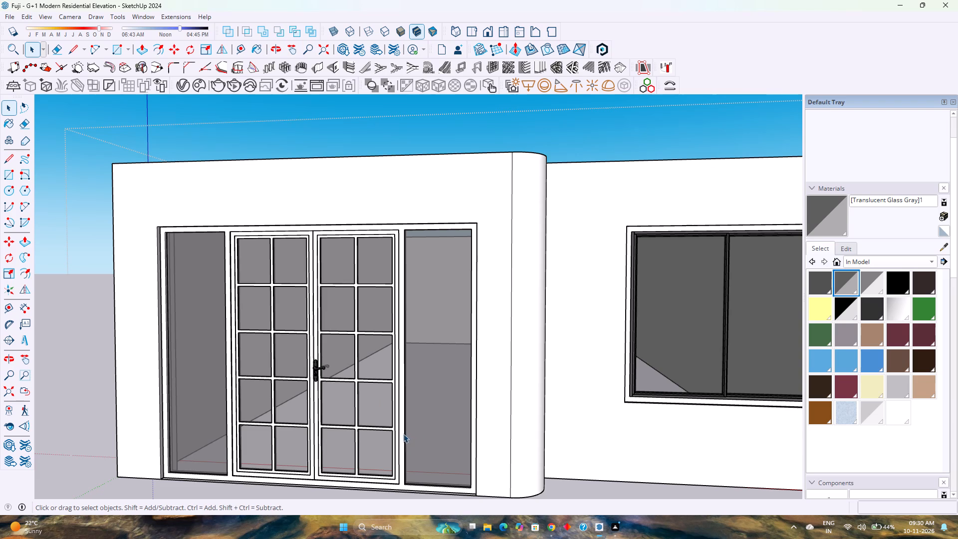
{"action": "scroll", "coordinate": [290, 409], "scroll_direction": "up", "scroll_amount": 4}
{"action": "scroll", "coordinate": [290, 409], "scroll_direction": "down", "scroll_amount": 4}
{"action": "scroll", "coordinate": [394, 457], "scroll_direction": "up", "scroll_amount": 3}
{"action": "scroll", "coordinate": [359, 432], "scroll_direction": "up", "scroll_amount": 1}
{"action": "middle_click_drag", "start_coordinate": [359, 432], "coordinate": [425, 413]}
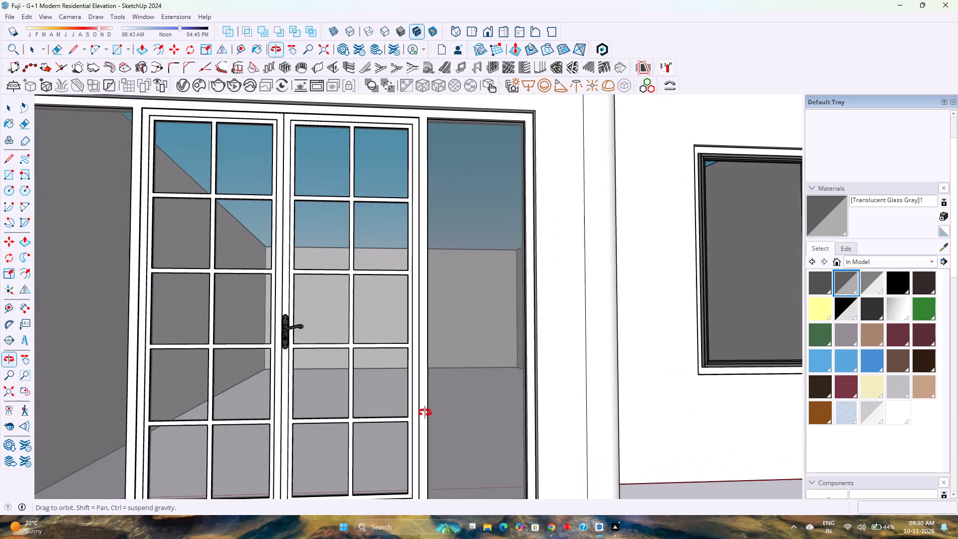
{"action": "middle_click_drag", "start_coordinate": [425, 413], "coordinate": [425, 413]}
Open the door leaf beside the handle and paint its two panes just below the handle with [Translucent Glass Gray]1.
{"action": "scroll", "coordinate": [396, 412], "scroll_direction": "up", "scroll_amount": 5}
{"action": "double_click", "coordinate": [364, 395]}
{"action": "scroll", "coordinate": [364, 395], "scroll_direction": "up", "scroll_amount": 2}
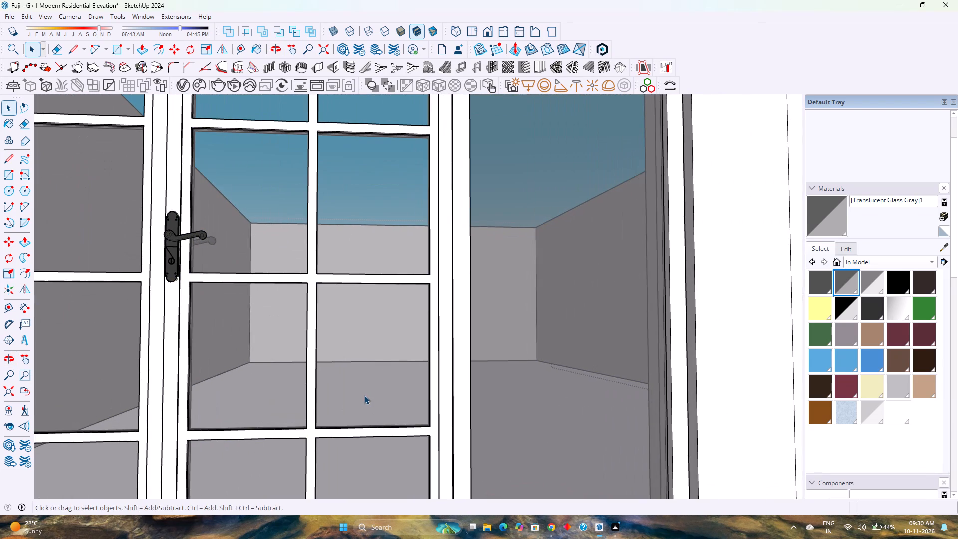
{"action": "triple_click", "coordinate": [364, 395]}
{"action": "double_click", "coordinate": [364, 395]}
{"action": "left_click", "coordinate": [364, 395]}
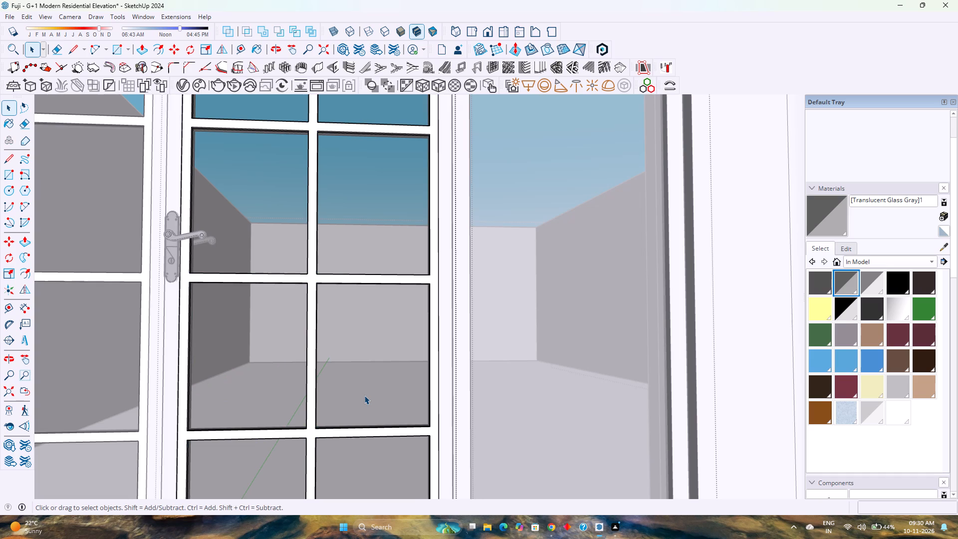
{"action": "left_click", "coordinate": [364, 395]}
{"action": "left_click", "coordinate": [818, 224]}
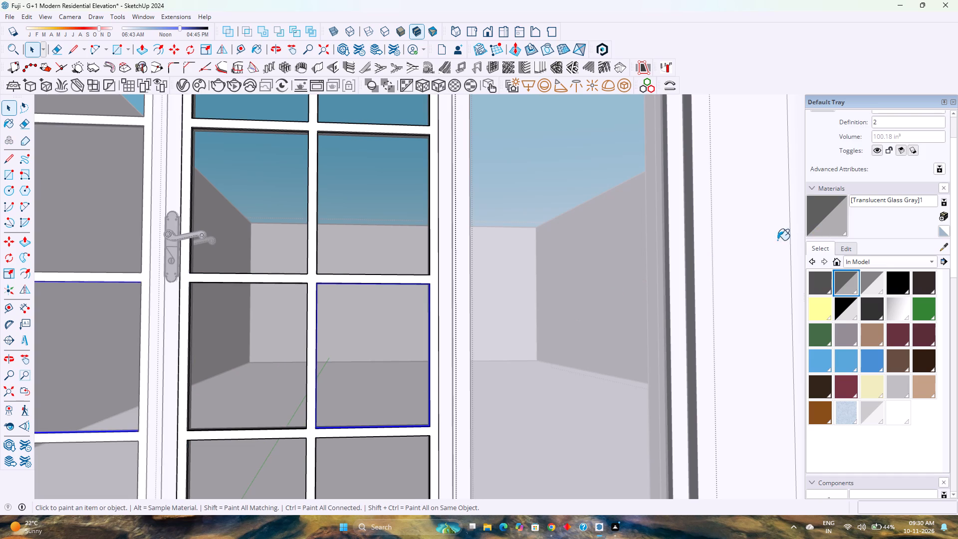
{"action": "left_click", "coordinate": [397, 368]}
{"action": "left_click", "coordinate": [257, 375]}
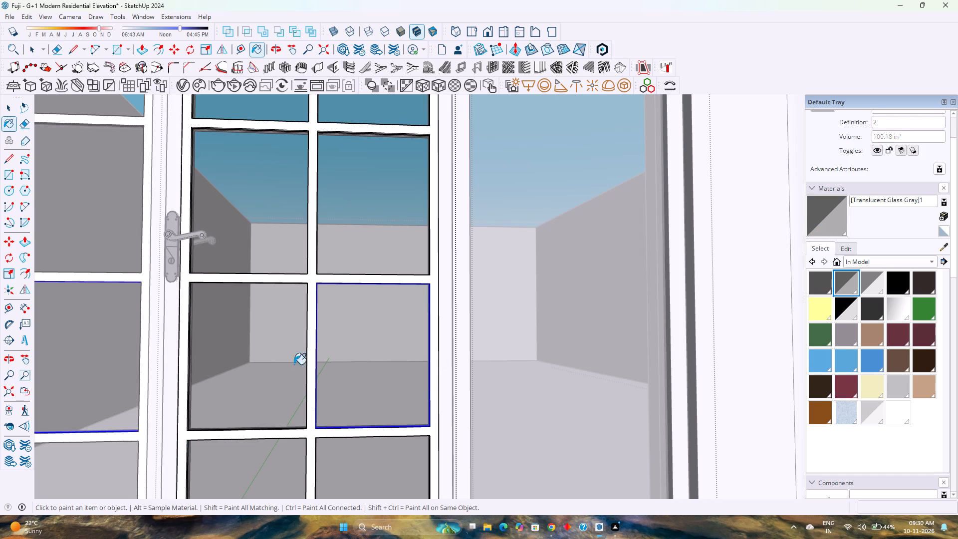
Open the outer pane below the handle and paint its glass face with the lighter in-model translucent grey.
{"action": "key", "text": "space"}
{"action": "double_click", "coordinate": [396, 354]}
{"action": "scroll", "coordinate": [392, 354], "scroll_direction": "up", "scroll_amount": 2}
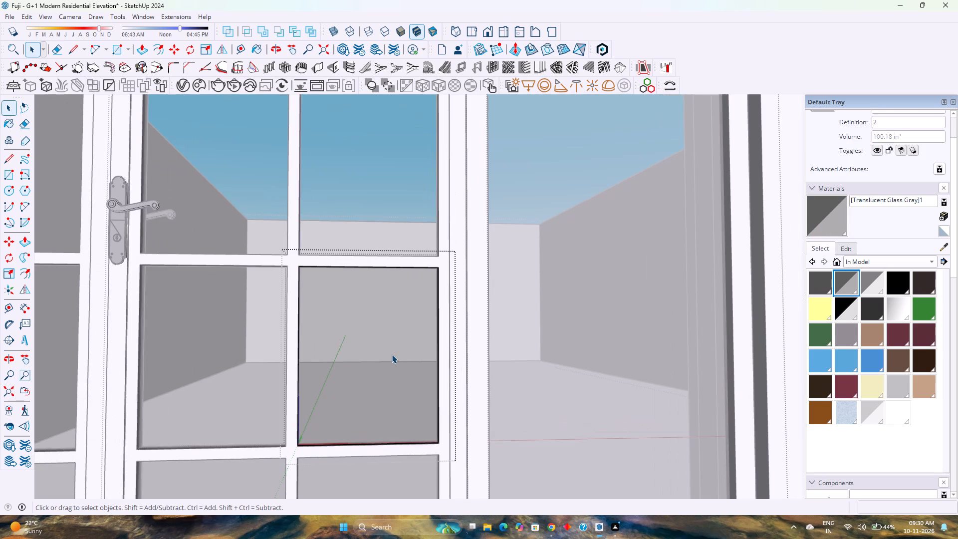
{"action": "double_click", "coordinate": [392, 354]}
{"action": "left_click", "coordinate": [868, 274]}
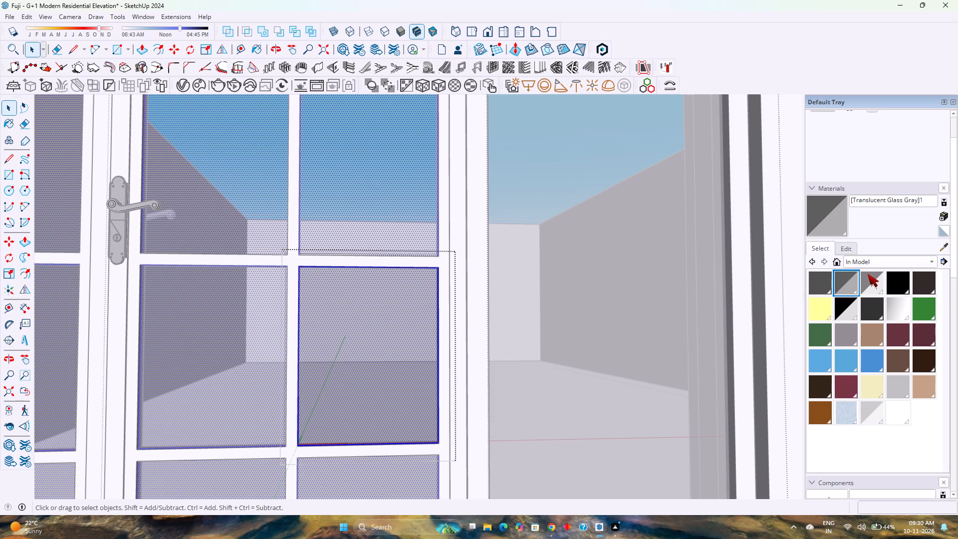
{"action": "left_click", "coordinate": [382, 338]}
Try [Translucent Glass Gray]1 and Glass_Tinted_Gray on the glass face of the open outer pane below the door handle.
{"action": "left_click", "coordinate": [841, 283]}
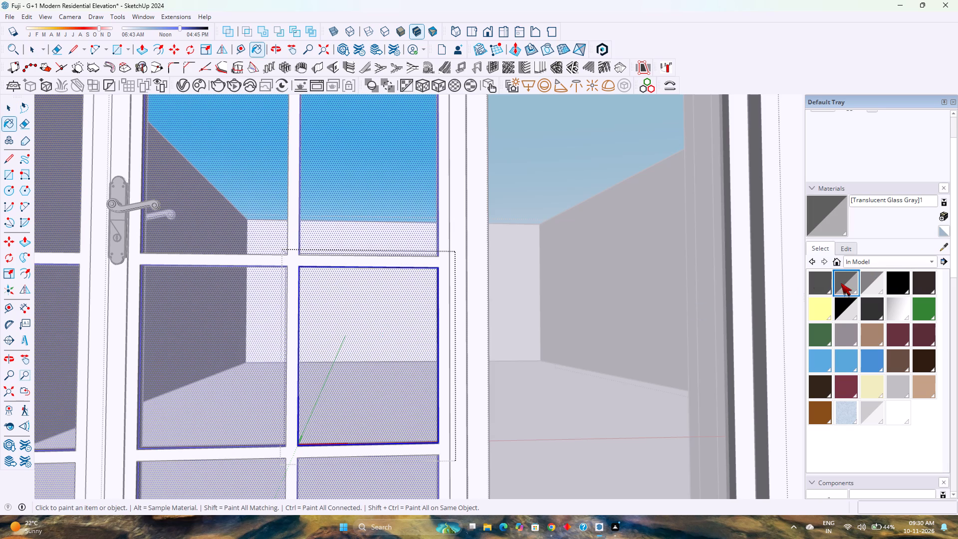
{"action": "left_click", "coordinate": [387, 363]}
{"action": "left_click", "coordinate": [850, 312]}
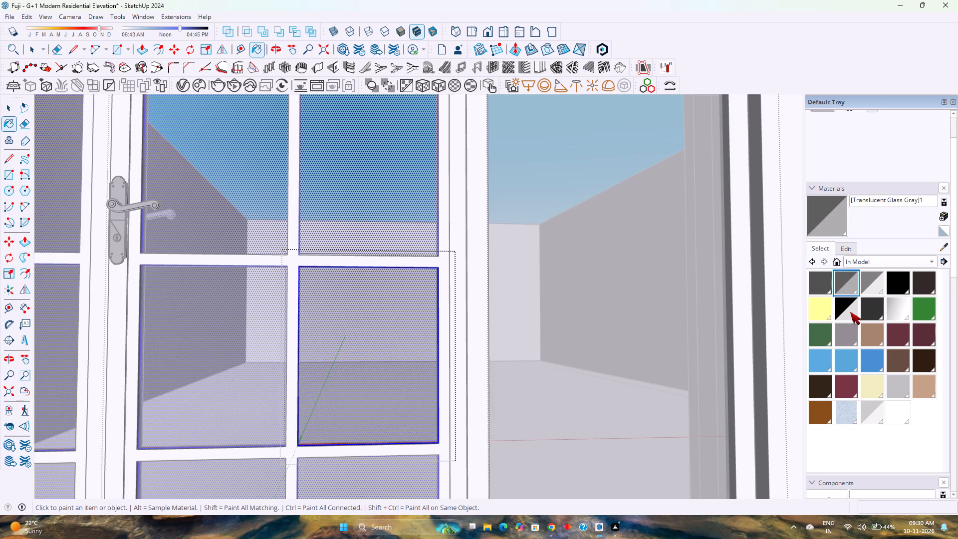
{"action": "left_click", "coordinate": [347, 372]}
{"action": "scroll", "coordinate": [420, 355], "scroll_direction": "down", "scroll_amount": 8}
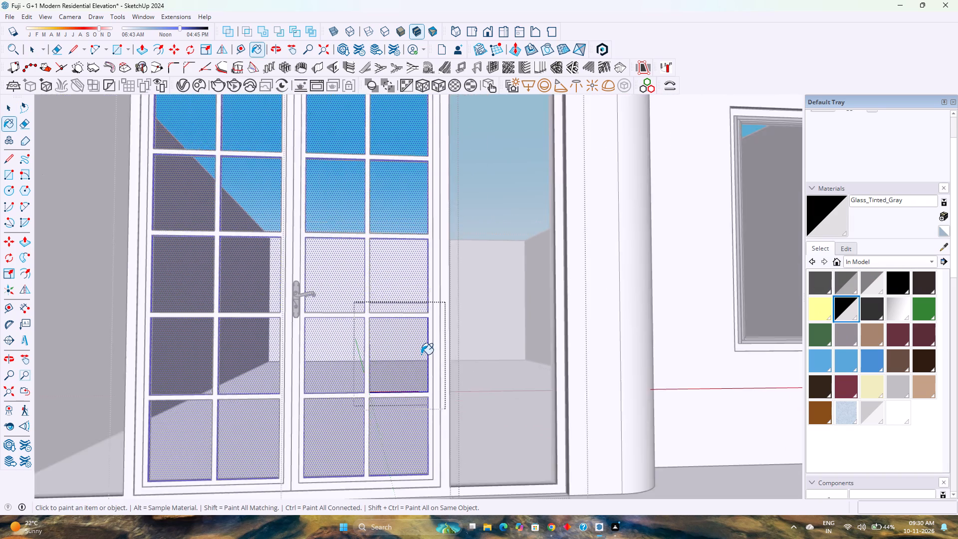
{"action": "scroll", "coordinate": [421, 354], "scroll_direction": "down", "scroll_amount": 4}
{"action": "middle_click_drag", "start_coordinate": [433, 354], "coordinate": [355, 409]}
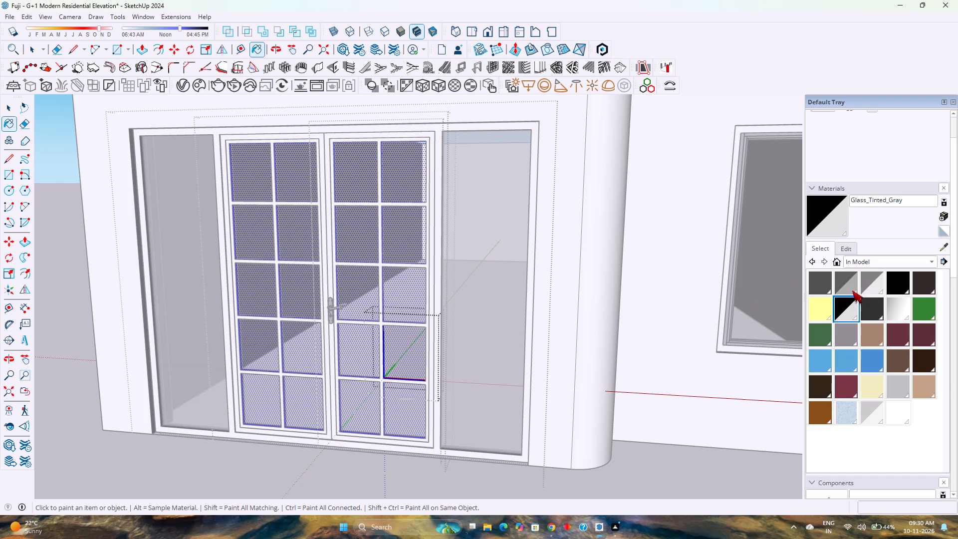
Paint the open outer pane's glass face with [Translucent Glass Gray]1 and close all the nested door groups.
{"action": "left_click", "coordinate": [851, 287]}
{"action": "left_click", "coordinate": [395, 360]}
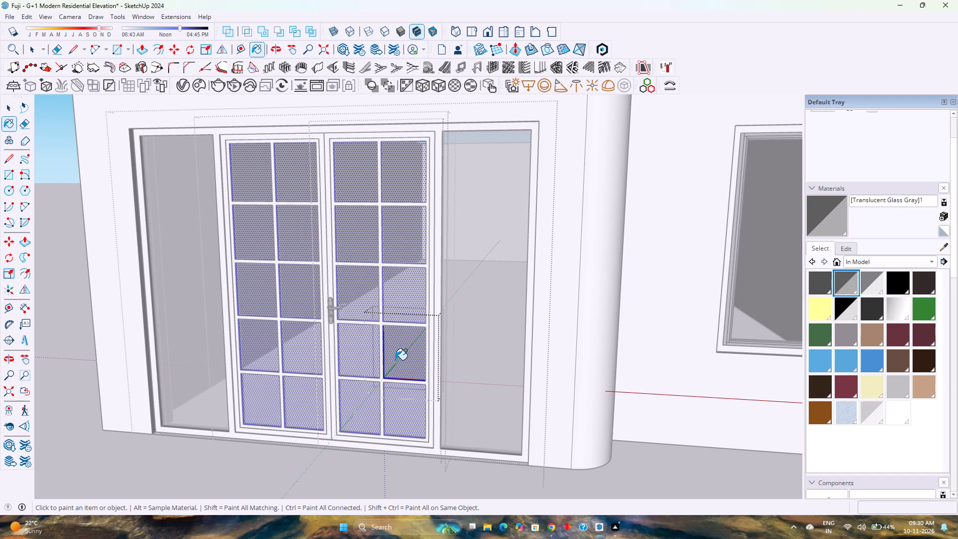
{"action": "key", "text": "space"}
{"action": "scroll", "coordinate": [431, 360], "scroll_direction": "down", "scroll_amount": 2}
{"action": "key", "text": "Escape"}
{"action": "key", "text": "Escape"}
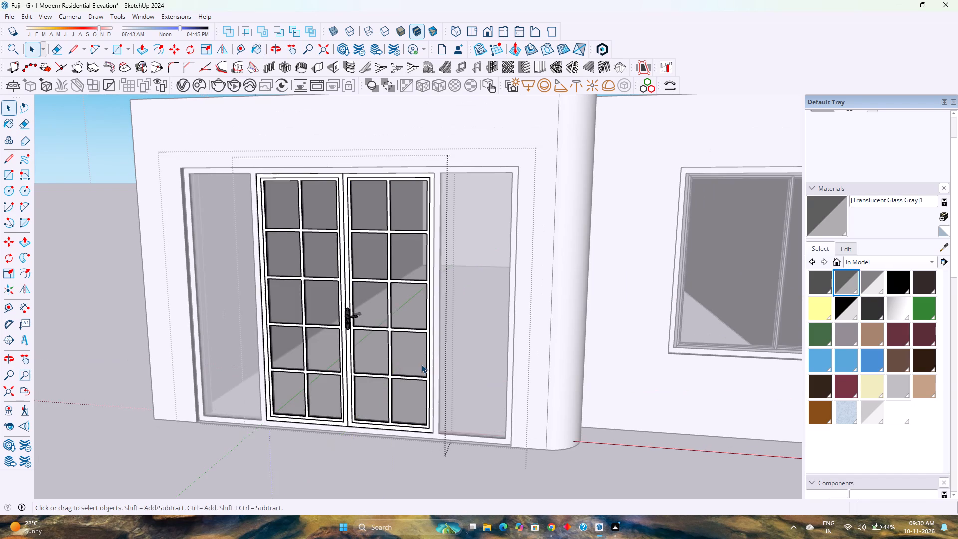
{"action": "key", "text": "Escape"}
{"action": "key", "text": "Escape"}
{"action": "key", "text": "Escape"}
{"action": "scroll", "coordinate": [315, 413], "scroll_direction": "down", "scroll_amount": 8}
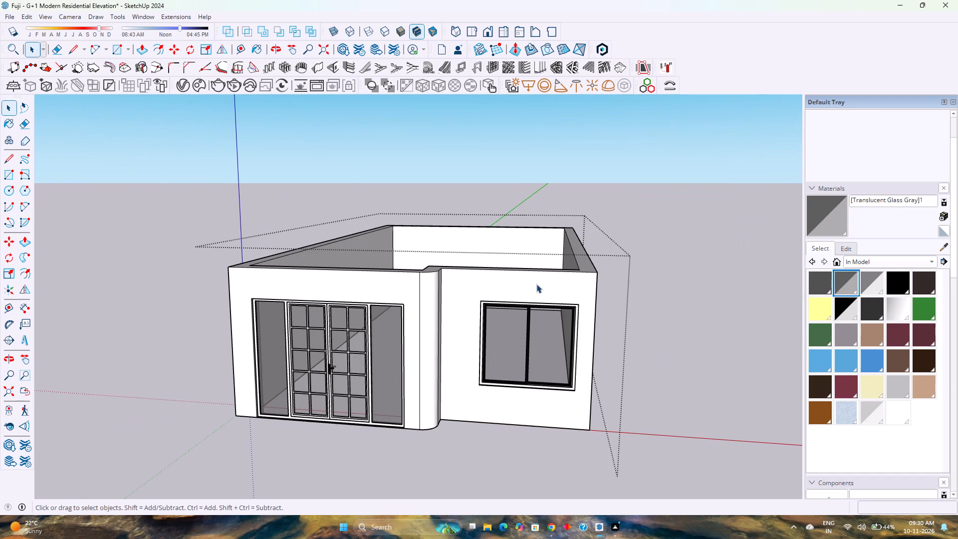
Save the model.
{"action": "key", "text": "ctrl+s"}
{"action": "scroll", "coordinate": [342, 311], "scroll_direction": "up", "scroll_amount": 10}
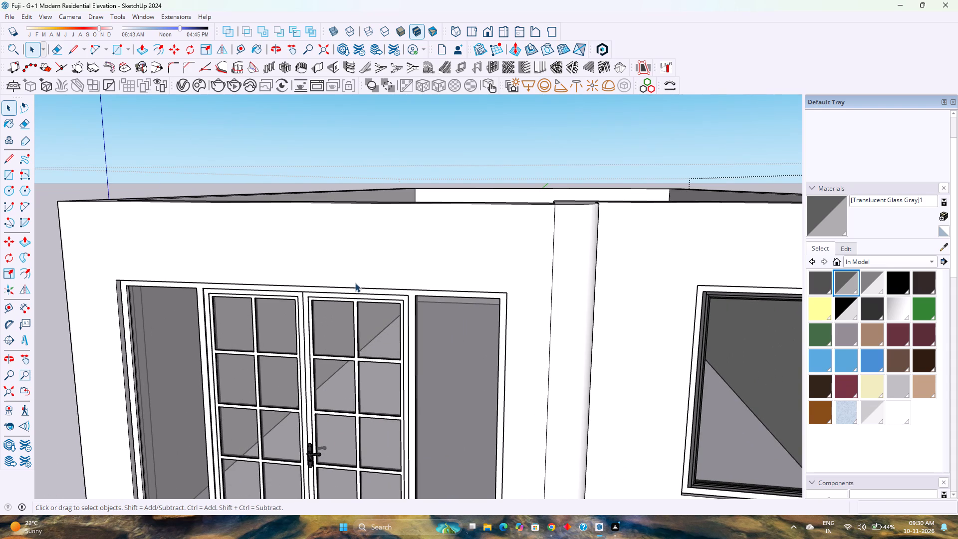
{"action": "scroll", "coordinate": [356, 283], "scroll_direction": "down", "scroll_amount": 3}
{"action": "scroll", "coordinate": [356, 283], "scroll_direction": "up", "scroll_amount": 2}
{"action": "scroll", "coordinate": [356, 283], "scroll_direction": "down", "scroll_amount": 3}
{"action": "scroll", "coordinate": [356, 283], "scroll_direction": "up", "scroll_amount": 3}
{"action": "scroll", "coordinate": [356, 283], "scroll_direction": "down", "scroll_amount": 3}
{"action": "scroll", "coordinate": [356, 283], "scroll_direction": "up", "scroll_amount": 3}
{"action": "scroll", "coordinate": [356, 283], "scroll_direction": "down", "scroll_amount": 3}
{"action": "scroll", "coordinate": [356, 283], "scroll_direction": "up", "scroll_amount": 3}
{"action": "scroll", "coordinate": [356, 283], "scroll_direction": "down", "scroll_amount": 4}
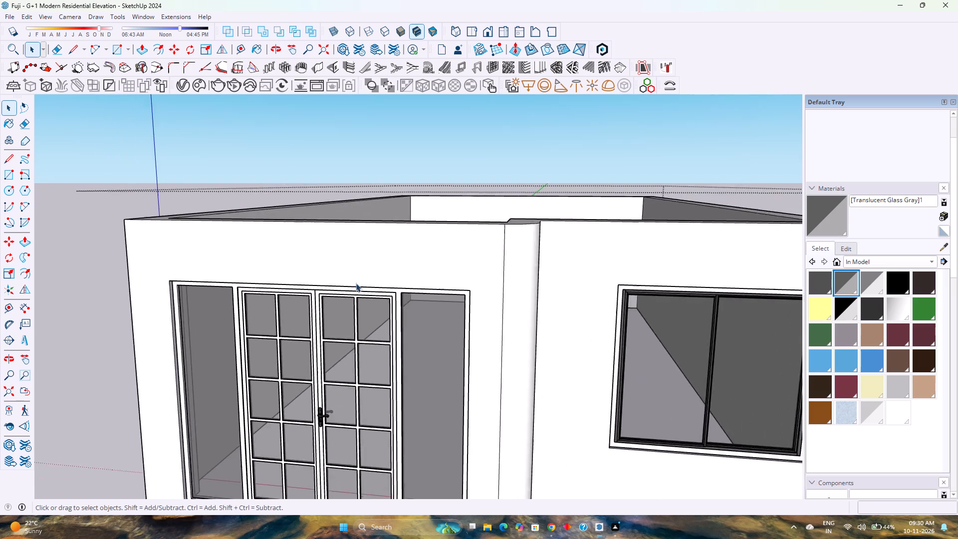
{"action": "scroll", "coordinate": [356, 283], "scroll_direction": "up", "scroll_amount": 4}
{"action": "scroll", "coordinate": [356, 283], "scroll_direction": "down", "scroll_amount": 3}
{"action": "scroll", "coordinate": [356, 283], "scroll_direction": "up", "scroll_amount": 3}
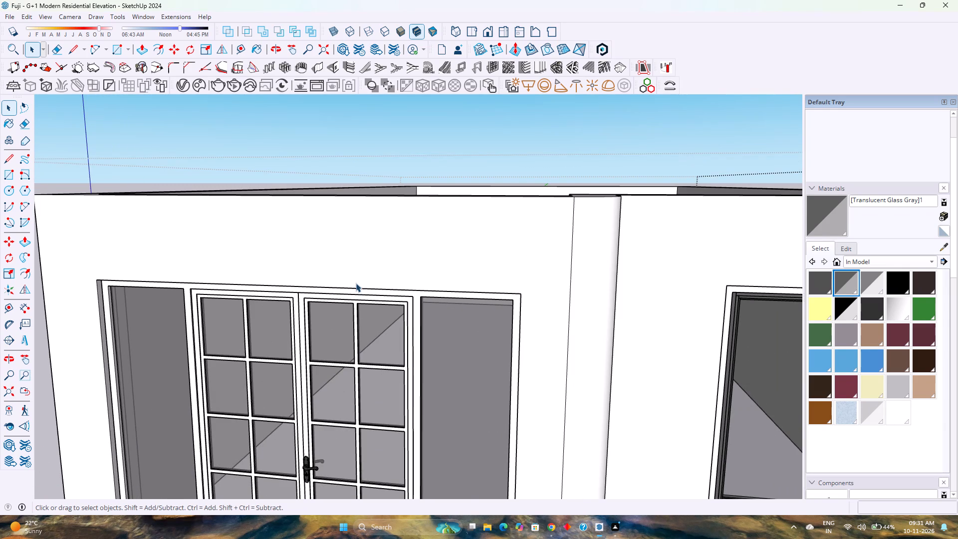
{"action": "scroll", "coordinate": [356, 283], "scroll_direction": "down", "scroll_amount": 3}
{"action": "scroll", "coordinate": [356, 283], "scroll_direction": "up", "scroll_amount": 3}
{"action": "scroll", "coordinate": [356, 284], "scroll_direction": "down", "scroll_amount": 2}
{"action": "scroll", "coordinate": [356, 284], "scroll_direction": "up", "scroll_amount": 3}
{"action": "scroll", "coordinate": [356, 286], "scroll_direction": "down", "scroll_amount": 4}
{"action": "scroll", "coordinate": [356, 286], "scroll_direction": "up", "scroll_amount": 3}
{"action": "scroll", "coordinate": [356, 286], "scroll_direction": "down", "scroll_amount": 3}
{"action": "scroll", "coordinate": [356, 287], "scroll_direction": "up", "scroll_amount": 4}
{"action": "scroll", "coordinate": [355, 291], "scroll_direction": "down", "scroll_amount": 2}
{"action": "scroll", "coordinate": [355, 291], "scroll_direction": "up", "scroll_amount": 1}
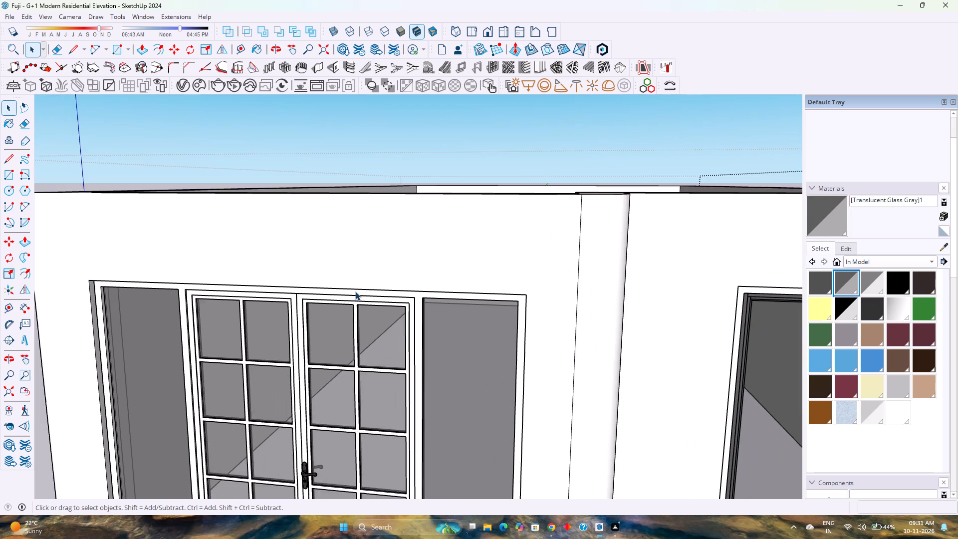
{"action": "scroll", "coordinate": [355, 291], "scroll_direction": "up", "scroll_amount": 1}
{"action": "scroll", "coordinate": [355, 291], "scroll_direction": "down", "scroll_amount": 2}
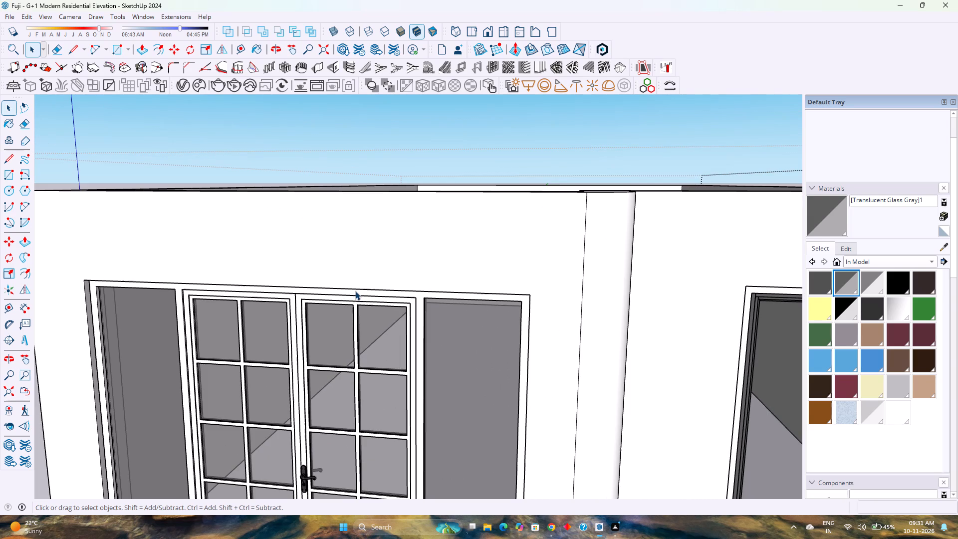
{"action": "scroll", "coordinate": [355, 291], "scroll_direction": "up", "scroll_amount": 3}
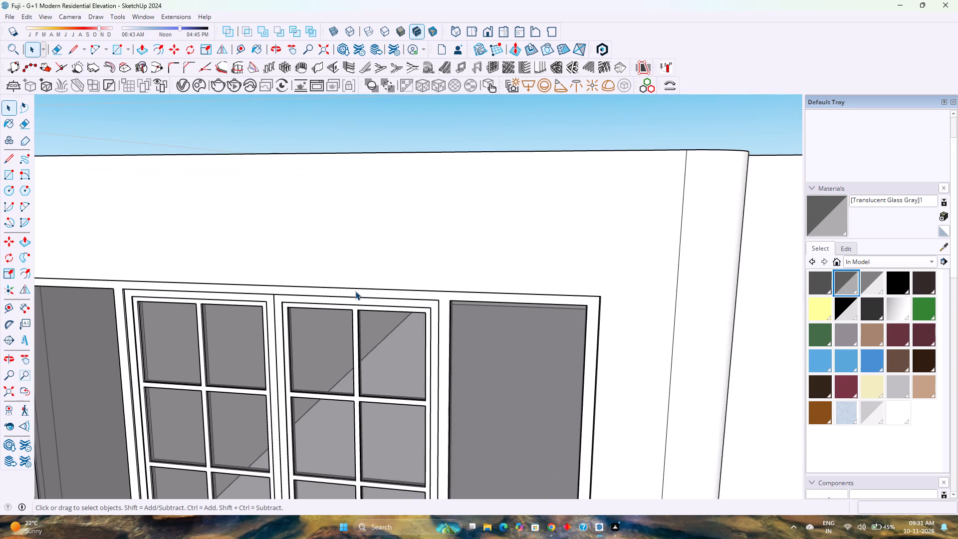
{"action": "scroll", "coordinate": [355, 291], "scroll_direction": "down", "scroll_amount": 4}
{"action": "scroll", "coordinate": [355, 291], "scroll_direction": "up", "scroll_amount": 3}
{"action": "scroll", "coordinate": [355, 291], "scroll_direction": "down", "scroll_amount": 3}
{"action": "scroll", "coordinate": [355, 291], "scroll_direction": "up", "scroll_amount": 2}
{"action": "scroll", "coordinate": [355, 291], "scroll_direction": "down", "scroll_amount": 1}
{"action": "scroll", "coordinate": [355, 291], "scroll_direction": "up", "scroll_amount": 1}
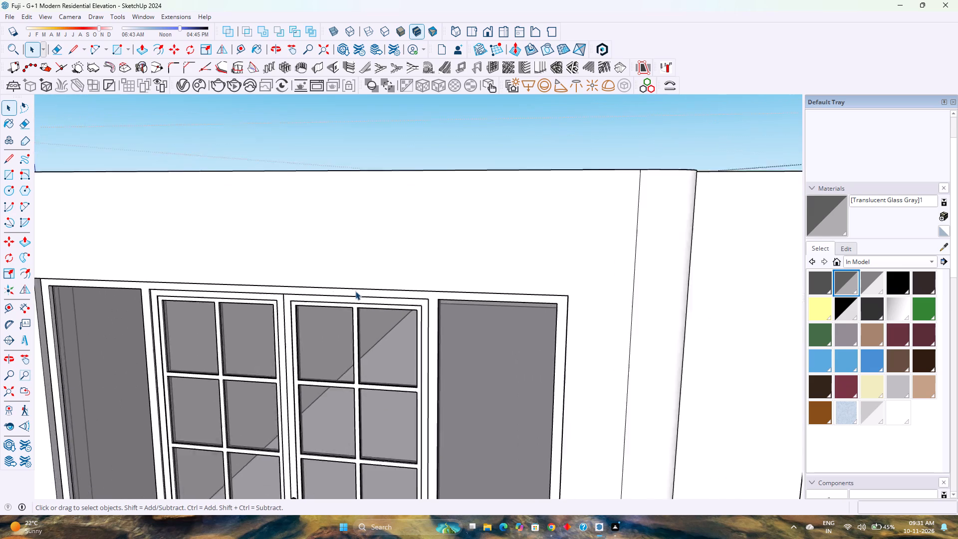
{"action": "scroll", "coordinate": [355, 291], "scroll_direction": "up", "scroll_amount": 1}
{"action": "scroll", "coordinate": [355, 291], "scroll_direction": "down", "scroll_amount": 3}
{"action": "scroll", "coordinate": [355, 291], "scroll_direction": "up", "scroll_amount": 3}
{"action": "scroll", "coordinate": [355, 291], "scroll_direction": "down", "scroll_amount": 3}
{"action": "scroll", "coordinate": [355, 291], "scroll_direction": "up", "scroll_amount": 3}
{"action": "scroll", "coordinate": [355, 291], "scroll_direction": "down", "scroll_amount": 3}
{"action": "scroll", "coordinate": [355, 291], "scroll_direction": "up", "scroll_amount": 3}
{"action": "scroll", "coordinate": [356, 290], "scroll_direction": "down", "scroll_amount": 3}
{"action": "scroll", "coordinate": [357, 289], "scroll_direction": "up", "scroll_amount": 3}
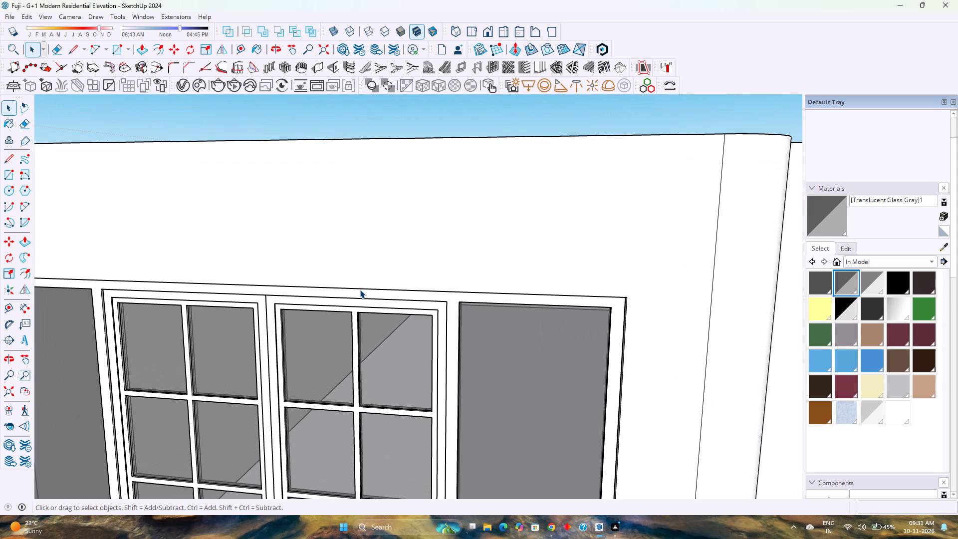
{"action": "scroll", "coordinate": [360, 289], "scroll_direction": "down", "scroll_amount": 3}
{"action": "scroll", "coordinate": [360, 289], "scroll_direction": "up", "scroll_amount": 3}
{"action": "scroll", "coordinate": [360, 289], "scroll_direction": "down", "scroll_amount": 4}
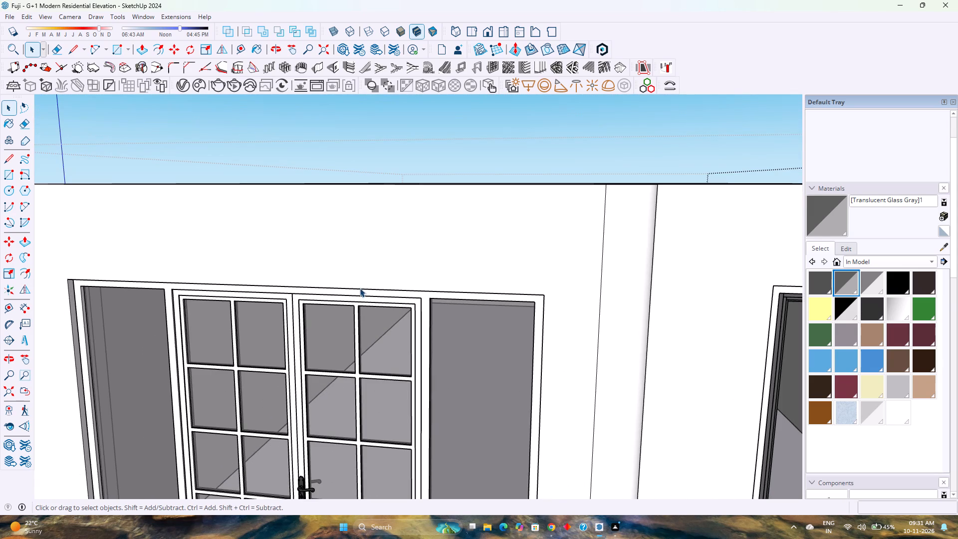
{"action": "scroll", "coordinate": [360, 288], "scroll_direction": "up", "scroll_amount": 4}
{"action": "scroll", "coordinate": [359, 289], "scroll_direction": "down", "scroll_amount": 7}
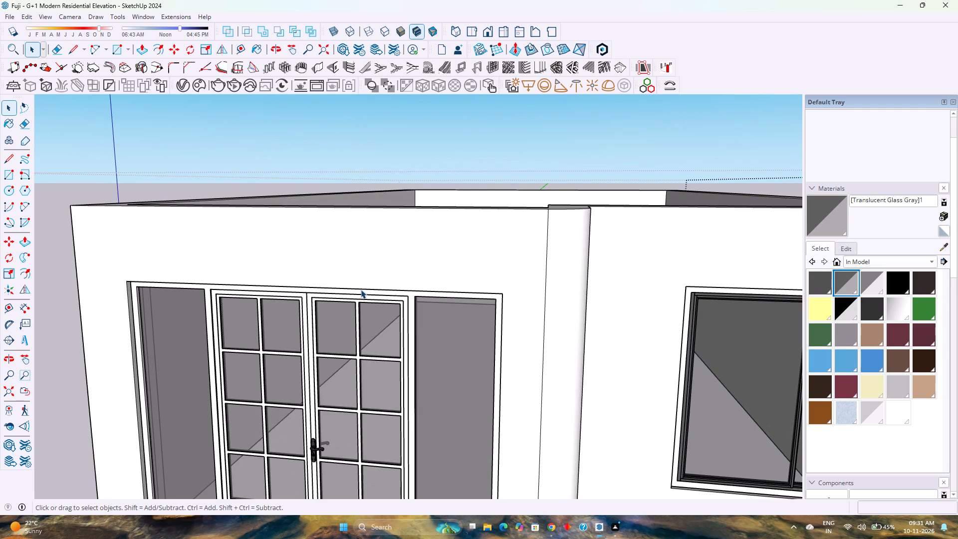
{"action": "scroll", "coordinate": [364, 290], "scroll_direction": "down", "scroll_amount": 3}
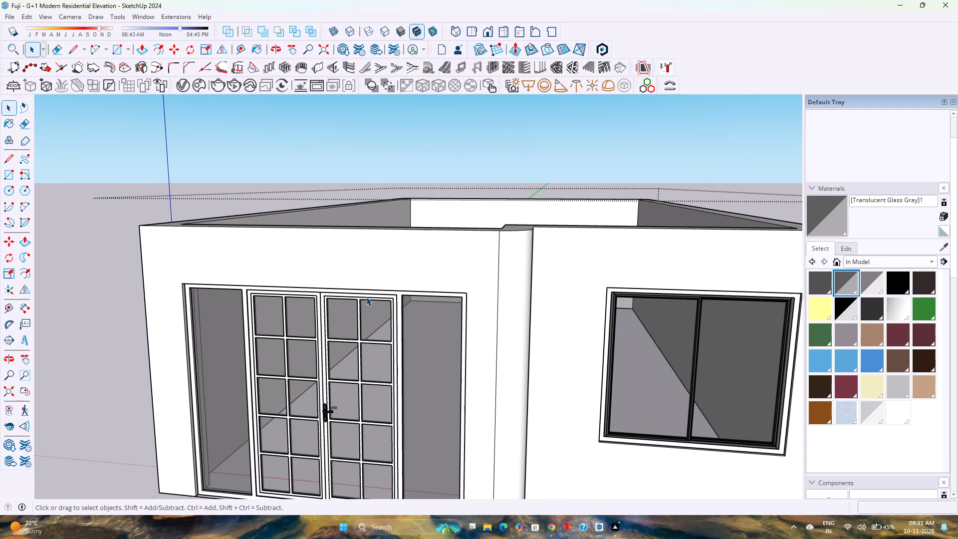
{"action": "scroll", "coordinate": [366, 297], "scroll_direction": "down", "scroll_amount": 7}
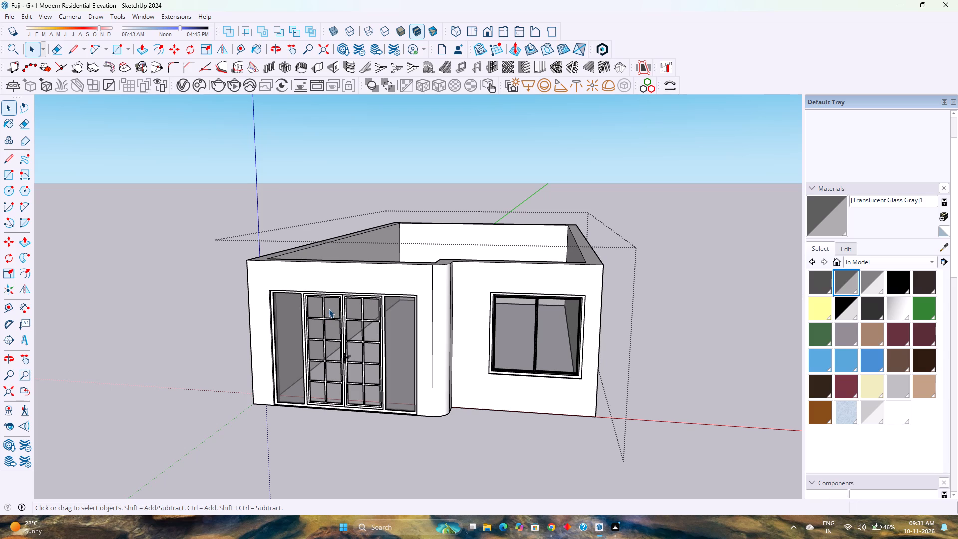
Examine the open-topped ground floor from the front corner and from above, including the interior wall faces.
{"action": "scroll", "coordinate": [329, 309], "scroll_direction": "down", "scroll_amount": 5}
{"action": "scroll", "coordinate": [329, 309], "scroll_direction": "up", "scroll_amount": 3}
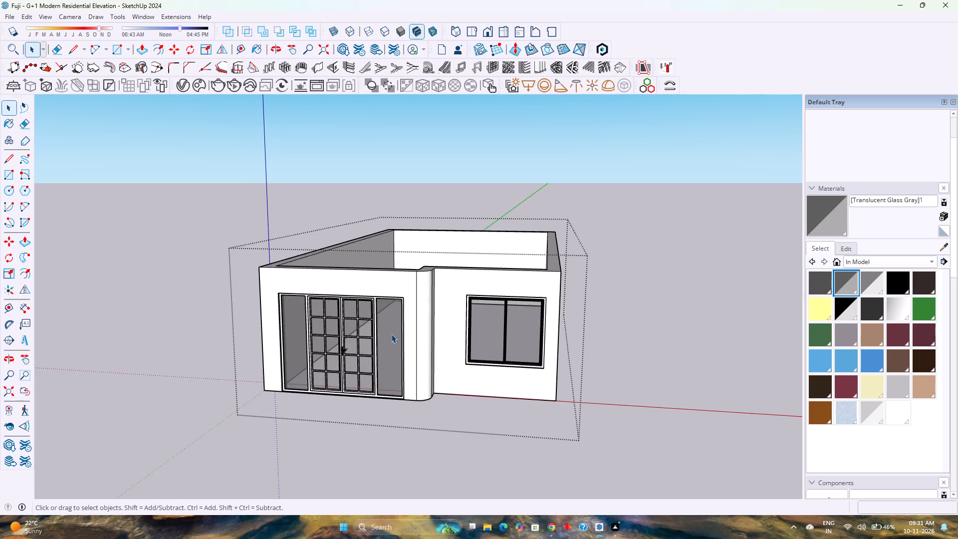
{"action": "scroll", "coordinate": [391, 334], "scroll_direction": "up", "scroll_amount": 2}
{"action": "middle_click_drag", "start_coordinate": [389, 334], "coordinate": [333, 342]}
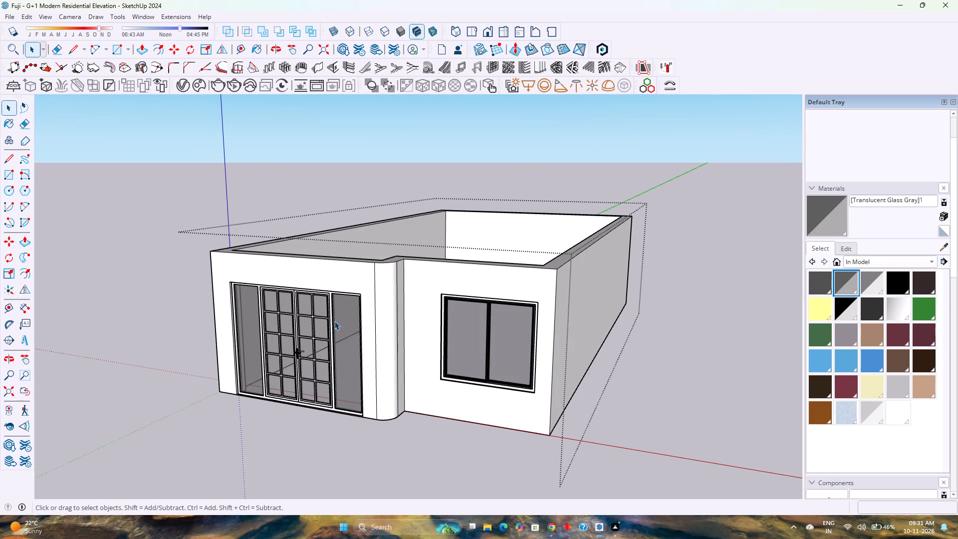
{"action": "scroll", "coordinate": [334, 321], "scroll_direction": "down", "scroll_amount": 1}
{"action": "middle_click_drag", "start_coordinate": [334, 321], "coordinate": [372, 419]}
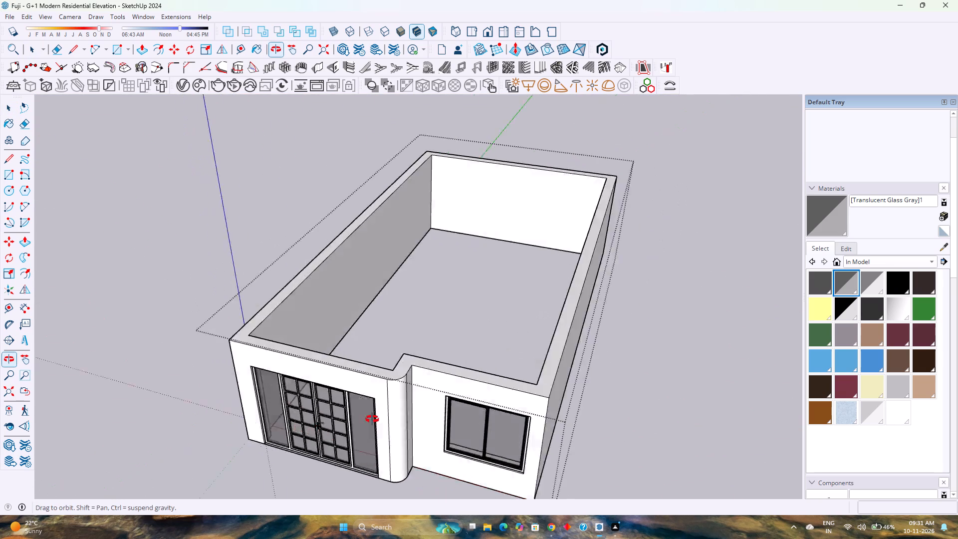
{"action": "middle_click_drag", "start_coordinate": [372, 419], "coordinate": [391, 416]}
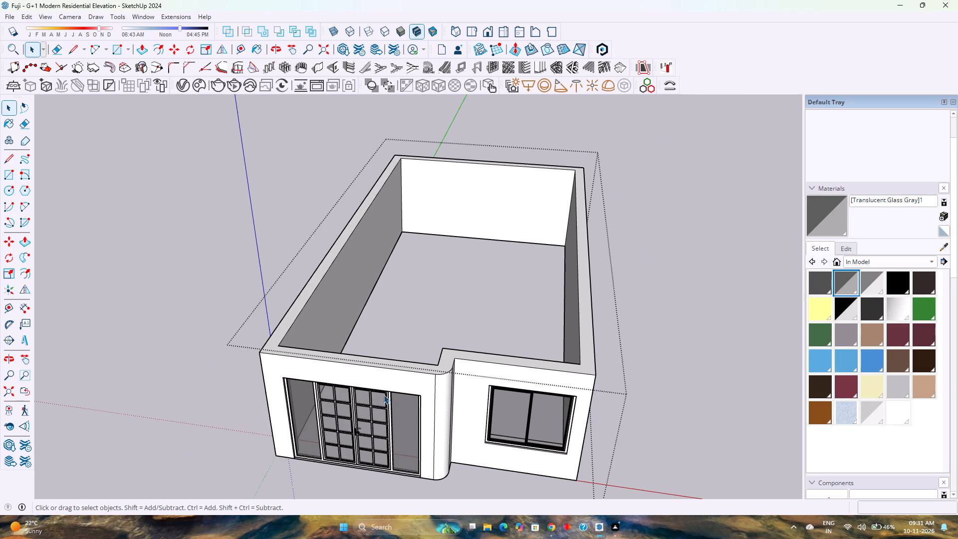
{"action": "scroll", "coordinate": [384, 395], "scroll_direction": "down", "scroll_amount": 1}
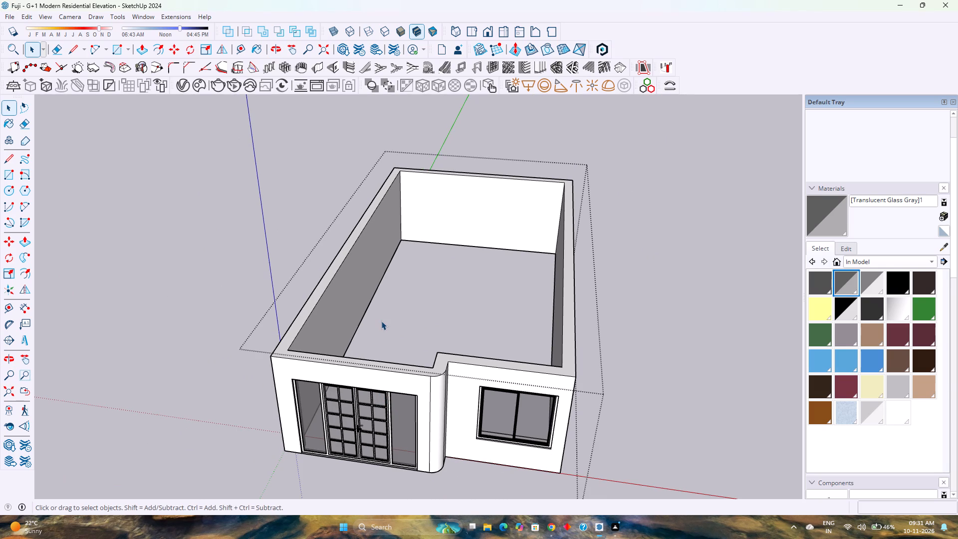
{"action": "scroll", "coordinate": [380, 321], "scroll_direction": "up", "scroll_amount": 3}
{"action": "scroll", "coordinate": [378, 321], "scroll_direction": "down", "scroll_amount": 2}
{"action": "scroll", "coordinate": [375, 322], "scroll_direction": "up", "scroll_amount": 3}
{"action": "scroll", "coordinate": [374, 323], "scroll_direction": "down", "scroll_amount": 3}
{"action": "scroll", "coordinate": [372, 324], "scroll_direction": "up", "scroll_amount": 3}
{"action": "scroll", "coordinate": [372, 324], "scroll_direction": "down", "scroll_amount": 4}
{"action": "middle_click_drag", "start_coordinate": [373, 335], "coordinate": [390, 369]}
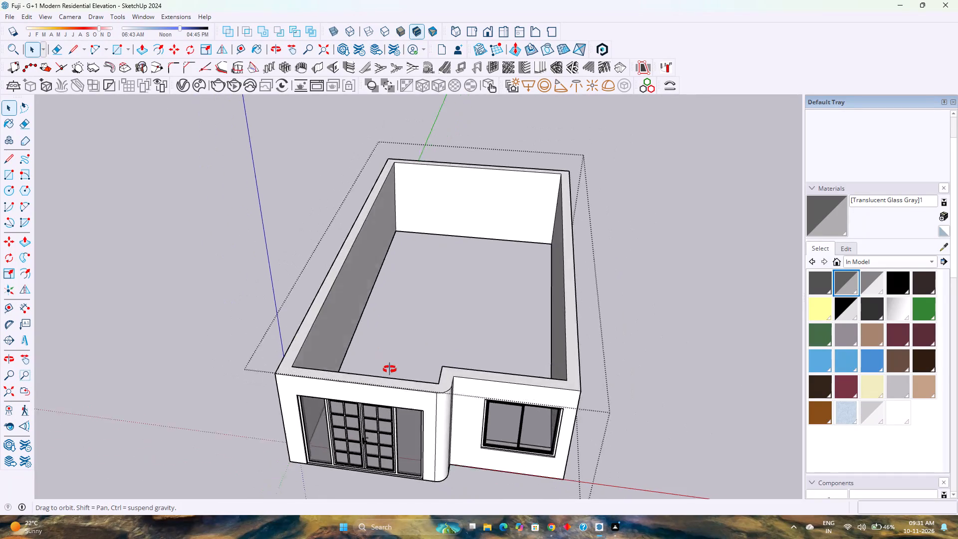
{"action": "middle_click_drag", "start_coordinate": [390, 369], "coordinate": [299, 396]}
{"action": "scroll", "coordinate": [297, 389], "scroll_direction": "down", "scroll_amount": 4}
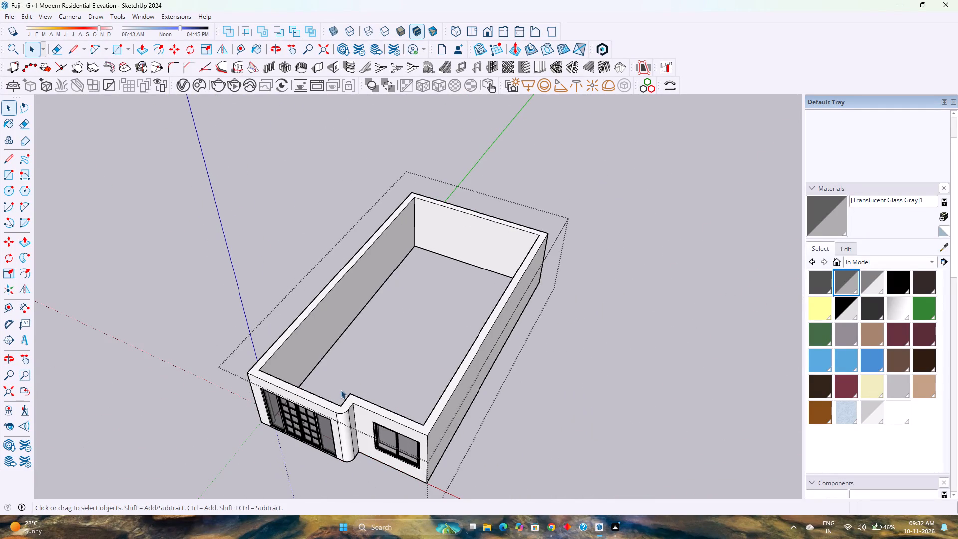
{"action": "scroll", "coordinate": [341, 390], "scroll_direction": "up", "scroll_amount": 5}
{"action": "middle_click_drag", "start_coordinate": [340, 387], "coordinate": [660, 437]}
{"action": "middle_click", "coordinate": [660, 437]}
{"action": "scroll", "coordinate": [604, 385], "scroll_direction": "up", "scroll_amount": 3}
{"action": "scroll", "coordinate": [602, 384], "scroll_direction": "down", "scroll_amount": 3}
{"action": "scroll", "coordinate": [601, 384], "scroll_direction": "up", "scroll_amount": 3}
{"action": "middle_click_drag", "start_coordinate": [601, 384], "coordinate": [363, 406]}
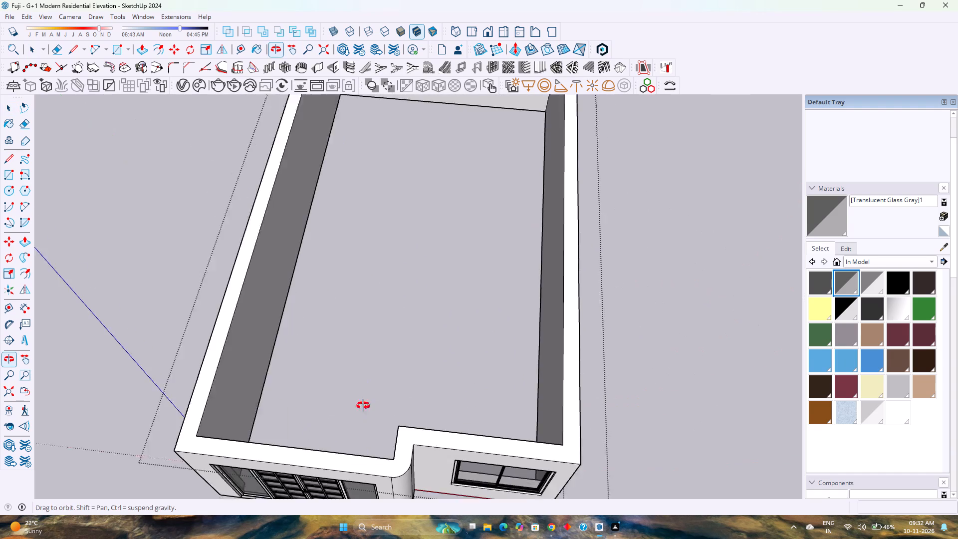
{"action": "middle_click_drag", "start_coordinate": [363, 406], "coordinate": [354, 406]}
Open the wall group and push the inner face of the long side wall on the door side 3" into the wall.
{"action": "scroll", "coordinate": [354, 406], "scroll_direction": "down", "scroll_amount": 3}
{"action": "scroll", "coordinate": [181, 313], "scroll_direction": "up", "scroll_amount": 5}
{"action": "scroll", "coordinate": [355, 371], "scroll_direction": "down", "scroll_amount": 3}
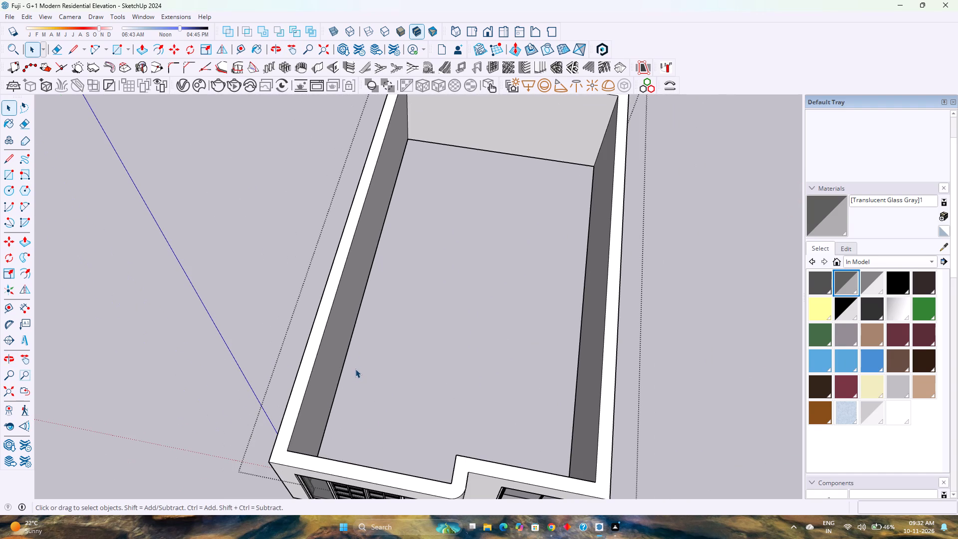
{"action": "key", "text": "p"}
{"action": "key", "text": "space"}
{"action": "double_click", "coordinate": [333, 360]}
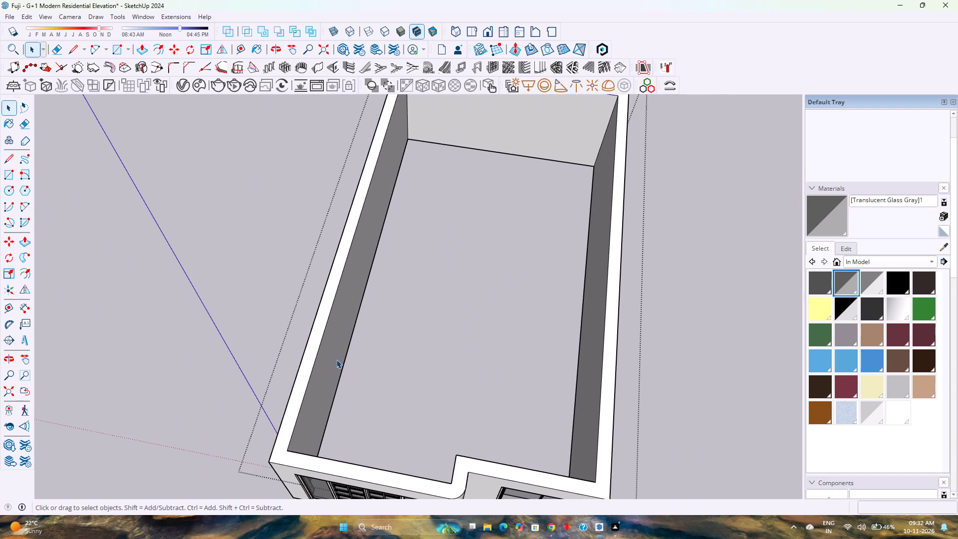
{"action": "scroll", "coordinate": [336, 359], "scroll_direction": "up", "scroll_amount": 3}
{"action": "double_click", "coordinate": [336, 359]}
{"action": "scroll", "coordinate": [336, 359], "scroll_direction": "up", "scroll_amount": 1}
{"action": "key", "text": "p"}
{"action": "left_click", "coordinate": [333, 358]}
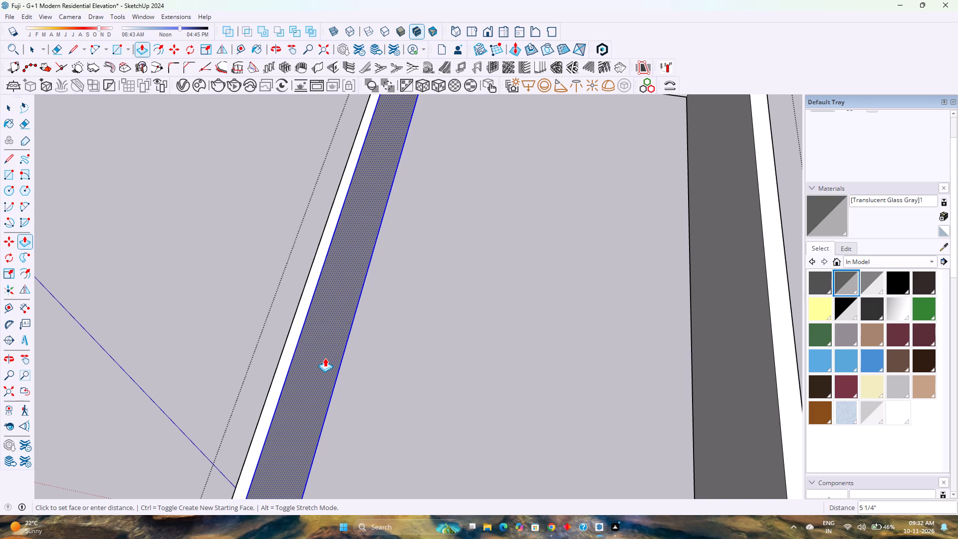
{"action": "key", "text": "3"}
{"action": "key", "text": "Return"}
{"action": "scroll", "coordinate": [322, 358], "scroll_direction": "down", "scroll_amount": 3}
Push the inner faces of the opposite side wall, window wall, short return, door wall and rear wall 3" into the walls.
{"action": "middle_click_drag", "start_coordinate": [320, 359], "coordinate": [361, 368]}
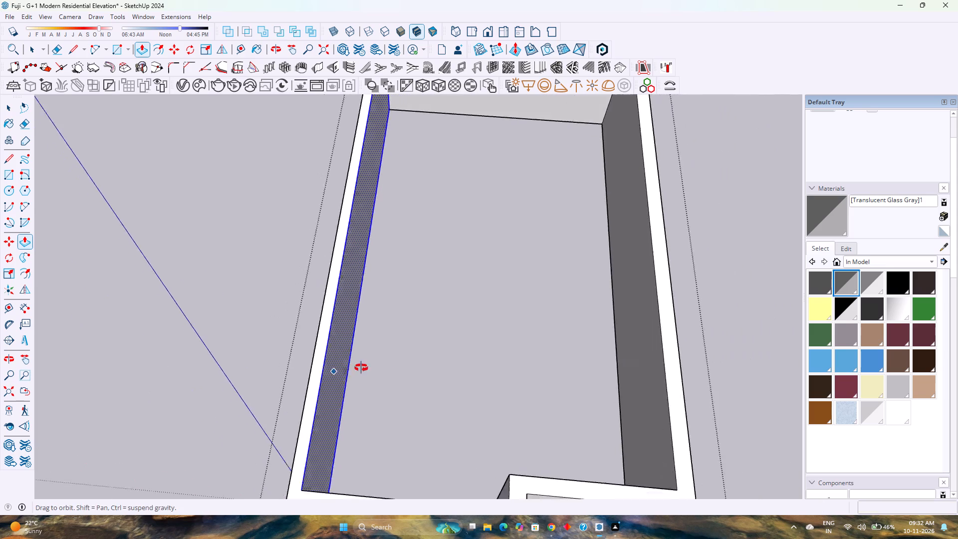
{"action": "middle_click_drag", "start_coordinate": [361, 368], "coordinate": [451, 379]}
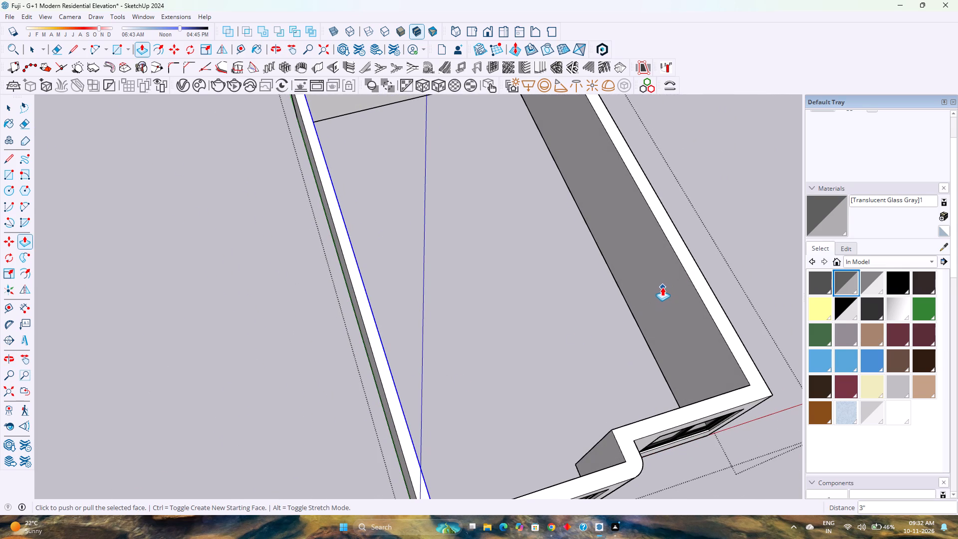
{"action": "key", "text": "Escape"}
{"action": "double_click", "coordinate": [658, 289]}
{"action": "middle_click_drag", "start_coordinate": [580, 319], "coordinate": [808, 387]}
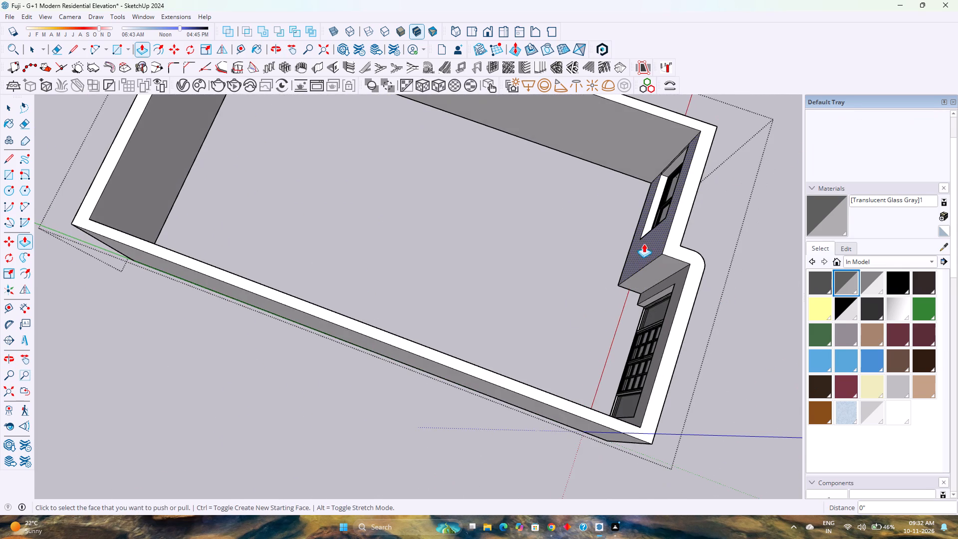
{"action": "double_click", "coordinate": [639, 248]}
{"action": "double_click", "coordinate": [648, 275]}
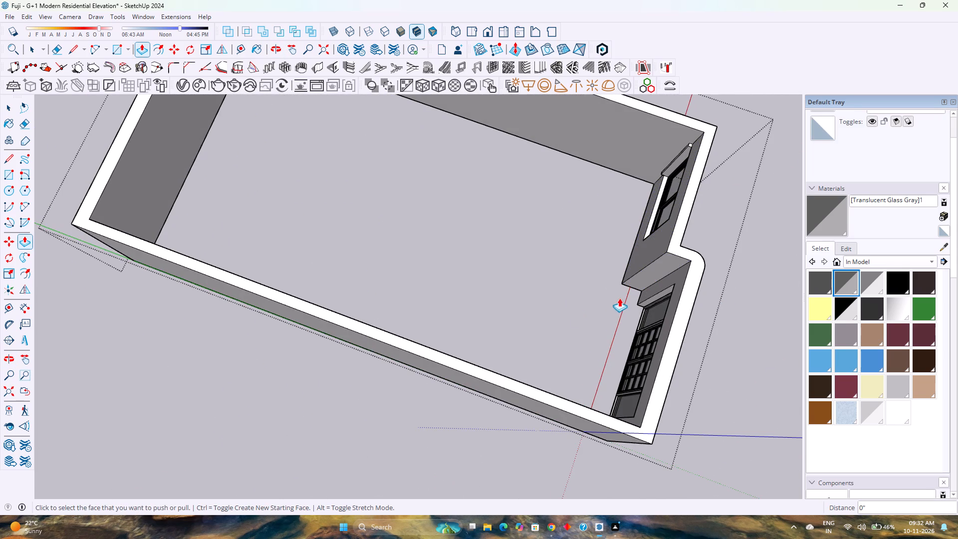
{"action": "scroll", "coordinate": [666, 337], "scroll_direction": "up", "scroll_amount": 3}
{"action": "double_click", "coordinate": [665, 337]}
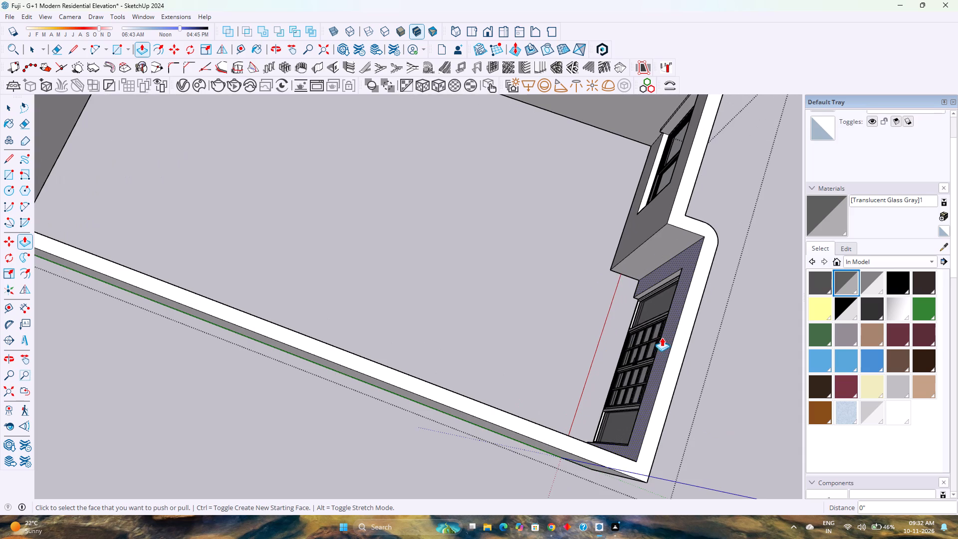
{"action": "scroll", "coordinate": [603, 332], "scroll_direction": "down", "scroll_amount": 4}
{"action": "double_click", "coordinate": [148, 209]}
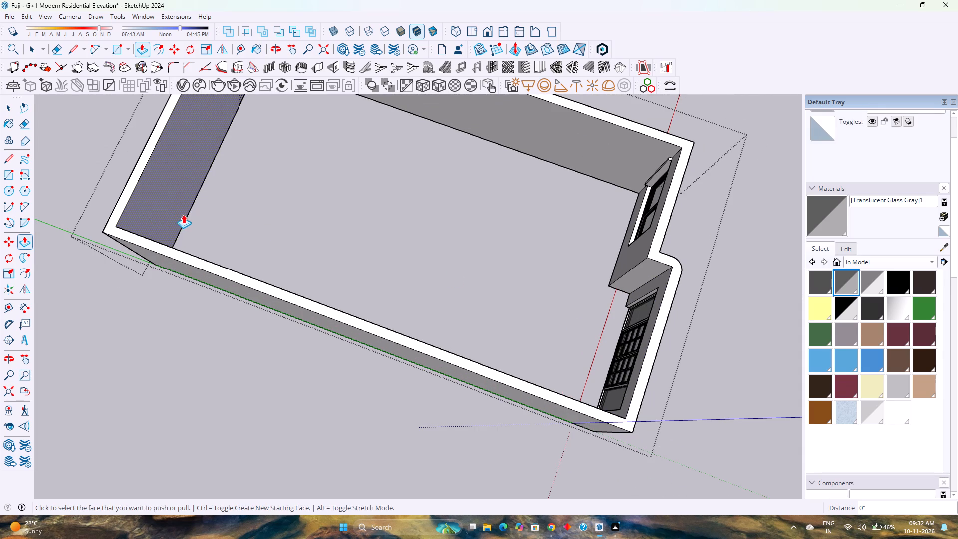
{"action": "key", "text": "space"}
Offset the rounded outer corner's arc 9" inward across the wall top between the door and window.
{"action": "scroll", "coordinate": [194, 214], "scroll_direction": "down", "scroll_amount": 3}
{"action": "middle_click_drag", "start_coordinate": [501, 303], "coordinate": [262, 255]}
{"action": "middle_click", "coordinate": [262, 255]}
{"action": "left_click", "coordinate": [586, 405]}
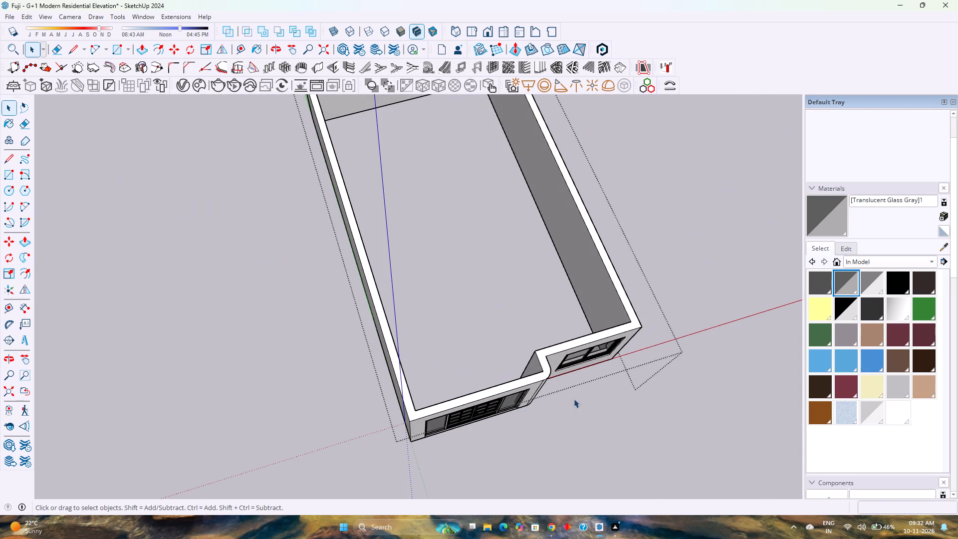
{"action": "scroll", "coordinate": [532, 384], "scroll_direction": "up", "scroll_amount": 14}
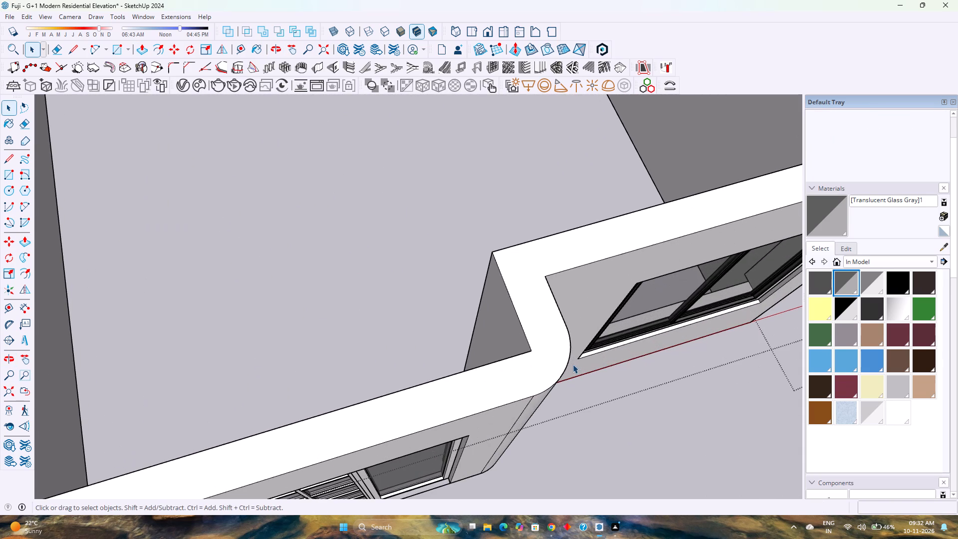
{"action": "left_click", "coordinate": [567, 366]}
{"action": "double_click", "coordinate": [567, 361]}
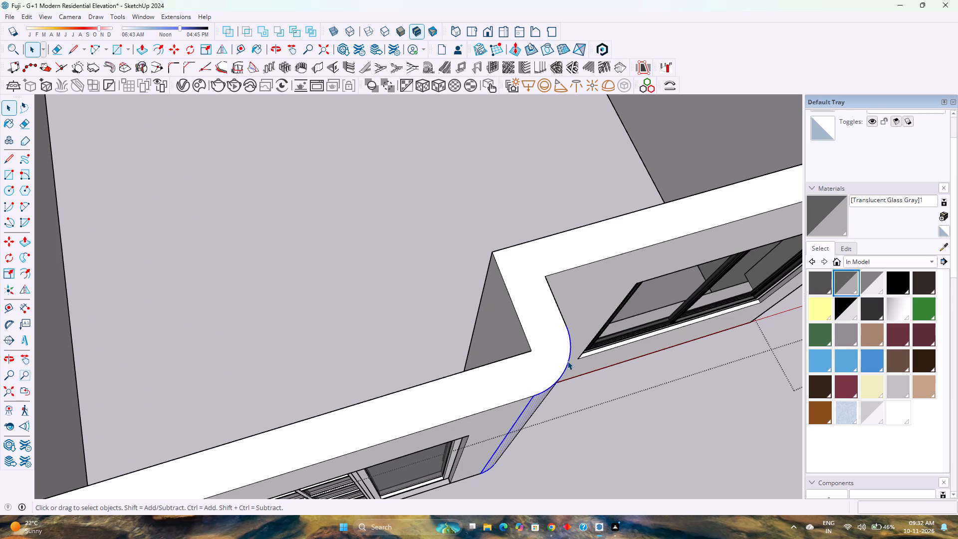
{"action": "scroll", "coordinate": [567, 361], "scroll_direction": "up", "scroll_amount": 2}
{"action": "middle_click_drag", "start_coordinate": [558, 359], "coordinate": [370, 347]}
{"action": "middle_click", "coordinate": [369, 347]}
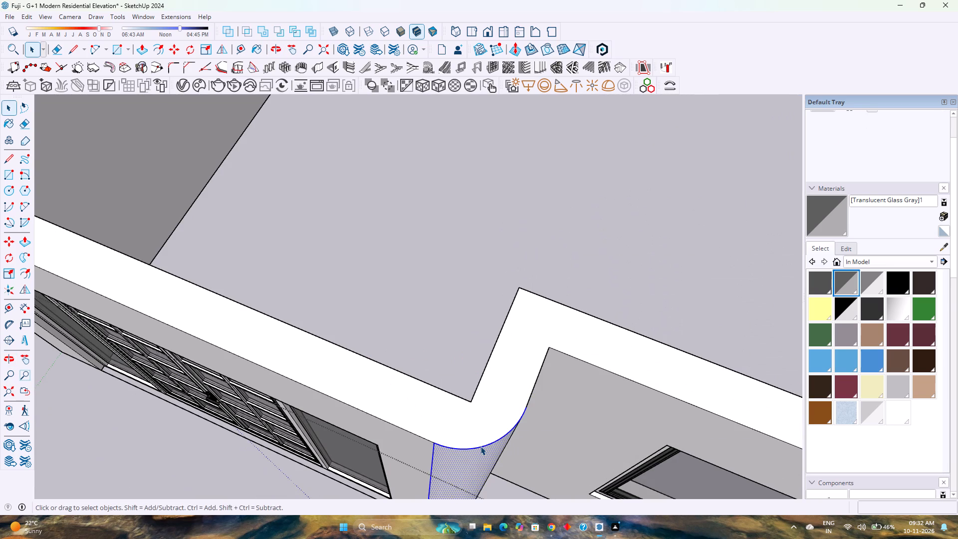
{"action": "left_click", "coordinate": [480, 446]}
{"action": "left_click", "coordinate": [153, 44]}
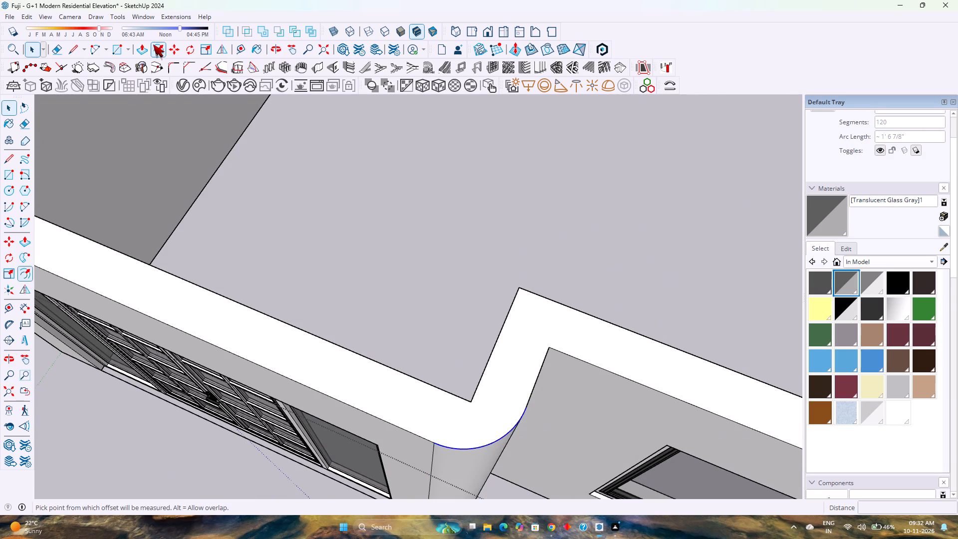
{"action": "left_click", "coordinate": [480, 435]}
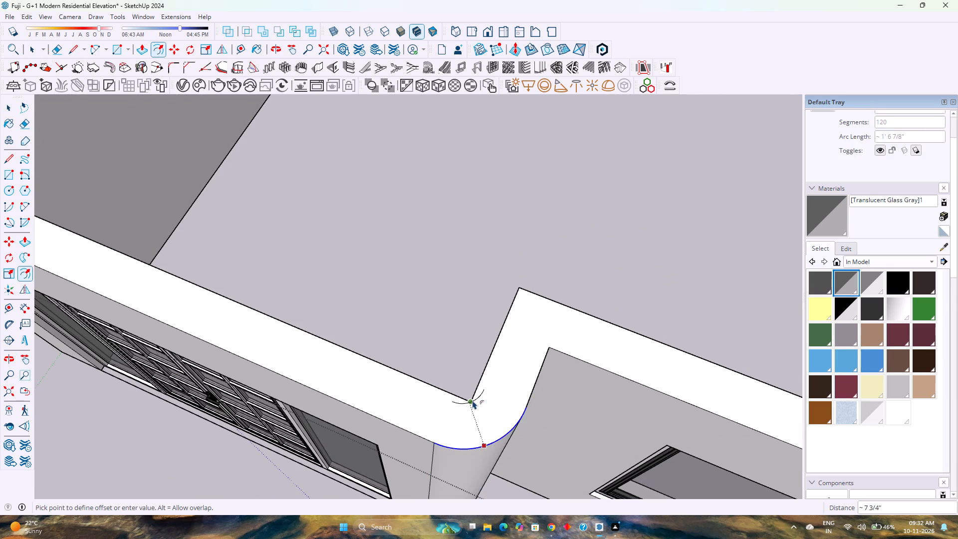
{"action": "key", "text": "9"}
{"action": "key", "text": "Return"}
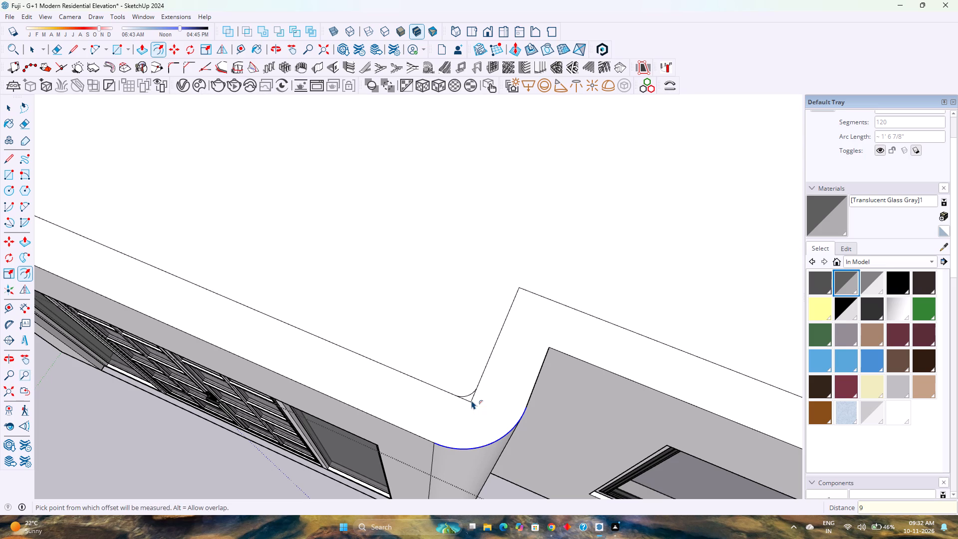
Delete the face covering the room's open top.
{"action": "key", "text": "space"}
{"action": "left_click", "coordinate": [440, 359]}
{"action": "key", "text": "Delete"}
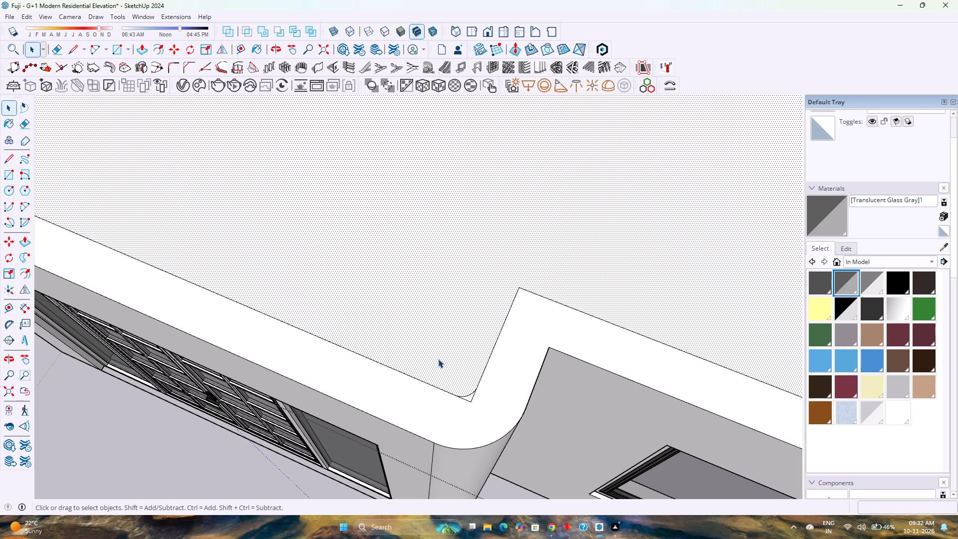
Push the small sliver face between the offset arc and the square inner corner 10' down to the wall base.
{"action": "middle_click_drag", "start_coordinate": [396, 381], "coordinate": [807, 397]}
{"action": "middle_click", "coordinate": [807, 397]}
{"action": "scroll", "coordinate": [461, 340], "scroll_direction": "up", "scroll_amount": 2}
{"action": "middle_click_drag", "start_coordinate": [460, 340], "coordinate": [606, 340]}
{"action": "middle_click", "coordinate": [606, 340]}
{"action": "scroll", "coordinate": [570, 339], "scroll_direction": "up", "scroll_amount": 1}
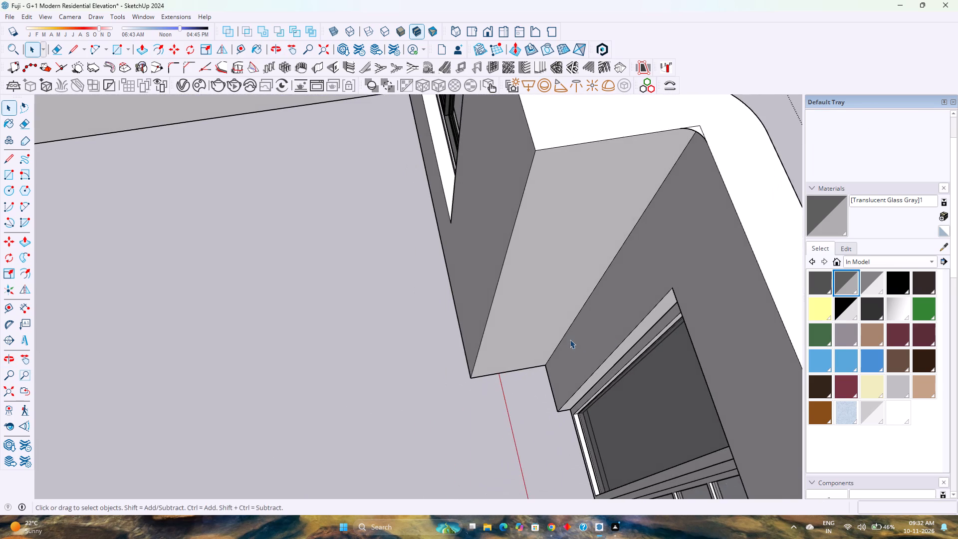
{"action": "scroll", "coordinate": [570, 339], "scroll_direction": "up", "scroll_amount": 1}
{"action": "middle_click_drag", "start_coordinate": [557, 337], "coordinate": [487, 431], "text": "shift"}
{"action": "left_click", "coordinate": [595, 252]}
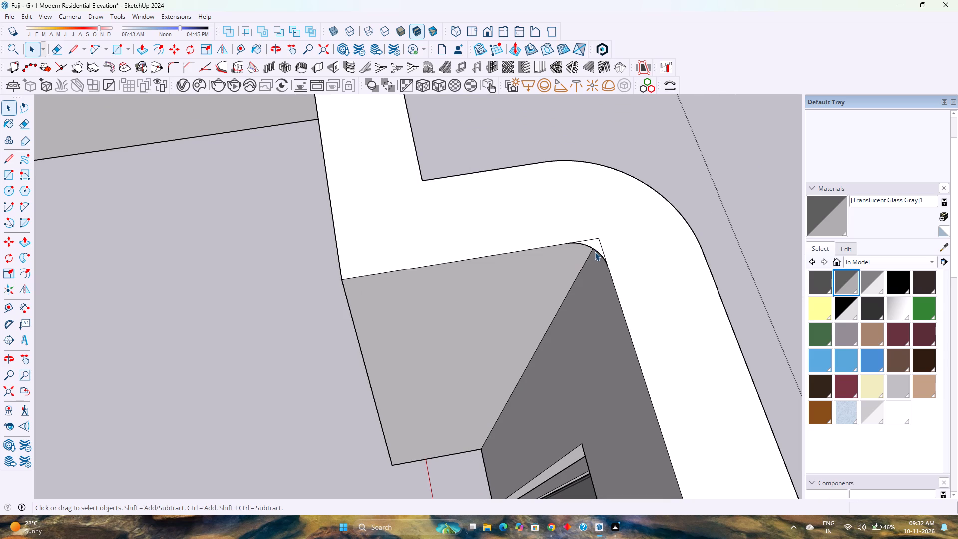
{"action": "left_click", "coordinate": [596, 251]}
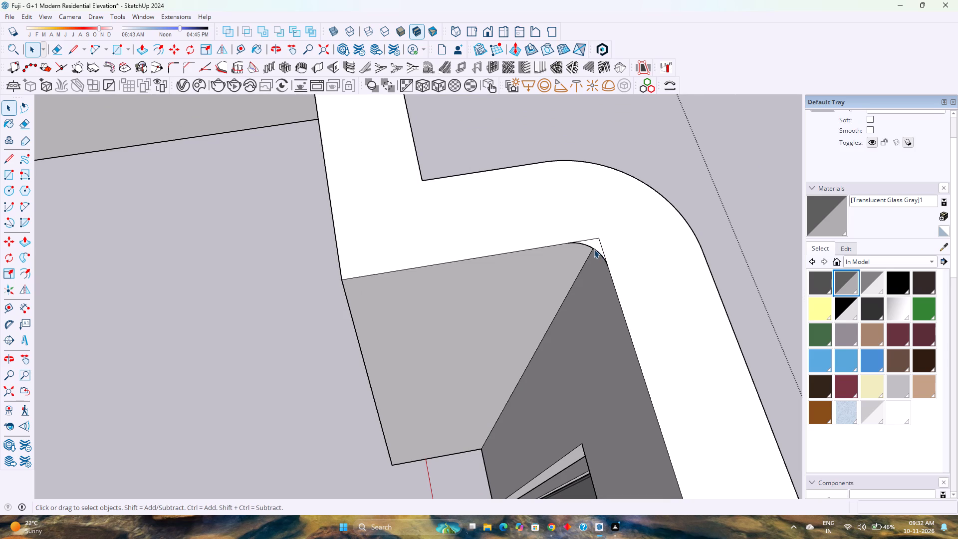
{"action": "key", "text": "p"}
{"action": "left_click", "coordinate": [595, 242]}
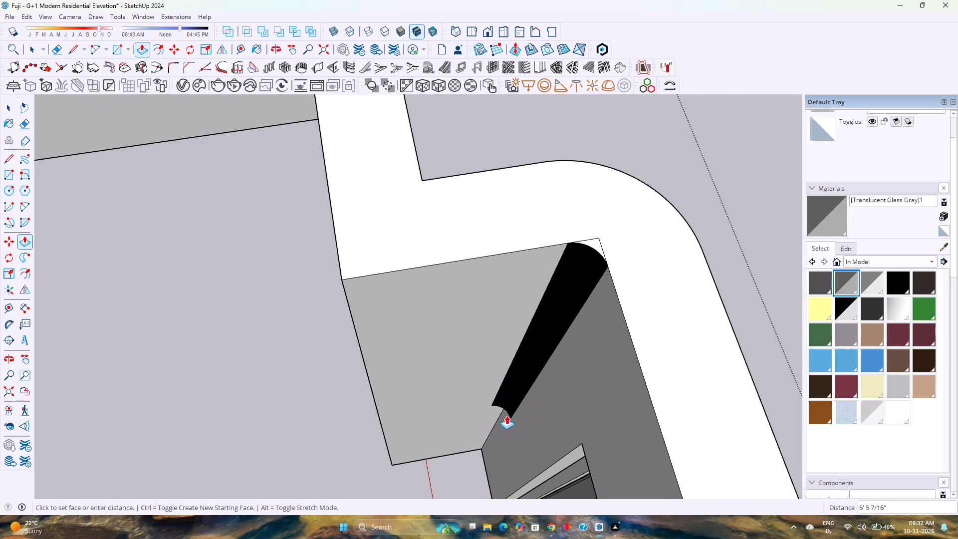
{"action": "left_click", "coordinate": [434, 459]}
{"action": "scroll", "coordinate": [497, 377], "scroll_direction": "down", "scroll_amount": 3}
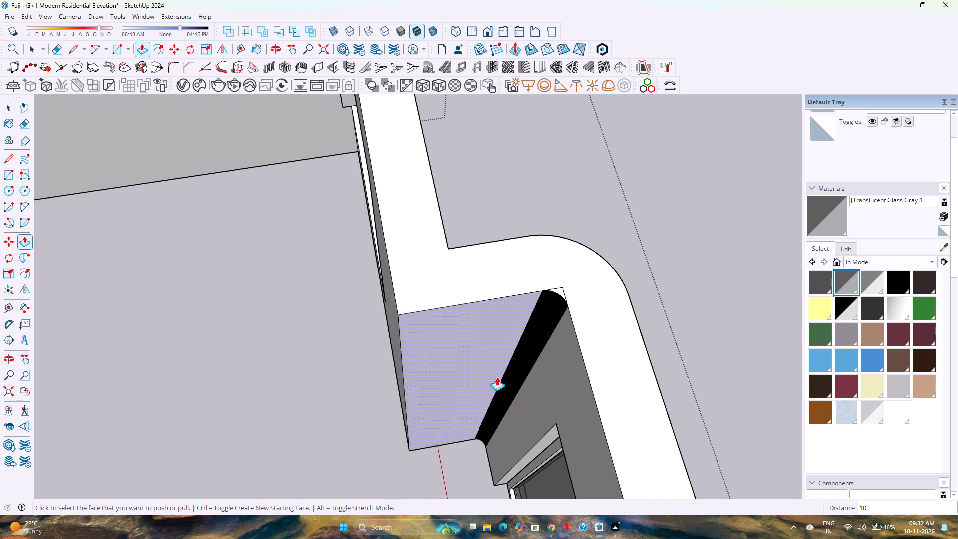
Erase the two short edges of the old square inner corner on the wall top.
{"action": "scroll", "coordinate": [569, 293], "scroll_direction": "up", "scroll_amount": 7}
{"action": "key", "text": "e"}
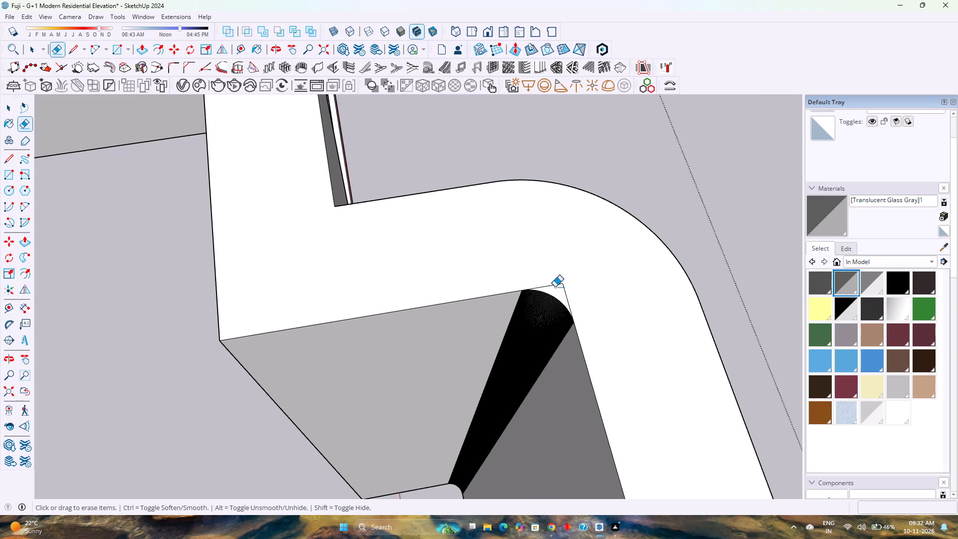
{"action": "left_click", "coordinate": [556, 284]}
{"action": "left_click", "coordinate": [565, 288]}
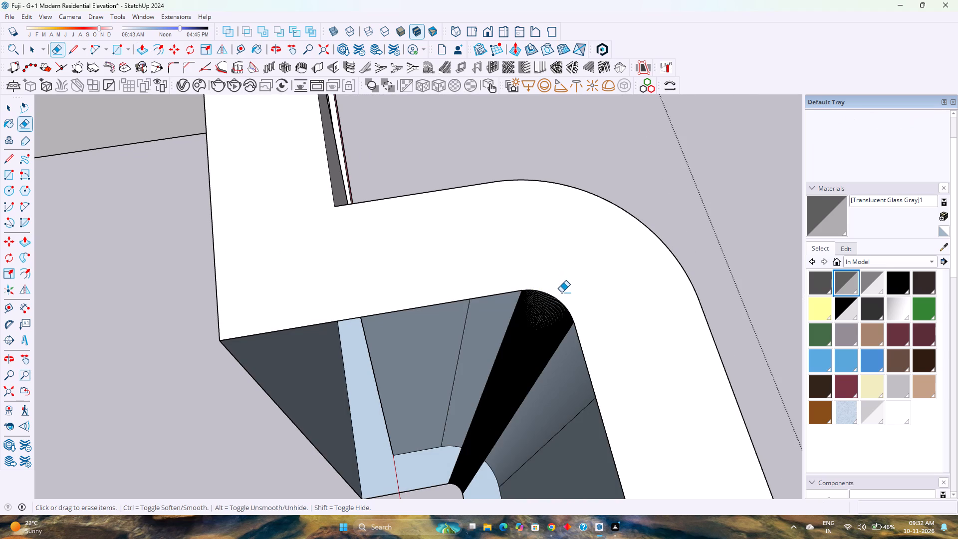
{"action": "scroll", "coordinate": [561, 292], "scroll_direction": "down", "scroll_amount": 4}
{"action": "key", "text": "space"}
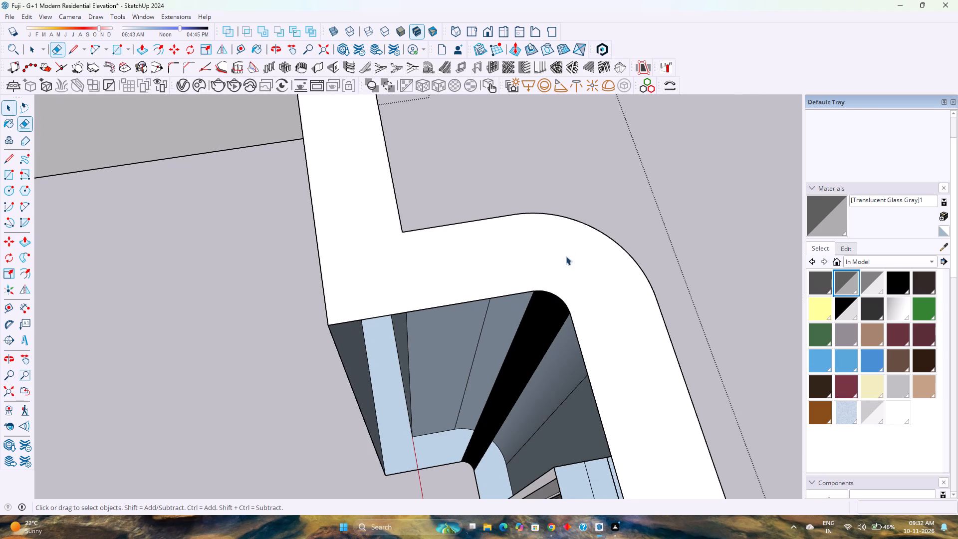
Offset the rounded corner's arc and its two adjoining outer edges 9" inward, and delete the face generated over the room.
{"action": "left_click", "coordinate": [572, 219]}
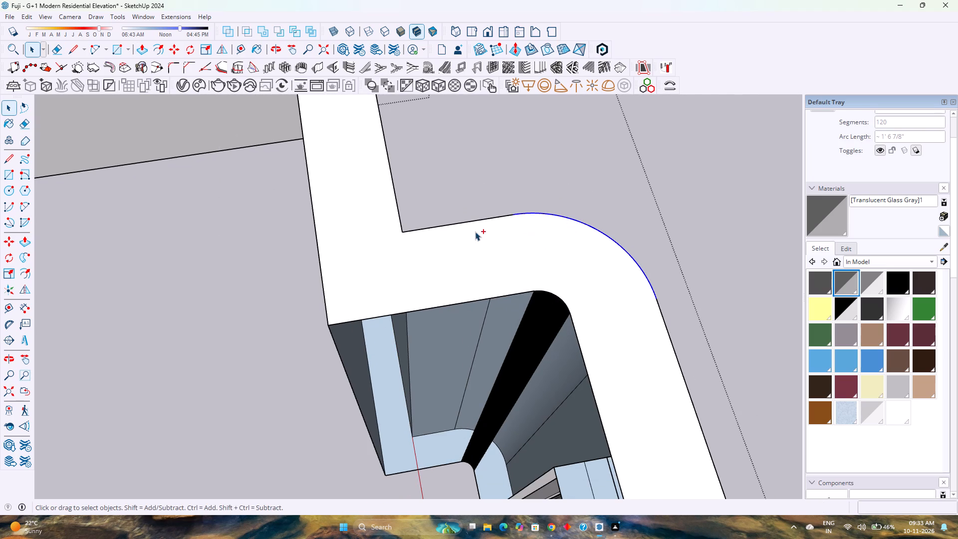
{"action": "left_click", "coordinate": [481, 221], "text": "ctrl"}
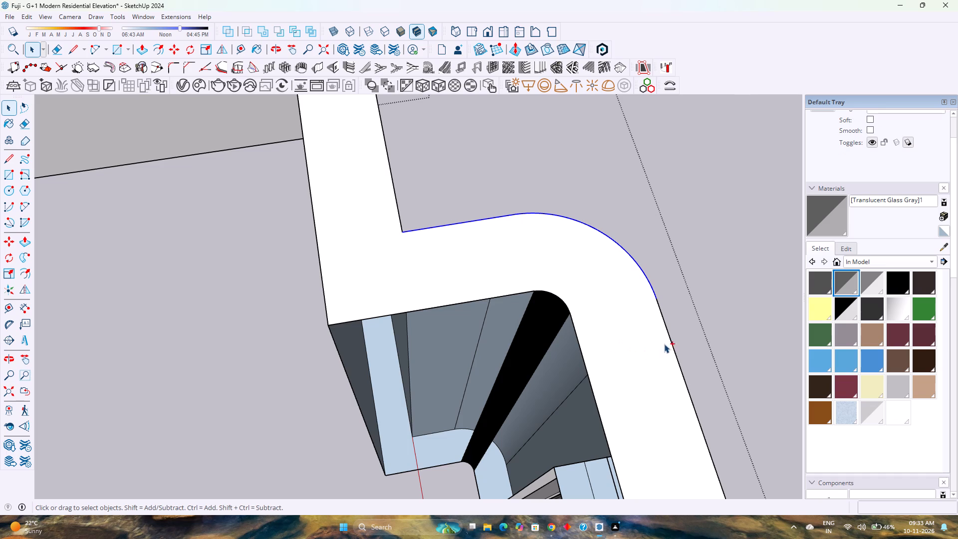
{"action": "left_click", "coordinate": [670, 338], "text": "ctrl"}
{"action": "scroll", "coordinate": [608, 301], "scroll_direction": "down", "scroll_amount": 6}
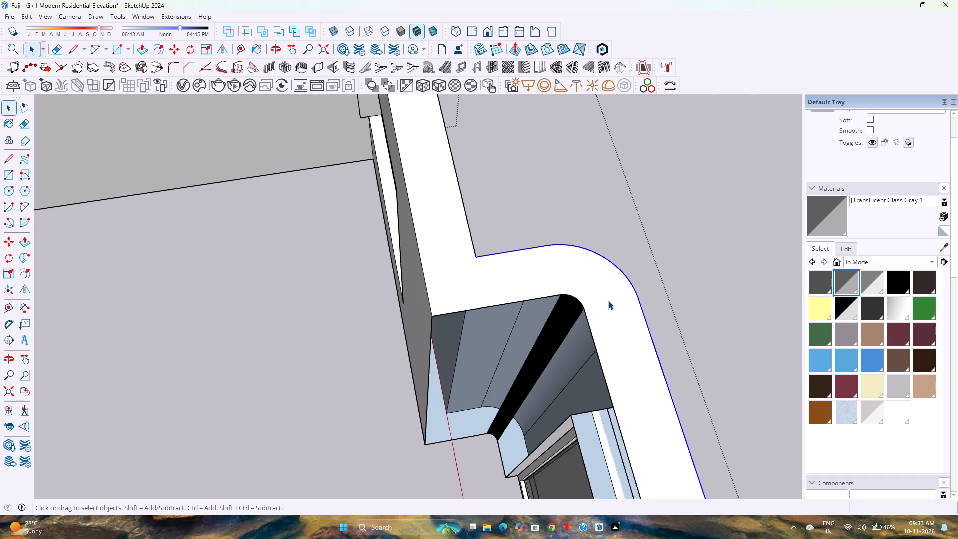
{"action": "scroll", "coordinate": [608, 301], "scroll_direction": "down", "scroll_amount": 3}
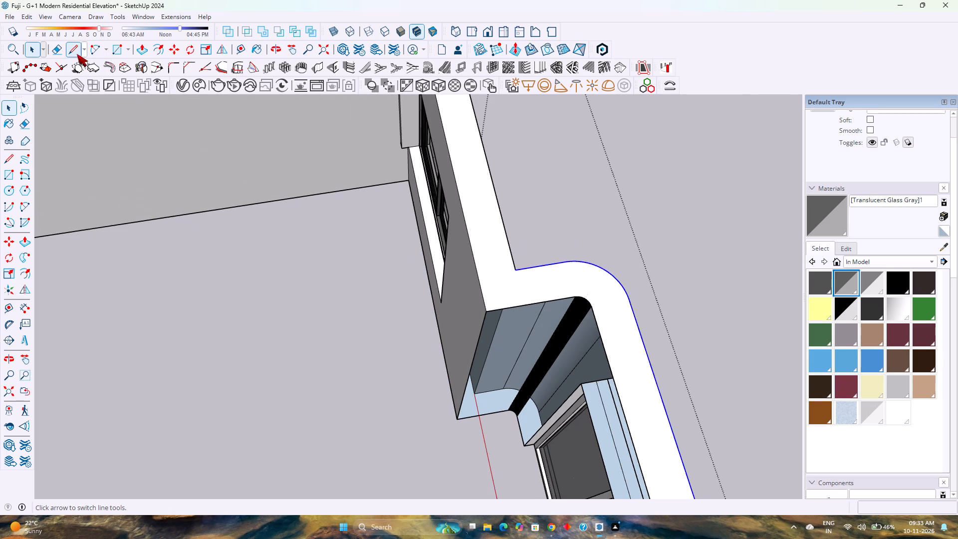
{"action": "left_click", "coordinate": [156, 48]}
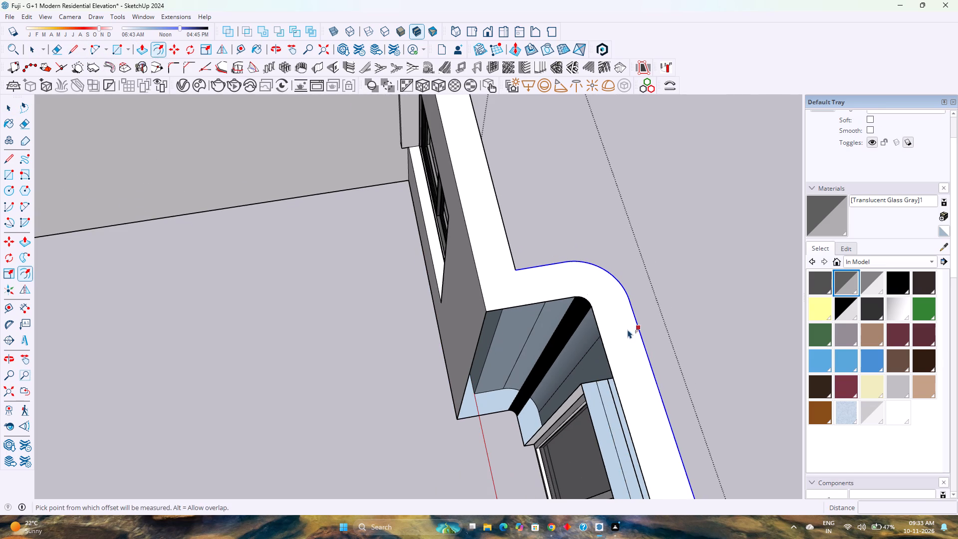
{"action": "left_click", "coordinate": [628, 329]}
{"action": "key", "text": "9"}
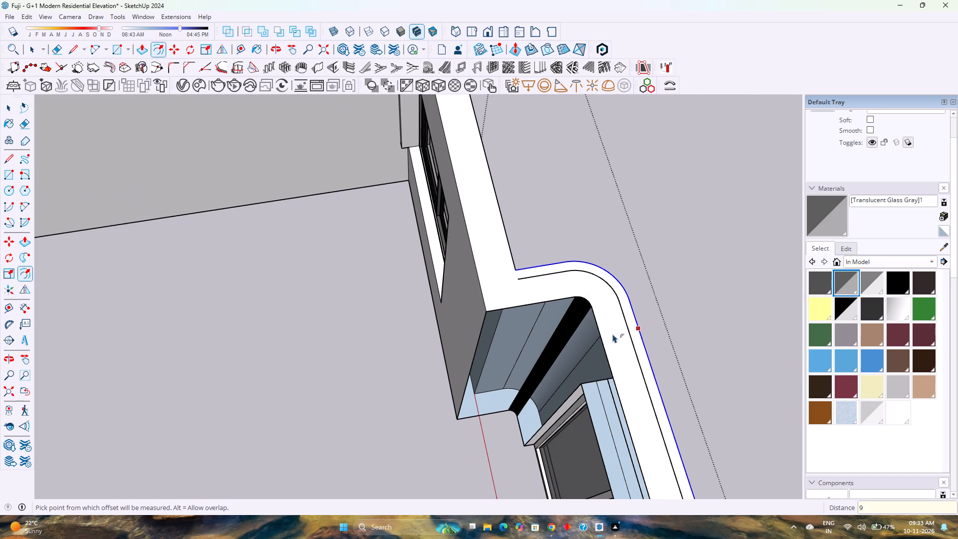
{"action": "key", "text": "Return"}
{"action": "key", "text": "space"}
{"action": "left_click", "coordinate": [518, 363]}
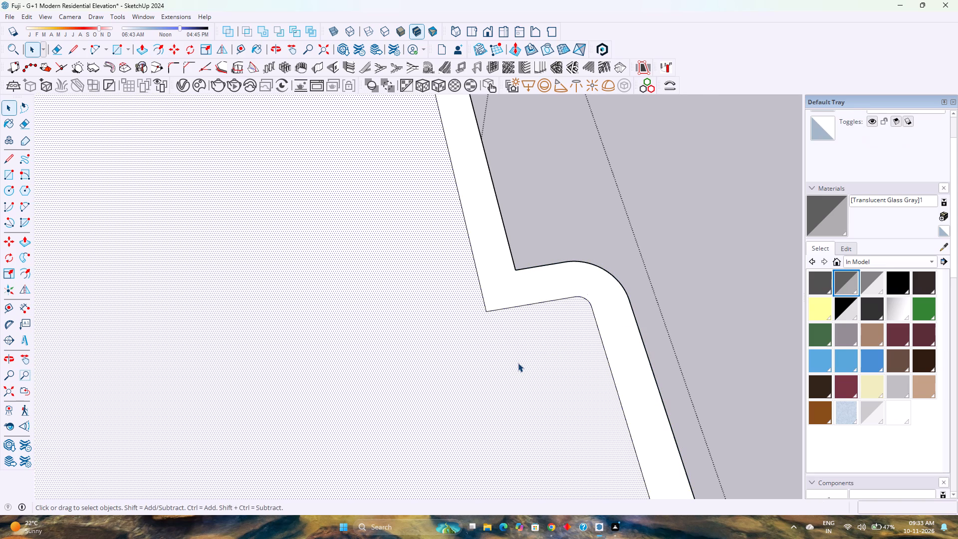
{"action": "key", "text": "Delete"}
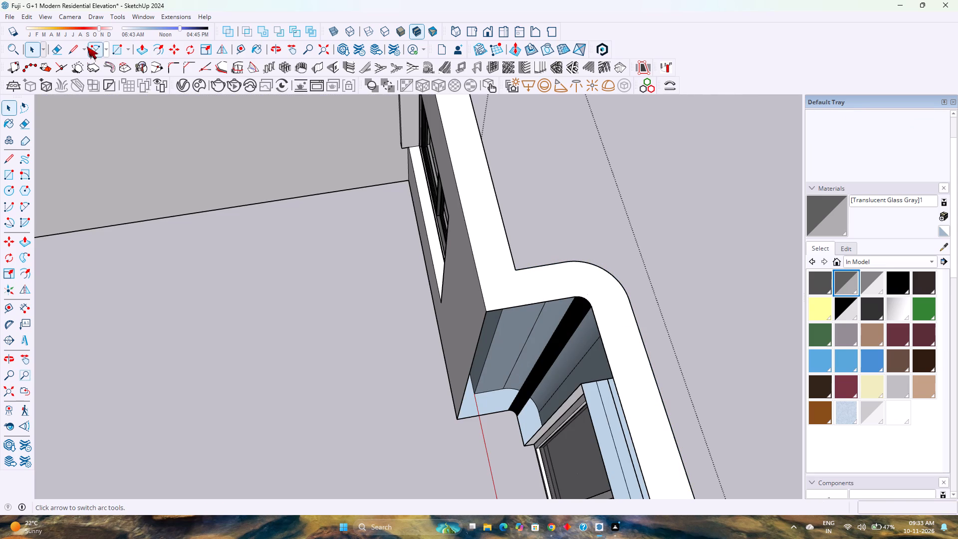
Draw a 10' vertical line from base to top along the inner corner between the window wall and the short return.
{"action": "left_click", "coordinate": [72, 51]}
{"action": "left_click", "coordinate": [458, 420]}
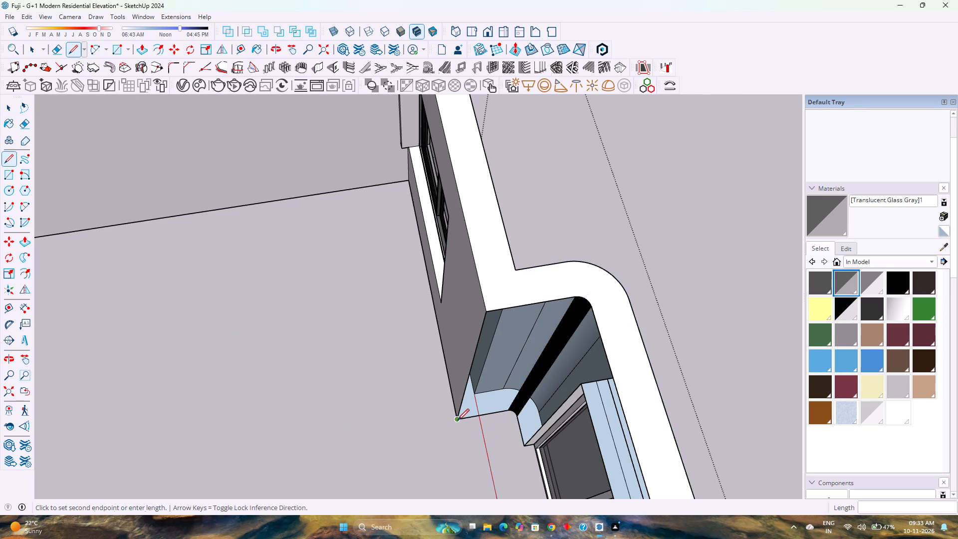
{"action": "left_click", "coordinate": [486, 311]}
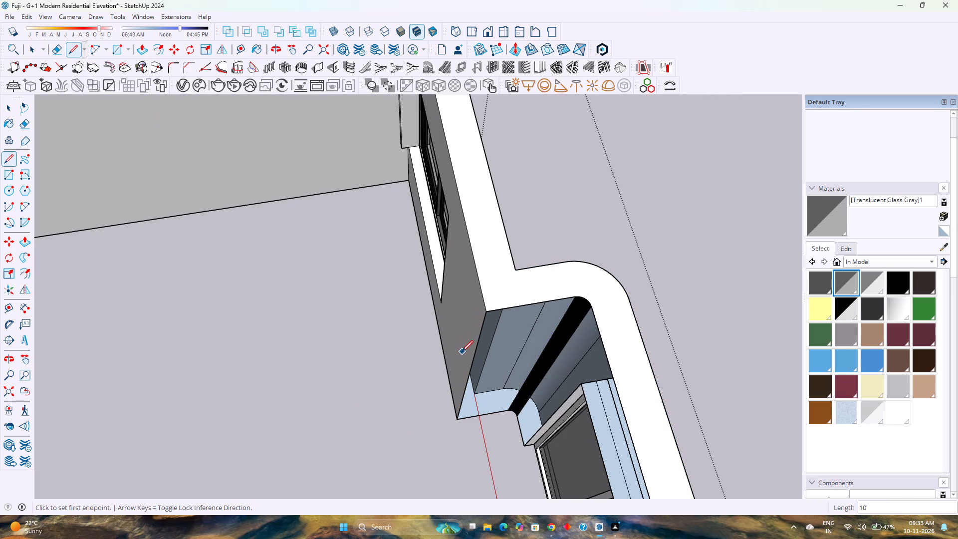
{"action": "key", "text": "space"}
Examine the wall top and the inner side of the rounded corner and door wall from inside the room.
{"action": "left_click", "coordinate": [507, 293]}
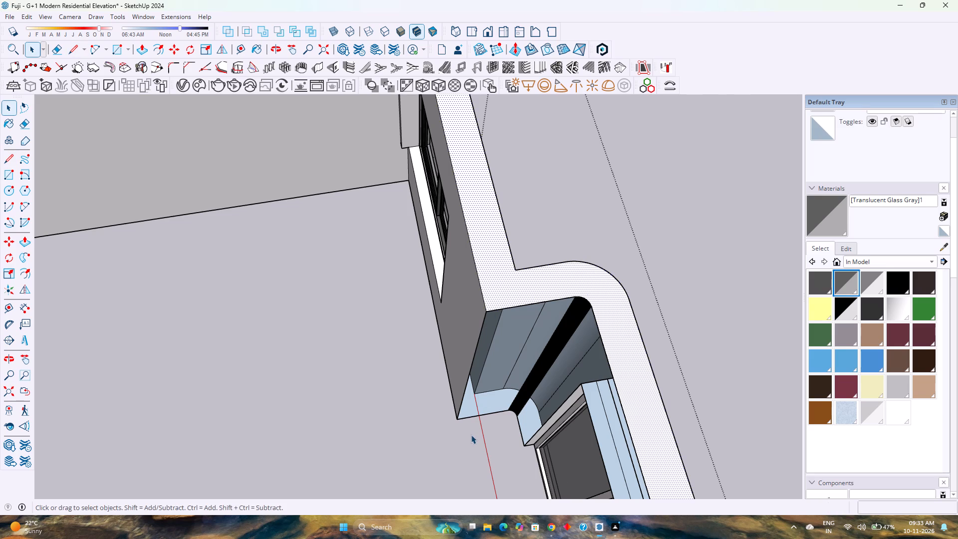
{"action": "middle_click_drag", "start_coordinate": [485, 439], "coordinate": [637, 418]}
{"action": "middle_click", "coordinate": [637, 417]}
{"action": "middle_click_drag", "start_coordinate": [590, 366], "coordinate": [418, 387], "text": "shift"}
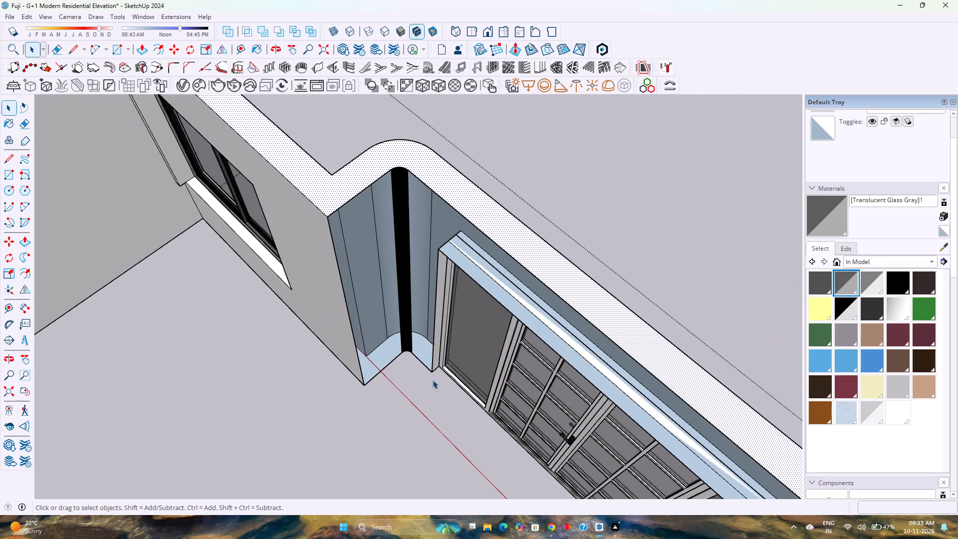
{"action": "middle_click_drag", "start_coordinate": [433, 380], "coordinate": [588, 303]}
{"action": "middle_click_drag", "start_coordinate": [572, 322], "coordinate": [314, 399], "text": "shift"}
{"action": "middle_click", "coordinate": [311, 400], "text": "shift"}
{"action": "scroll", "coordinate": [305, 399], "scroll_direction": "down", "scroll_amount": 2}
{"action": "middle_click_drag", "start_coordinate": [306, 399], "coordinate": [384, 391]}
{"action": "middle_click", "coordinate": [384, 391]}
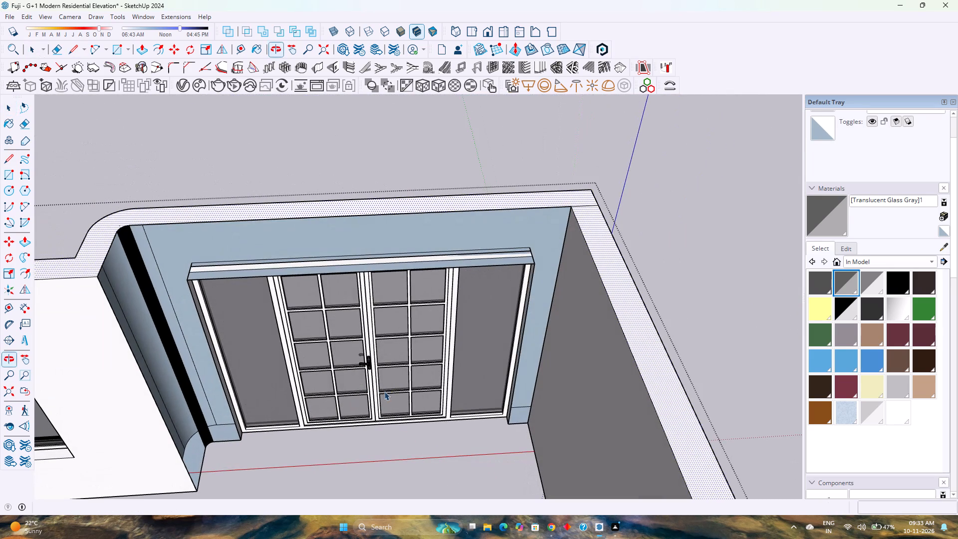
Undo the recent rounding edits to the inner wall corner beside the door, back to its square corner edges.
{"action": "scroll", "coordinate": [238, 471], "scroll_direction": "up", "scroll_amount": 3}
{"action": "key", "text": "ctrl+z"}
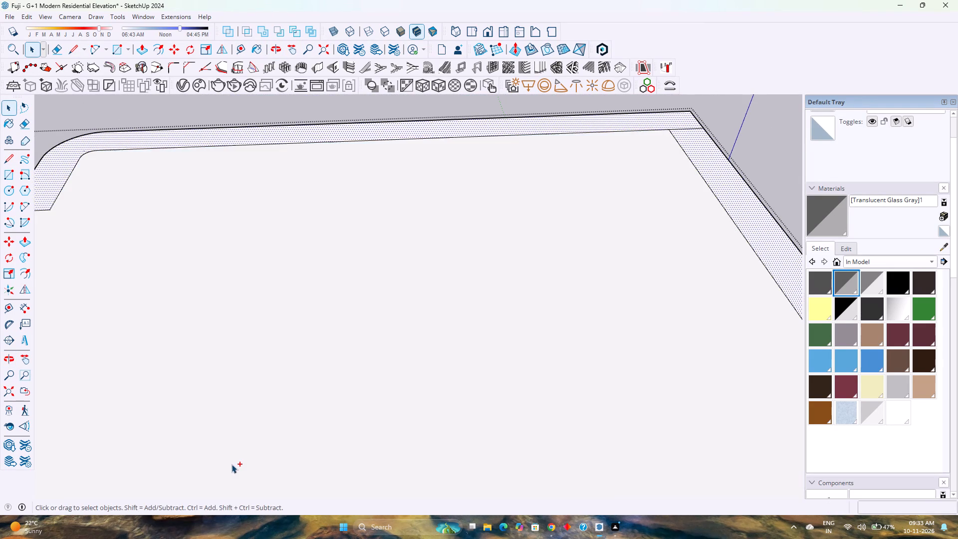
{"action": "key", "text": "ctrl+z"}
{"action": "key", "text": "ctrl+z"}
{"action": "key", "text": "ctrl+z"}
{"action": "key", "text": "ctrl+z"}
{"action": "key", "text": "ctrl+z"}
{"action": "key", "text": "ctrl+z"}
Draw a 40' by 23' rectangle over the wall top between opposite outer corners of the main ground floor block.
{"action": "scroll", "coordinate": [272, 413], "scroll_direction": "down", "scroll_amount": 8}
{"action": "left_click", "coordinate": [507, 319]}
{"action": "scroll", "coordinate": [507, 319], "scroll_direction": "down", "scroll_amount": 3}
{"action": "middle_click_drag", "start_coordinate": [410, 360], "coordinate": [522, 401]}
{"action": "scroll", "coordinate": [542, 359], "scroll_direction": "down", "scroll_amount": 4}
{"action": "left_click", "coordinate": [509, 364]}
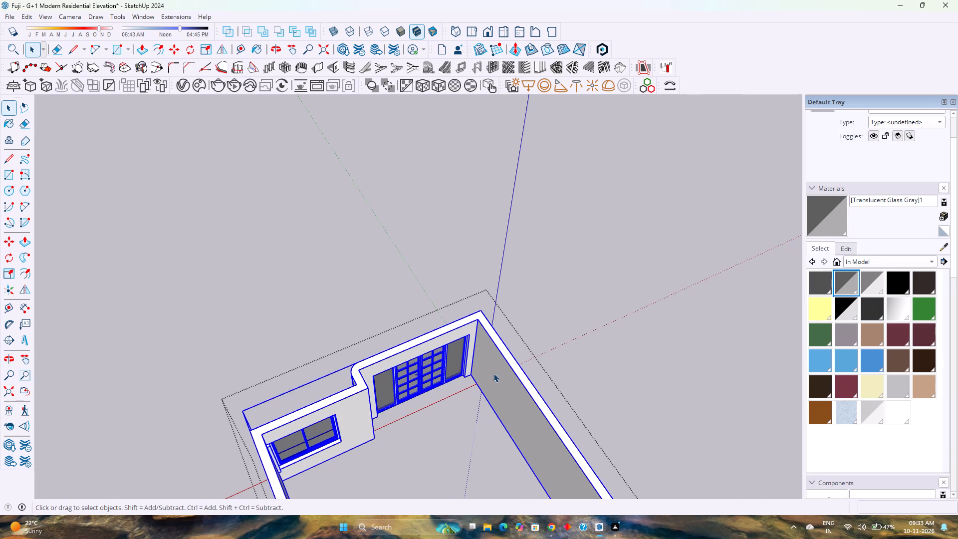
{"action": "scroll", "coordinate": [488, 371], "scroll_direction": "down", "scroll_amount": 1}
{"action": "right_click_drag", "start_coordinate": [438, 387], "coordinate": [357, 334], "text": "shift"}
{"action": "middle_click_drag", "start_coordinate": [438, 387], "coordinate": [335, 316], "text": "shift"}
{"action": "left_click", "coordinate": [674, 368]}
{"action": "middle_click_drag", "start_coordinate": [577, 404], "coordinate": [419, 320], "text": "shift"}
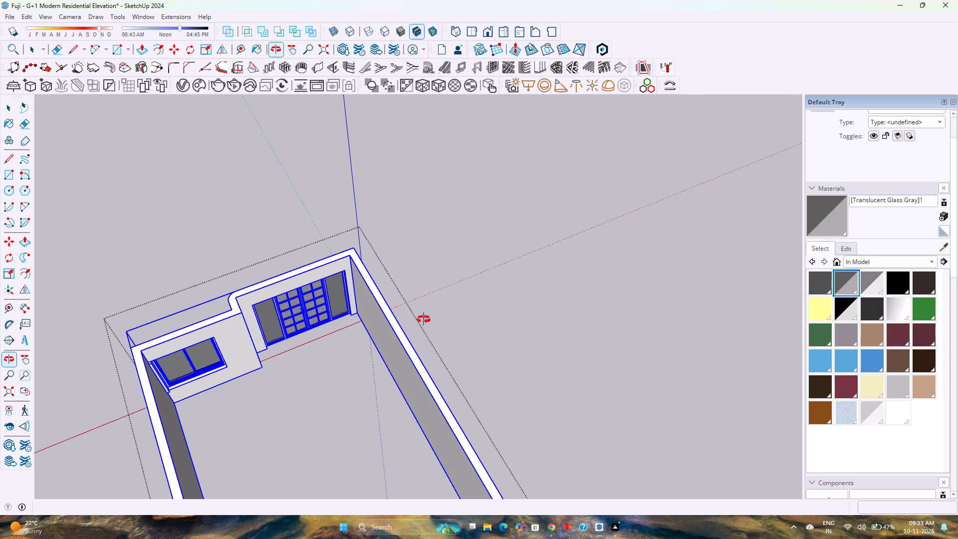
{"action": "scroll", "coordinate": [433, 355], "scroll_direction": "up", "scroll_amount": 3}
{"action": "key", "text": "r"}
{"action": "scroll", "coordinate": [364, 359], "scroll_direction": "down", "scroll_amount": 4}
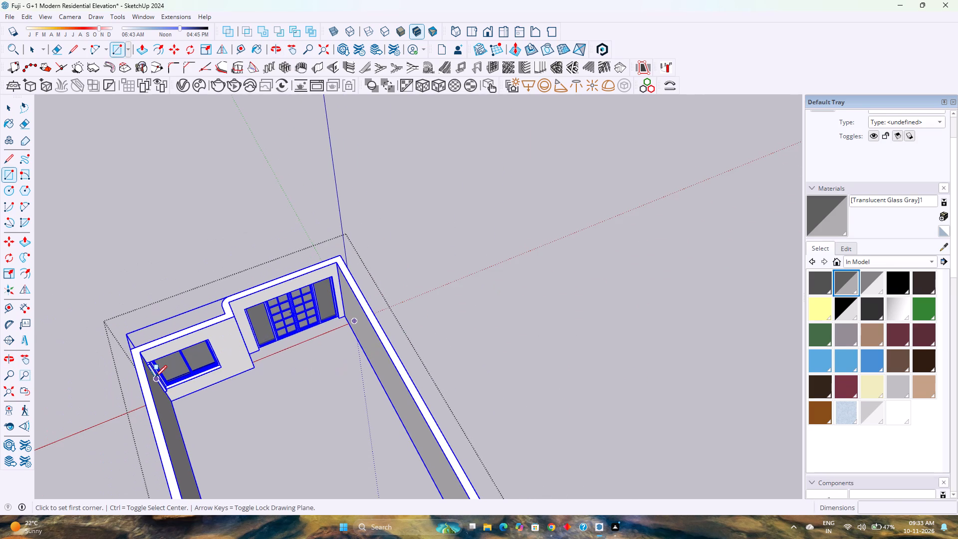
{"action": "left_click", "coordinate": [132, 349]}
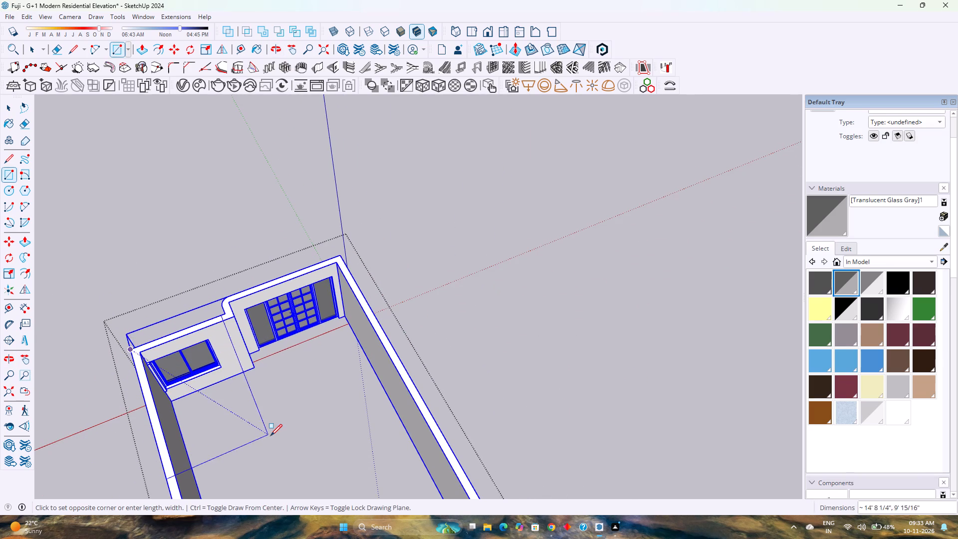
{"action": "scroll", "coordinate": [270, 436], "scroll_direction": "down", "scroll_amount": 13}
{"action": "middle_click_drag", "start_coordinate": [273, 447], "coordinate": [287, 376], "text": "shift"}
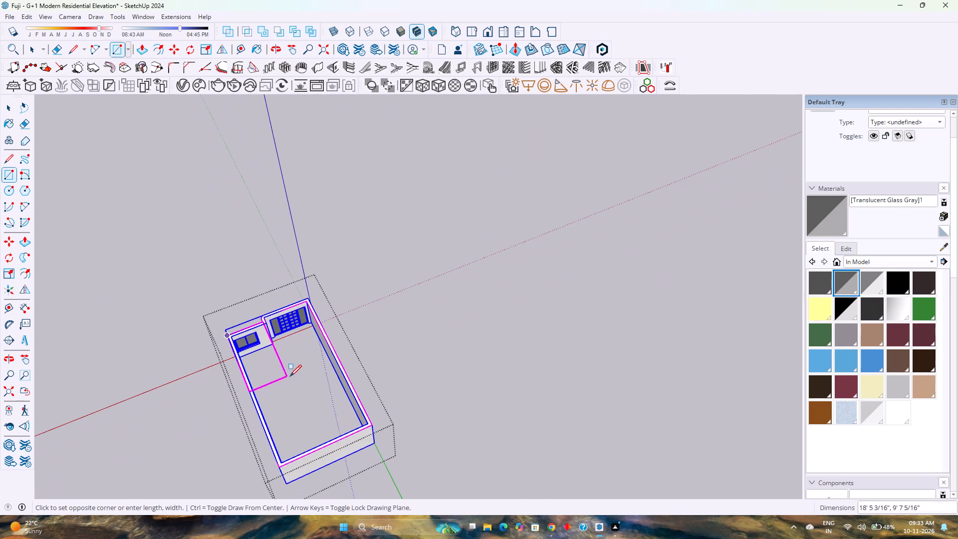
{"action": "scroll", "coordinate": [368, 429], "scroll_direction": "up", "scroll_amount": 8}
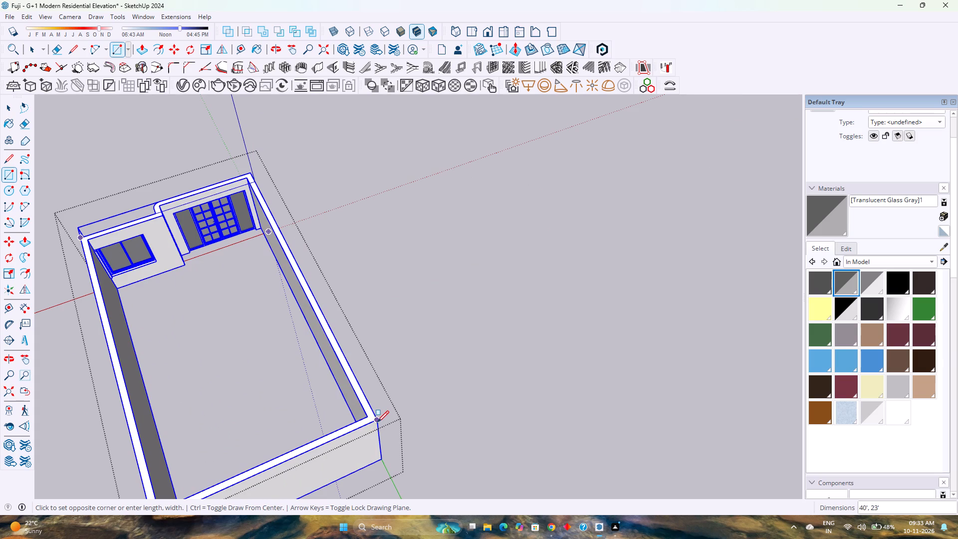
{"action": "left_click", "coordinate": [377, 422]}
Make the new rectangular face and its edges a group.
{"action": "key", "text": "space"}
{"action": "double_click", "coordinate": [320, 397]}
{"action": "right_click", "coordinate": [320, 397]}
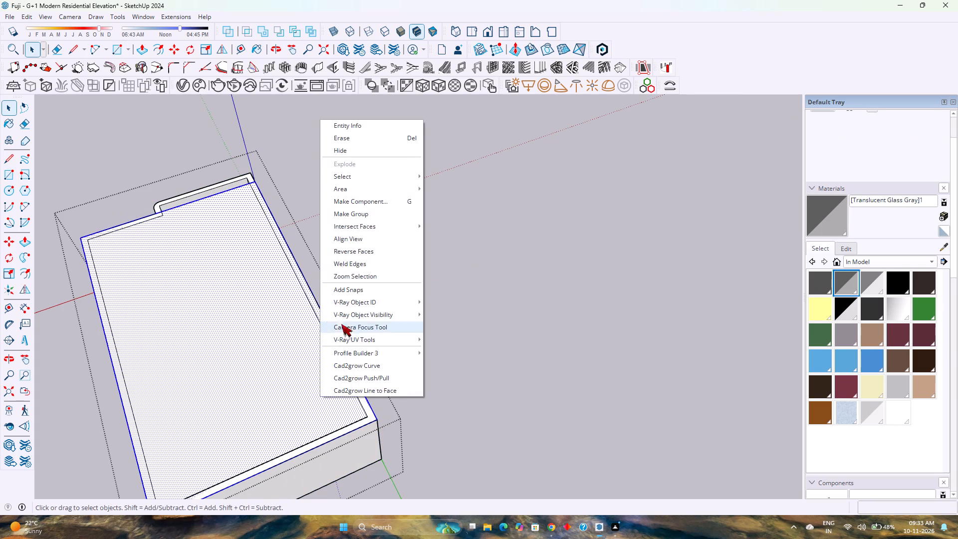
{"action": "left_click", "coordinate": [368, 213]}
Inside the new group, extrude the rectangular face 10' upward as the first-floor block, and exit the group.
{"action": "double_click", "coordinate": [259, 344]}
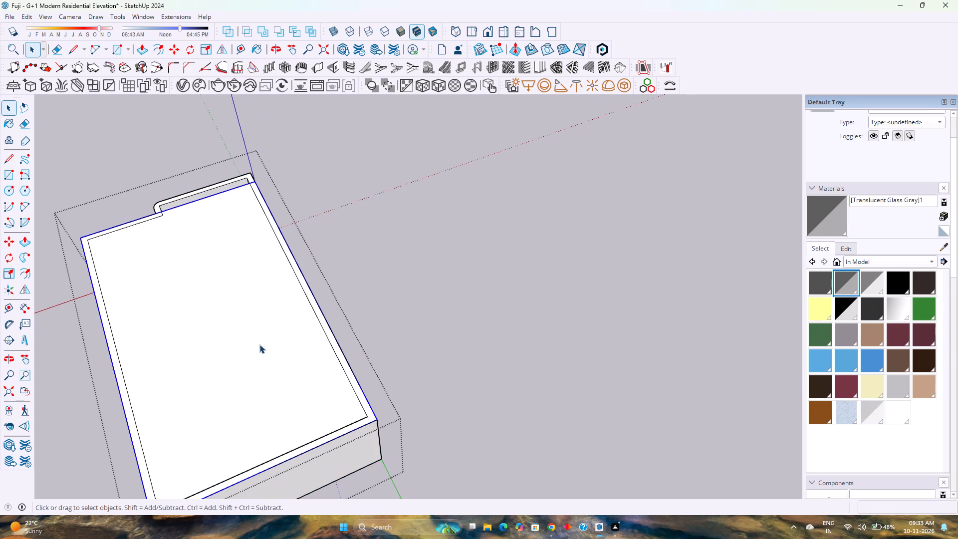
{"action": "key", "text": "p"}
{"action": "left_click", "coordinate": [264, 343]}
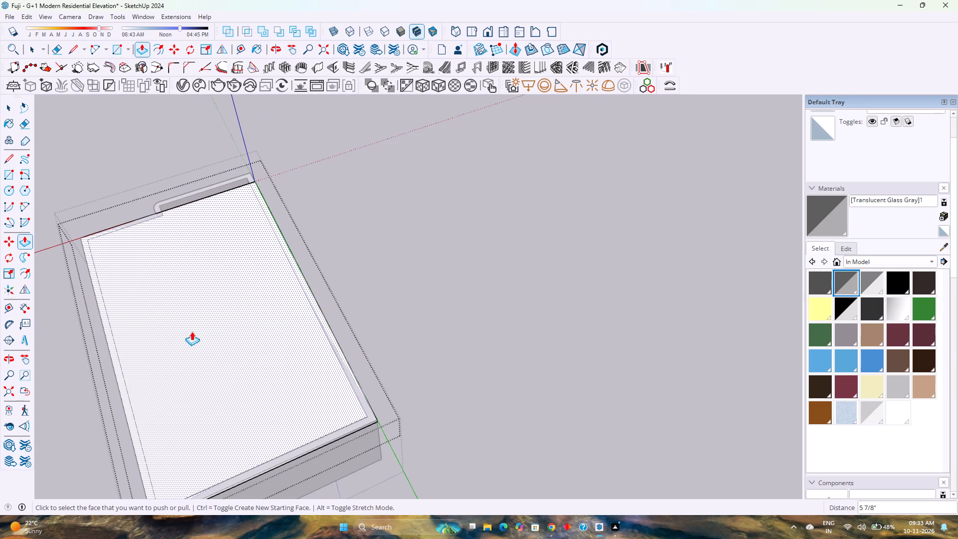
{"action": "key", "text": "ctrl+z"}
{"action": "left_click", "coordinate": [220, 351]}
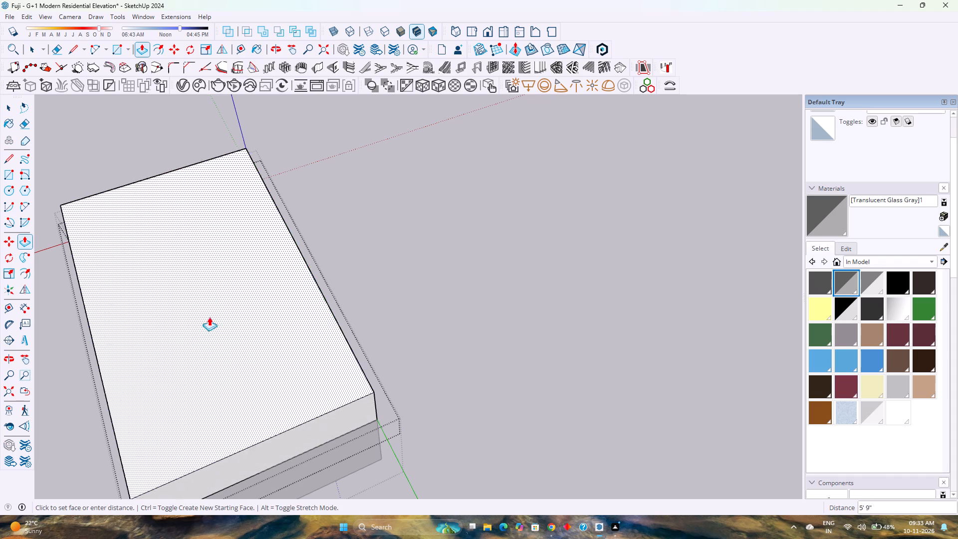
{"action": "key", "text": "1"}
{"action": "key", "text": "0"}
{"action": "key", "text": "apostrophe"}
{"action": "key", "text": "Return"}
{"action": "scroll", "coordinate": [227, 367], "scroll_direction": "down", "scroll_amount": 2}
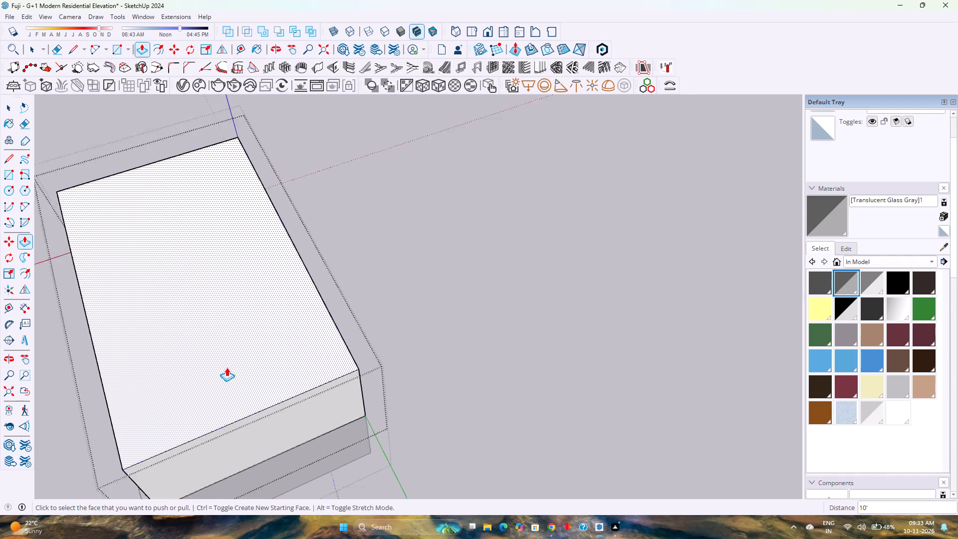
{"action": "scroll", "coordinate": [227, 367], "scroll_direction": "down", "scroll_amount": 3}
{"action": "key", "text": "space"}
{"action": "middle_click_drag", "start_coordinate": [211, 383], "coordinate": [662, 237]}
{"action": "scroll", "coordinate": [630, 253], "scroll_direction": "down", "scroll_amount": 3}
{"action": "left_click", "coordinate": [723, 338]}
On the first-floor block's front face, place a vertical guide 1'6" from the origin-side edge, aligned with the door frame below.
{"action": "scroll", "coordinate": [446, 386], "scroll_direction": "up", "scroll_amount": 1}
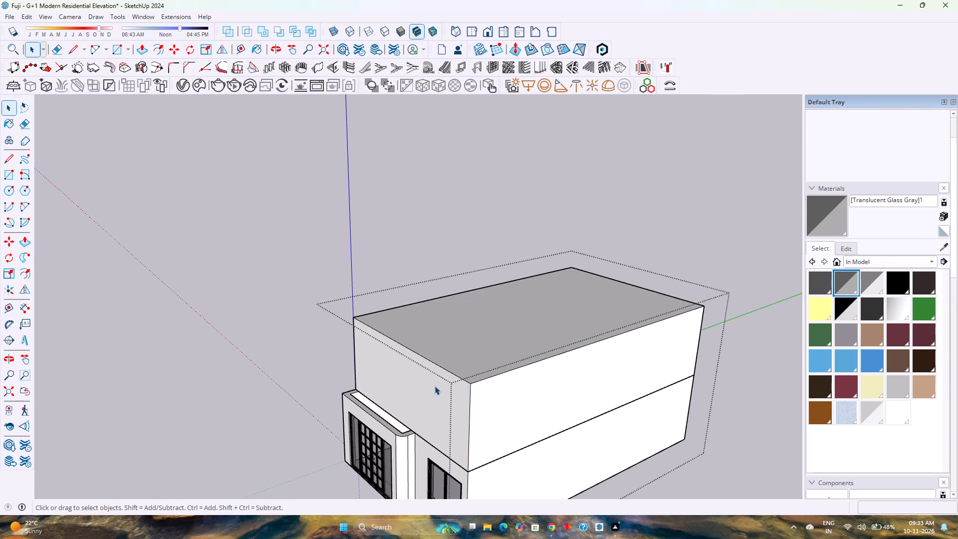
{"action": "middle_click_drag", "start_coordinate": [435, 386], "coordinate": [521, 309]}
{"action": "scroll", "coordinate": [426, 378], "scroll_direction": "up", "scroll_amount": 4}
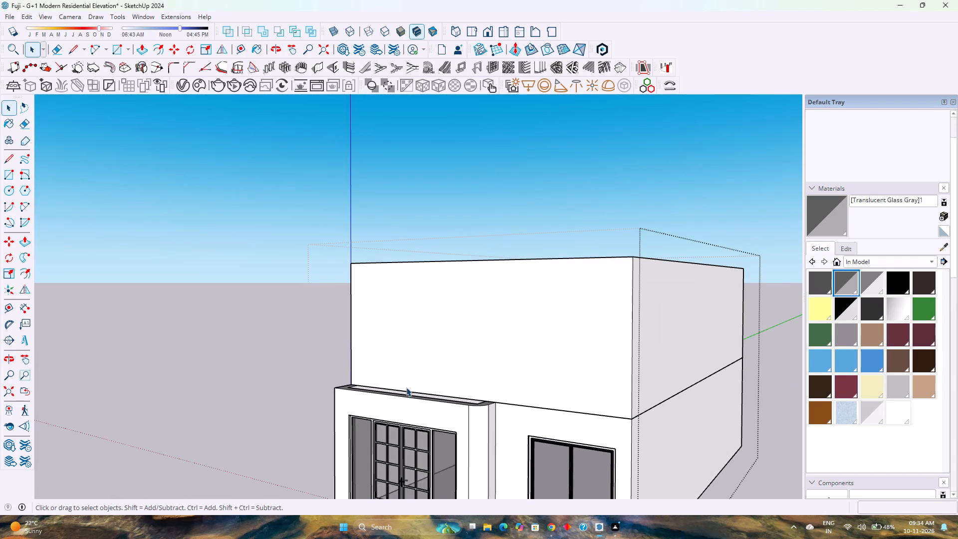
{"action": "middle_click_drag", "start_coordinate": [395, 372], "coordinate": [564, 349]}
{"action": "middle_click_drag", "start_coordinate": [564, 349], "coordinate": [561, 349]}
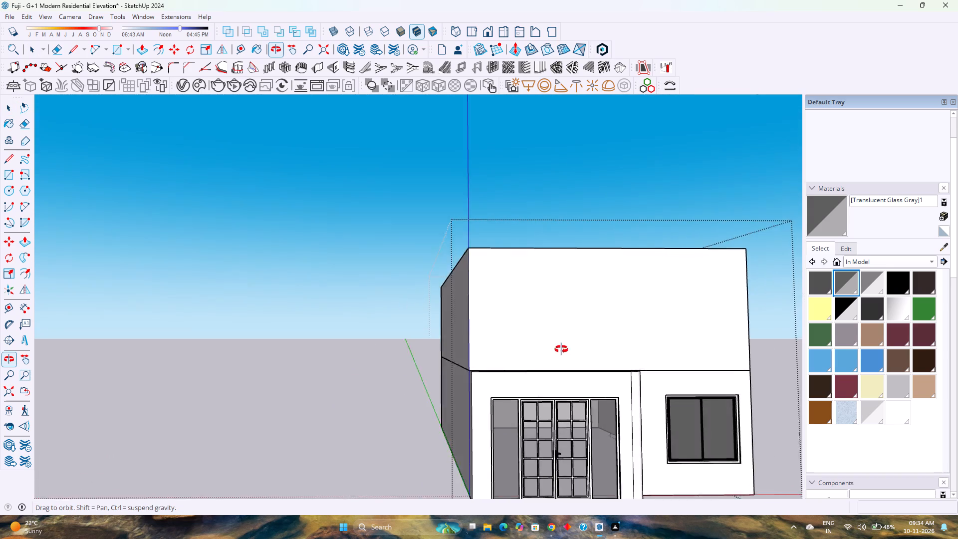
{"action": "middle_click_drag", "start_coordinate": [561, 349], "coordinate": [533, 358]}
{"action": "double_click", "coordinate": [536, 346]}
{"action": "scroll", "coordinate": [529, 345], "scroll_direction": "up", "scroll_amount": 2}
{"action": "left_click", "coordinate": [528, 345]}
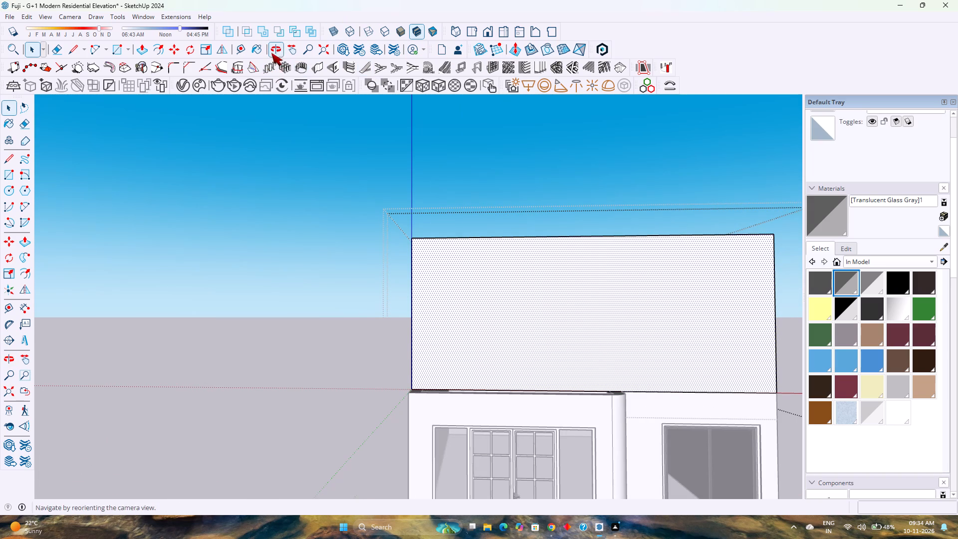
{"action": "left_click", "coordinate": [239, 49]}
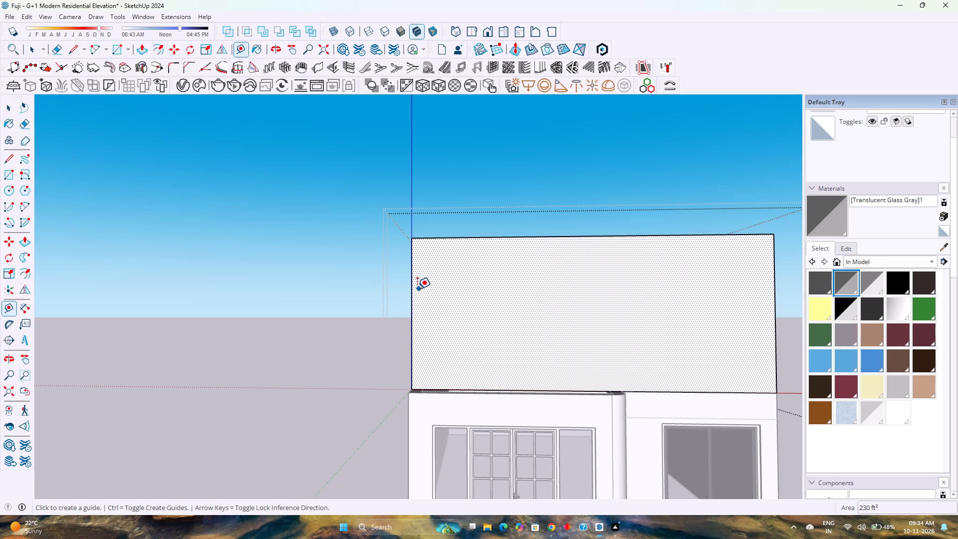
{"action": "left_click", "coordinate": [413, 292]}
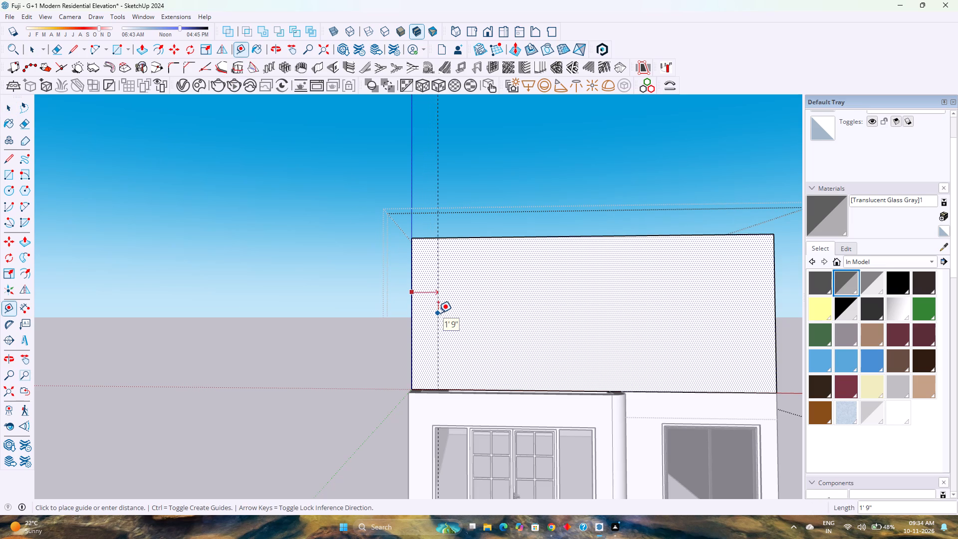
{"action": "key", "text": "Right"}
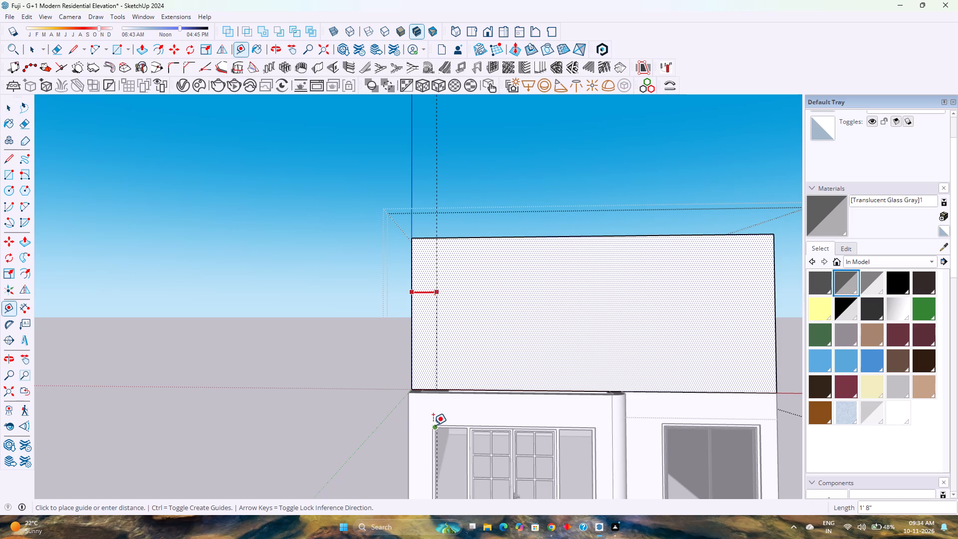
{"action": "left_click", "coordinate": [432, 427]}
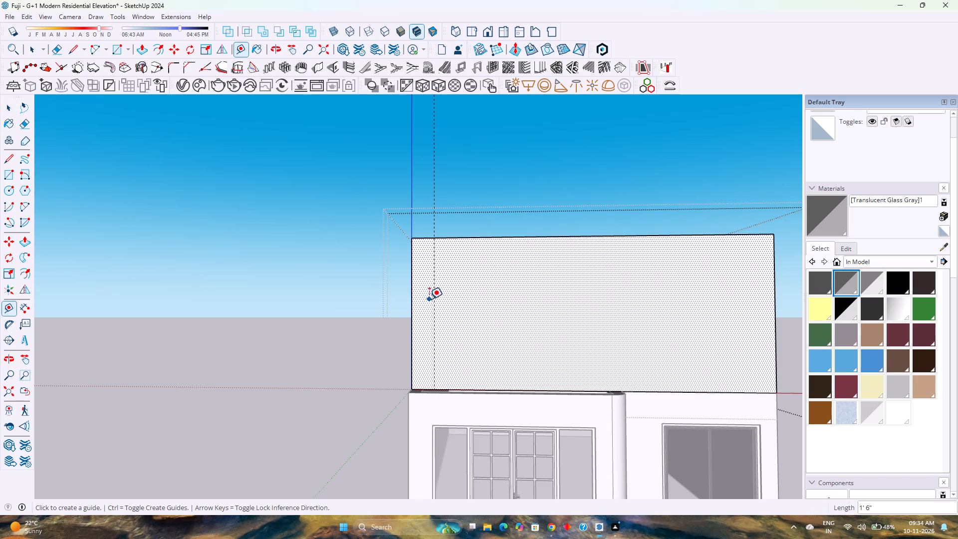
Place a second vertical guide 10' from the first, aligned with the far side of the door frame below.
{"action": "middle_click_drag", "start_coordinate": [429, 299], "coordinate": [434, 343]}
{"action": "middle_click", "coordinate": [434, 343]}
{"action": "scroll", "coordinate": [434, 343], "scroll_direction": "down", "scroll_amount": 2}
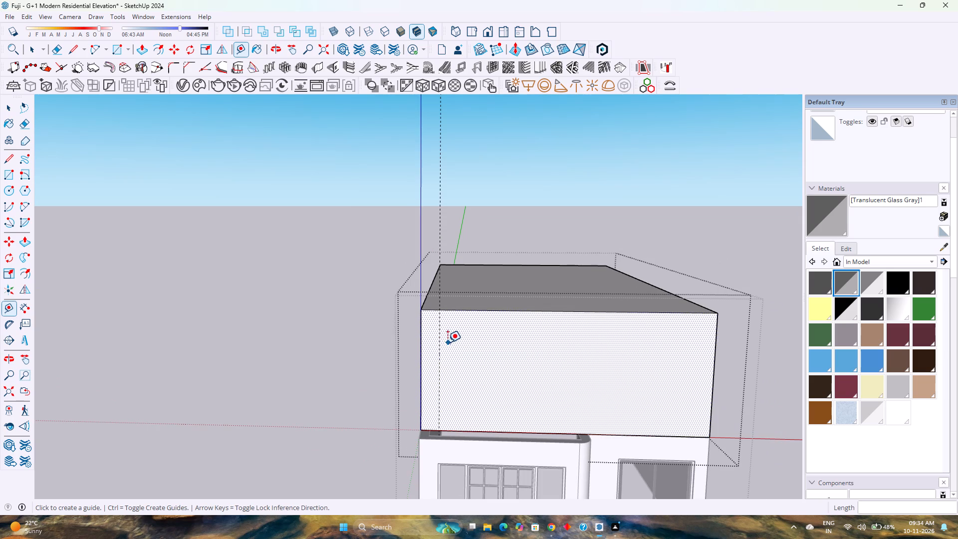
{"action": "left_click", "coordinate": [441, 343]}
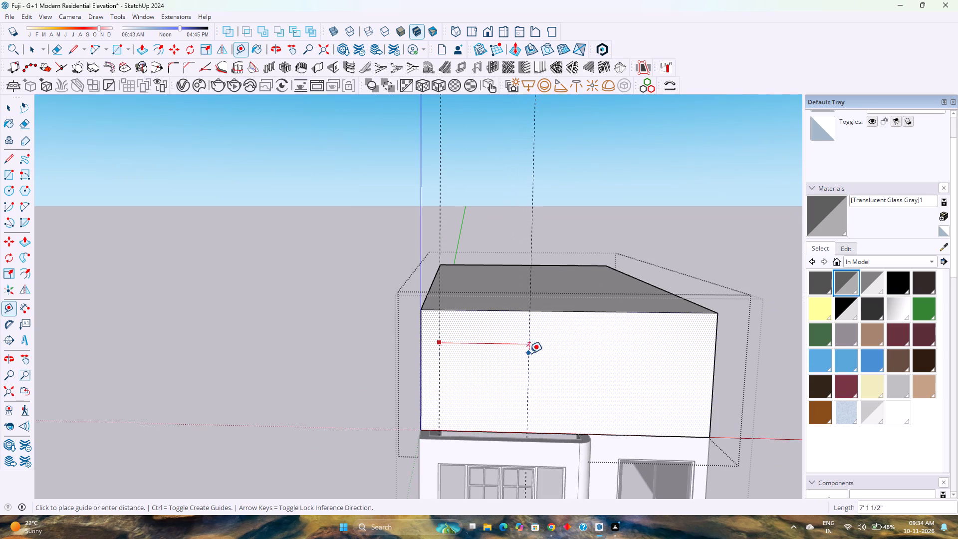
{"action": "key", "text": "Right"}
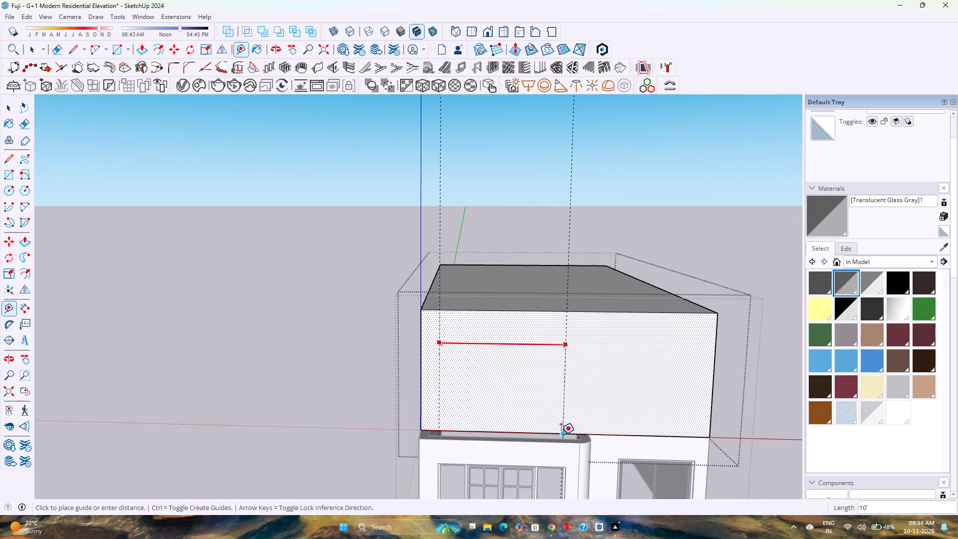
{"action": "left_click", "coordinate": [567, 466]}
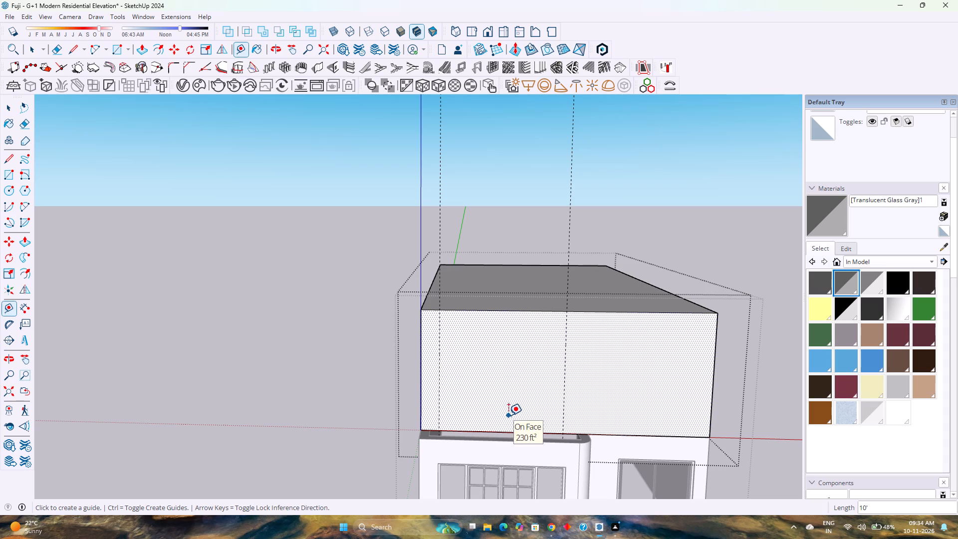
Place a horizontal guide 8' above the bottom edge of the first-floor front face.
{"action": "left_click", "coordinate": [513, 433]}
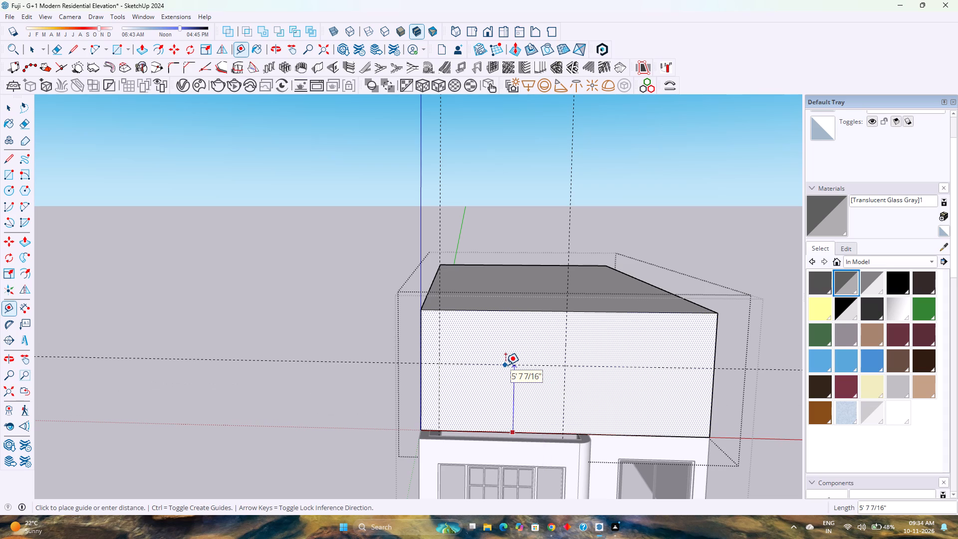
{"action": "type", "text": "8'"}
{"action": "key", "text": "Return"}
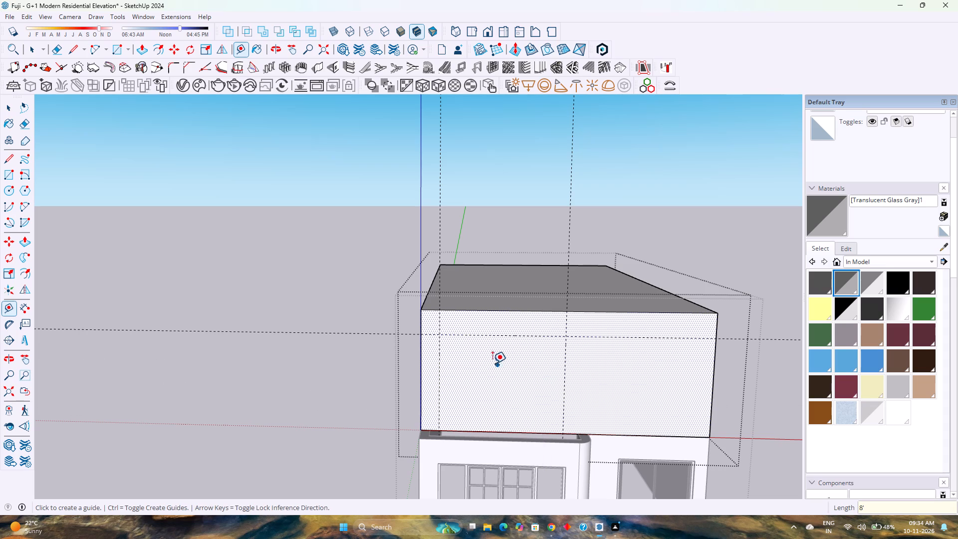
Add guides 1'6" inward from the second vertical guide and 1'6" below the 8' horizontal guide.
{"action": "left_click", "coordinate": [567, 386]}
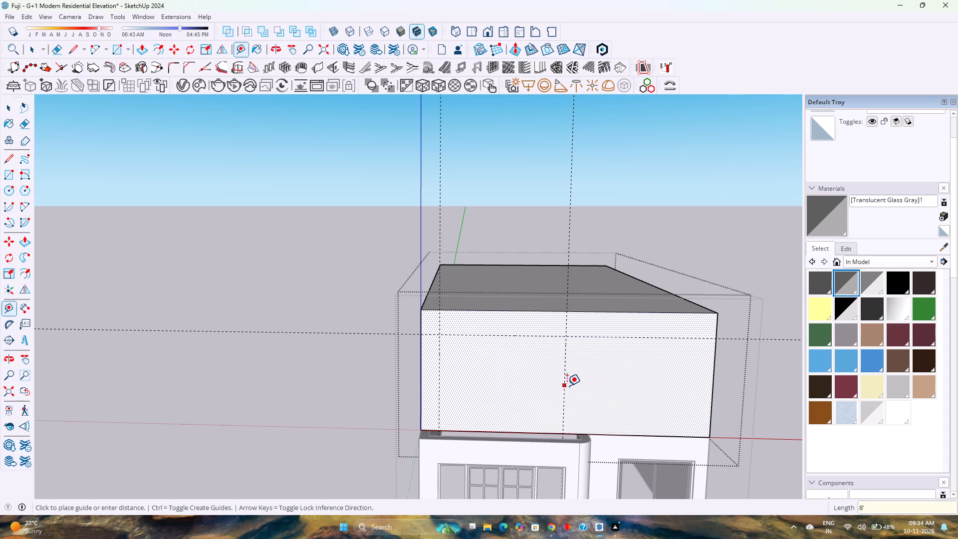
{"action": "type", "text": "2'"}
{"action": "key", "text": "Return"}
{"action": "type", "text": "1'6\""}
{"action": "key", "text": "Return"}
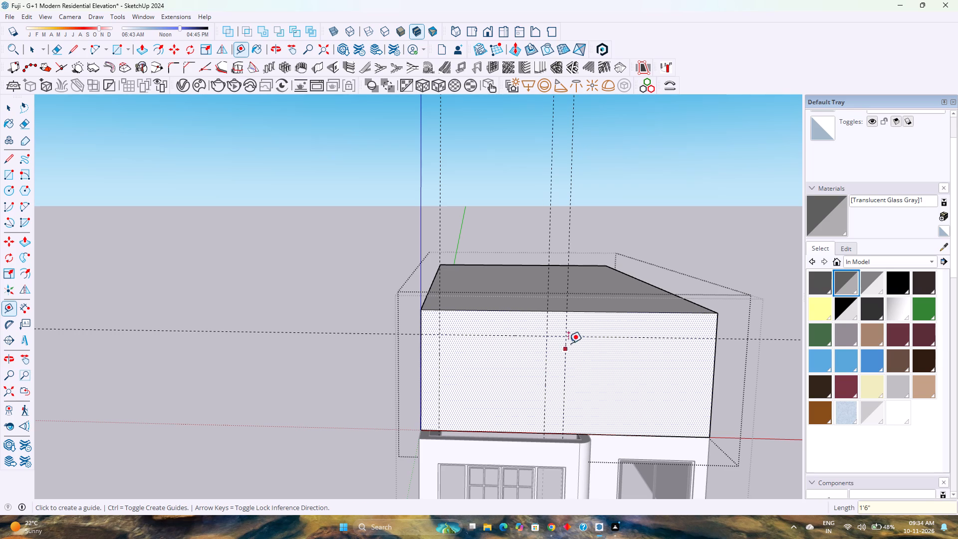
{"action": "left_click", "coordinate": [531, 336]}
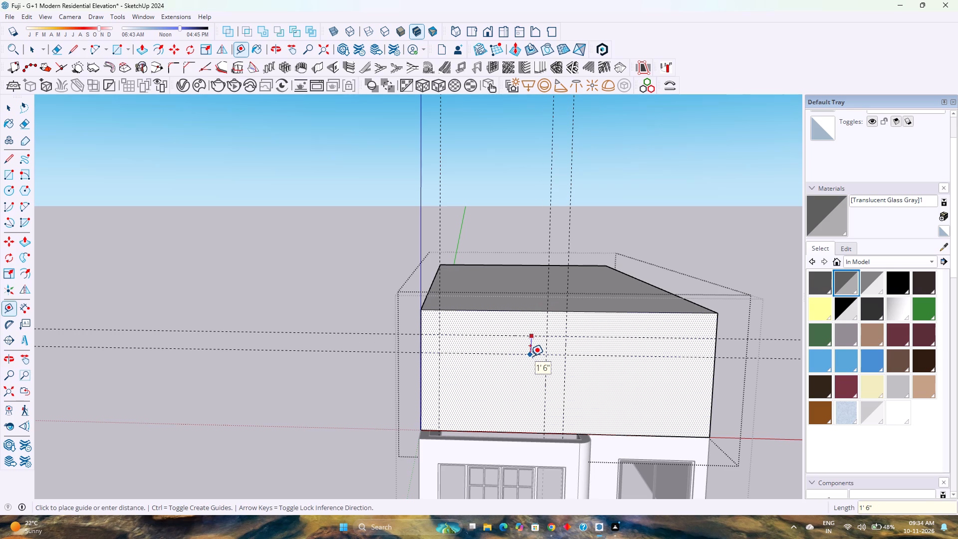
{"action": "left_click", "coordinate": [530, 356]}
Draw a rectangular opening outline on the front face between the outer vertical guides, from the 8' guide to the bottom edge.
{"action": "scroll", "coordinate": [533, 354], "scroll_direction": "up", "scroll_amount": 6}
{"action": "scroll", "coordinate": [540, 341], "scroll_direction": "down", "scroll_amount": 4}
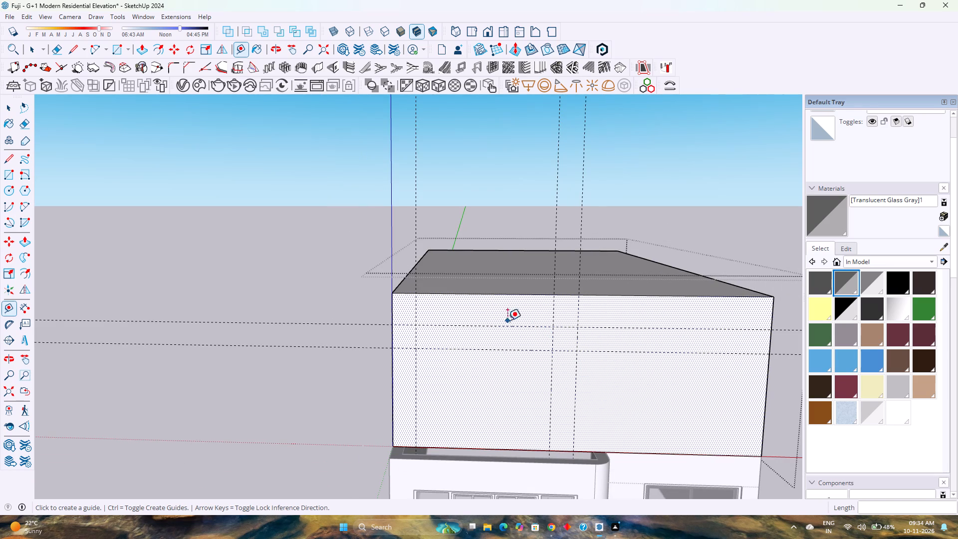
{"action": "key", "text": "r"}
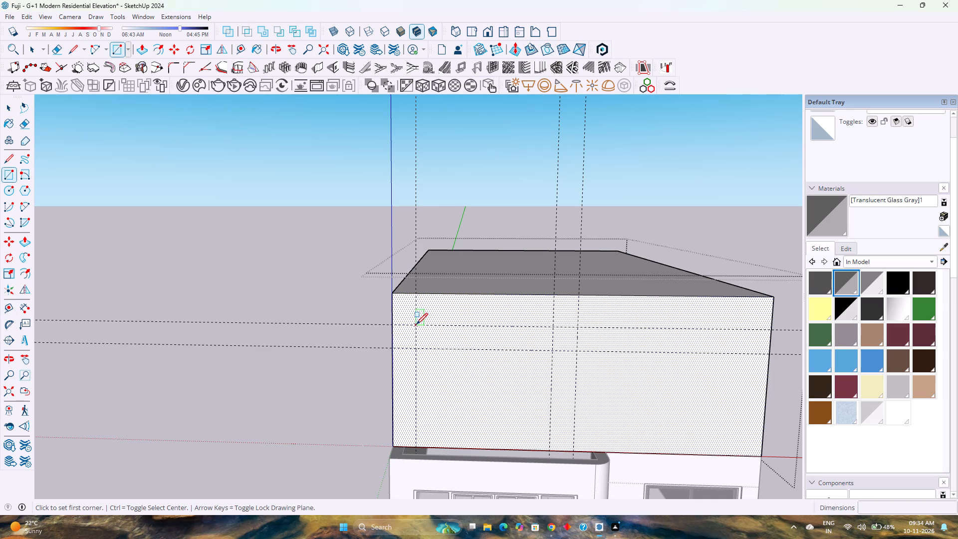
{"action": "left_click", "coordinate": [416, 324]}
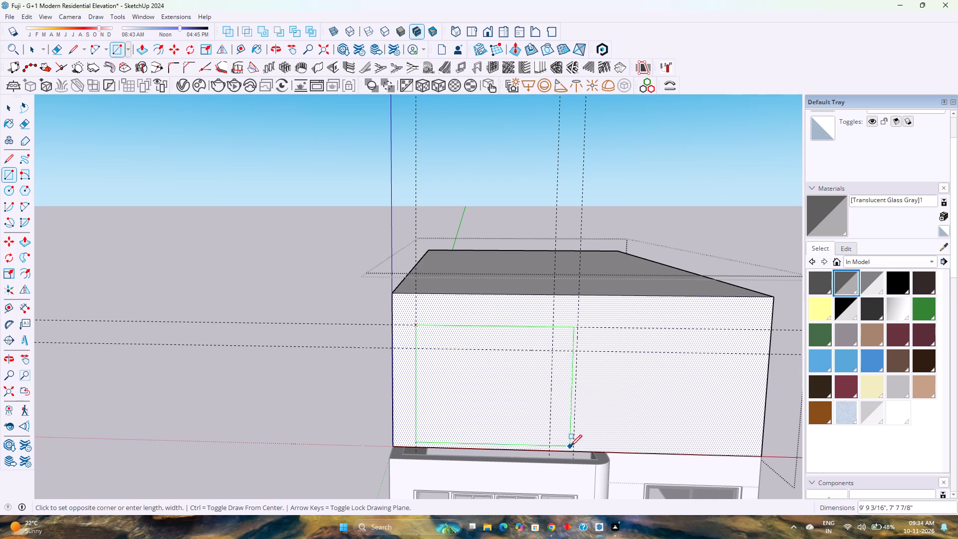
{"action": "left_click", "coordinate": [574, 449]}
{"action": "scroll", "coordinate": [560, 423], "scroll_direction": "up", "scroll_amount": 2}
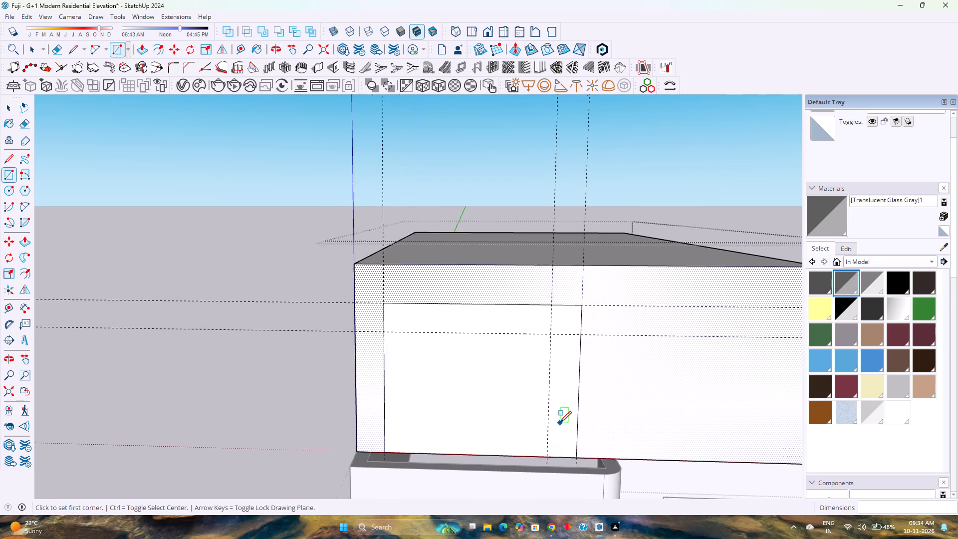
{"action": "scroll", "coordinate": [560, 423], "scroll_direction": "up", "scroll_amount": 1}
{"action": "key", "text": "space"}
Round the opening outline's upper corner with a 1'6" radius arc between the guide intersections, trimming off the square corner.
{"action": "key", "text": "a"}
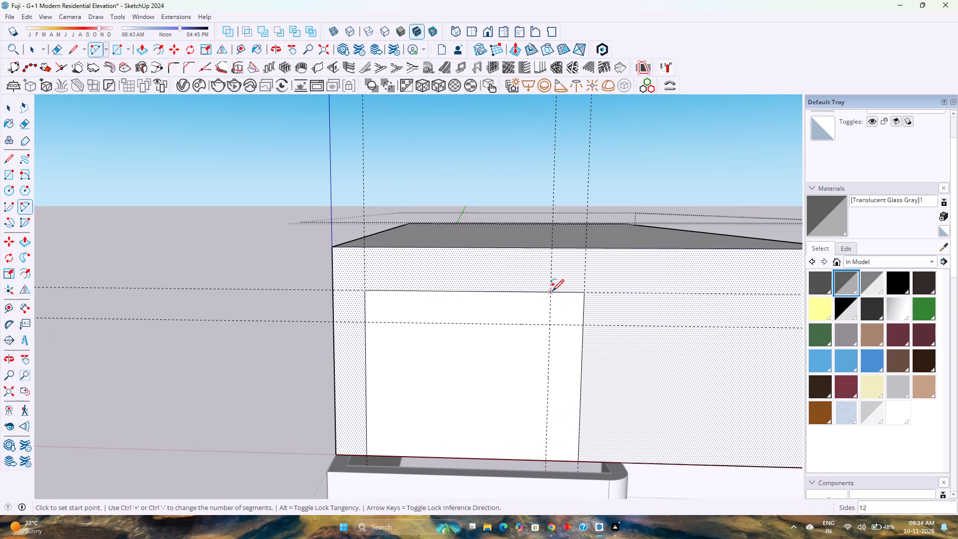
{"action": "left_click", "coordinate": [552, 291]}
{"action": "double_click", "coordinate": [583, 322]}
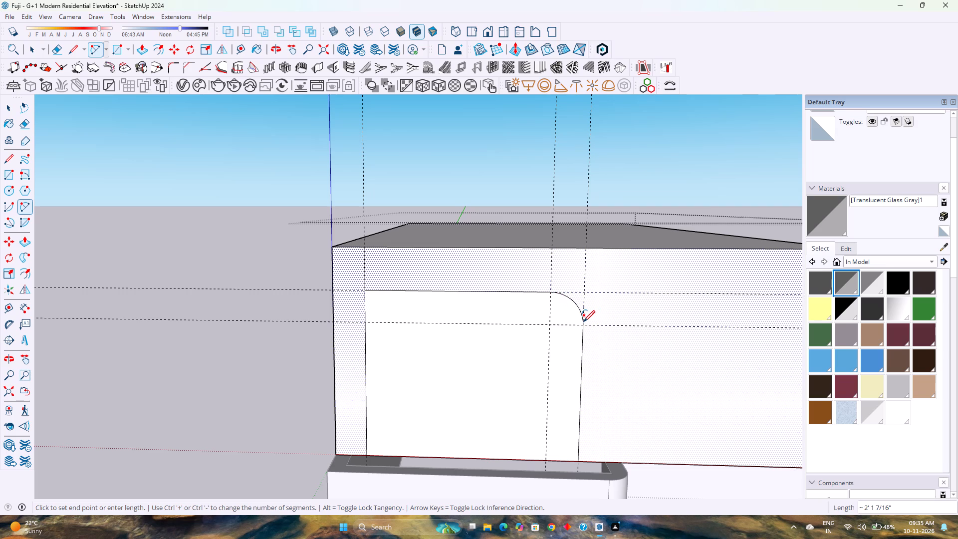
{"action": "key", "text": "space"}
Set the corner arc's segments to 140 after trying 150, and select the opening's face.
{"action": "left_click", "coordinate": [575, 305]}
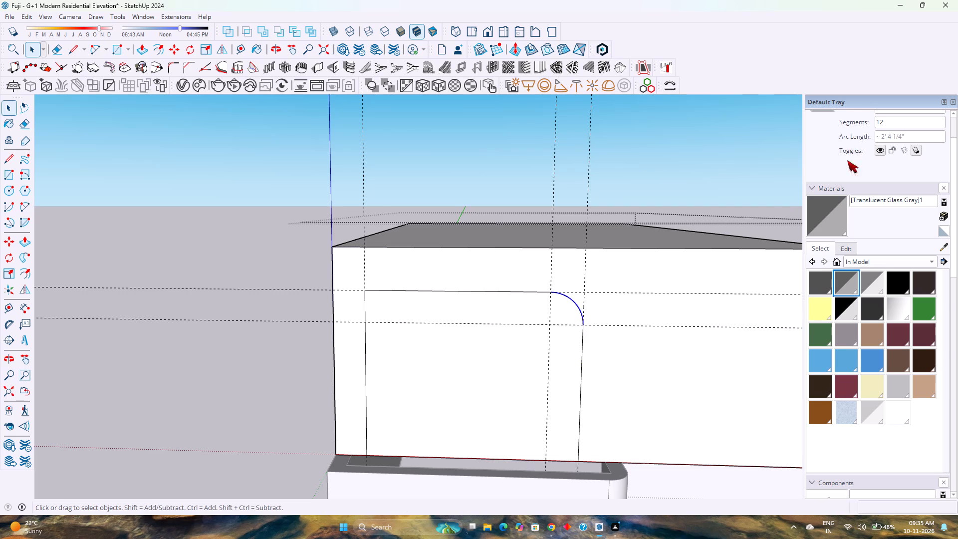
{"action": "scroll", "coordinate": [887, 125], "scroll_direction": "up", "scroll_amount": 1}
{"action": "double_click", "coordinate": [897, 153]}
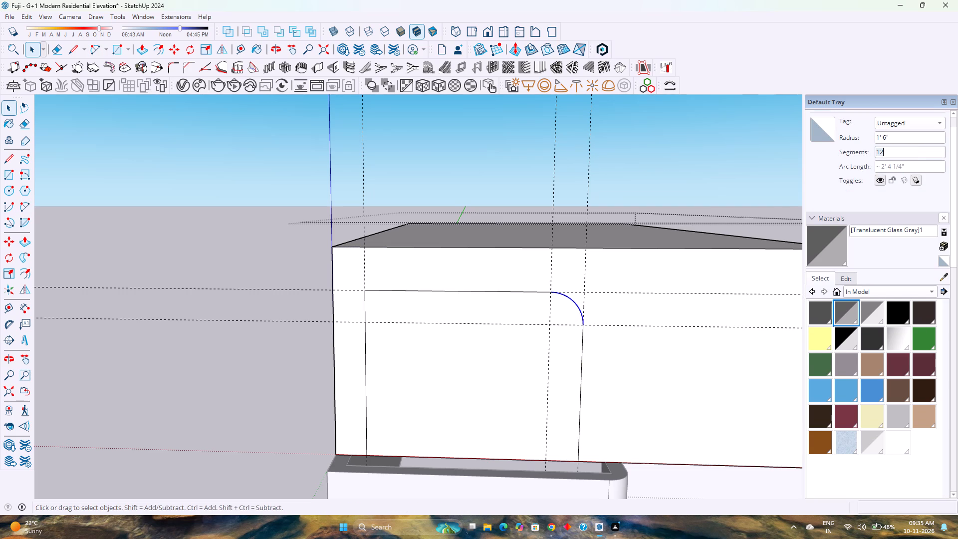
{"action": "type", "text": "150"}
{"action": "key", "text": "Return"}
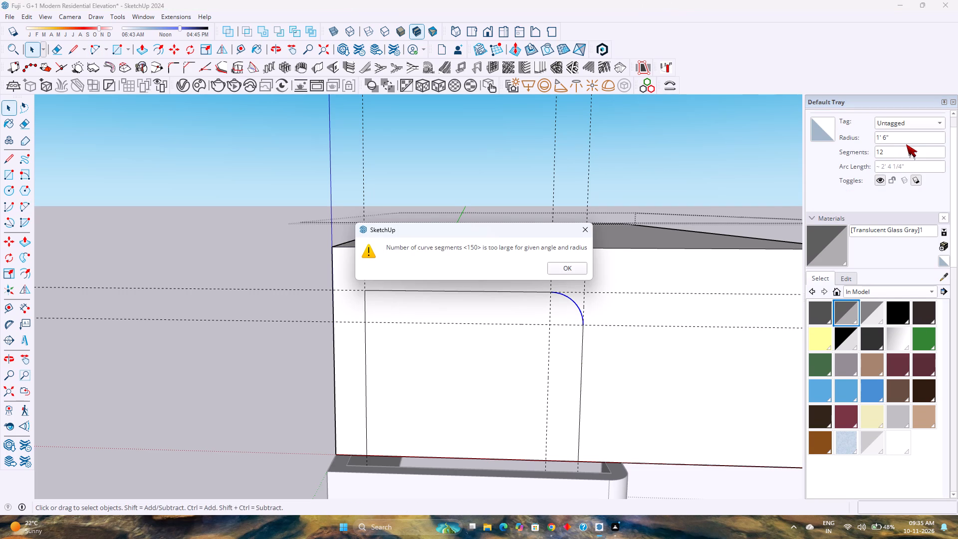
{"action": "left_click", "coordinate": [573, 265]}
{"action": "double_click", "coordinate": [888, 149]}
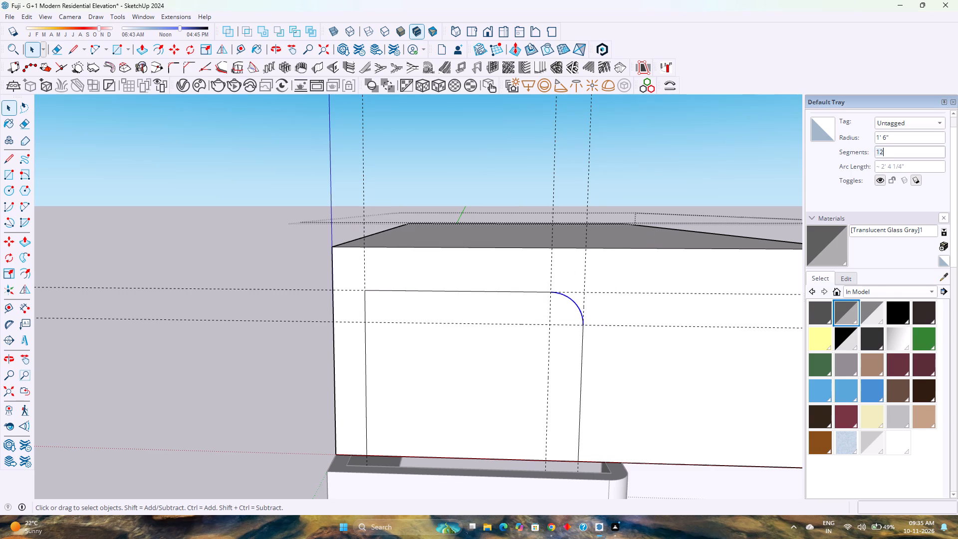
{"action": "type", "text": "140"}
{"action": "key", "text": "Return"}
{"action": "left_click", "coordinate": [476, 351]}
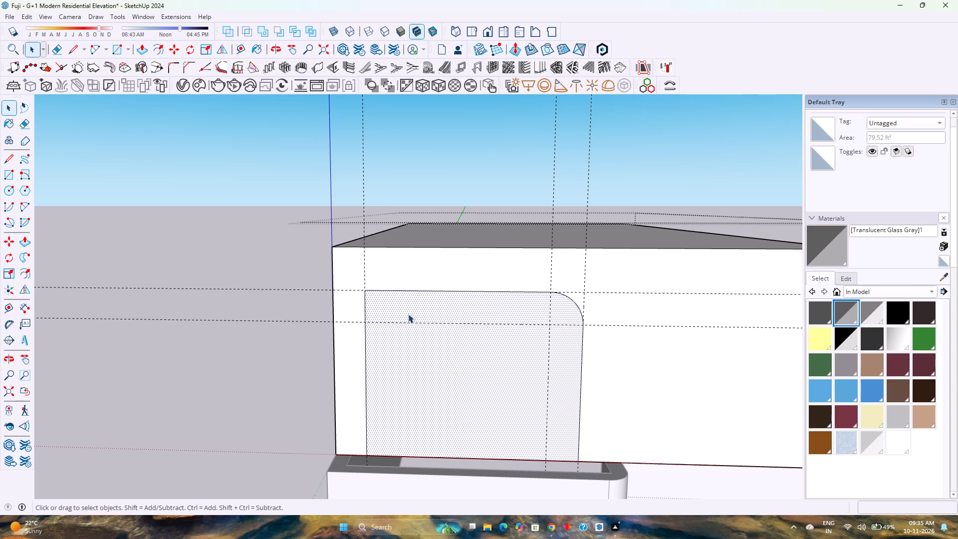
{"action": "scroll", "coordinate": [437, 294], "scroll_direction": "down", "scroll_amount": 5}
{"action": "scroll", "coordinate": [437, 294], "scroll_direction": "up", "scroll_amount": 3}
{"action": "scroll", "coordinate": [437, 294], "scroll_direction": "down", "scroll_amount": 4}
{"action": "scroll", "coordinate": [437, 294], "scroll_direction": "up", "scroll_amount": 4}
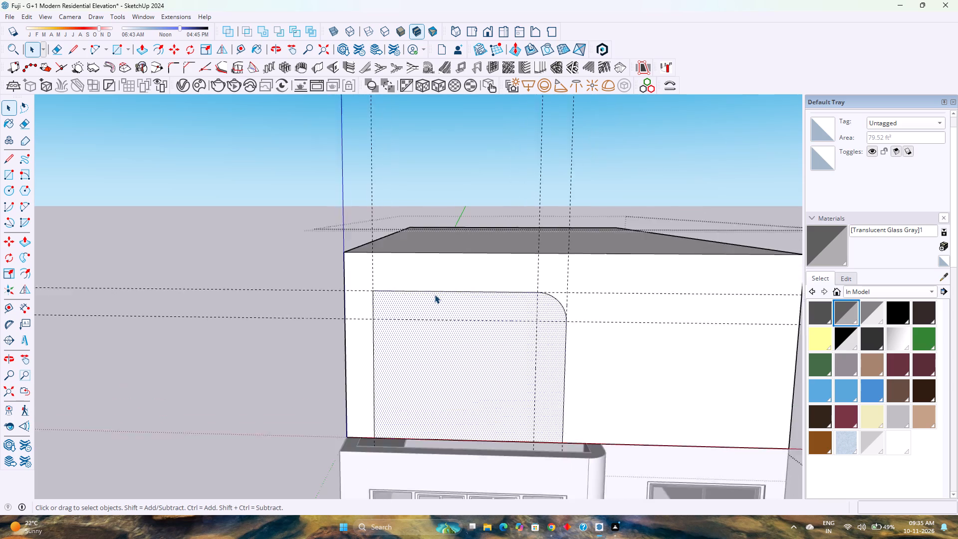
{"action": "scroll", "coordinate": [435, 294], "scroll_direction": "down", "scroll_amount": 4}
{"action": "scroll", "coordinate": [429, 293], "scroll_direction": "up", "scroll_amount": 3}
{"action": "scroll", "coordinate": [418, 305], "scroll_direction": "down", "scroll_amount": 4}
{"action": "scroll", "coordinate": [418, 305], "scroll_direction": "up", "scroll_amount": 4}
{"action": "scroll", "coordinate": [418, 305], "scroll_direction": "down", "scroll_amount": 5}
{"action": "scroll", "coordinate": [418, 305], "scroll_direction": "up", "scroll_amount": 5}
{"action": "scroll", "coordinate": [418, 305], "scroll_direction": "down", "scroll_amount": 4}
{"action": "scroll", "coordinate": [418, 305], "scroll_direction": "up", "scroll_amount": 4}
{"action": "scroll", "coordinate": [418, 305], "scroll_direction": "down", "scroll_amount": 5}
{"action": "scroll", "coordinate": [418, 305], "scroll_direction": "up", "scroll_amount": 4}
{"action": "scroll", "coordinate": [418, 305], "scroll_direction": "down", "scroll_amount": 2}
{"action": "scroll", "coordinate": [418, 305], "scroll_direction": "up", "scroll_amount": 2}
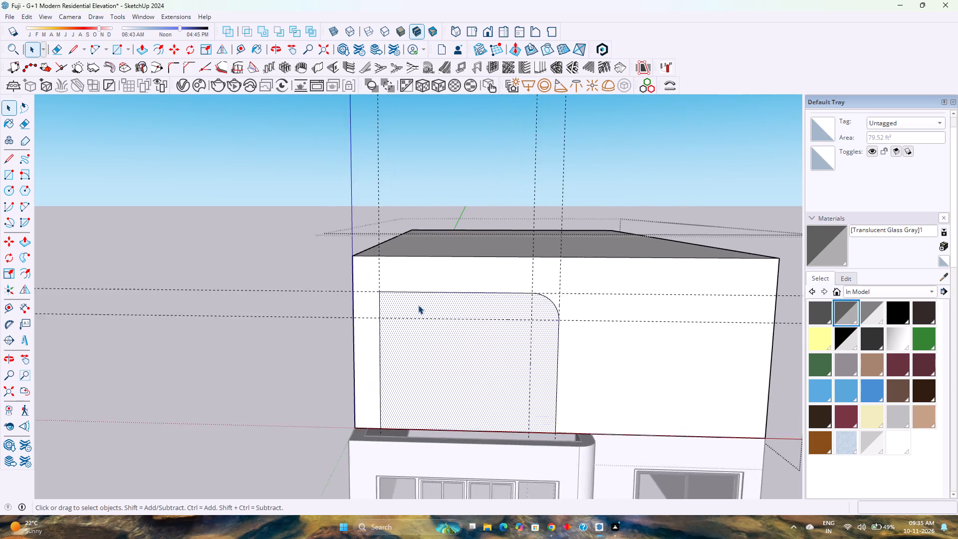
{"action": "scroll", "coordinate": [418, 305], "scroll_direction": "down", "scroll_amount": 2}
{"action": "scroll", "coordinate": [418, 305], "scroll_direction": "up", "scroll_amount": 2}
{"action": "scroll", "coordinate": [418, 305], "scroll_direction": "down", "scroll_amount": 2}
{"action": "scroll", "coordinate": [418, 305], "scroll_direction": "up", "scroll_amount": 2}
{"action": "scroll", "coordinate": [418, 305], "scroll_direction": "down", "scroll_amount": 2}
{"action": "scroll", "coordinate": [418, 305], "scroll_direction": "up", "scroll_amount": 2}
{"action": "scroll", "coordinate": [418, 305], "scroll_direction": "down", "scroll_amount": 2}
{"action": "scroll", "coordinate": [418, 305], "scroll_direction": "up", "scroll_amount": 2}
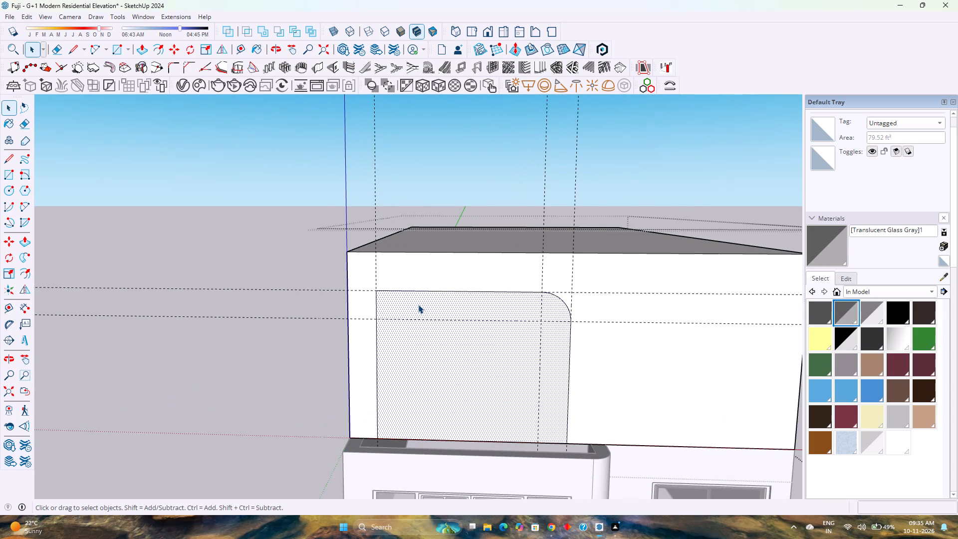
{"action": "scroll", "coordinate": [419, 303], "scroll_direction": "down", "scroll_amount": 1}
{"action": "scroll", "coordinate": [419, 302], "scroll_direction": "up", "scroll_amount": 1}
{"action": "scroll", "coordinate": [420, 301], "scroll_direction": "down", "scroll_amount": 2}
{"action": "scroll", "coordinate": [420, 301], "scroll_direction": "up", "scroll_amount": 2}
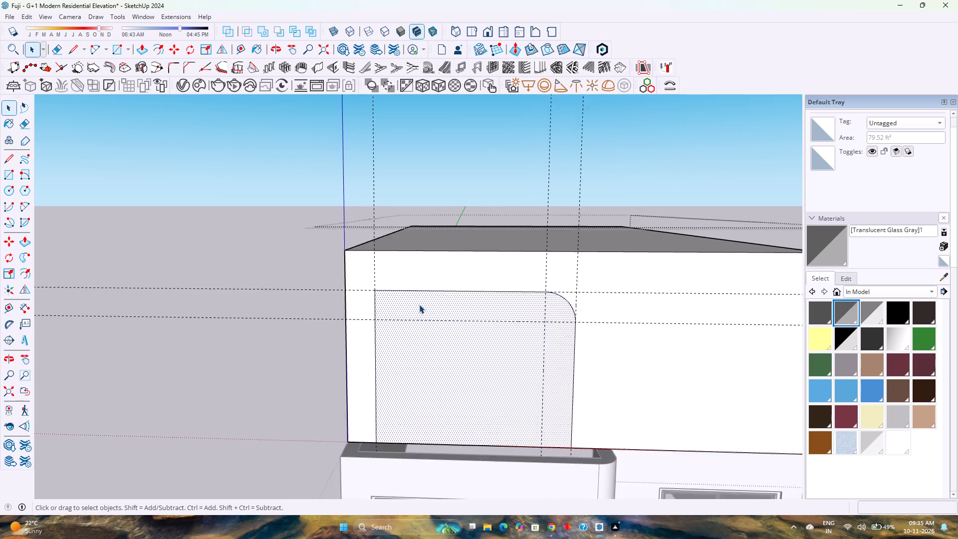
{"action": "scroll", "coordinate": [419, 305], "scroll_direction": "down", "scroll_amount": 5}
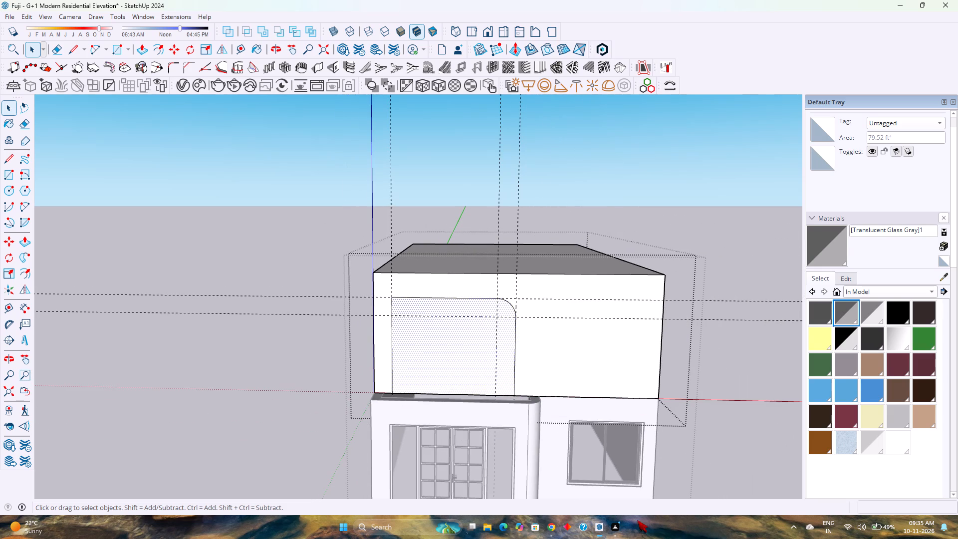
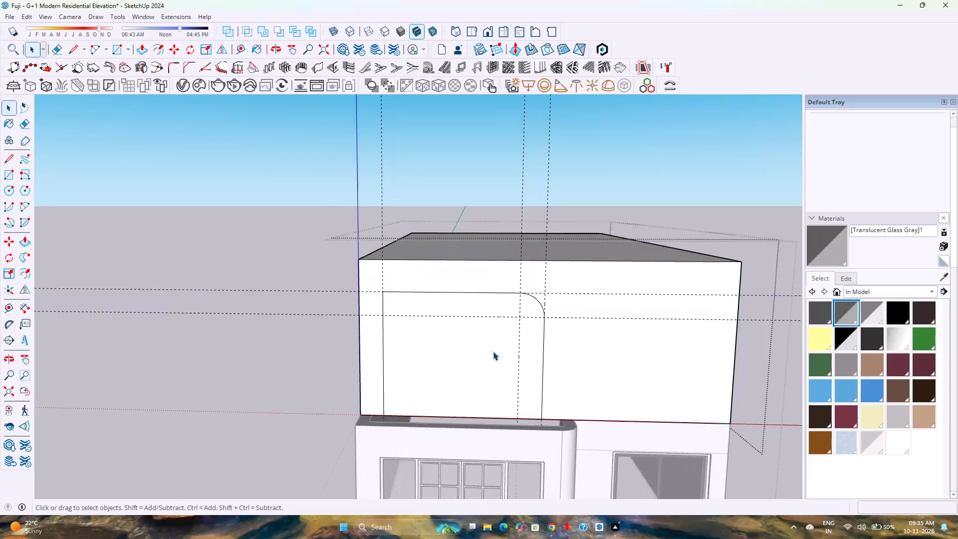
Offset the first-floor block's top face outline 9" inward to mark the wall thickness.
{"action": "left_click", "coordinate": [139, 51]}
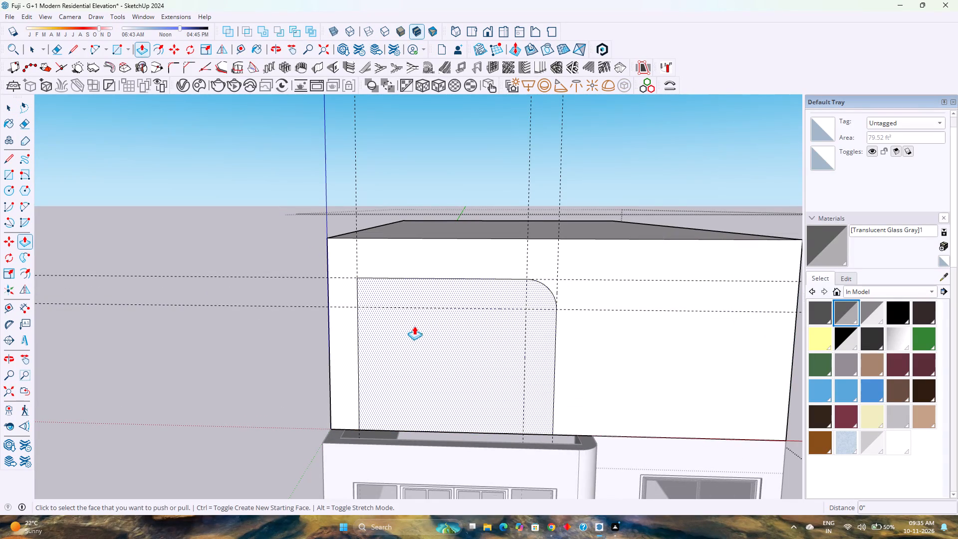
{"action": "key", "text": "space"}
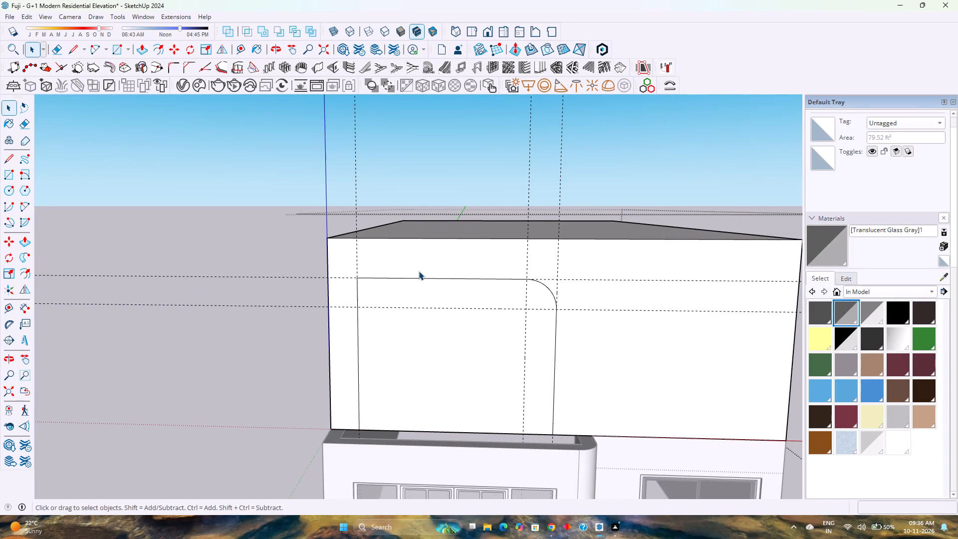
{"action": "scroll", "coordinate": [419, 271], "scroll_direction": "down", "scroll_amount": 2}
{"action": "middle_click_drag", "start_coordinate": [417, 271], "coordinate": [429, 357]}
{"action": "middle_click", "coordinate": [429, 357]}
{"action": "left_click", "coordinate": [467, 262]}
{"action": "scroll", "coordinate": [467, 262], "scroll_direction": "up", "scroll_amount": 2}
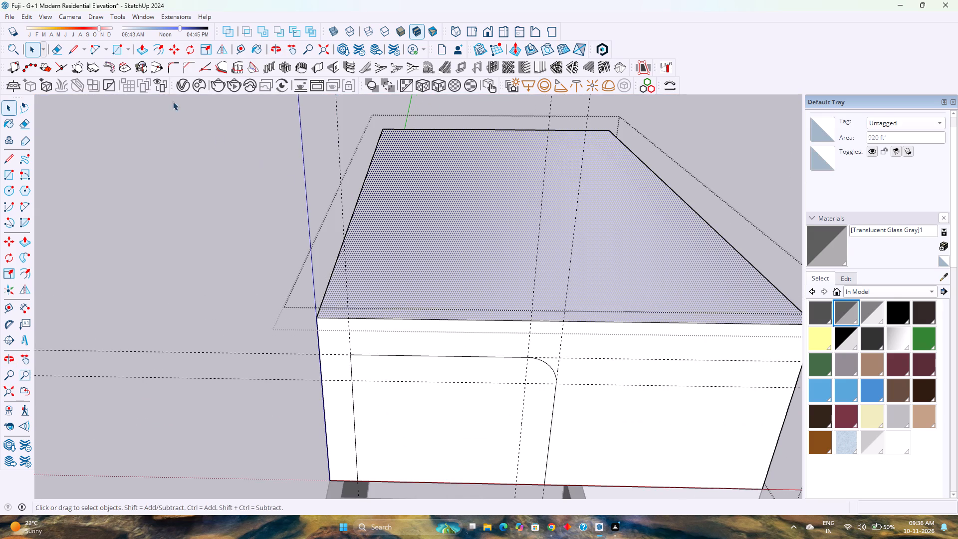
{"action": "left_click", "coordinate": [155, 55]}
{"action": "left_click", "coordinate": [342, 236]}
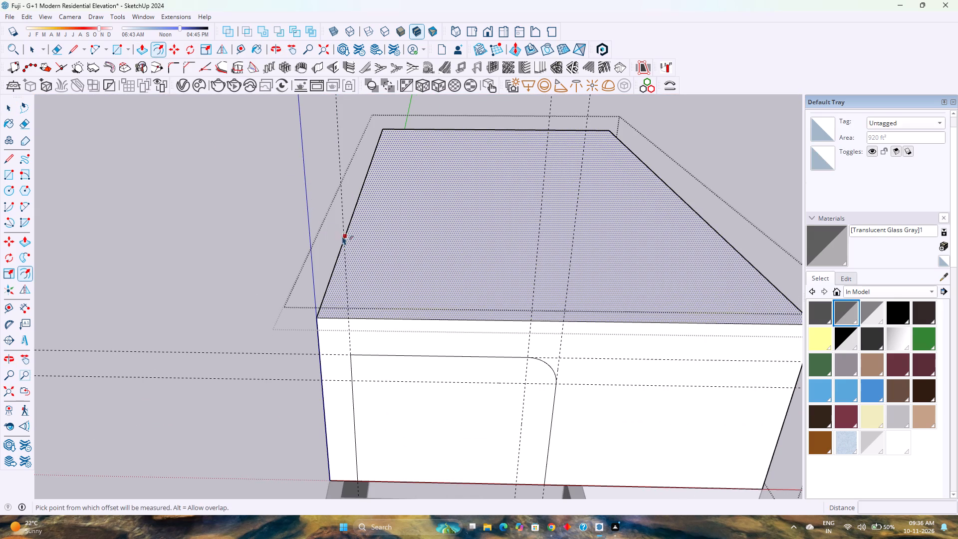
{"action": "key", "text": "9"}
{"action": "key", "text": "Return"}
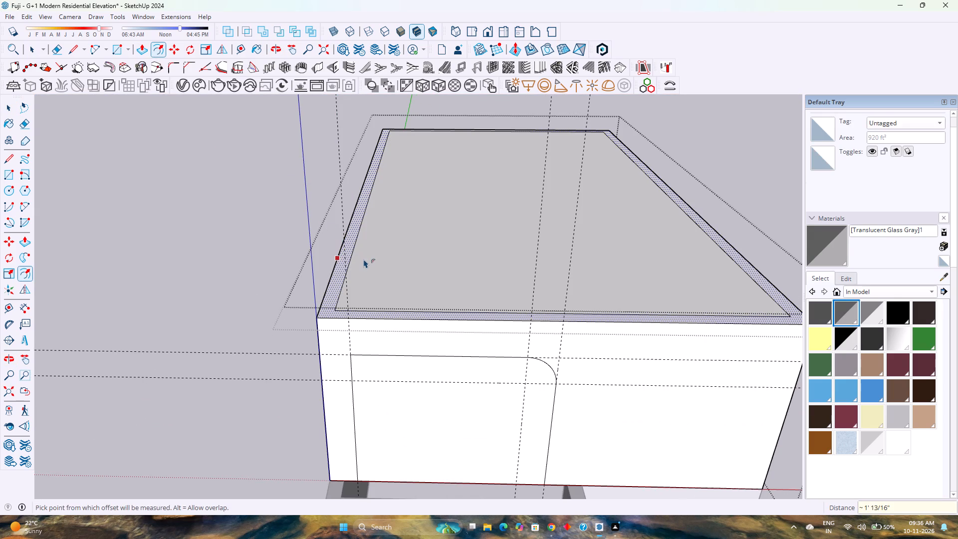
Push the inner top face down 10' to hollow out the first-floor block.
{"action": "key", "text": "p"}
{"action": "key", "text": "Escape"}
{"action": "left_click", "coordinate": [440, 209]}
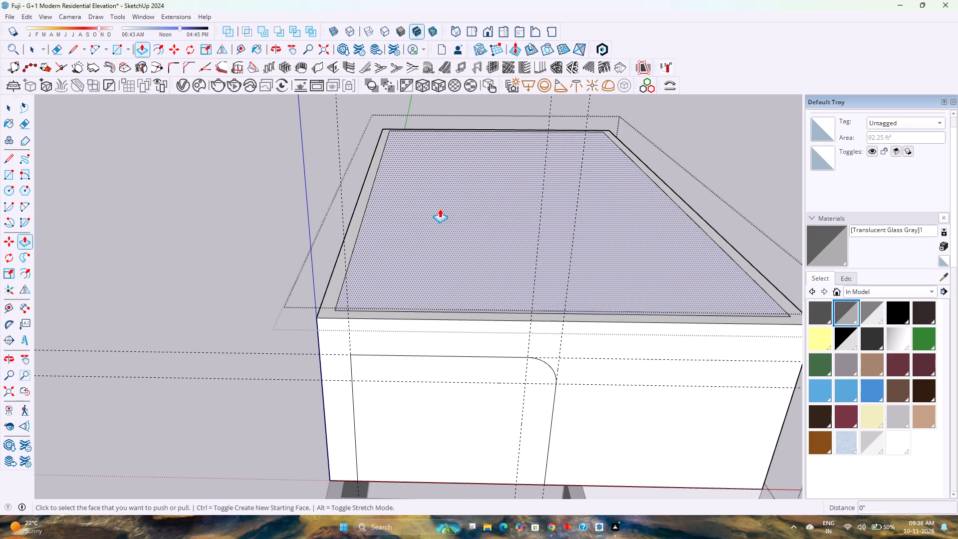
{"action": "type", "text": "10"}
{"action": "key", "text": "apostrophe"}
{"action": "key", "text": "Return"}
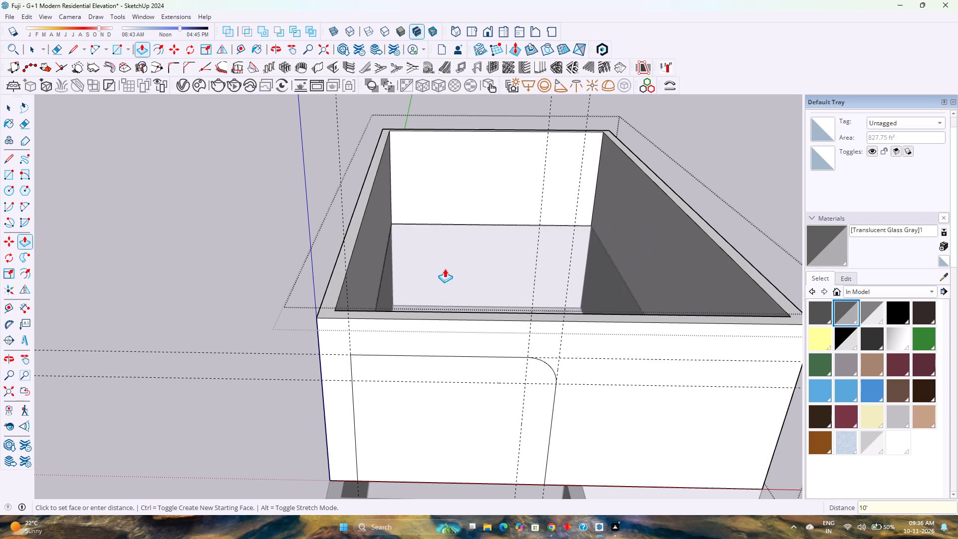
Push the round-cornered opening face back 9" through the front wall, and close the first-floor group.
{"action": "scroll", "coordinate": [443, 267], "scroll_direction": "down", "scroll_amount": 3}
{"action": "left_click", "coordinate": [436, 354]}
{"action": "left_click", "coordinate": [432, 342]}
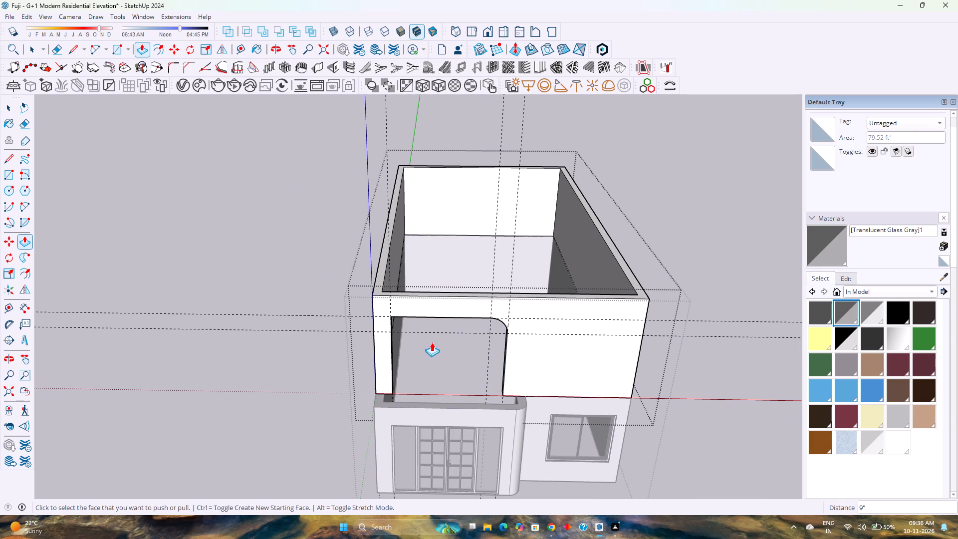
{"action": "scroll", "coordinate": [418, 338], "scroll_direction": "down", "scroll_amount": 2}
{"action": "key", "text": "space"}
{"action": "key", "text": "Escape"}
Delete all the construction guides from the model.
{"action": "scroll", "coordinate": [418, 342], "scroll_direction": "up", "scroll_amount": 2}
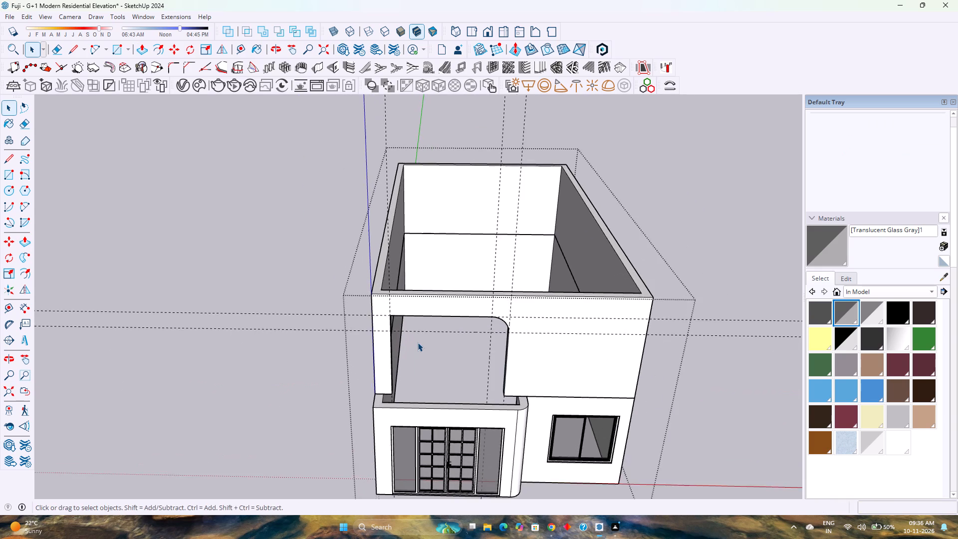
{"action": "scroll", "coordinate": [419, 342], "scroll_direction": "up", "scroll_amount": 2}
{"action": "middle_click_drag", "start_coordinate": [445, 330], "coordinate": [290, 341], "text": "shift"}
{"action": "middle_click", "coordinate": [290, 341], "text": "shift"}
{"action": "middle_click_drag", "start_coordinate": [283, 341], "coordinate": [304, 298]}
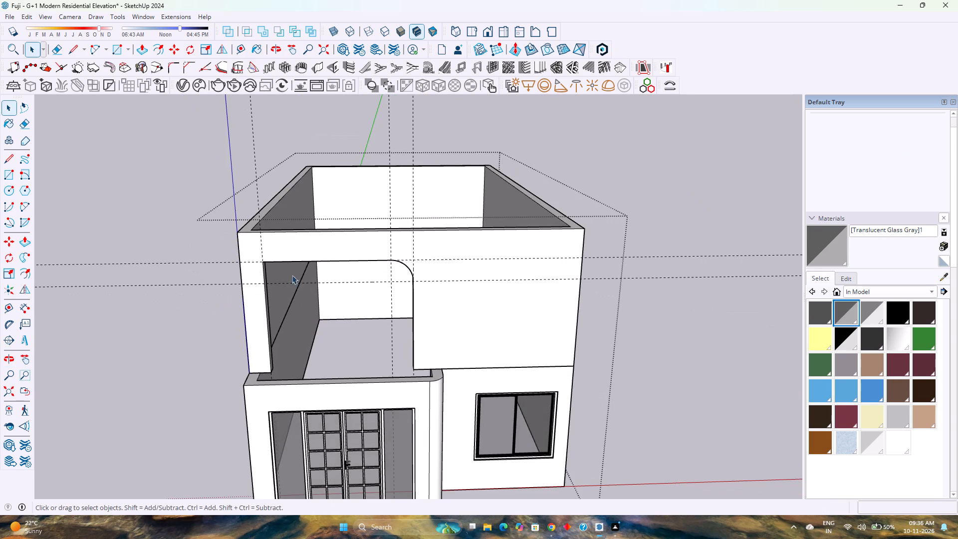
{"action": "left_click", "coordinate": [26, 20]}
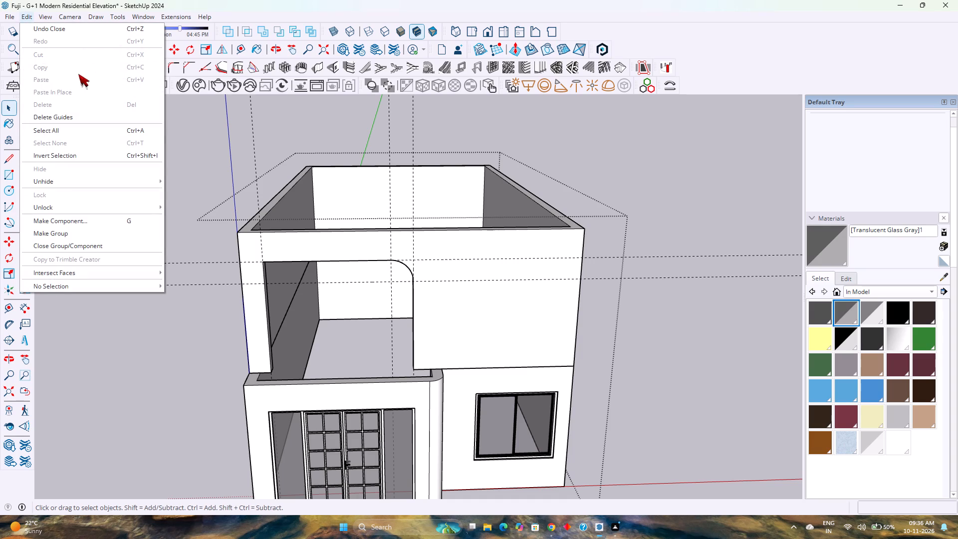
{"action": "left_click", "coordinate": [113, 116]}
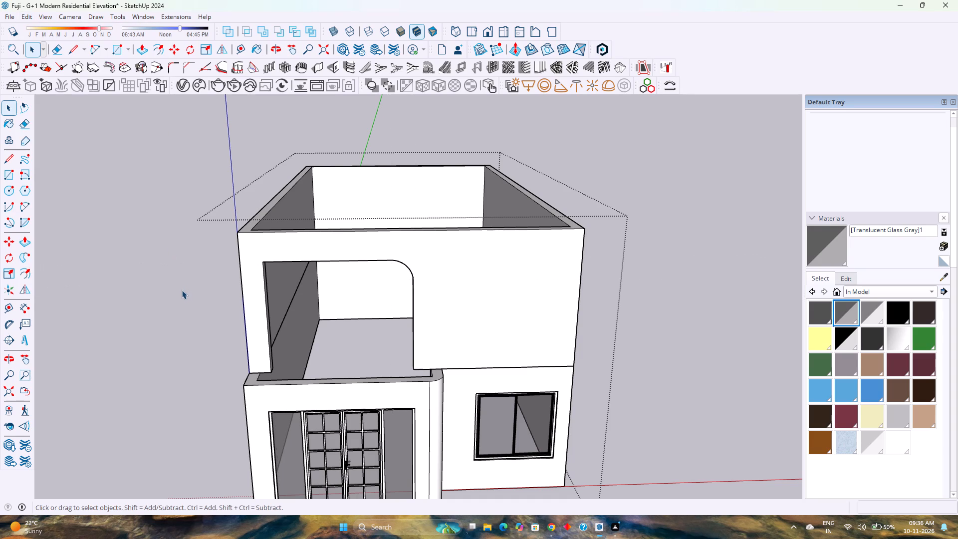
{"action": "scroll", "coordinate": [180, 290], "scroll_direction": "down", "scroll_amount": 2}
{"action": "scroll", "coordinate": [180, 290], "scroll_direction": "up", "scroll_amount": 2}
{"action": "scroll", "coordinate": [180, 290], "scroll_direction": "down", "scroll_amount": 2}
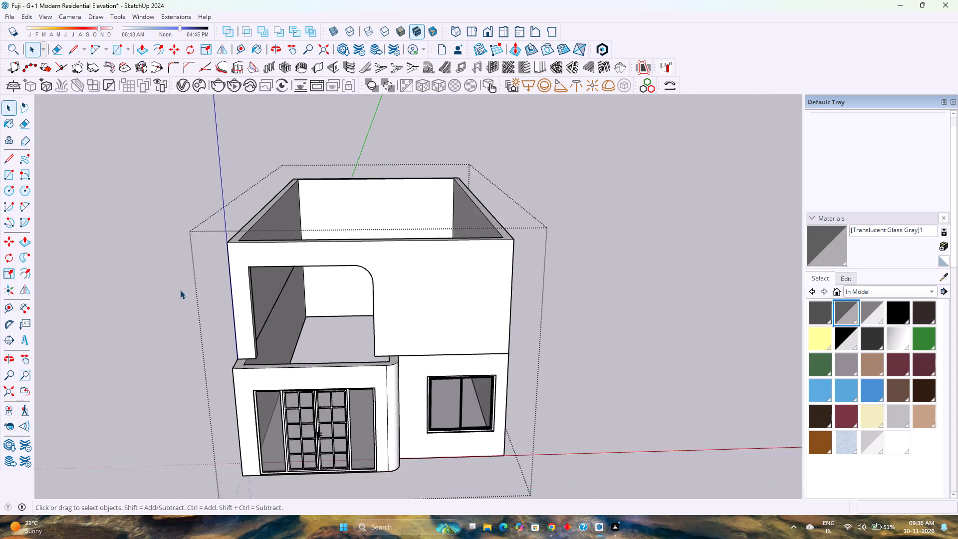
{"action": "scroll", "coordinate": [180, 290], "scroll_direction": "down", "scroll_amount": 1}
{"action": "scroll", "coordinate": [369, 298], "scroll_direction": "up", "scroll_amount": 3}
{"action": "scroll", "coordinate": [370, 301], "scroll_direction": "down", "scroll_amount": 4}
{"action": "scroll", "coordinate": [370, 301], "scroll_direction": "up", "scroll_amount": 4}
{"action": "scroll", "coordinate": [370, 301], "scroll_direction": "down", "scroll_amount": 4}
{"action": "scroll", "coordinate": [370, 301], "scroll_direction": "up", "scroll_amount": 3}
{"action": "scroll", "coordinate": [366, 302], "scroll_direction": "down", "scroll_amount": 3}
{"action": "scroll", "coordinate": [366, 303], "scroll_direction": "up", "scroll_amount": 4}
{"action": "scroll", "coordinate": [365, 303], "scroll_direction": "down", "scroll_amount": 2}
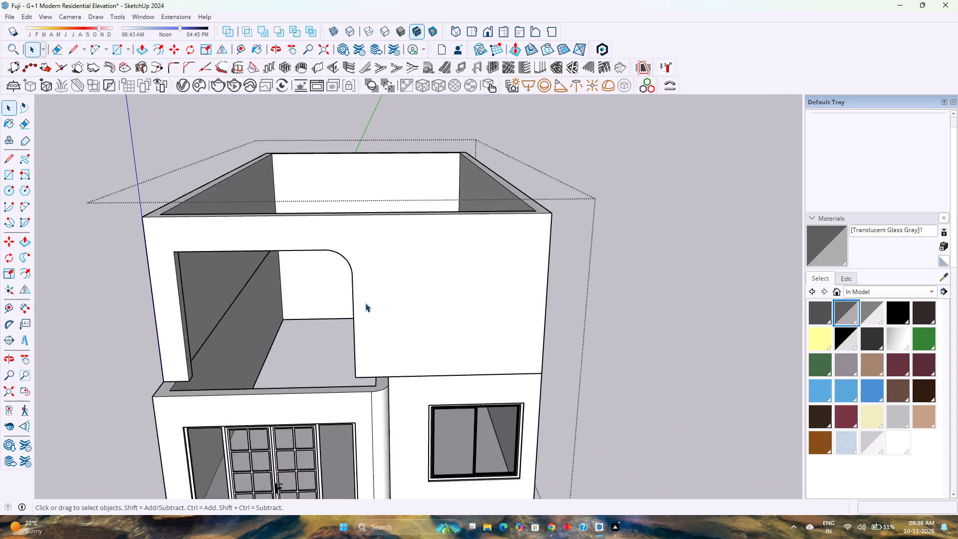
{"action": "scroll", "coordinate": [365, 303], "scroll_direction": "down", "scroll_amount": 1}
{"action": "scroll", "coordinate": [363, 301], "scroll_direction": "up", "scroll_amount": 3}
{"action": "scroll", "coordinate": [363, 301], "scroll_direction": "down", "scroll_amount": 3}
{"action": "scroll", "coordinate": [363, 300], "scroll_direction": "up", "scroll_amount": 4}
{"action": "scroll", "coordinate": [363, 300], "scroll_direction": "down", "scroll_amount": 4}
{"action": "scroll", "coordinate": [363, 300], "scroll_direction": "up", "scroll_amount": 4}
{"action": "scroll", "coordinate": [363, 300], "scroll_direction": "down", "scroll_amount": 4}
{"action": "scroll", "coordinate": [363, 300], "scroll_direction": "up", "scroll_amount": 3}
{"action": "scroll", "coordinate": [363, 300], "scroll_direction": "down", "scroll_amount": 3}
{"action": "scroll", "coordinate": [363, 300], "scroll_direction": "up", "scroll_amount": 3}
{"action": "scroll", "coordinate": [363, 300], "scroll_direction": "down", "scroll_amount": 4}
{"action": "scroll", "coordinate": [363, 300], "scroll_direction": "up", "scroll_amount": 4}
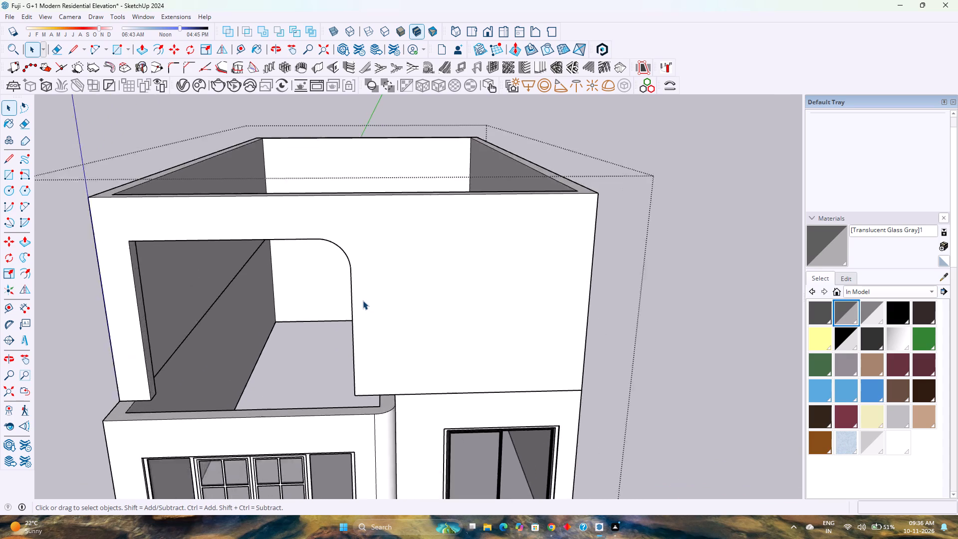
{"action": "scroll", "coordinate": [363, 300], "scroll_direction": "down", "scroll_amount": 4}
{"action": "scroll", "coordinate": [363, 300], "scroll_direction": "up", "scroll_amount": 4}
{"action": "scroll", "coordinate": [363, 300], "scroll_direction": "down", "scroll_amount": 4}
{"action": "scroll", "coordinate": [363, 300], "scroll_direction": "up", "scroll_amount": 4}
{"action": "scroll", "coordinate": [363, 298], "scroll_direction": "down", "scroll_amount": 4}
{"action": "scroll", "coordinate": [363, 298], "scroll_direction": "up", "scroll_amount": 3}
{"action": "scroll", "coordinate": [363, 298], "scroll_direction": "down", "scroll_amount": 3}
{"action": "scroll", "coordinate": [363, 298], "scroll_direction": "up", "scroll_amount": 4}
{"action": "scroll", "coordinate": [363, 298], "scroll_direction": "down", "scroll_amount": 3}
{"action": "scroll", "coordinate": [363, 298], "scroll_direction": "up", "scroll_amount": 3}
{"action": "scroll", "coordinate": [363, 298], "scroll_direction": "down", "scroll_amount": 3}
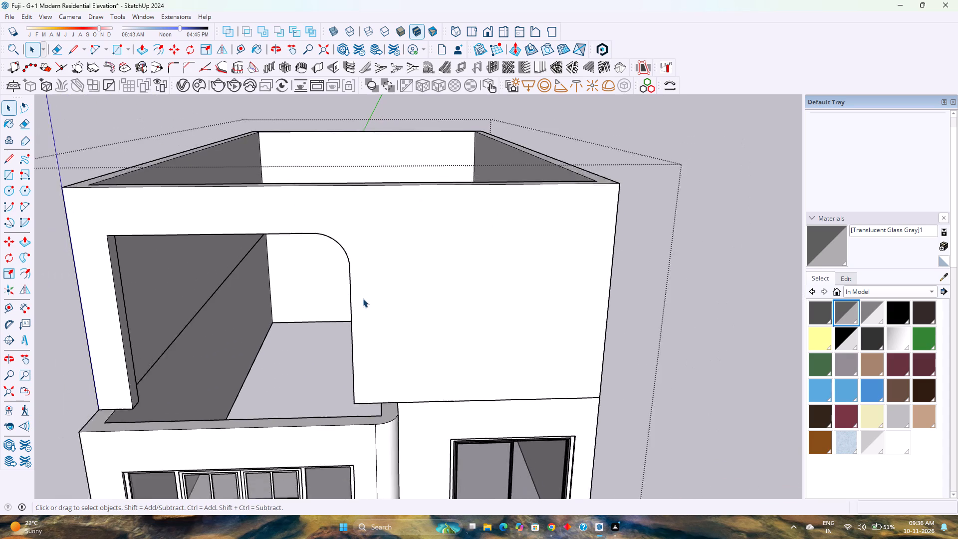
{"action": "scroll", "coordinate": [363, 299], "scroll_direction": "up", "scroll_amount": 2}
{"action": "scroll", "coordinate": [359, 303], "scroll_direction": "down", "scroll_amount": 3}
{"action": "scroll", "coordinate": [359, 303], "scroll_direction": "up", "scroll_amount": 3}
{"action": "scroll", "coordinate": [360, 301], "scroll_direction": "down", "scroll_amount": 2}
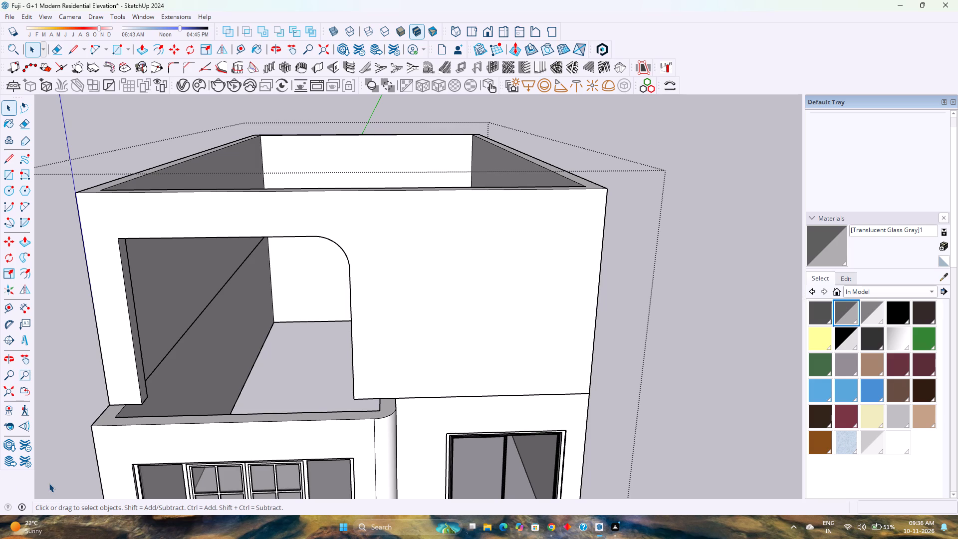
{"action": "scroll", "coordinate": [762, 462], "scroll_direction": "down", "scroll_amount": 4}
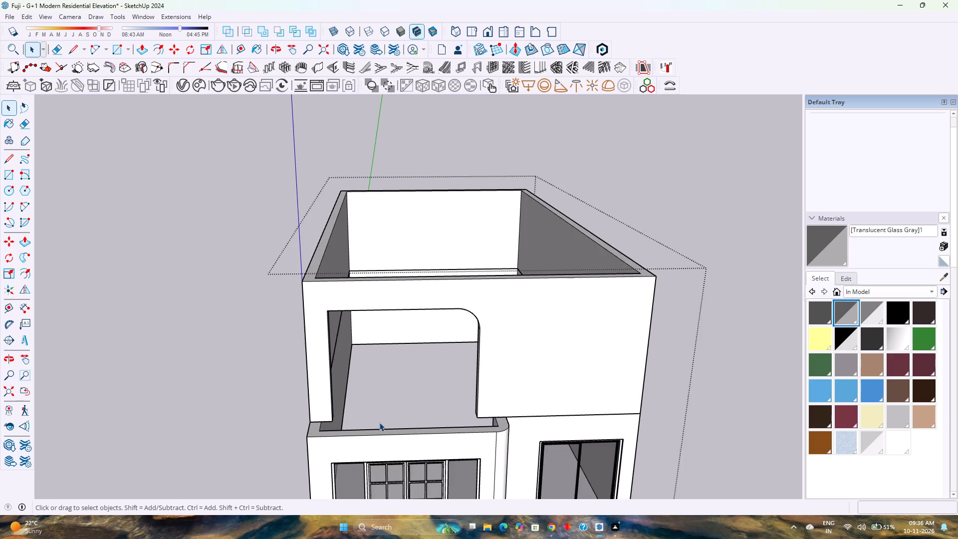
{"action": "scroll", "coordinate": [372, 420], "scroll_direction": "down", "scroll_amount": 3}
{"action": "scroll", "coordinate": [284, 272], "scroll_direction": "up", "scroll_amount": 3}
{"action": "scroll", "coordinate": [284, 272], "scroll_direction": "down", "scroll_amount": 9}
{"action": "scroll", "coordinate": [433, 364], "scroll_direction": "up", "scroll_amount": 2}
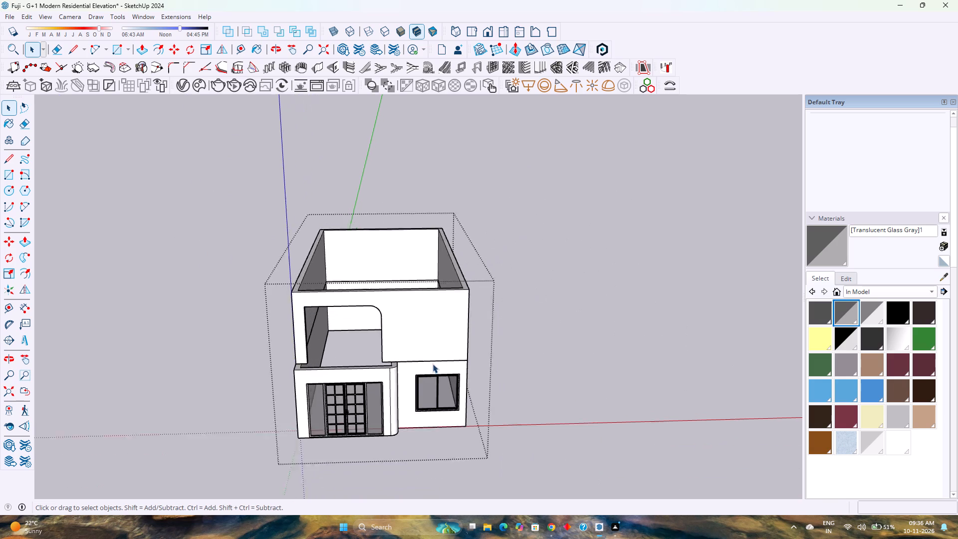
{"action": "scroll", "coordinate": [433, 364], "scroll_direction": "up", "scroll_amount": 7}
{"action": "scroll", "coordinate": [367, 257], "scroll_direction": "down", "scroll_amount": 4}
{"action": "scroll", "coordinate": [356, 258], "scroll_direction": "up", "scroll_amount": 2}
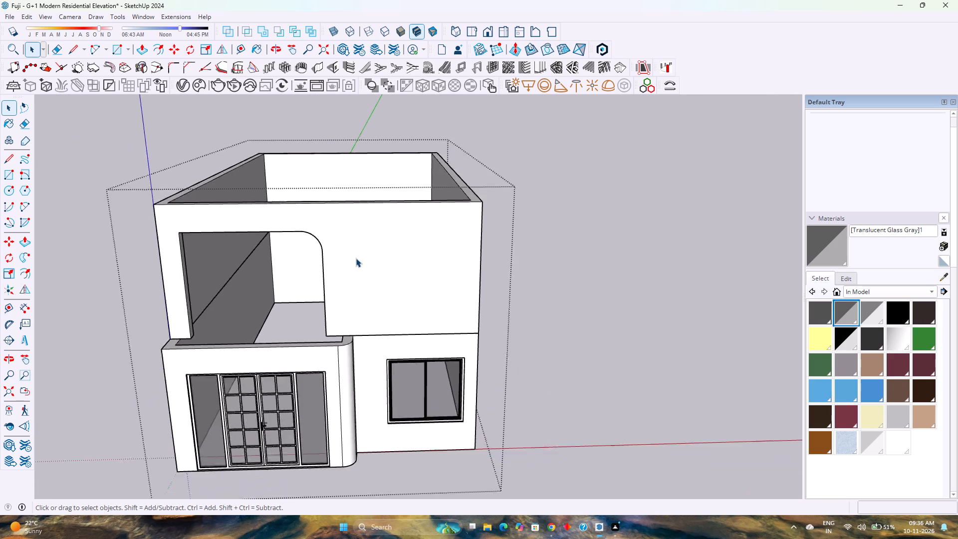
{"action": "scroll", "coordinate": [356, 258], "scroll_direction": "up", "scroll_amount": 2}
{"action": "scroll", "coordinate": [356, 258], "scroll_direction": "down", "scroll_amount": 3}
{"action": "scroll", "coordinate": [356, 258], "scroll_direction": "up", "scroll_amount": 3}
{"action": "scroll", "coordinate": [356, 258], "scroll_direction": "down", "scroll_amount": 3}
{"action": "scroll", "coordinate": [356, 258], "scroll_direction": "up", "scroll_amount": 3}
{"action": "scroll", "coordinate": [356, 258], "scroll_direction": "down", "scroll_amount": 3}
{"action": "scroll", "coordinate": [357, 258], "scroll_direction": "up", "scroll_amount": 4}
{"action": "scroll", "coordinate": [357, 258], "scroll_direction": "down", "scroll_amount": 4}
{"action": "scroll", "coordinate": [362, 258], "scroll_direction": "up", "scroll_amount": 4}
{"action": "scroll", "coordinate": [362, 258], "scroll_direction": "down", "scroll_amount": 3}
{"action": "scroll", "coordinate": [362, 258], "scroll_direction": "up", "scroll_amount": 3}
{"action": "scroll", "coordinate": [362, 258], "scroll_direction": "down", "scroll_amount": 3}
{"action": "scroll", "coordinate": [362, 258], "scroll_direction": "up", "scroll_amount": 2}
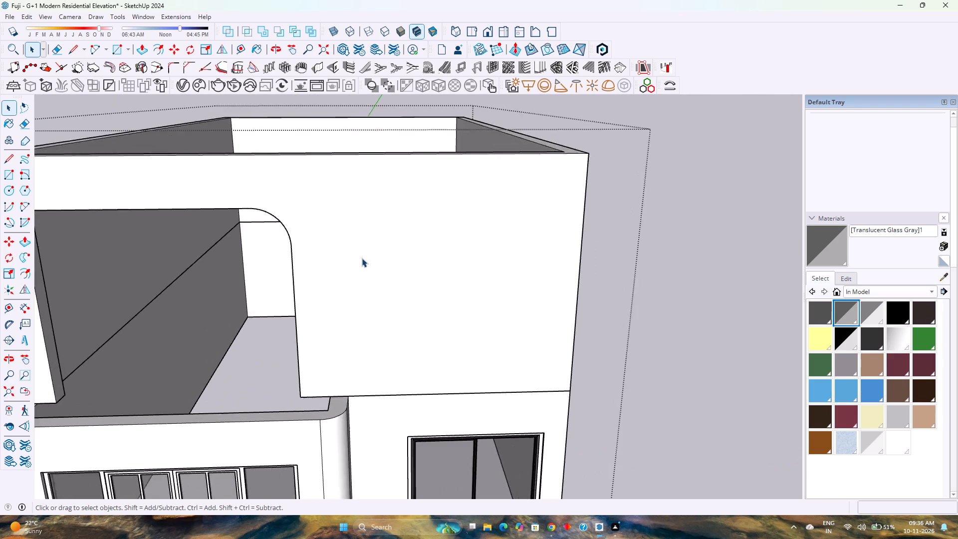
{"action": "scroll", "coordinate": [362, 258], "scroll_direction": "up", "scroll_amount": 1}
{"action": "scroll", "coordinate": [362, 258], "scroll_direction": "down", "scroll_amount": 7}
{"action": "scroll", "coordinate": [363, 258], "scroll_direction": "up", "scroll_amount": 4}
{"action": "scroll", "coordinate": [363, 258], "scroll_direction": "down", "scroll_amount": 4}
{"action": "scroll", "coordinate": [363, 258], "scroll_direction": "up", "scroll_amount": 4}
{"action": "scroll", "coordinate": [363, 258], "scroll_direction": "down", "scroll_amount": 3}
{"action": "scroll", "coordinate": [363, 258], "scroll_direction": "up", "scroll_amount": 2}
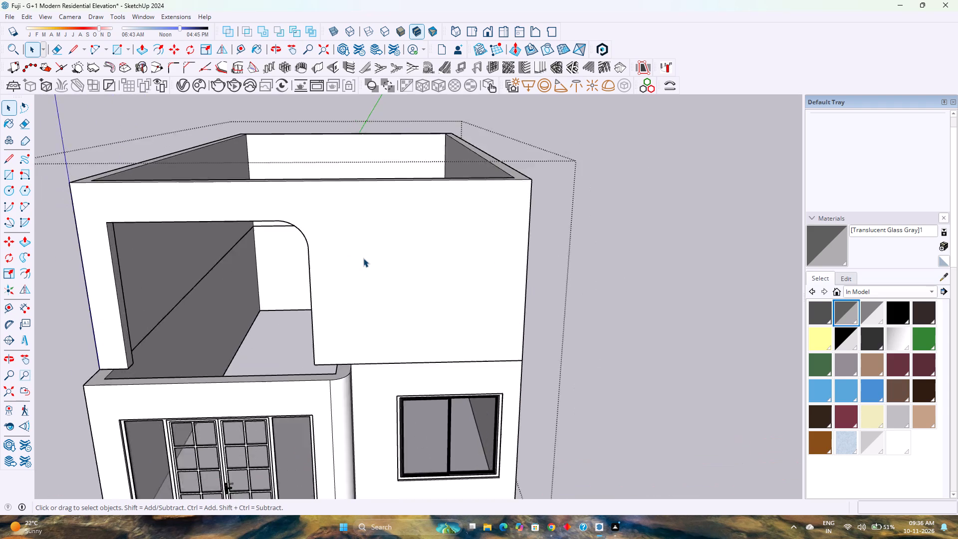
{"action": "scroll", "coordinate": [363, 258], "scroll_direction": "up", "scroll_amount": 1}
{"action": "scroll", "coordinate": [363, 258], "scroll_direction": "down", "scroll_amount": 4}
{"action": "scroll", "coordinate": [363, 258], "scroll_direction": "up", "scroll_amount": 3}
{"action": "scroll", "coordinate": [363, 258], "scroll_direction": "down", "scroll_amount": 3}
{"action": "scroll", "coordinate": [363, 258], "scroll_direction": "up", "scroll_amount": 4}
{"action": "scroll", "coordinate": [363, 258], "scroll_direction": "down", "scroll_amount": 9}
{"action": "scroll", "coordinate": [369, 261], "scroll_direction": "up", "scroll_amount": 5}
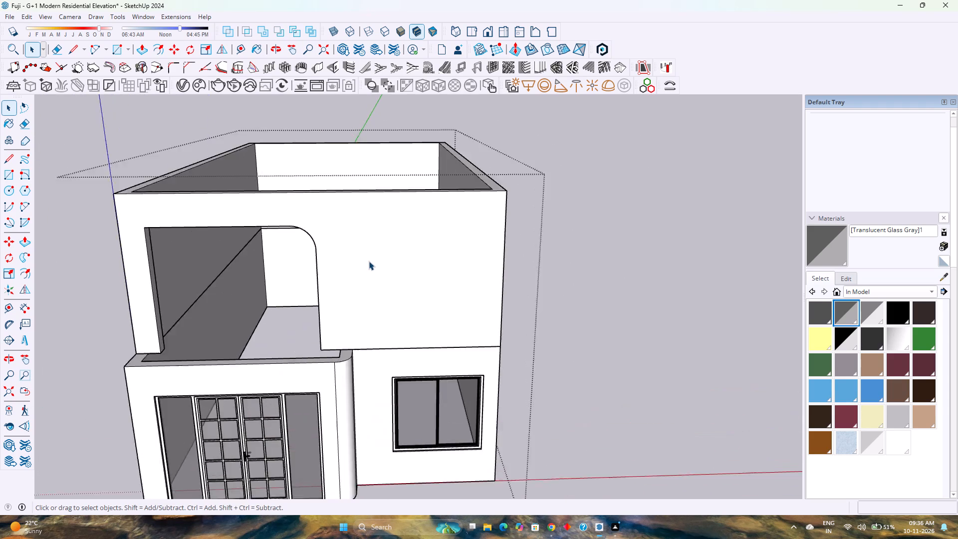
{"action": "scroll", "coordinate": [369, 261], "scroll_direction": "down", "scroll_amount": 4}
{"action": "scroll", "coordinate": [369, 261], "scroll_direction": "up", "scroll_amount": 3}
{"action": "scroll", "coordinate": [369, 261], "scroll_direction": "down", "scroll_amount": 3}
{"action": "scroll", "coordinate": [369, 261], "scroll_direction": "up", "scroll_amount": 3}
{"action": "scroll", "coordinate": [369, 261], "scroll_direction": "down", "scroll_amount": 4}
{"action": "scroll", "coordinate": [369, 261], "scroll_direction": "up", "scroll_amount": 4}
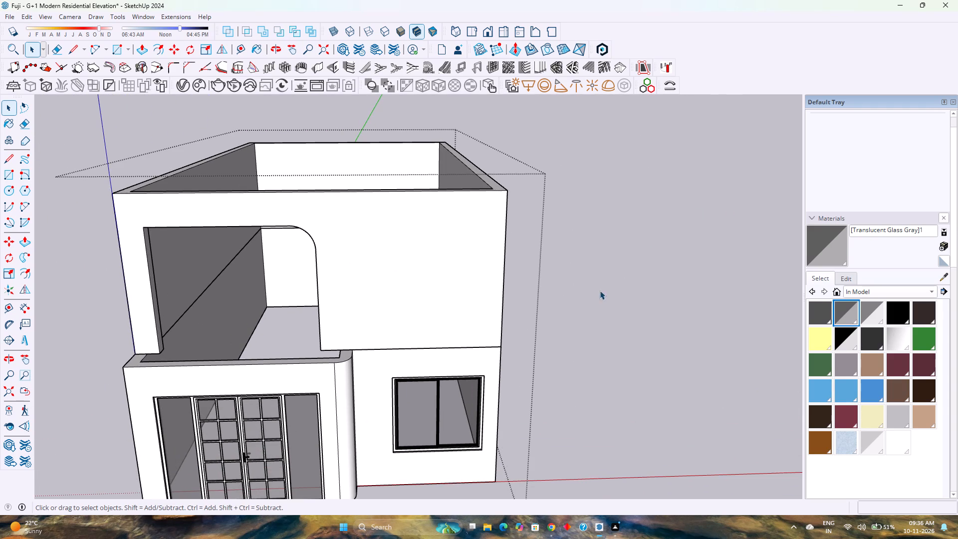
Open the first-floor group for editing and place a vertical guide 2'6" inward from the front face's right edge.
{"action": "left_click", "coordinate": [421, 263]}
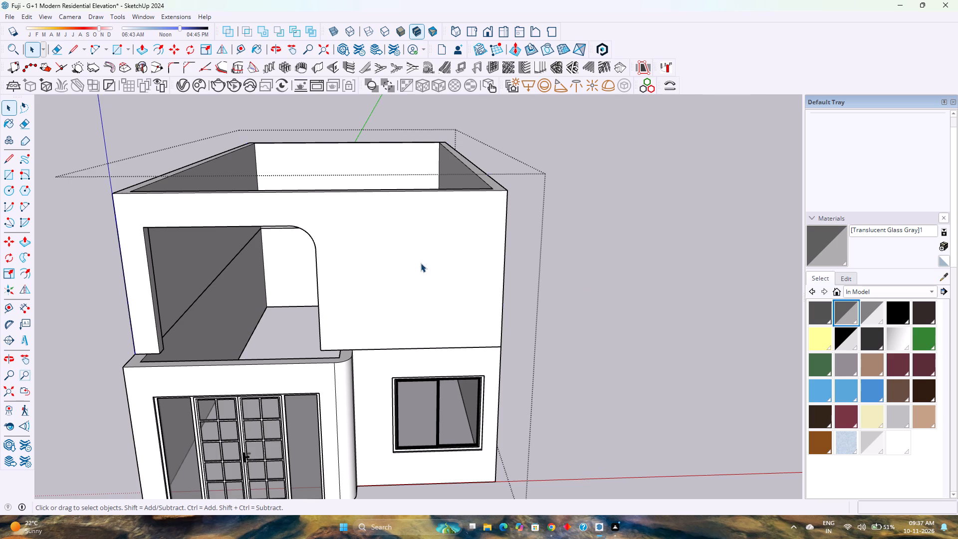
{"action": "left_click", "coordinate": [421, 263]}
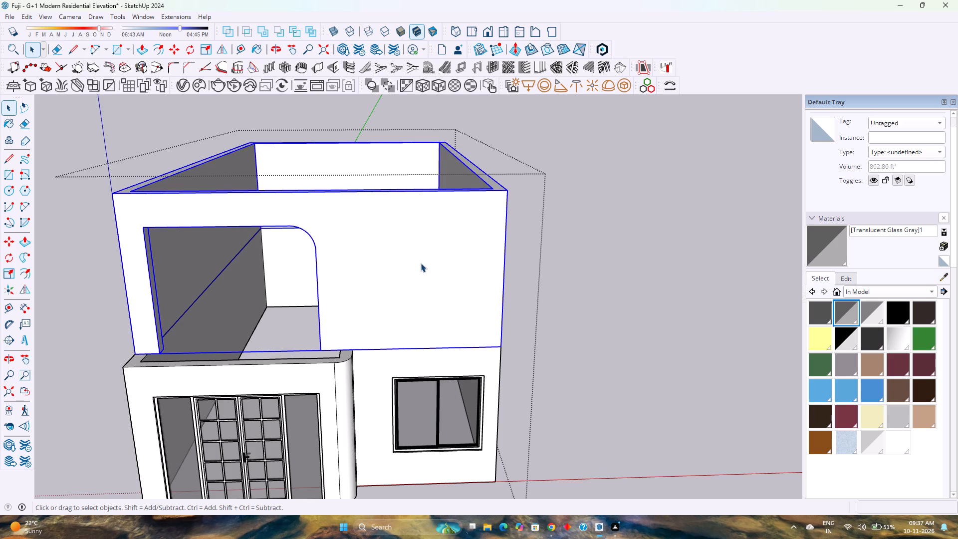
{"action": "left_click", "coordinate": [421, 263]}
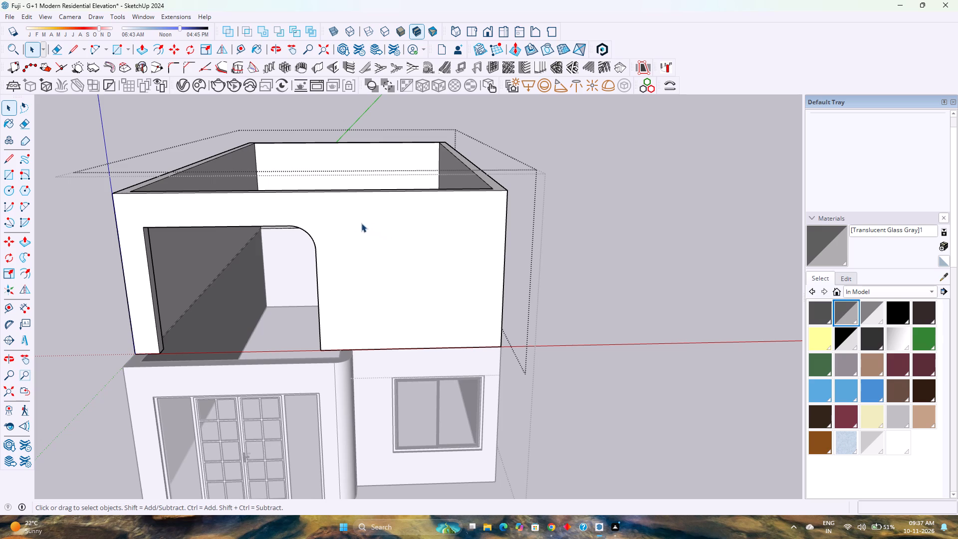
{"action": "left_click", "coordinate": [243, 56]}
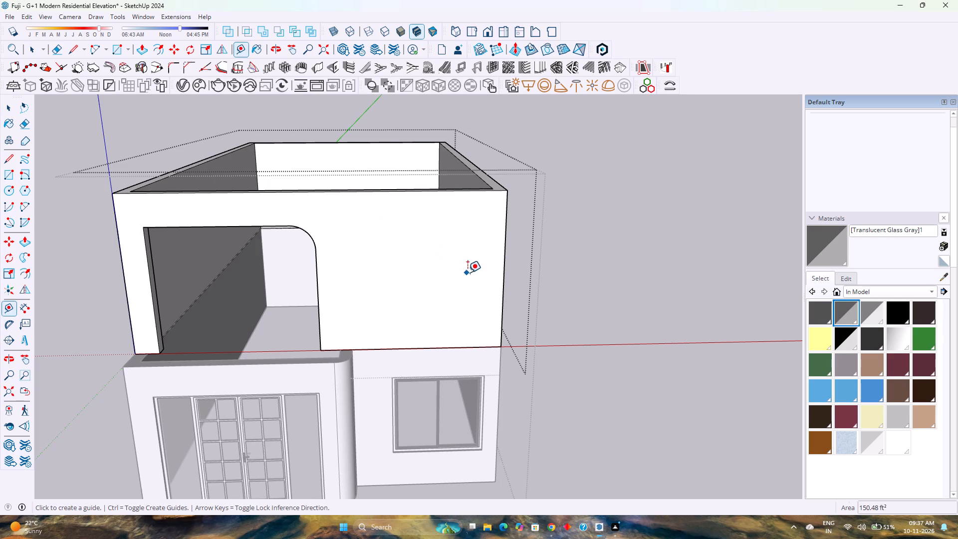
{"action": "left_click", "coordinate": [504, 275]}
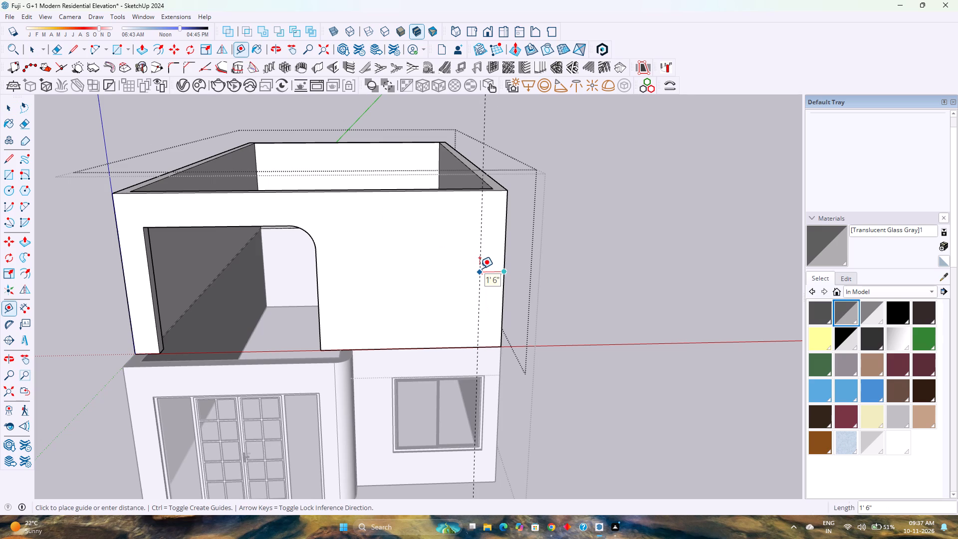
{"action": "type", "text": "2'"}
{"action": "key", "text": "Return"}
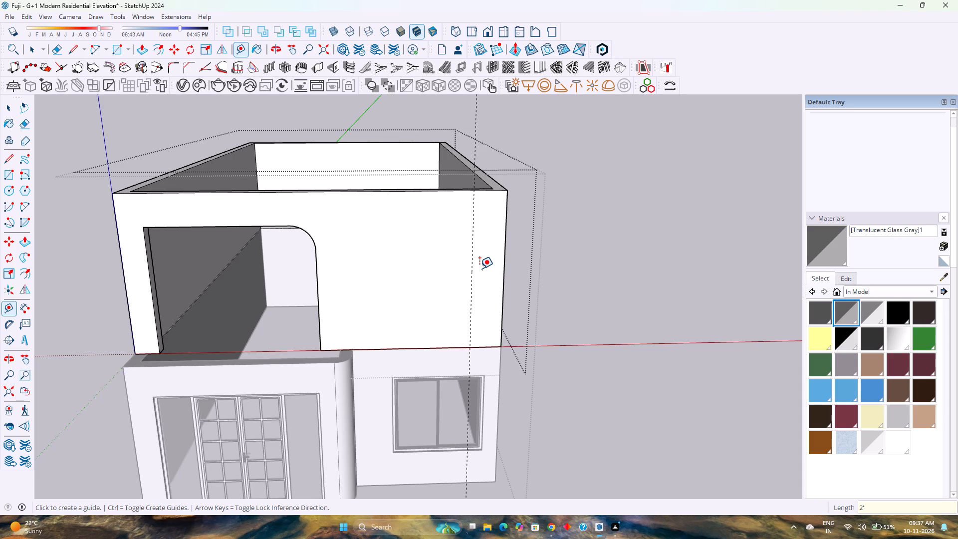
{"action": "type", "text": "2'6\""}
{"action": "key", "text": "Return"}
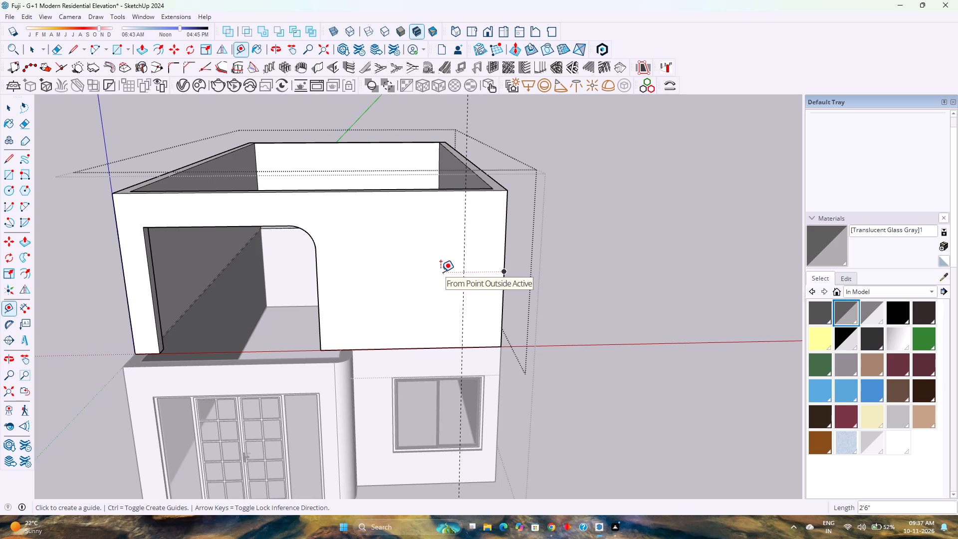
Place a second vertical guide on the first-floor front face, 4' further inward from the existing vertical guide.
{"action": "scroll", "coordinate": [441, 272], "scroll_direction": "down", "scroll_amount": 1}
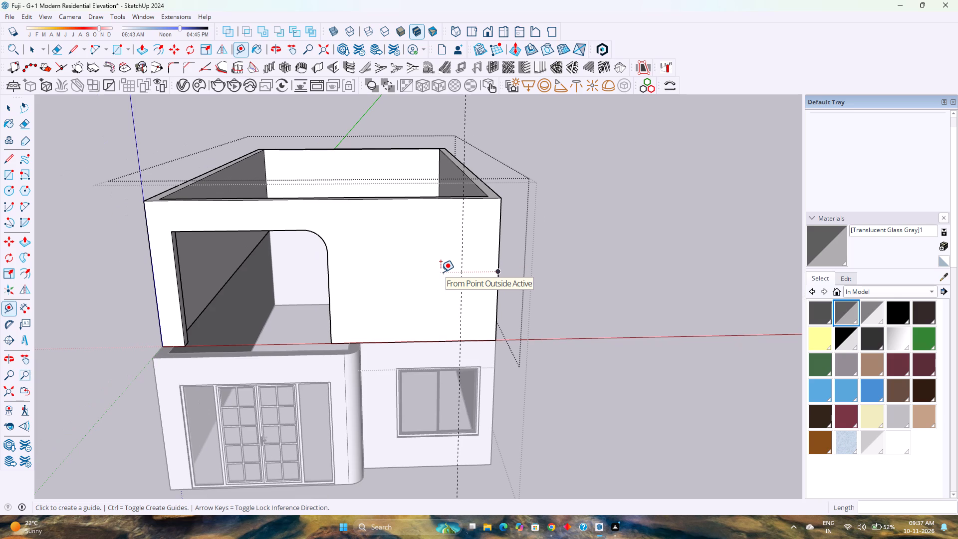
{"action": "scroll", "coordinate": [441, 272], "scroll_direction": "up", "scroll_amount": 1}
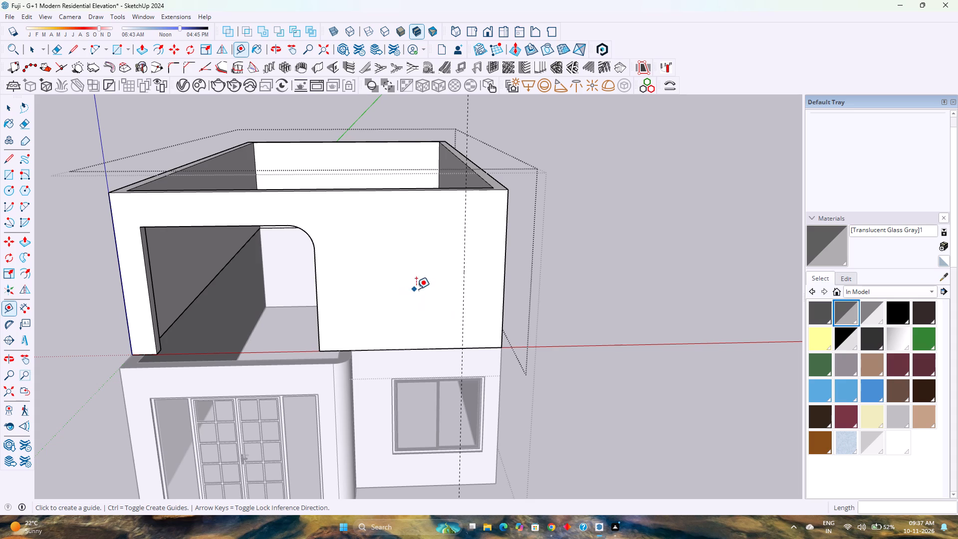
{"action": "left_click", "coordinate": [463, 305]}
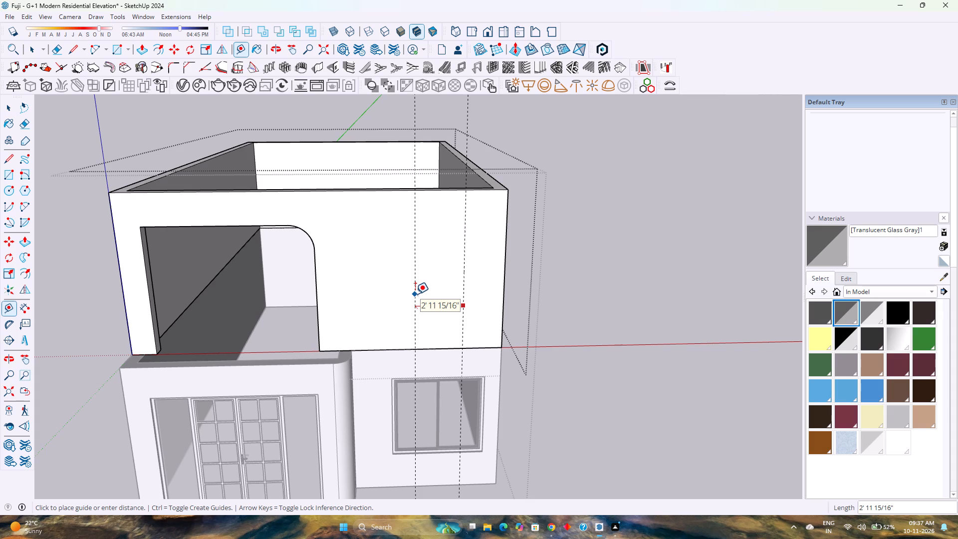
{"action": "type", "text": "3'"}
{"action": "key", "text": "Return"}
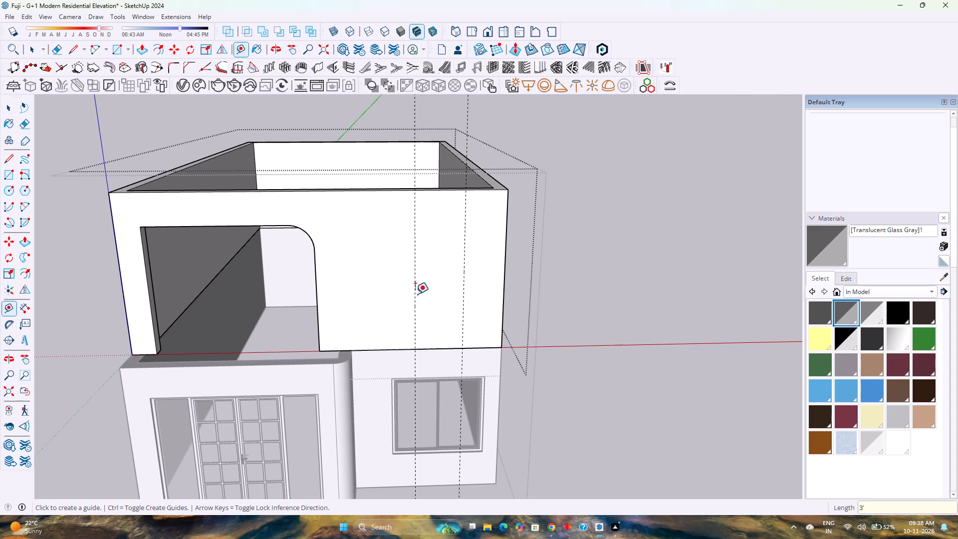
{"action": "type", "text": "4'"}
{"action": "key", "text": "Return"}
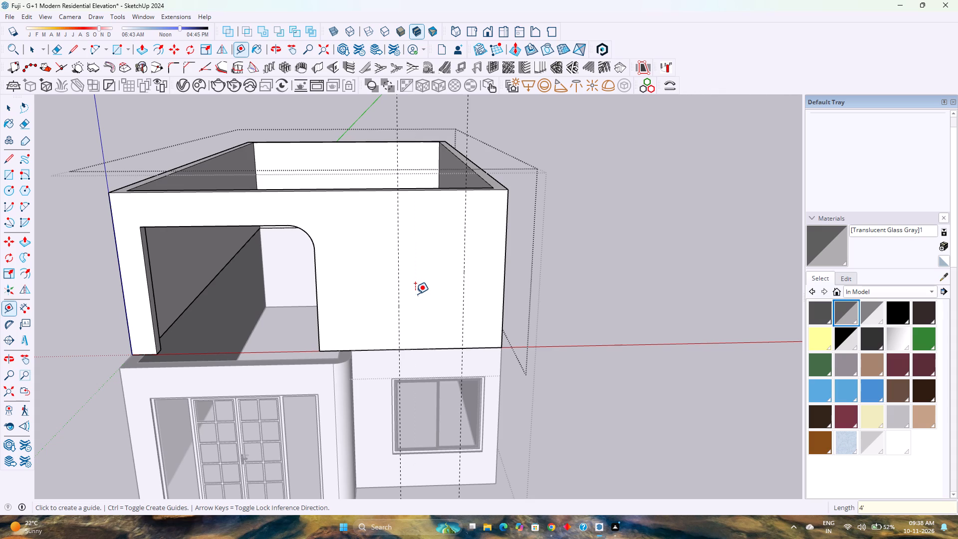
Place horizontal guides on the front face level with the round-cornered opening's top, 8' up, and 2'6" above the bottom edge.
{"action": "left_click", "coordinate": [442, 351]}
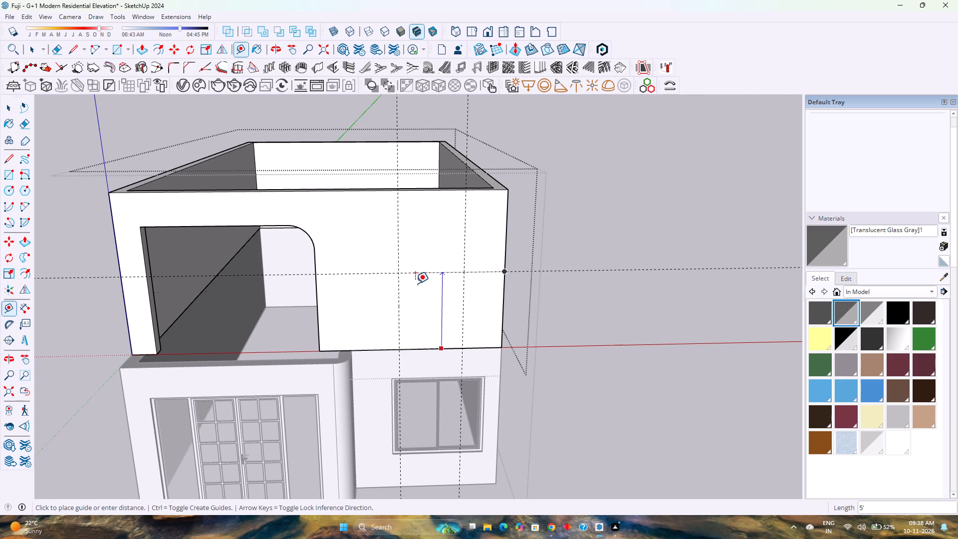
{"action": "key", "text": "Up"}
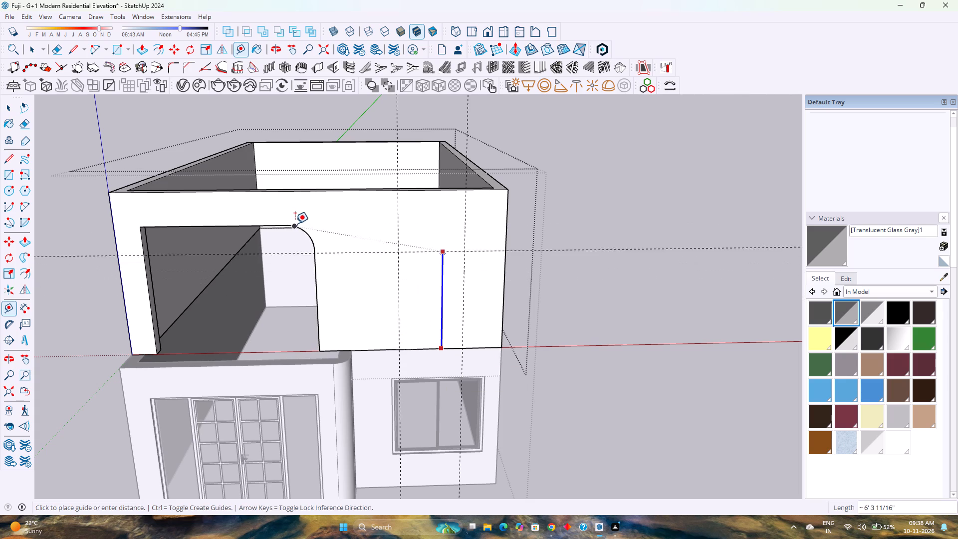
{"action": "left_click", "coordinate": [282, 224]}
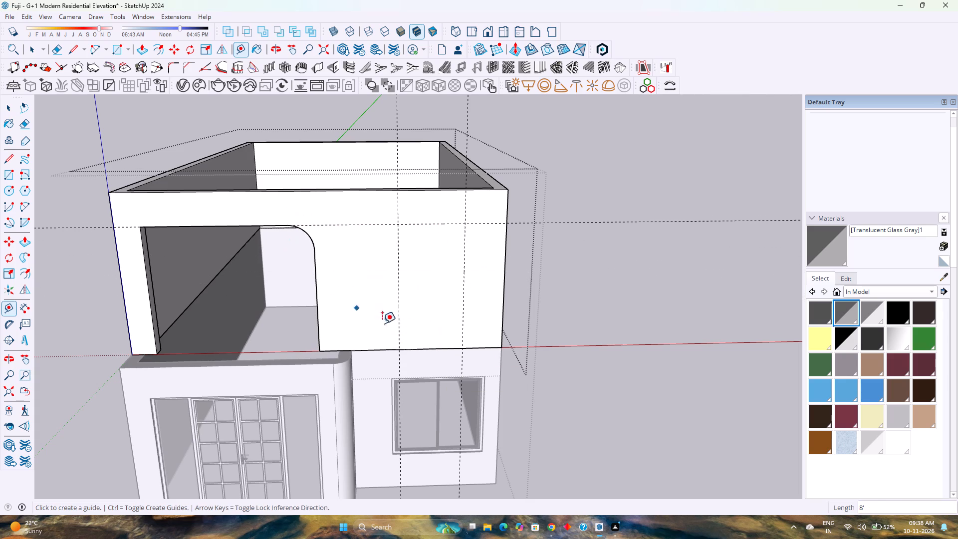
{"action": "left_click", "coordinate": [438, 348]}
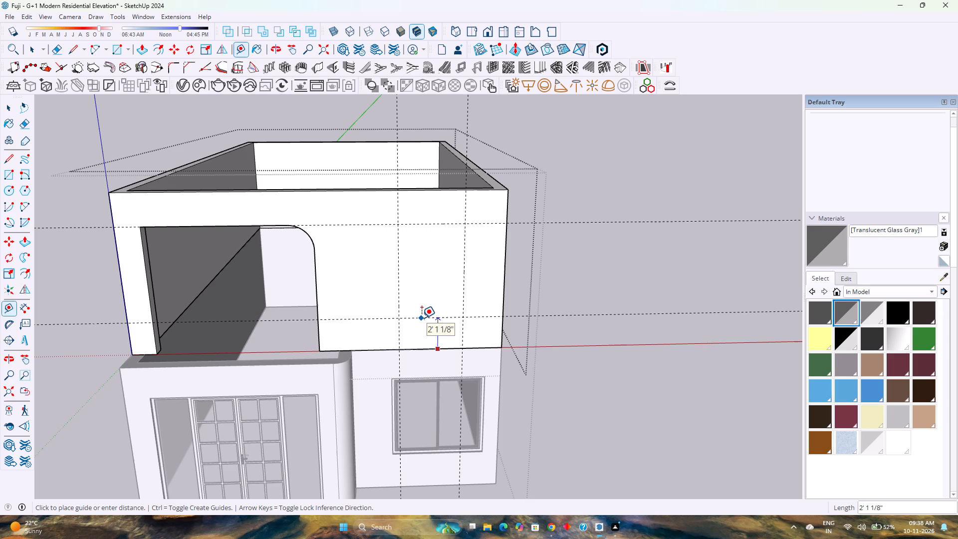
{"action": "type", "text": "2'6\""}
{"action": "key", "text": "Return"}
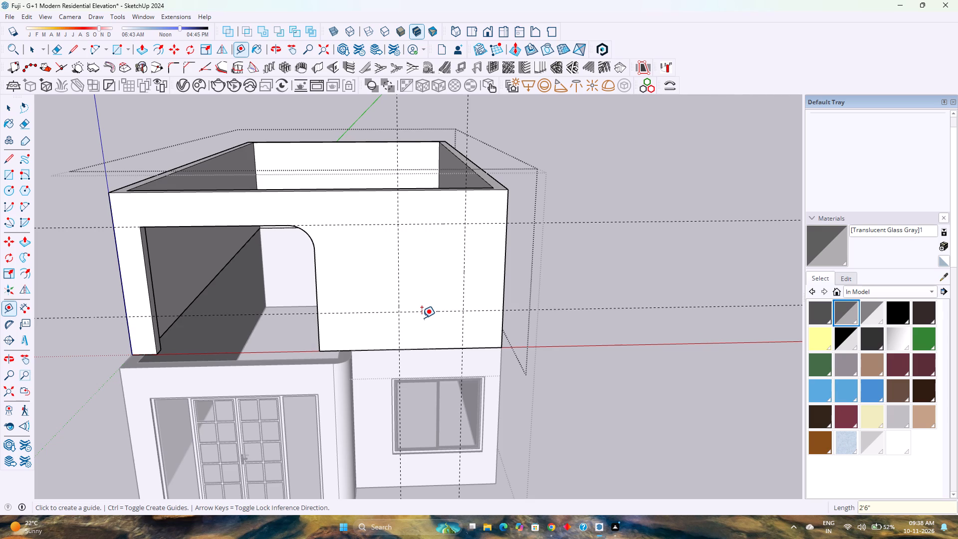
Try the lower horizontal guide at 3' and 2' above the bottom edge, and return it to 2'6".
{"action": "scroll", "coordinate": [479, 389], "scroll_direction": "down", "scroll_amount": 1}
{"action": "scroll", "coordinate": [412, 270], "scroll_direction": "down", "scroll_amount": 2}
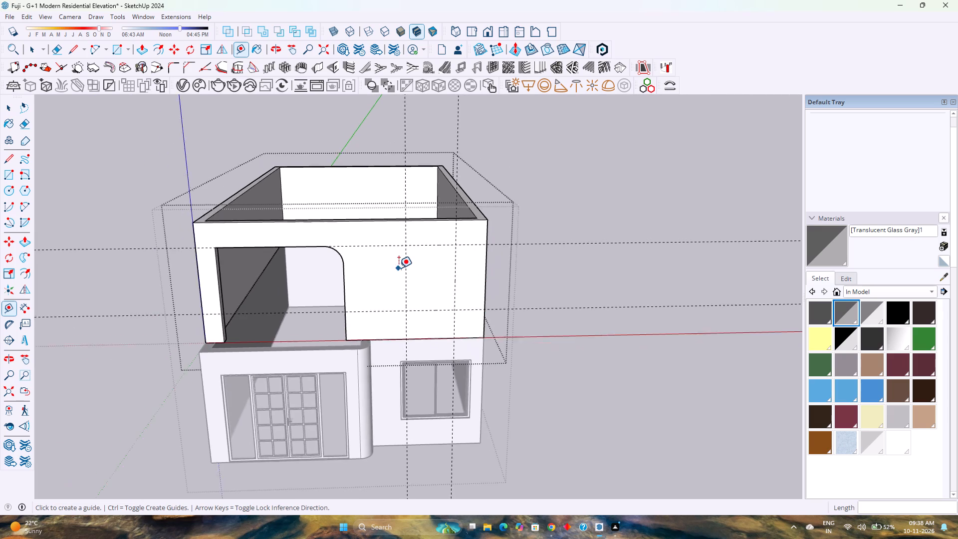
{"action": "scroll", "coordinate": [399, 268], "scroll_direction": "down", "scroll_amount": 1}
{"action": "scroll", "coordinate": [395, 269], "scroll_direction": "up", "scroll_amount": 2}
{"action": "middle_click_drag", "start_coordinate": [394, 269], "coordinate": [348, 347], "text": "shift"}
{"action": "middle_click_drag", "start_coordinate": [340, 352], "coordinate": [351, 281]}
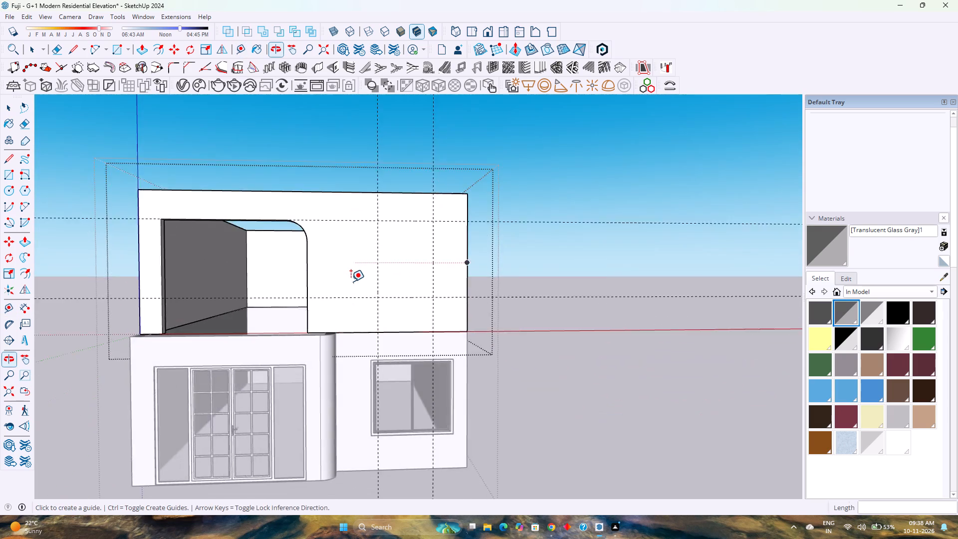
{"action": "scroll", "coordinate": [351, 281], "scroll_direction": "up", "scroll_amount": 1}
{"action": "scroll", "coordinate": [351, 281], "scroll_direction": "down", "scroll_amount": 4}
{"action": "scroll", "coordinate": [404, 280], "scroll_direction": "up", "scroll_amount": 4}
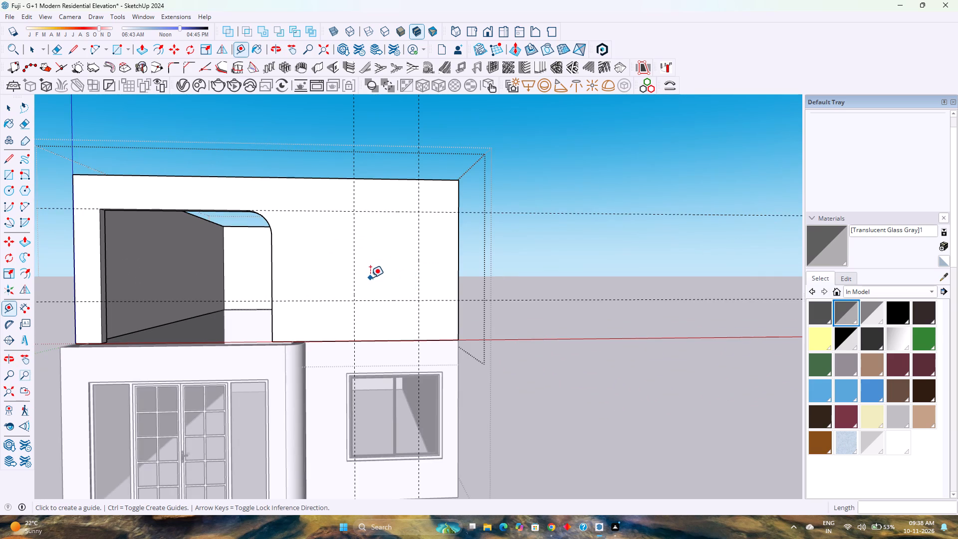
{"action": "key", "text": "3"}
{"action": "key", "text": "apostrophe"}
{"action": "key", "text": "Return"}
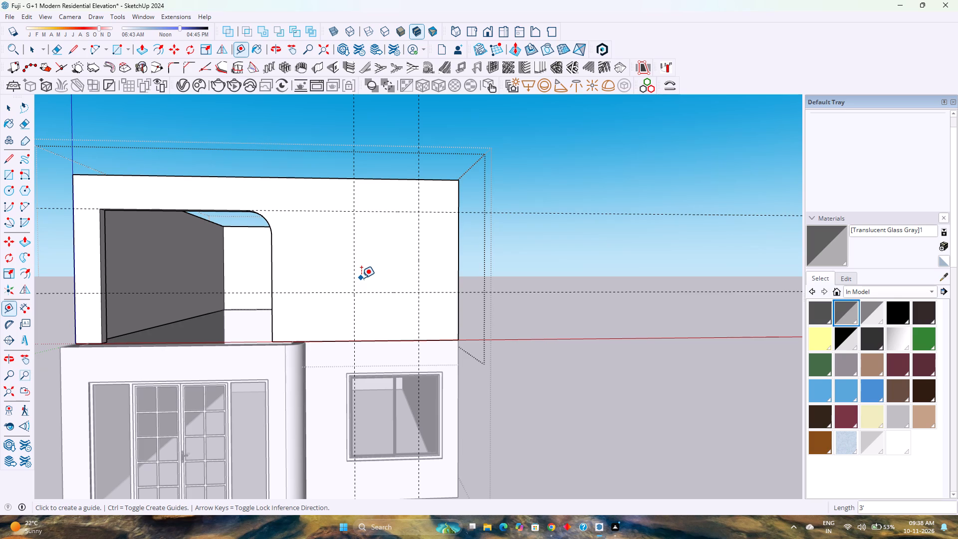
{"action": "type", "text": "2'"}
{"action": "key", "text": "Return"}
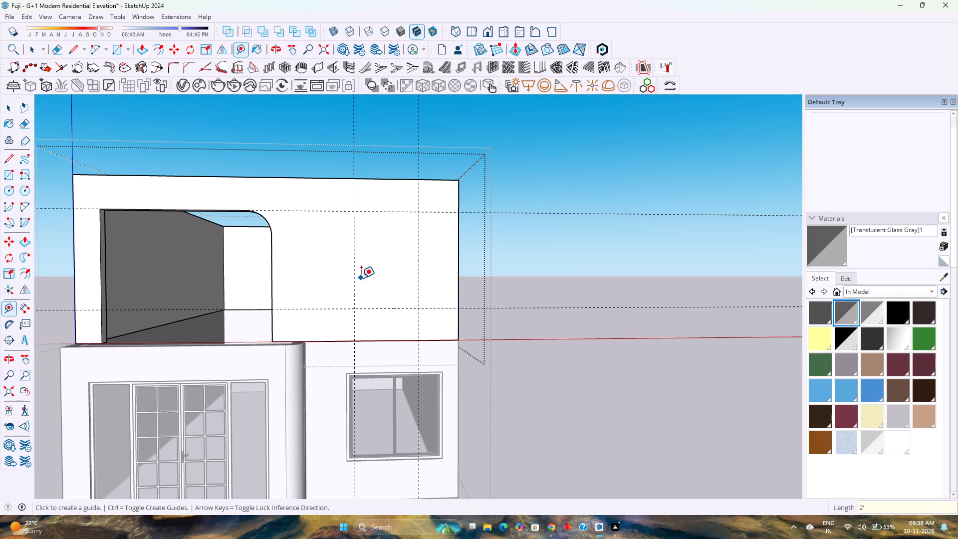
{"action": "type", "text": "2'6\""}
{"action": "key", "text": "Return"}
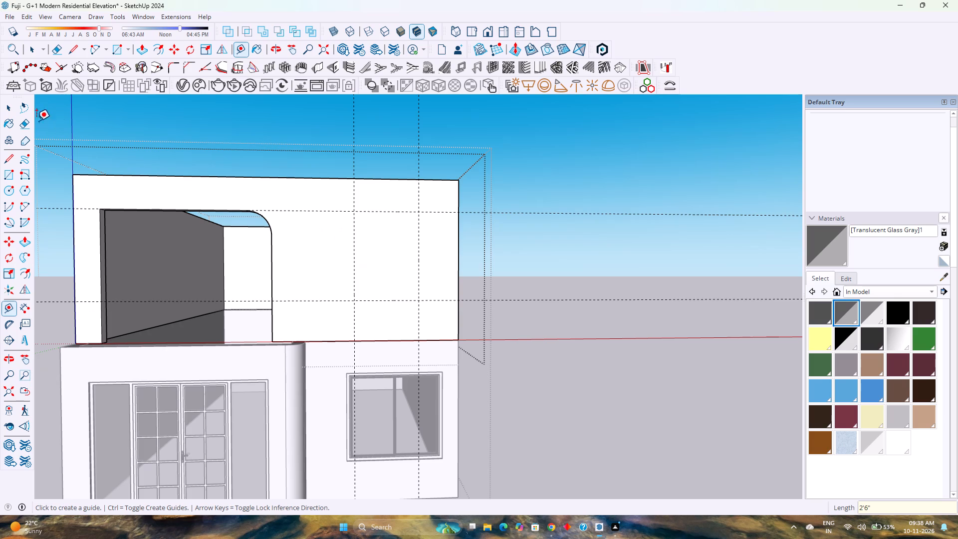
Place corner guides 1' below the upper horizontal guide and 1' inward from each of the two vertical guides.
{"action": "left_click", "coordinate": [376, 211]}
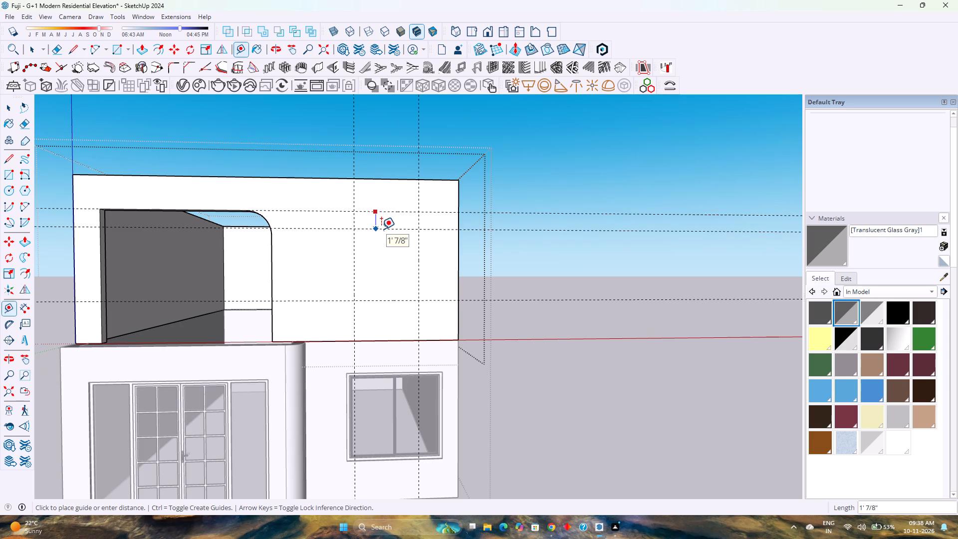
{"action": "type", "text": "1'"}
{"action": "key", "text": "Return"}
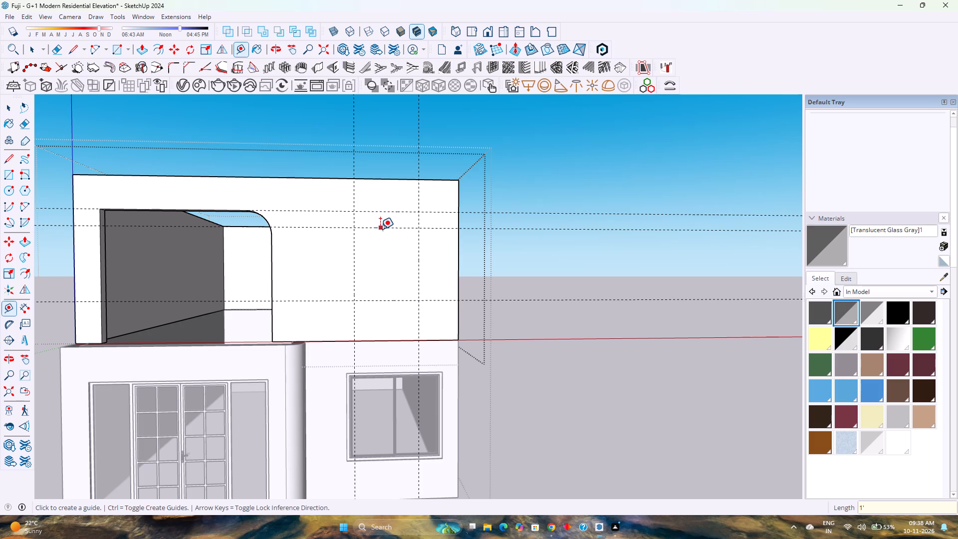
{"action": "left_click", "coordinate": [356, 243]}
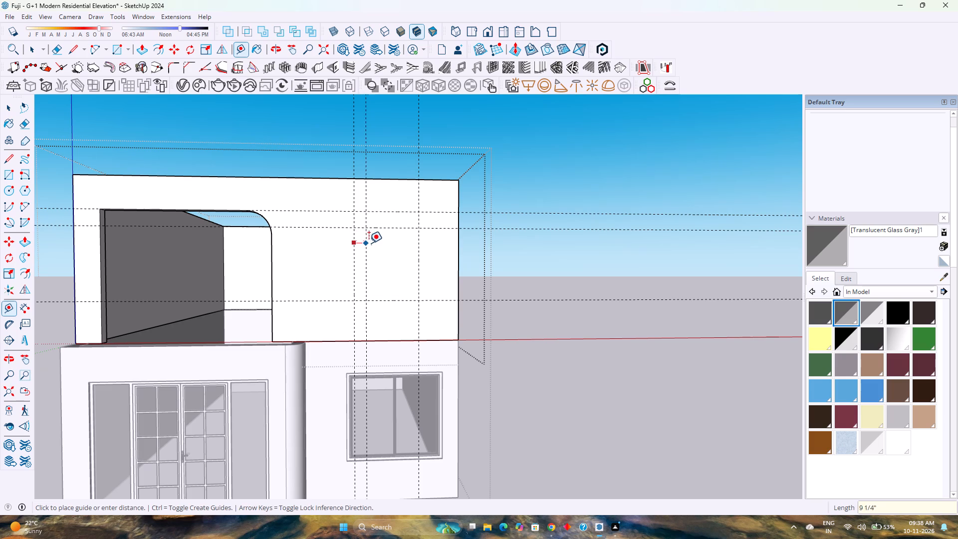
{"action": "type", "text": "1'"}
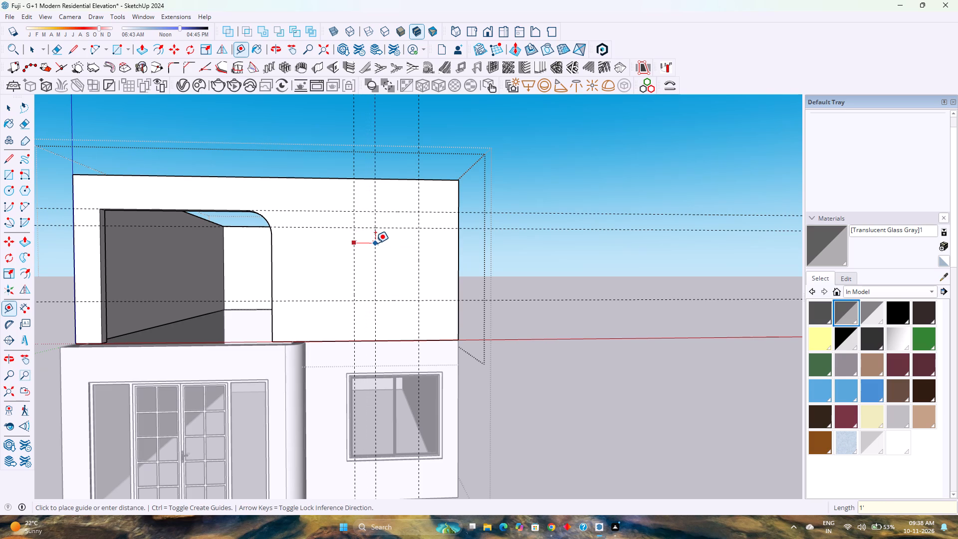
{"action": "key", "text": "Return"}
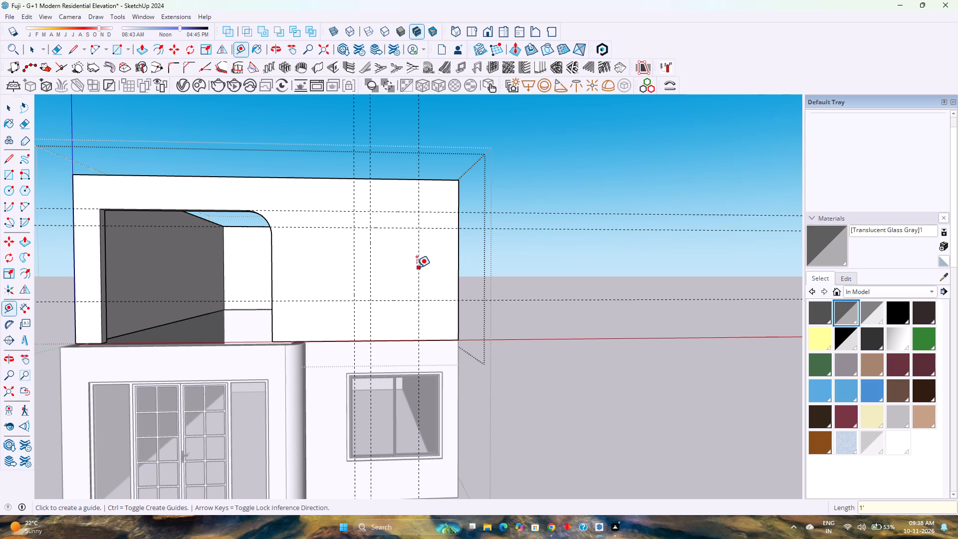
{"action": "left_click", "coordinate": [417, 268]}
{"action": "type", "text": "1'"}
{"action": "key", "text": "Return"}
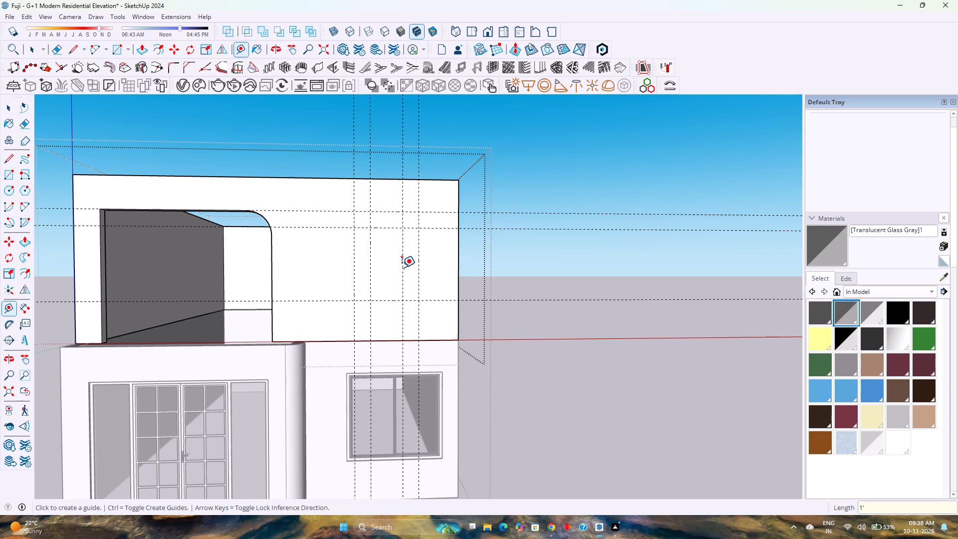
Draw a window rectangle 4' wide and 5'6" high between the outer guides on the front face.
{"action": "key", "text": "r"}
{"action": "left_click", "coordinate": [351, 211]}
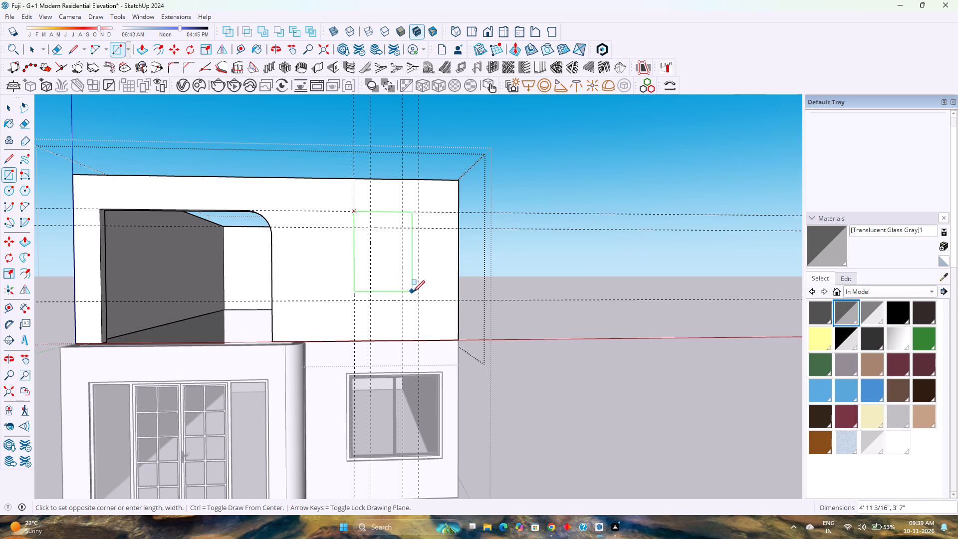
{"action": "left_click", "coordinate": [419, 301]}
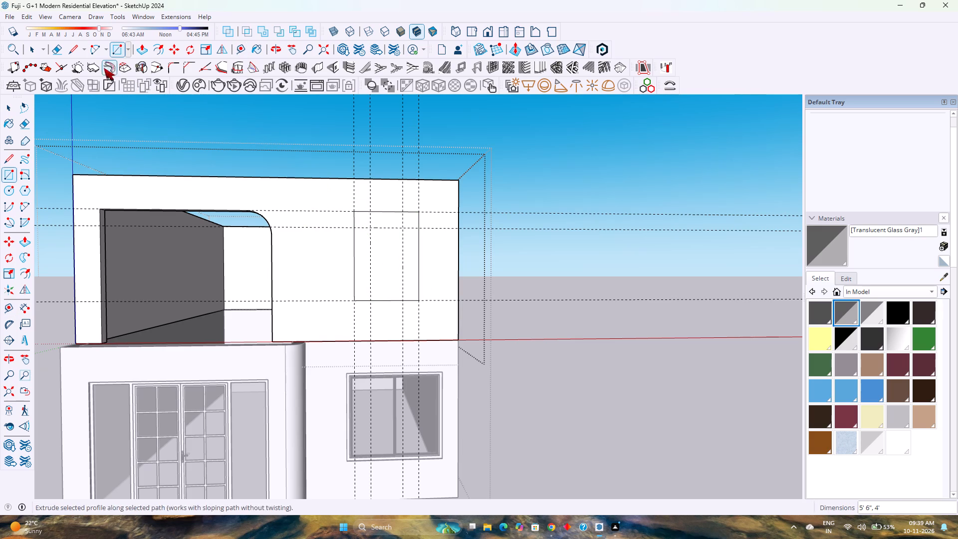
Round both top corners of the window rectangle with 1' radius tangent arcs between the guide intersections, trimming off the corners.
{"action": "left_click", "coordinate": [92, 55]}
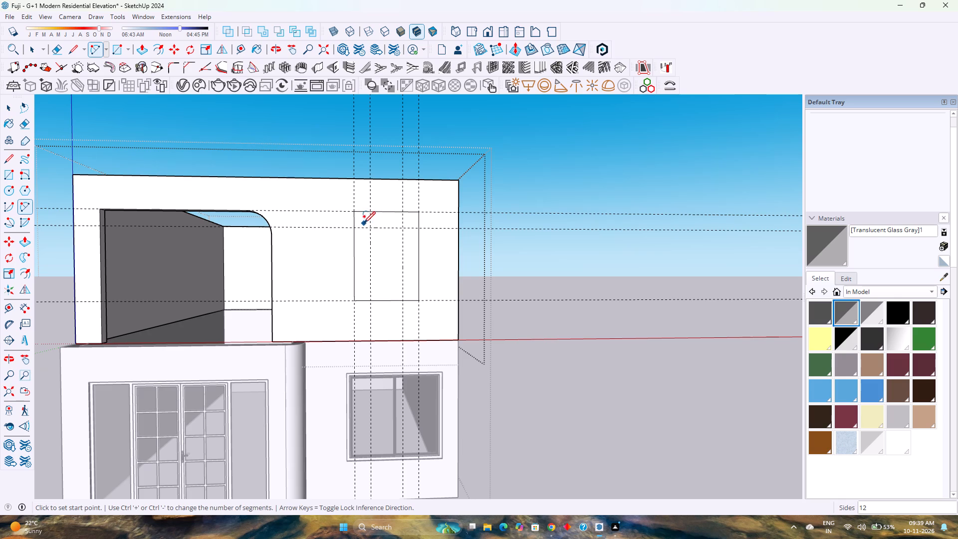
{"action": "left_click", "coordinate": [355, 227]}
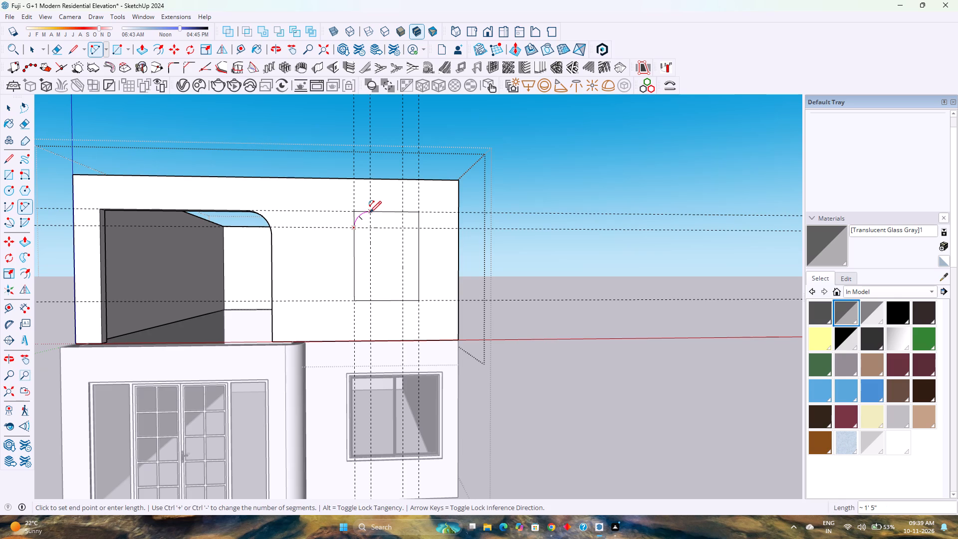
{"action": "left_click", "coordinate": [370, 213]}
{"action": "left_click", "coordinate": [370, 213]}
{"action": "left_click", "coordinate": [405, 214]}
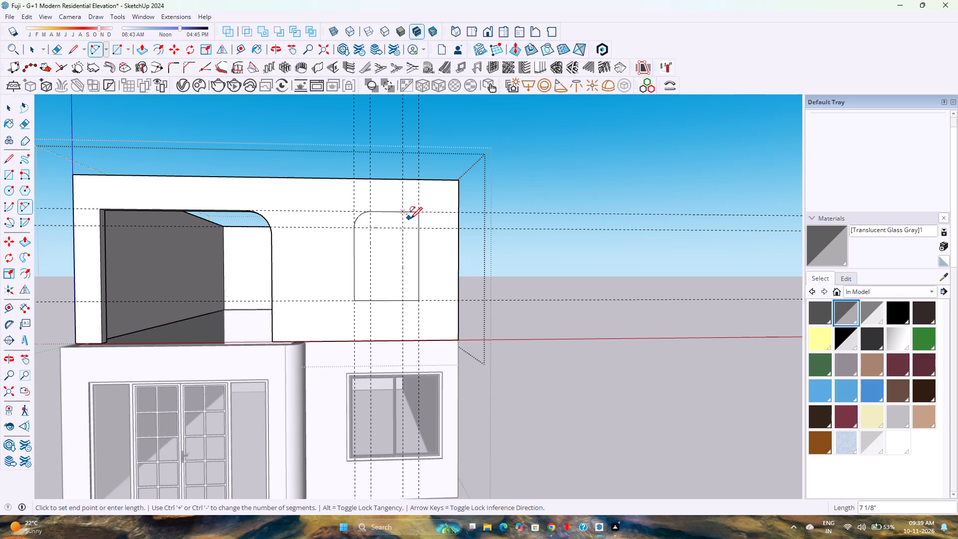
{"action": "double_click", "coordinate": [419, 228]}
Set both top corner arcs of the window outline to 120 segments.
{"action": "key", "text": "space"}
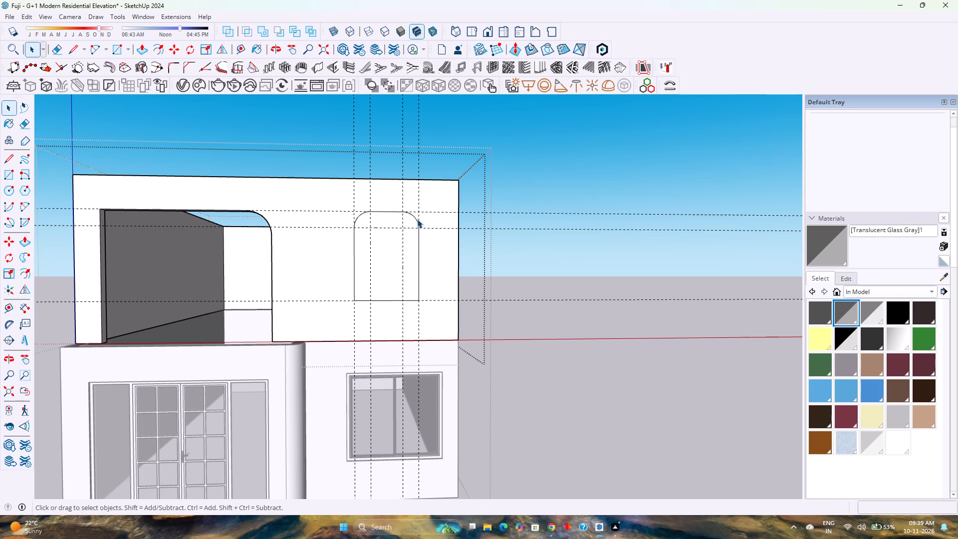
{"action": "left_click", "coordinate": [416, 219]}
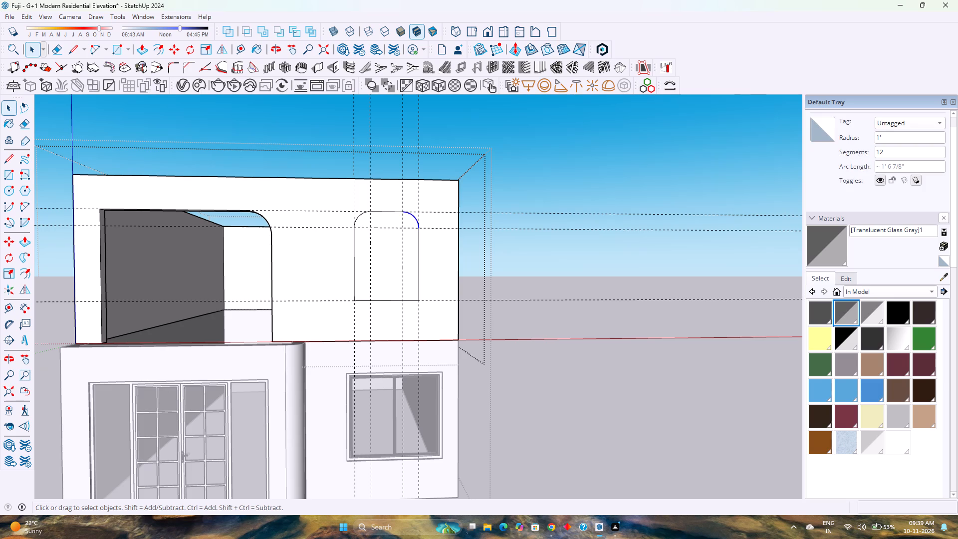
{"action": "left_click", "coordinate": [882, 155]}
{"action": "key", "text": "0"}
{"action": "key", "text": "Return"}
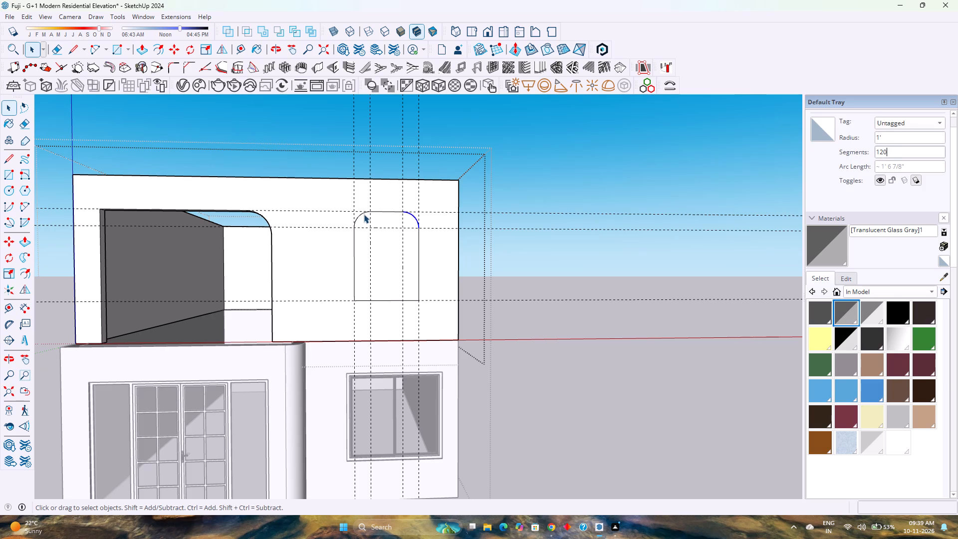
{"action": "left_click", "coordinate": [364, 214]}
{"action": "left_click", "coordinate": [900, 148]}
{"action": "key", "text": "0"}
{"action": "key", "text": "Return"}
Push the round-cornered window outline 9" through the first-floor front wall to cut the window opening.
{"action": "left_click", "coordinate": [380, 265]}
{"action": "scroll", "coordinate": [353, 240], "scroll_direction": "down", "scroll_amount": 3}
{"action": "scroll", "coordinate": [339, 218], "scroll_direction": "up", "scroll_amount": 2}
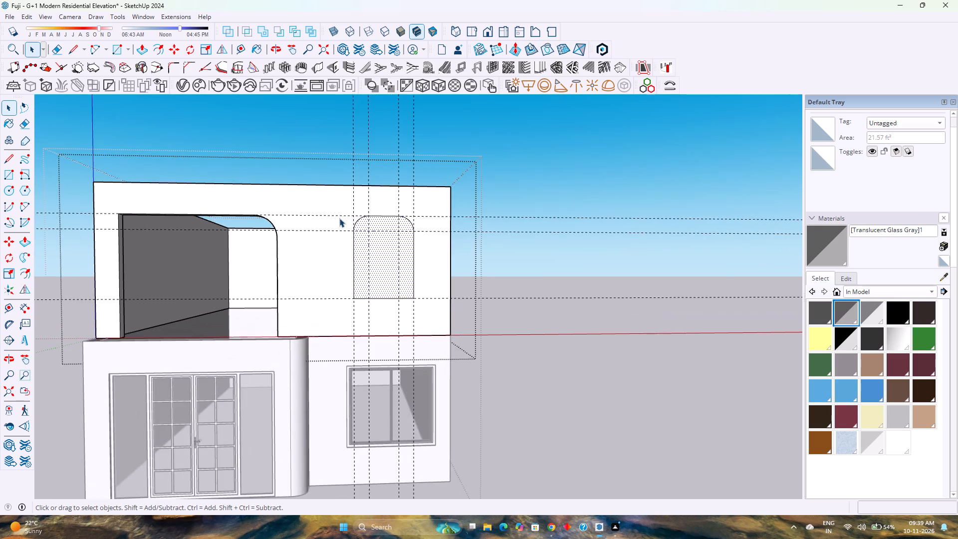
{"action": "middle_click_drag", "start_coordinate": [343, 221], "coordinate": [383, 315]}
{"action": "middle_click", "coordinate": [383, 315]}
{"action": "key", "text": "p"}
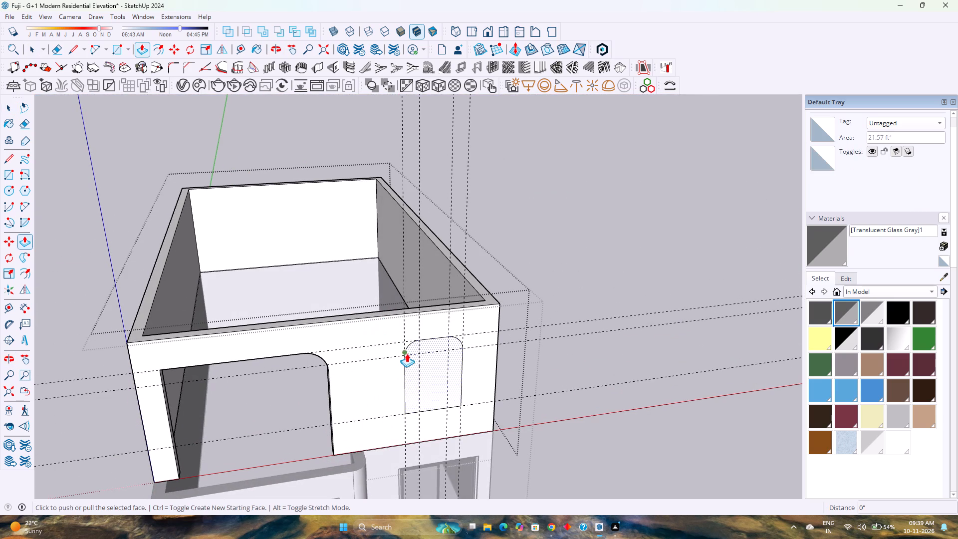
{"action": "left_click", "coordinate": [425, 378]}
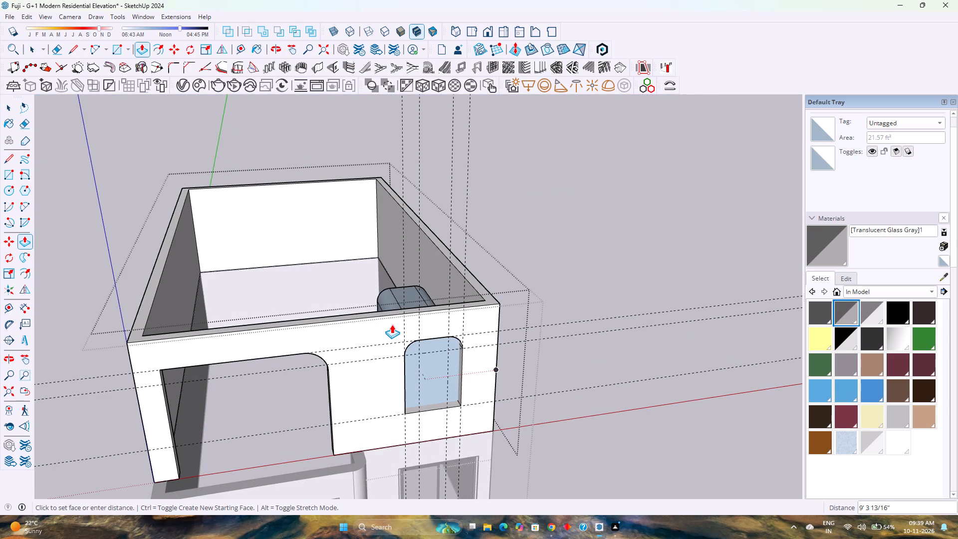
{"action": "key", "text": "9"}
{"action": "key", "text": "Return"}
{"action": "key", "text": "space"}
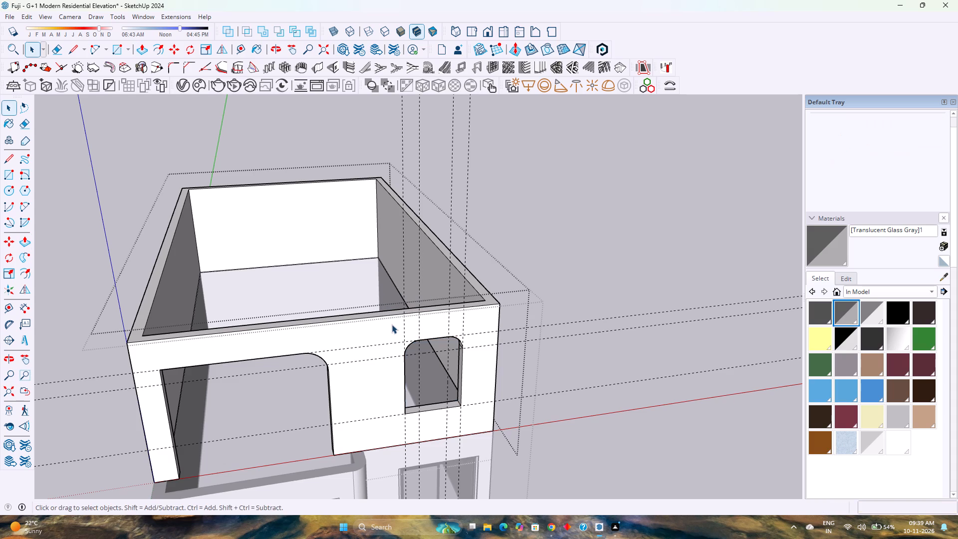
Delete all construction guides and close the first-floor block for editing.
{"action": "scroll", "coordinate": [392, 324], "scroll_direction": "down", "scroll_amount": 4}
{"action": "middle_click_drag", "start_coordinate": [506, 383], "coordinate": [449, 306]}
{"action": "scroll", "coordinate": [446, 300], "scroll_direction": "down", "scroll_amount": 1}
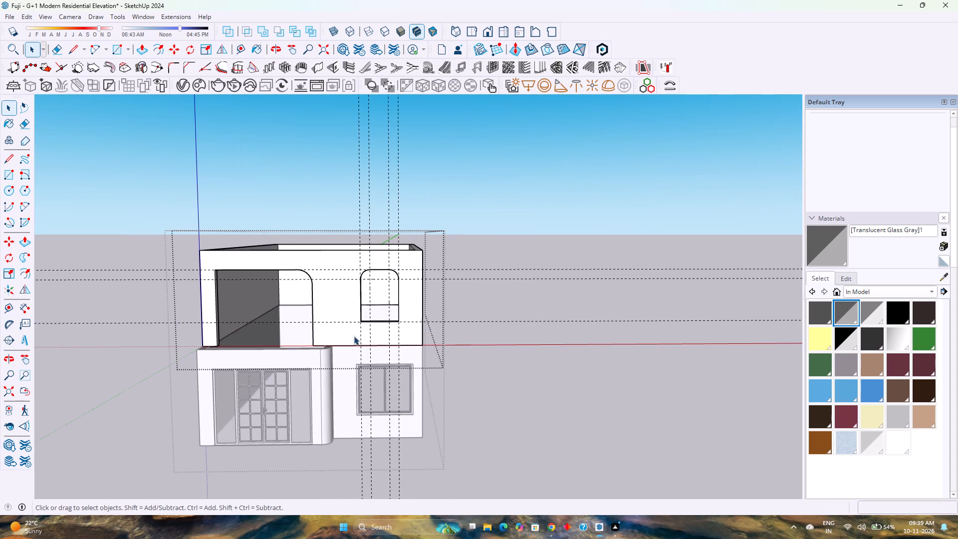
{"action": "left_click", "coordinate": [32, 16]}
{"action": "left_click", "coordinate": [87, 111]}
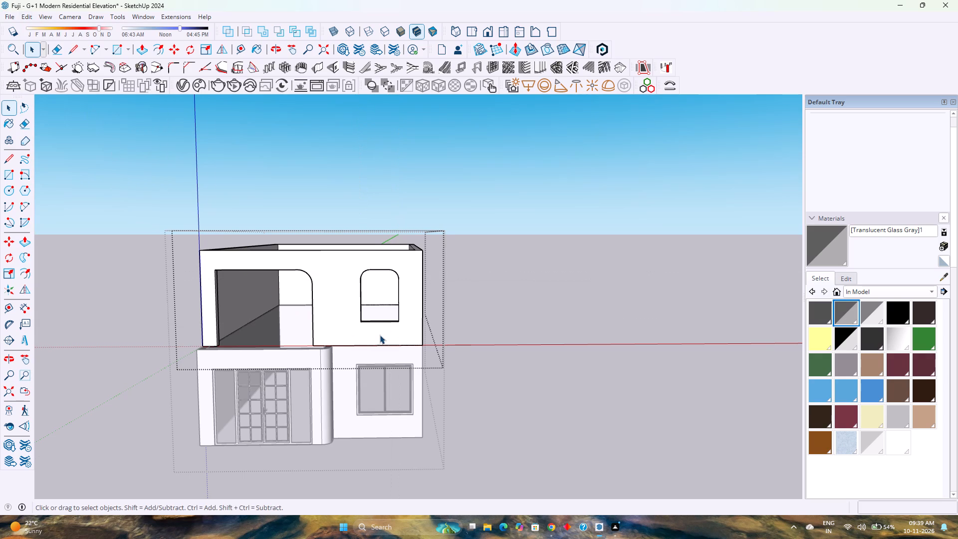
{"action": "scroll", "coordinate": [380, 335], "scroll_direction": "down", "scroll_amount": 3}
{"action": "scroll", "coordinate": [378, 335], "scroll_direction": "up", "scroll_amount": 4}
{"action": "scroll", "coordinate": [377, 335], "scroll_direction": "down", "scroll_amount": 3}
{"action": "scroll", "coordinate": [439, 375], "scroll_direction": "up", "scroll_amount": 3}
{"action": "left_click", "coordinate": [446, 377]}
Examine the two-storey model from the front, above and the side, comparing the first-floor block with the ground floor.
{"action": "scroll", "coordinate": [443, 373], "scroll_direction": "down", "scroll_amount": 2}
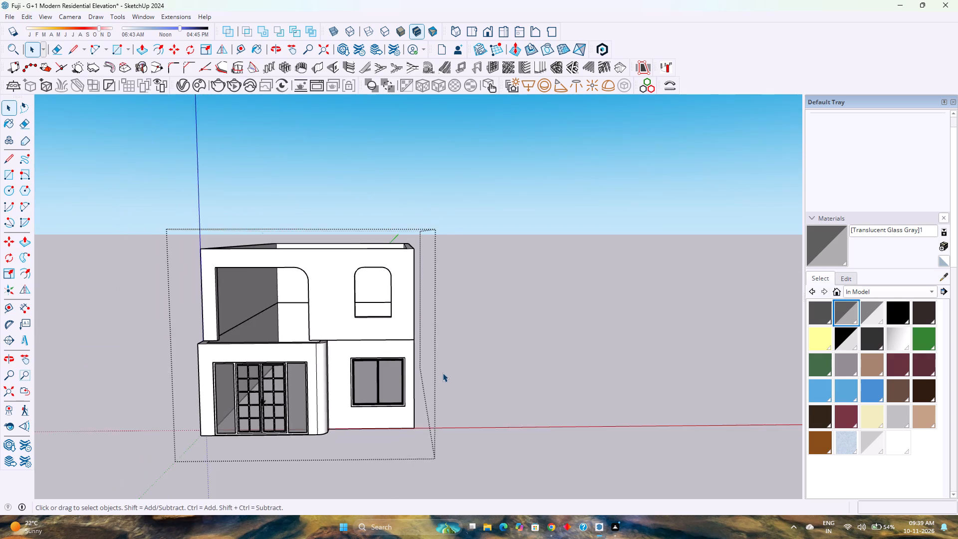
{"action": "scroll", "coordinate": [443, 373], "scroll_direction": "up", "scroll_amount": 1}
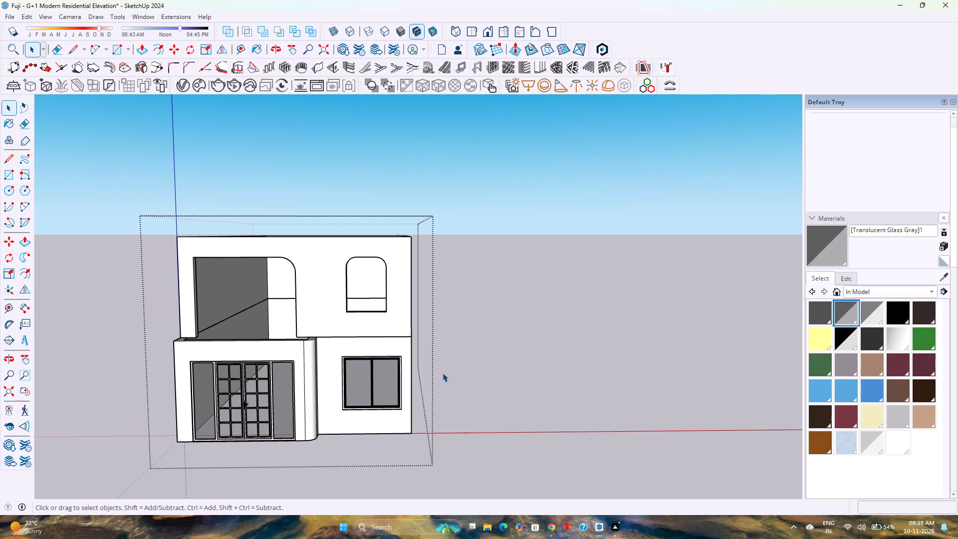
{"action": "scroll", "coordinate": [443, 373], "scroll_direction": "down", "scroll_amount": 1}
{"action": "middle_click_drag", "start_coordinate": [449, 375], "coordinate": [519, 422]}
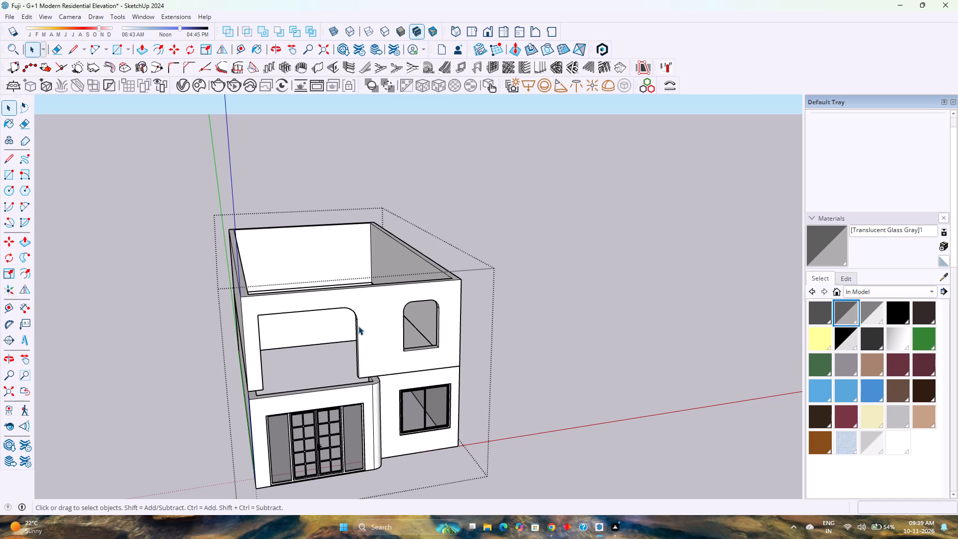
{"action": "scroll", "coordinate": [358, 326], "scroll_direction": "down", "scroll_amount": 4}
{"action": "scroll", "coordinate": [357, 326], "scroll_direction": "up", "scroll_amount": 3}
{"action": "middle_click", "coordinate": [373, 348]}
{"action": "middle_click_drag", "start_coordinate": [377, 350], "coordinate": [556, 359]}
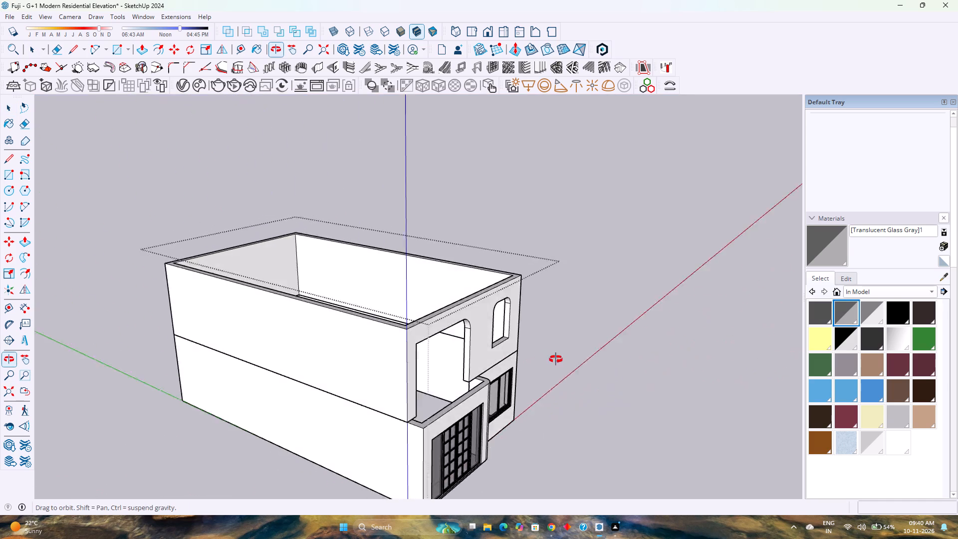
{"action": "middle_click_drag", "start_coordinate": [556, 359], "coordinate": [582, 356]}
Open the first-floor block for editing and pull its front wall's outer face forward about 2'.
{"action": "scroll", "coordinate": [451, 369], "scroll_direction": "up", "scroll_amount": 5}
{"action": "middle_click_drag", "start_coordinate": [474, 366], "coordinate": [450, 356]}
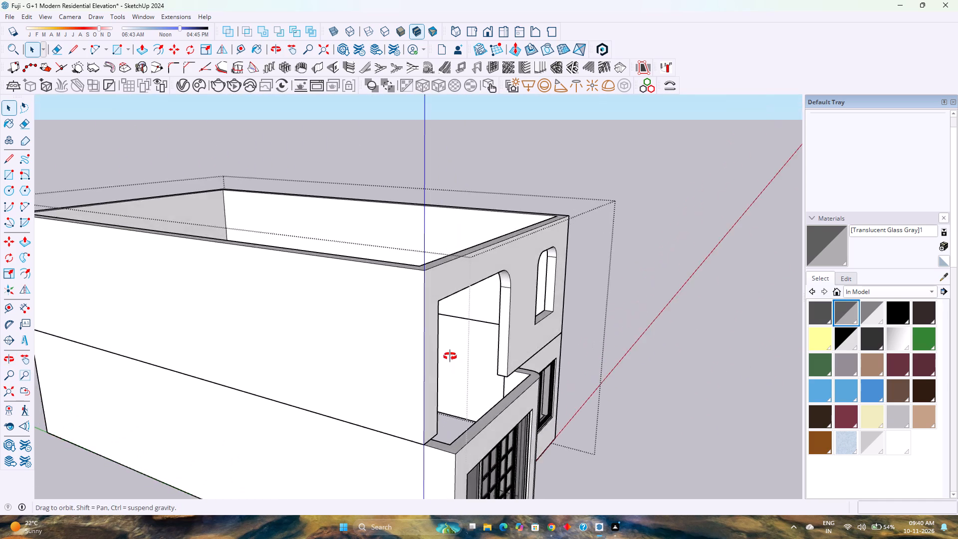
{"action": "middle_click_drag", "start_coordinate": [450, 356], "coordinate": [447, 355]}
{"action": "middle_click", "coordinate": [447, 355]}
{"action": "scroll", "coordinate": [440, 348], "scroll_direction": "down", "scroll_amount": 2}
{"action": "double_click", "coordinate": [505, 343]}
{"action": "scroll", "coordinate": [504, 343], "scroll_direction": "up", "scroll_amount": 3}
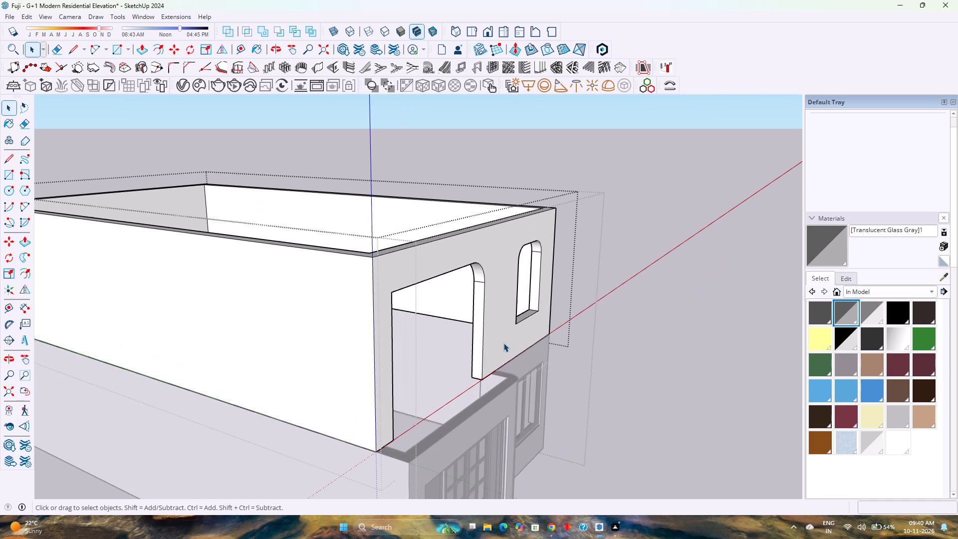
{"action": "key", "text": "p"}
{"action": "left_click", "coordinate": [513, 353]}
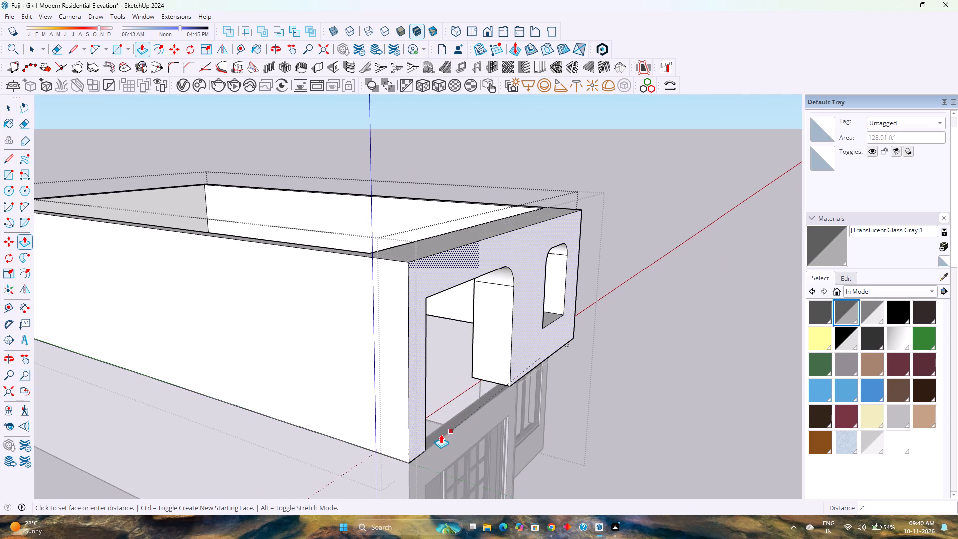
{"action": "left_click", "coordinate": [427, 450]}
Push the inner face of the first-floor front wall 2' toward the front.
{"action": "middle_click_drag", "start_coordinate": [358, 387], "coordinate": [623, 471]}
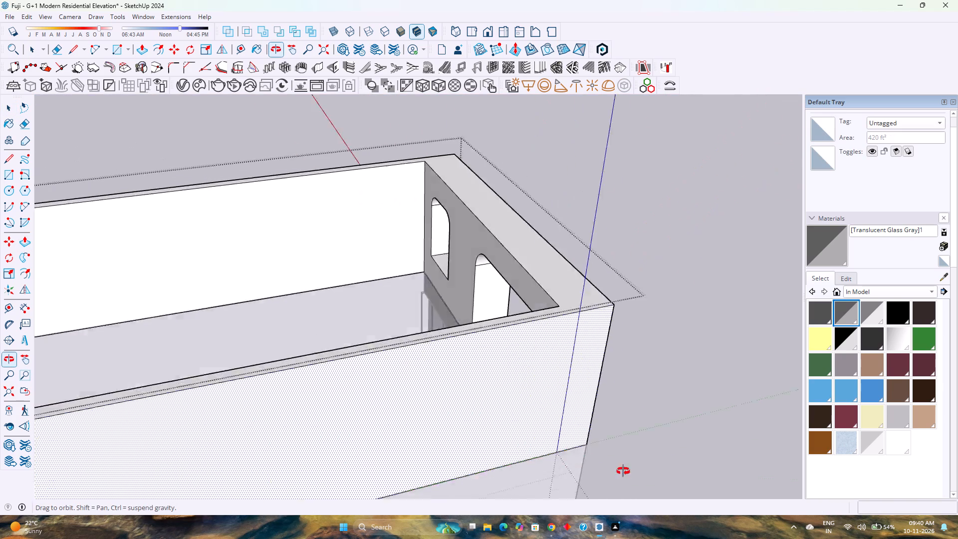
{"action": "middle_click_drag", "start_coordinate": [623, 471], "coordinate": [656, 471]}
{"action": "middle_click", "coordinate": [658, 471]}
{"action": "left_click", "coordinate": [445, 246]}
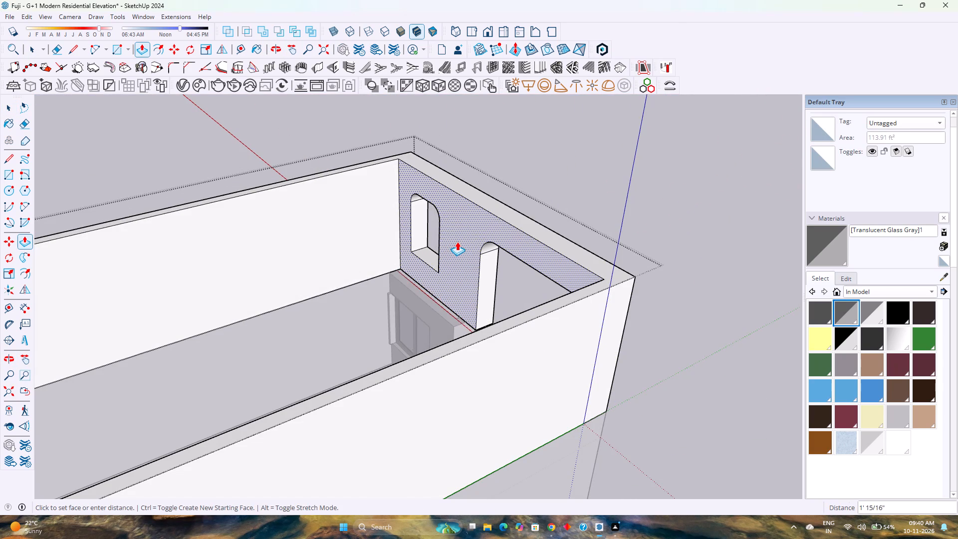
{"action": "key", "text": "2"}
{"action": "key", "text": "apostrophe"}
{"action": "key", "text": "Return"}
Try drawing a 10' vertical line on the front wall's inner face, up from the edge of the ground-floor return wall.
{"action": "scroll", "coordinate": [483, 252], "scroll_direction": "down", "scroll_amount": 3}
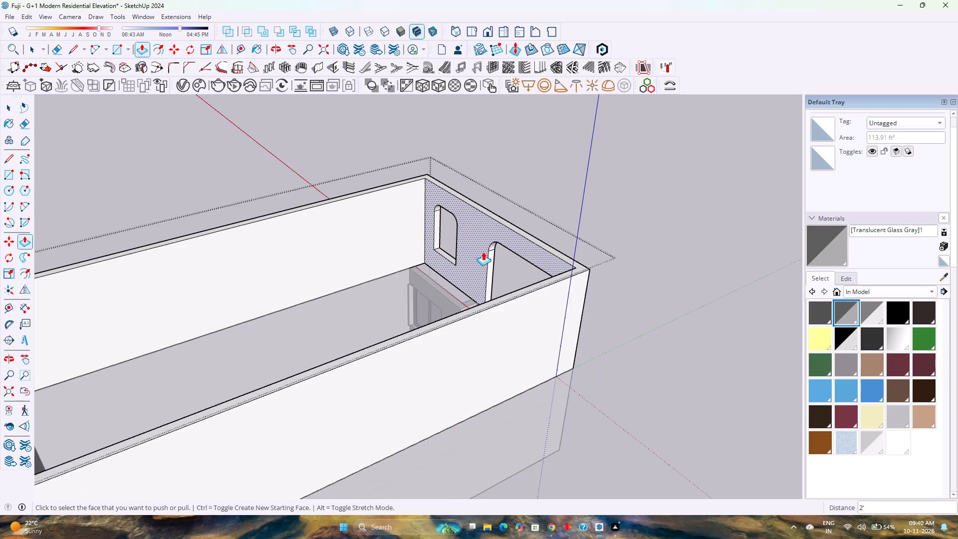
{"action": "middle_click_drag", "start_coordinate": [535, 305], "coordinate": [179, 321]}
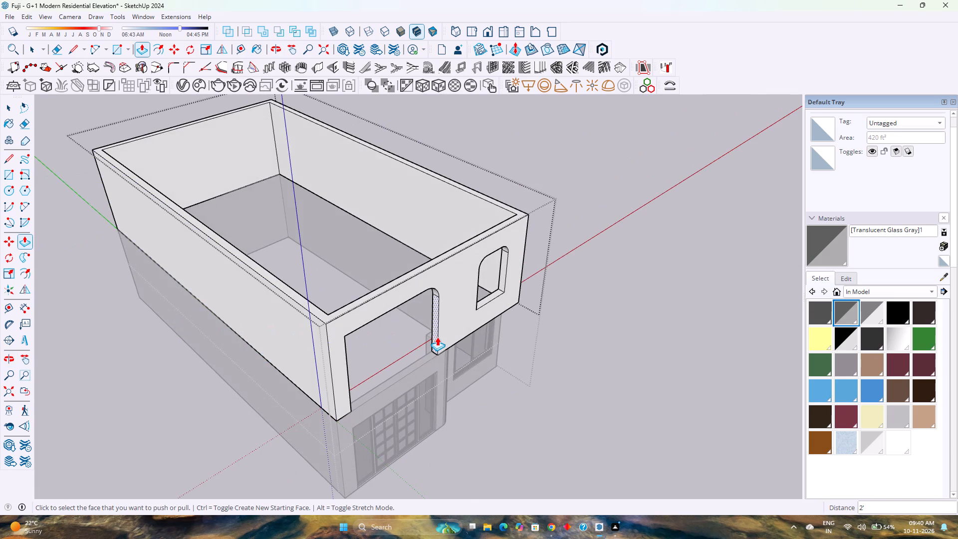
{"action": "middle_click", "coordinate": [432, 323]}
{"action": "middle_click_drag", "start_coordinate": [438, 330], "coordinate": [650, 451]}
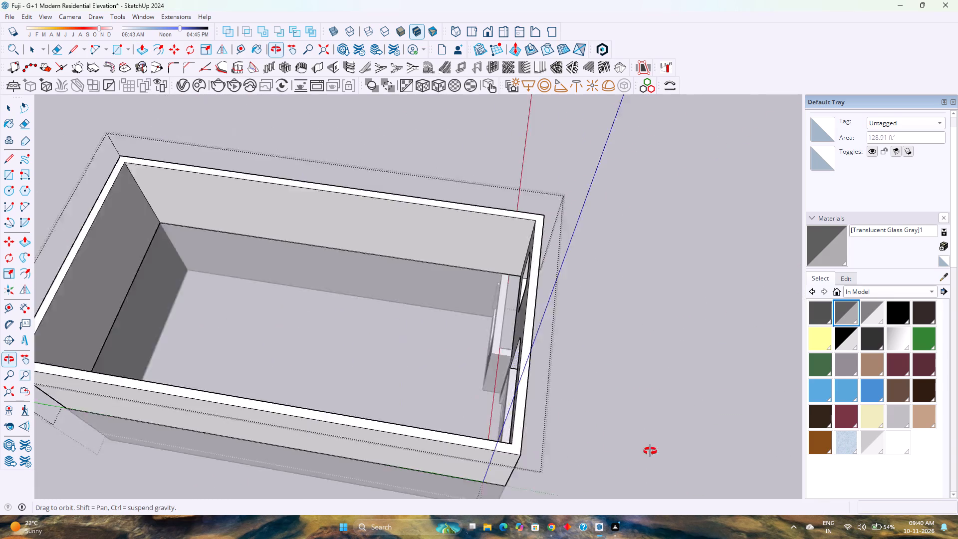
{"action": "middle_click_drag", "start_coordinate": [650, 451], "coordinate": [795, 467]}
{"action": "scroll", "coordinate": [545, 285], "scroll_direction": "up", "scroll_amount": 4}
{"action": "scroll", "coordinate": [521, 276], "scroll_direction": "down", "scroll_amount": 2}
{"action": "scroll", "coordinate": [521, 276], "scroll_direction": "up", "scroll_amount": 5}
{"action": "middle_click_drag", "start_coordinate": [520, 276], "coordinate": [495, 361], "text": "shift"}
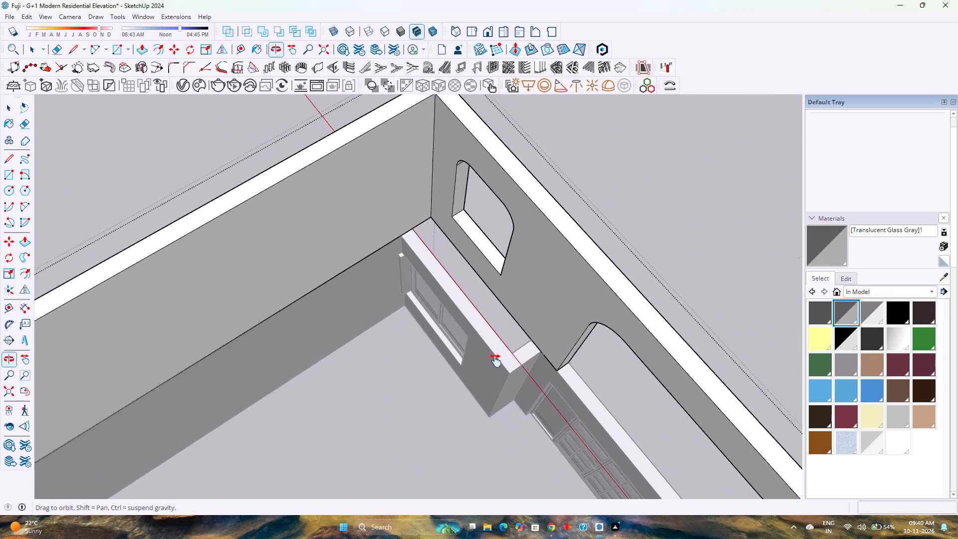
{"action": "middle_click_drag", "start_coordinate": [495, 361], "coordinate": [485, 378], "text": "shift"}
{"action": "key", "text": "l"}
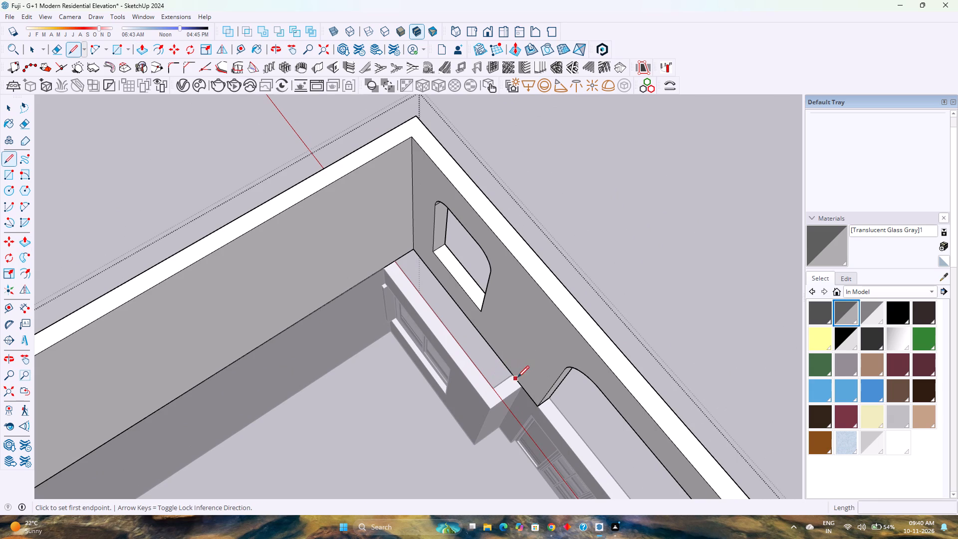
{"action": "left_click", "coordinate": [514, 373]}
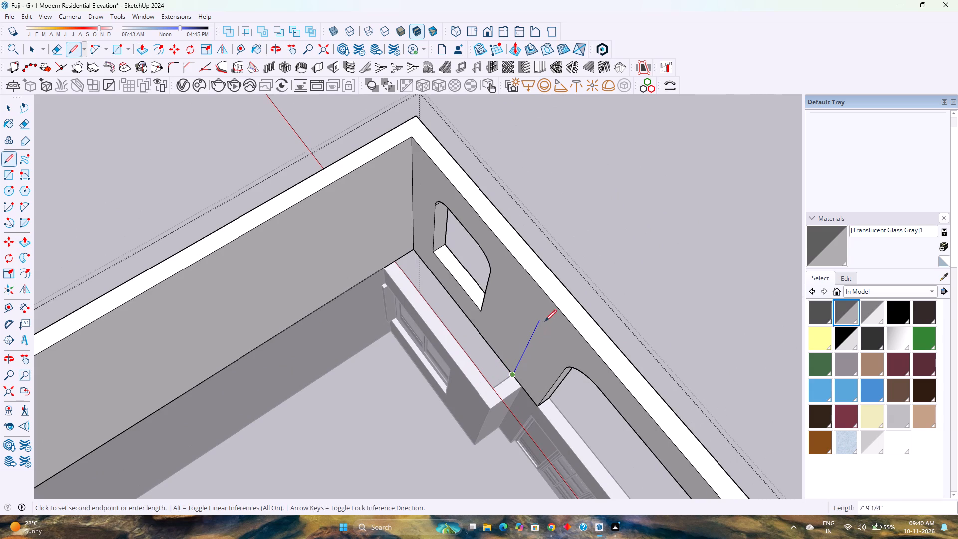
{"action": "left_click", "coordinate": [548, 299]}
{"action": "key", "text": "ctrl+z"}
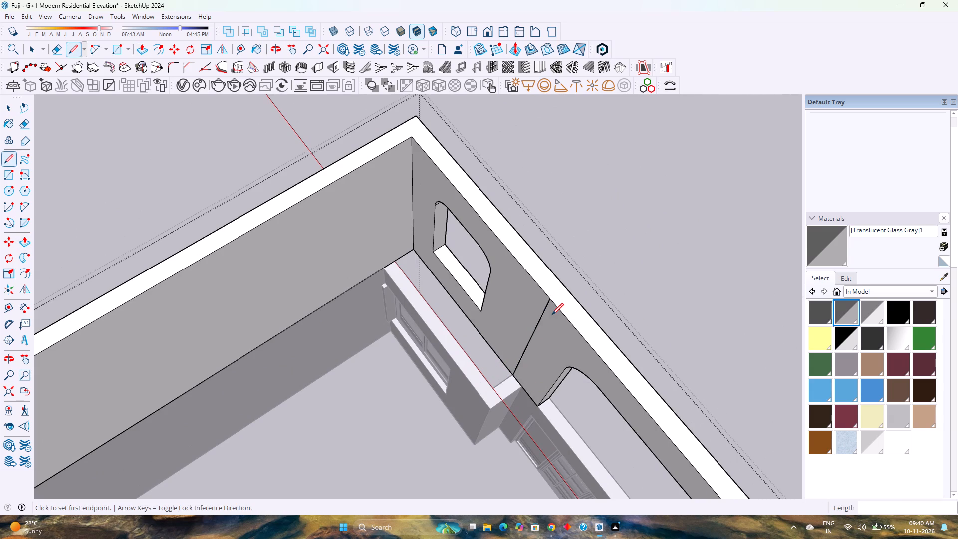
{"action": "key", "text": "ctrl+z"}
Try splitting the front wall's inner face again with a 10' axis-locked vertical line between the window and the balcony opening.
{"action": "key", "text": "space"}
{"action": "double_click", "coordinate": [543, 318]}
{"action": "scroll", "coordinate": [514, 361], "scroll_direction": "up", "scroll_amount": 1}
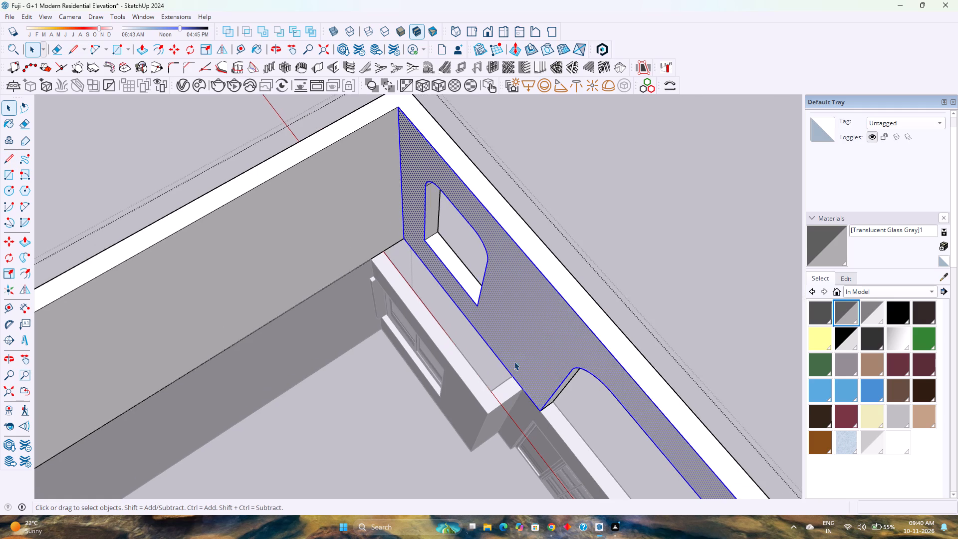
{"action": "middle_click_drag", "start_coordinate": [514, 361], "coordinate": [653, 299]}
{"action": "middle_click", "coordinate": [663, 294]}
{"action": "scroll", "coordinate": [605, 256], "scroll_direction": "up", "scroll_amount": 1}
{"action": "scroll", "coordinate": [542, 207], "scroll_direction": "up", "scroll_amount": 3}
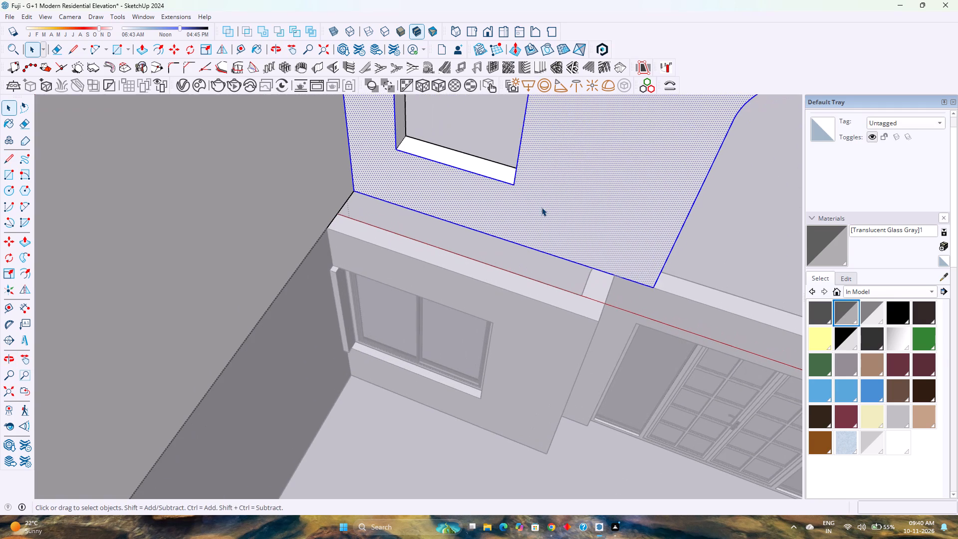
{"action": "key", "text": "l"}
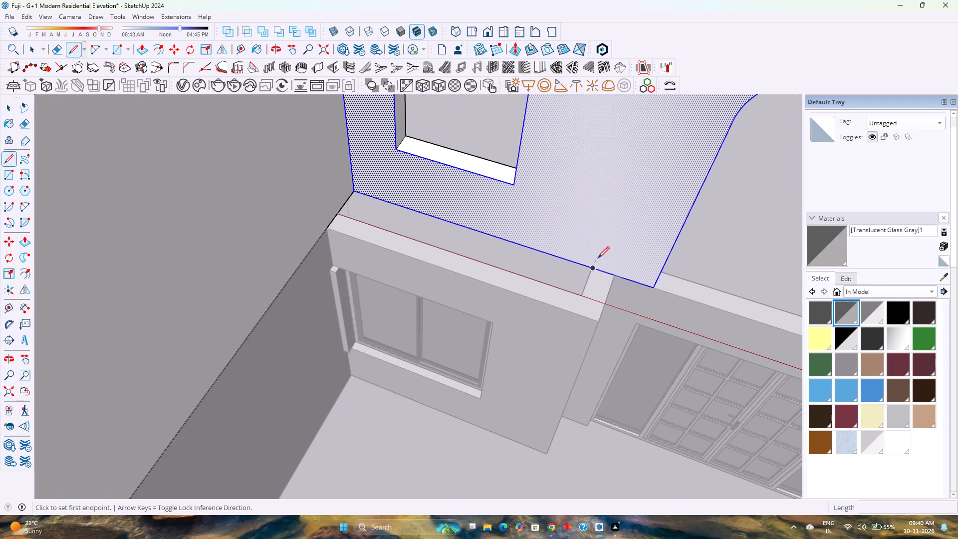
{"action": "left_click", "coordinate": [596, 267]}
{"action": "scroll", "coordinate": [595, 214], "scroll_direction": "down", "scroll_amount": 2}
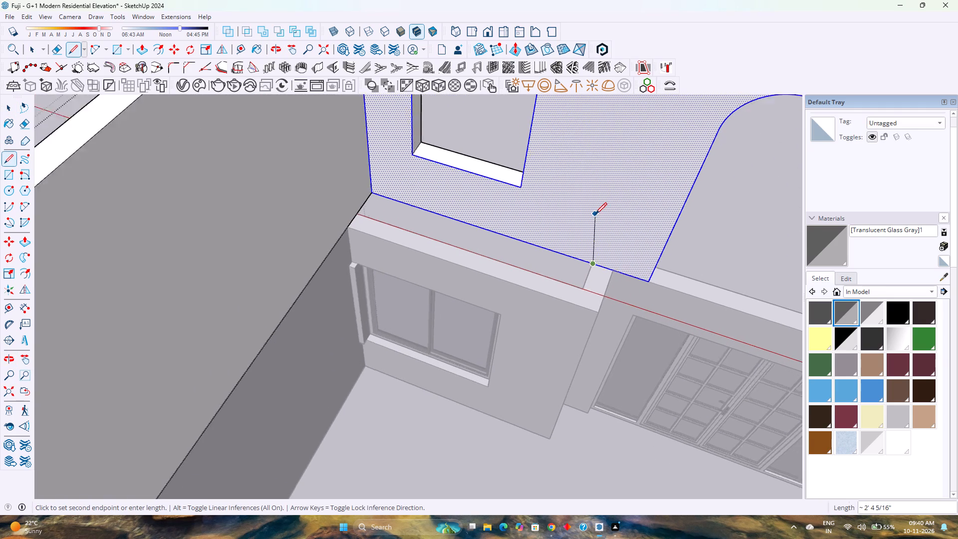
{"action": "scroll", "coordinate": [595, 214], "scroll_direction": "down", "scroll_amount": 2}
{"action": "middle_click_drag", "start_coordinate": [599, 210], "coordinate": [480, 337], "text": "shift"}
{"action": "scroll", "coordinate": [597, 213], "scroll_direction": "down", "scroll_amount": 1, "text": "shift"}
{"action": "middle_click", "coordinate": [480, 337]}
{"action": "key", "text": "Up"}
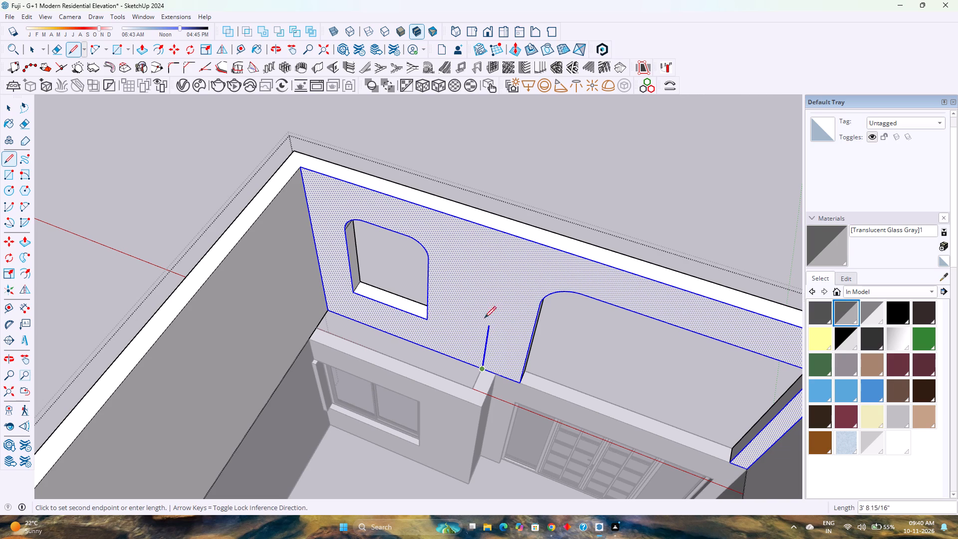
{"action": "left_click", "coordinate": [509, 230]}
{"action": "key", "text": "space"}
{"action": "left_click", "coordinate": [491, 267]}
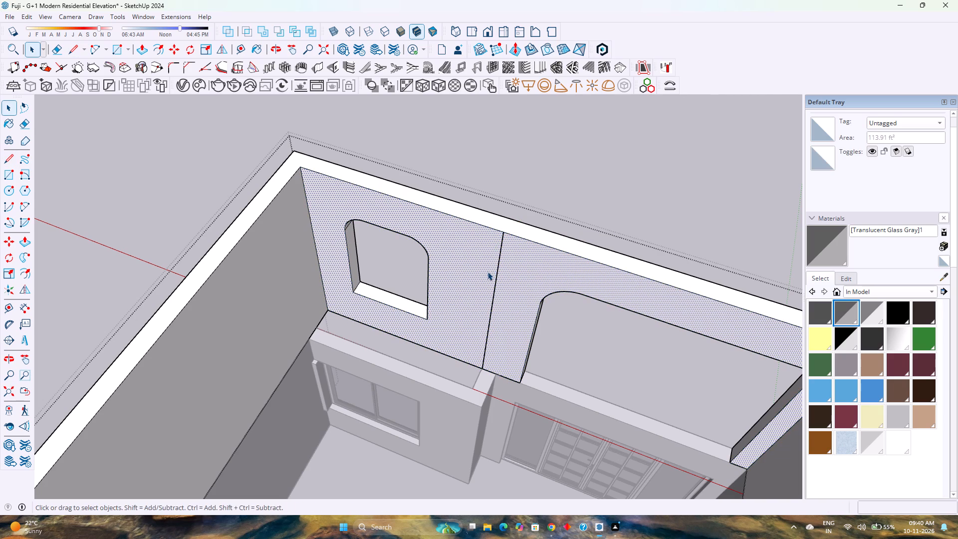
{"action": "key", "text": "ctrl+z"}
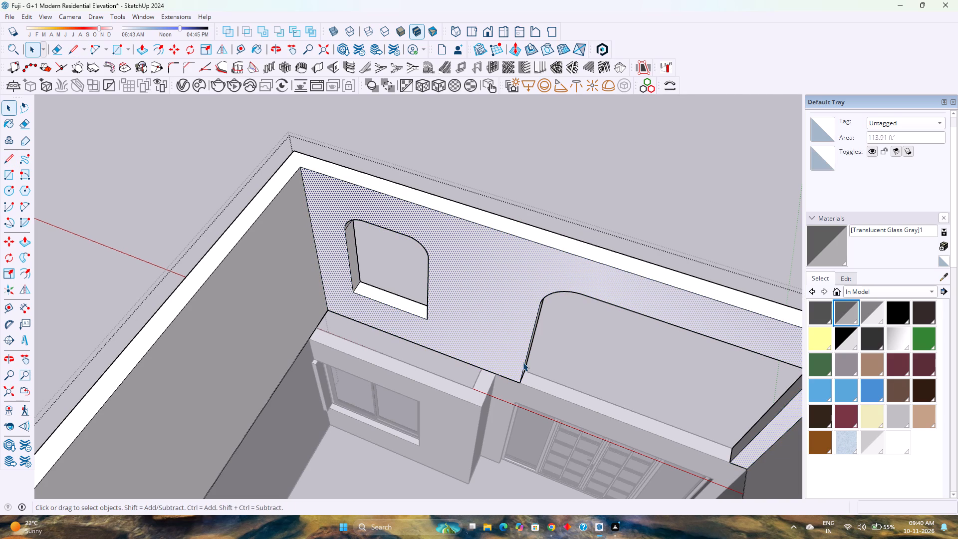
Copy the balcony opening's inner vertical edge about 2' along the red axis toward the window, to the ground-floor return wall's edge.
{"action": "left_click", "coordinate": [523, 362]}
{"action": "key", "text": "m"}
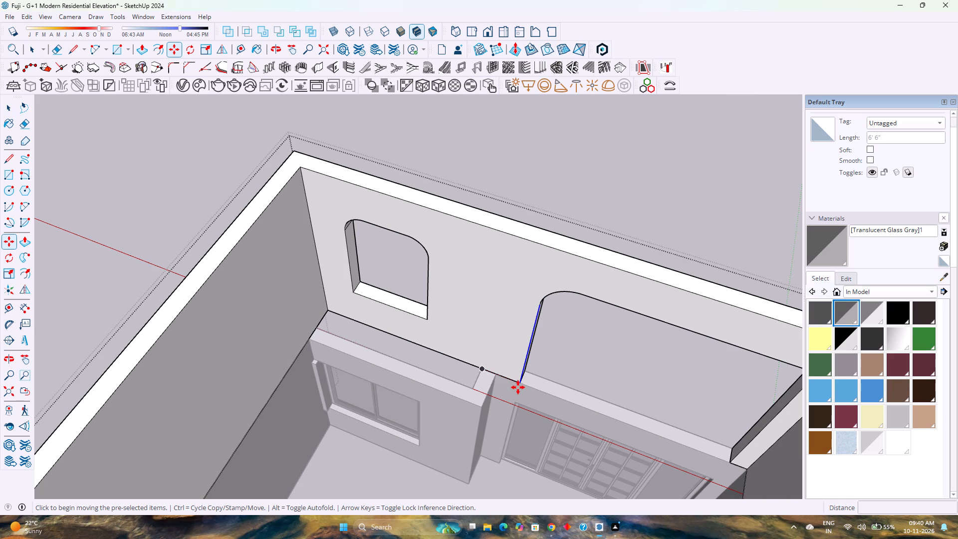
{"action": "left_click", "coordinate": [518, 386]}
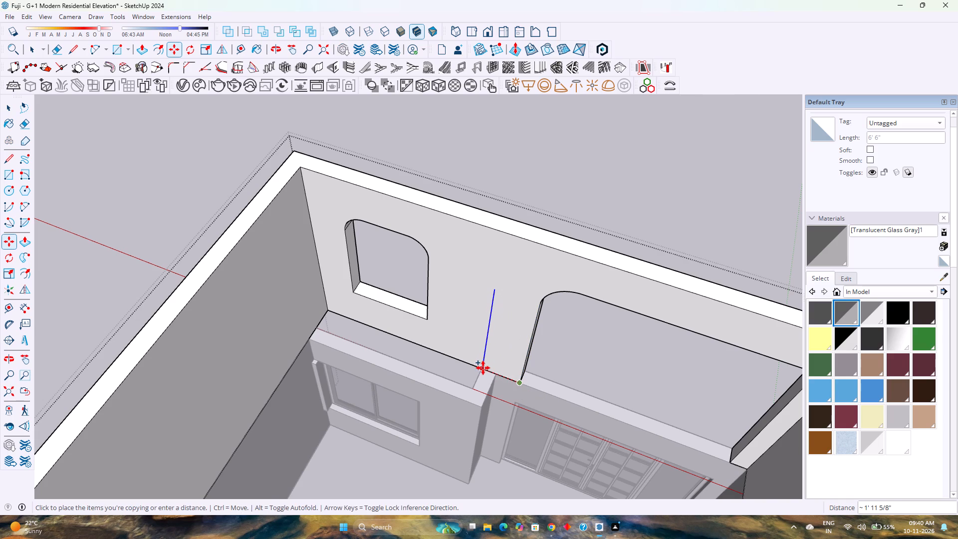
{"action": "scroll", "coordinate": [483, 368], "scroll_direction": "up", "scroll_amount": 12}
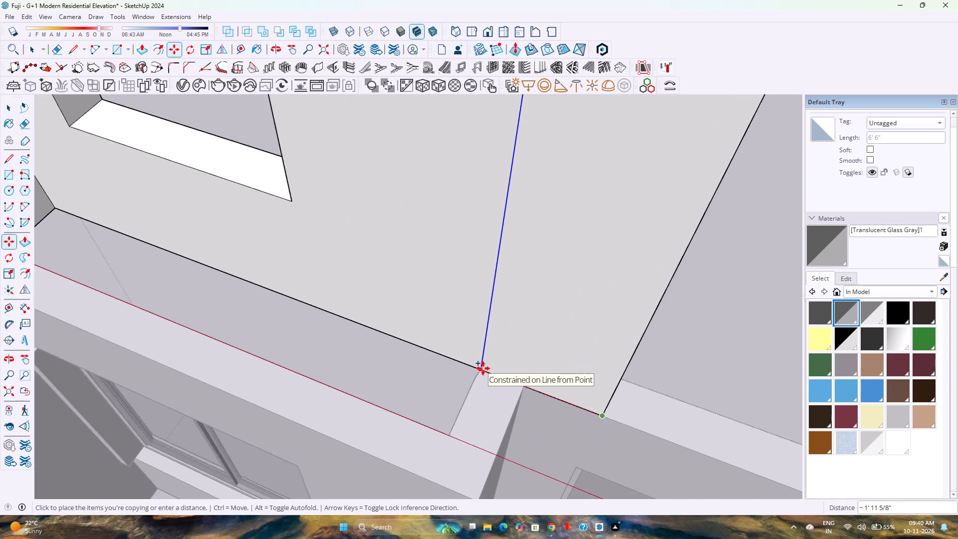
{"action": "scroll", "coordinate": [483, 368], "scroll_direction": "up", "scroll_amount": 9}
{"action": "key", "text": "Right"}
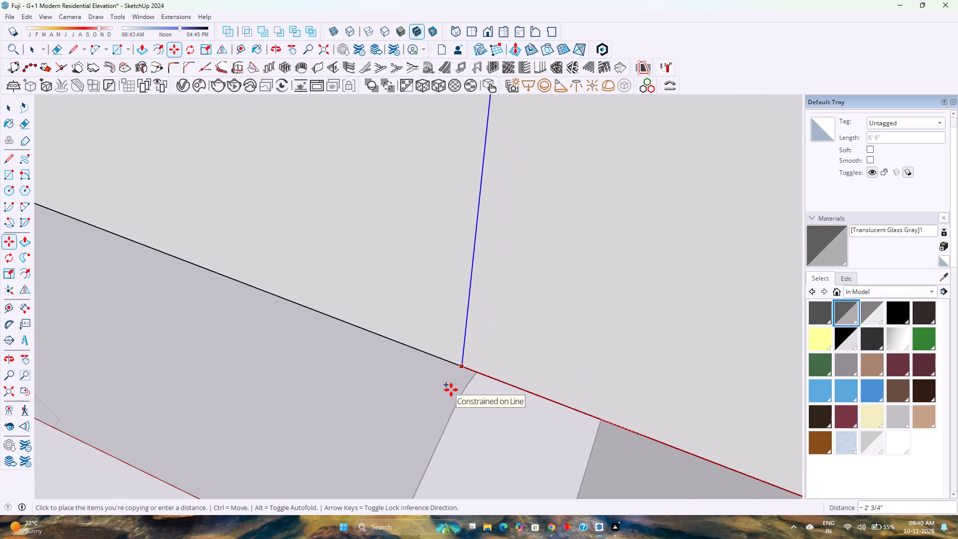
{"action": "left_click", "coordinate": [459, 397]}
Draw a 3' 6" line from the copied edge's top to the wall's top edge, splitting the front wall's inner face.
{"action": "scroll", "coordinate": [370, 388], "scroll_direction": "down", "scroll_amount": 20}
{"action": "key", "text": "l"}
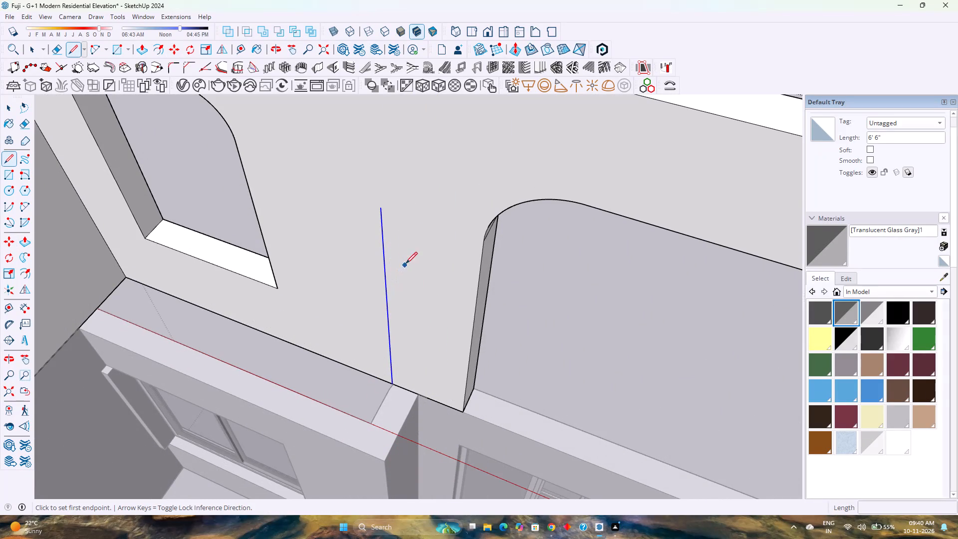
{"action": "left_click", "coordinate": [381, 209]}
{"action": "scroll", "coordinate": [380, 190], "scroll_direction": "down", "scroll_amount": 5}
{"action": "middle_click_drag", "start_coordinate": [380, 190], "coordinate": [388, 252], "text": "shift"}
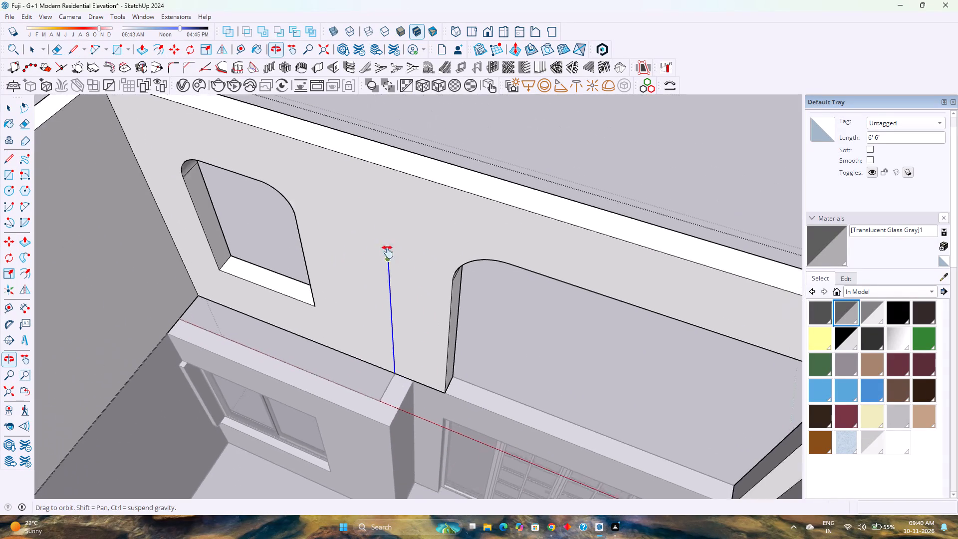
{"action": "middle_click_drag", "start_coordinate": [388, 252], "coordinate": [388, 302], "text": "shift"}
{"action": "middle_click", "coordinate": [388, 303]}
{"action": "left_click", "coordinate": [384, 225]}
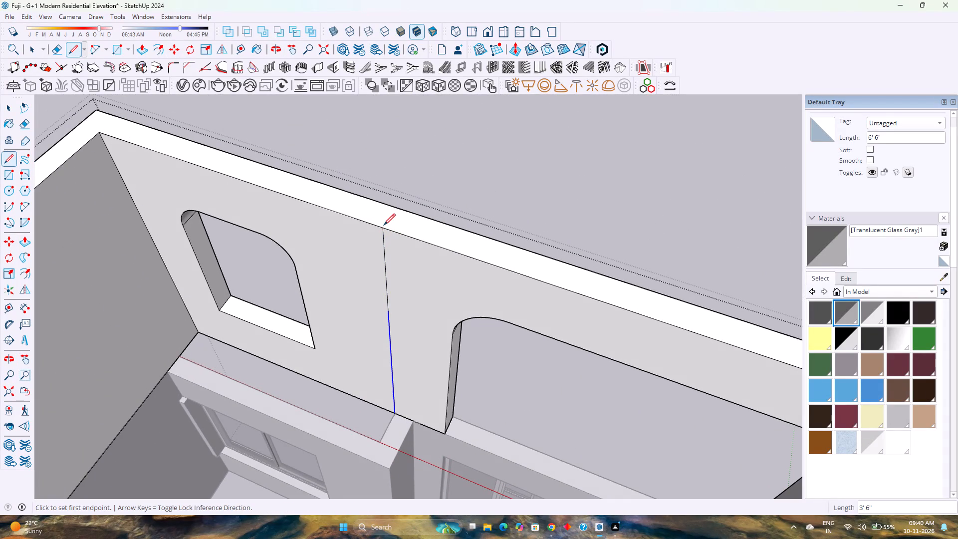
Pull the window section of the front wall's inner face 2' into the room, aligning it with the ground-floor wall.
{"action": "key", "text": "p"}
{"action": "left_click", "coordinate": [362, 273]}
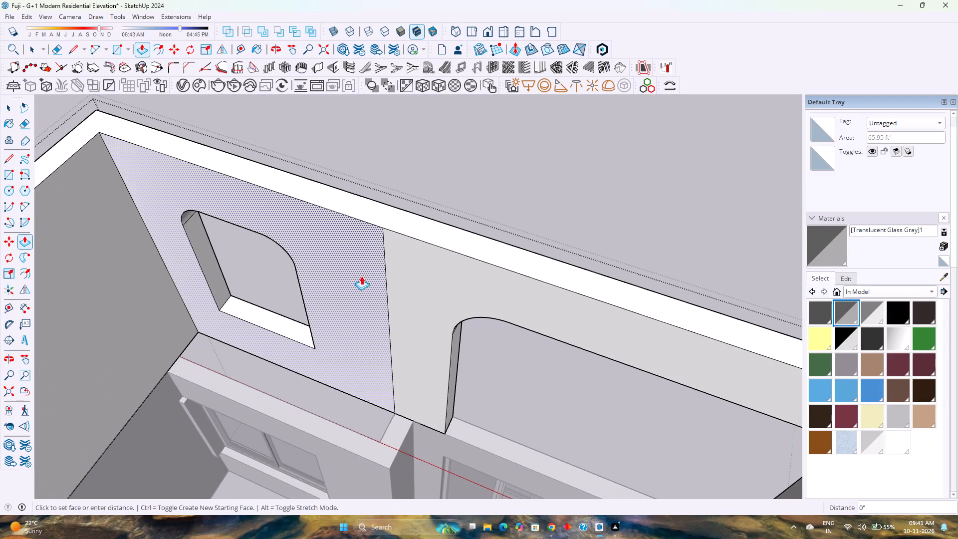
{"action": "left_click", "coordinate": [389, 465]}
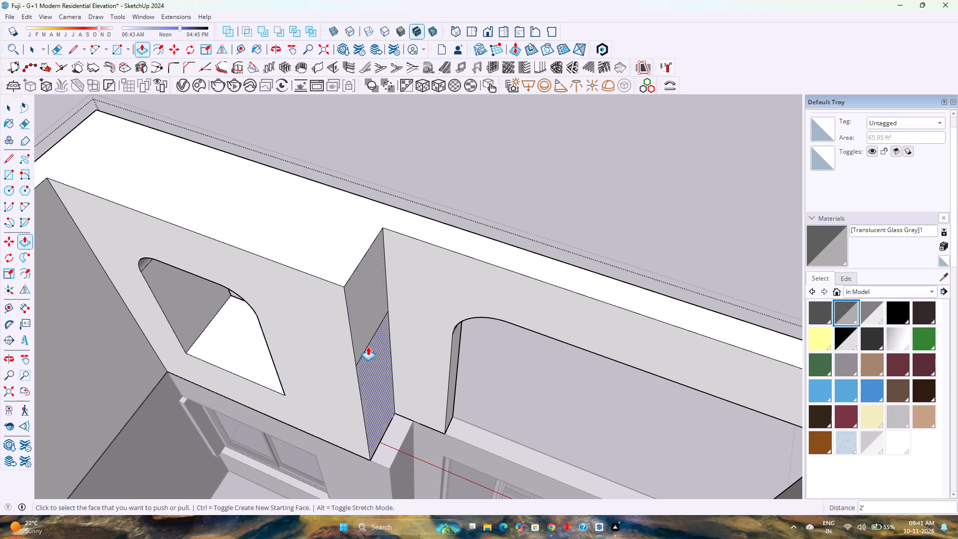
Erase the leftover edge crossing the new inner return face beside the balcony opening.
{"action": "key", "text": "e"}
{"action": "left_click", "coordinate": [375, 333]}
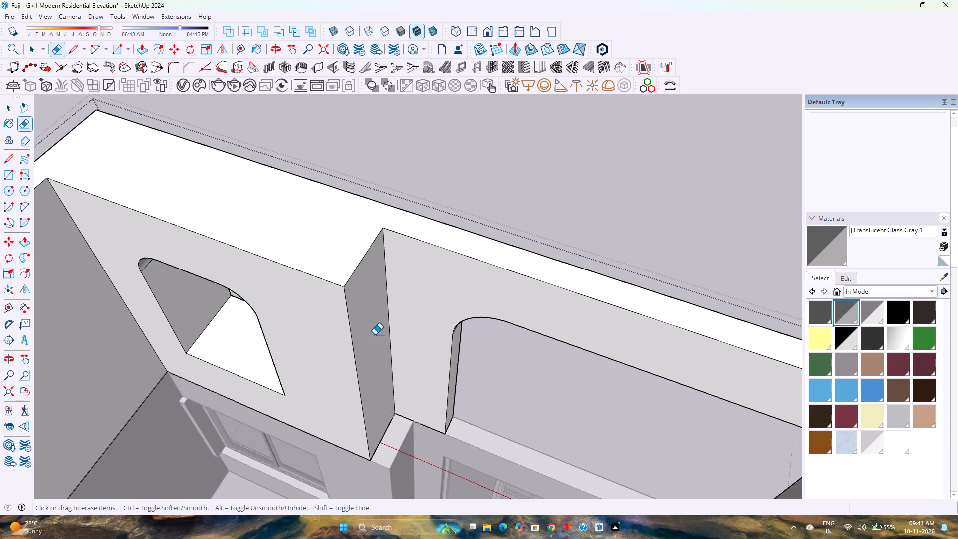
{"action": "scroll", "coordinate": [356, 349], "scroll_direction": "down", "scroll_amount": 3}
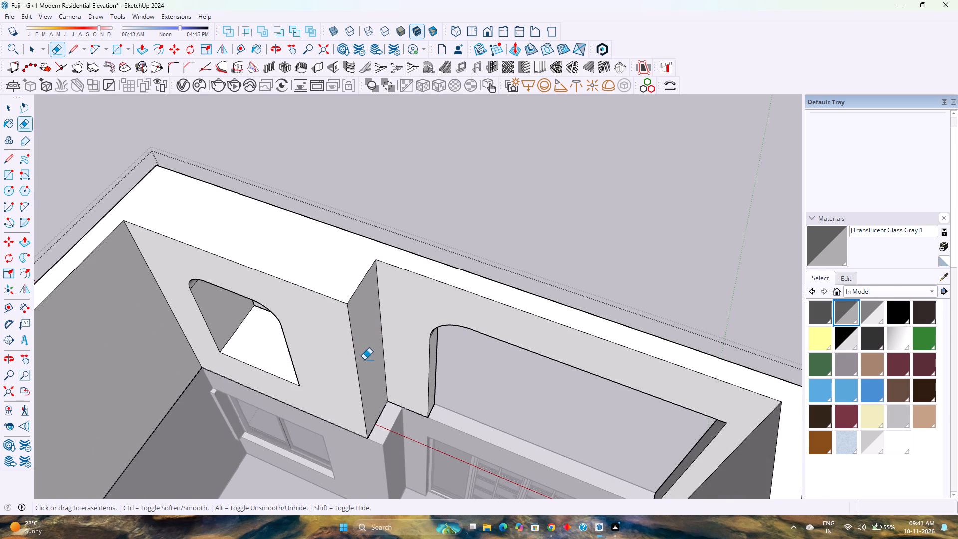
Extend the inner return face about 9" toward the balcony opening, to the ground-floor return wall's other edge.
{"action": "key", "text": "space"}
{"action": "left_click", "coordinate": [369, 358]}
{"action": "key", "text": "p"}
{"action": "left_click", "coordinate": [374, 360]}
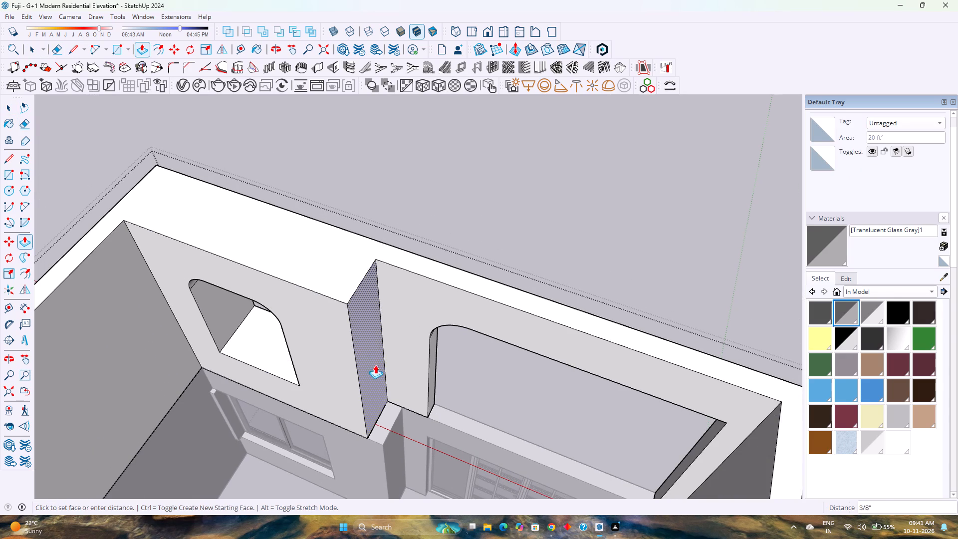
{"action": "left_click", "coordinate": [381, 454]}
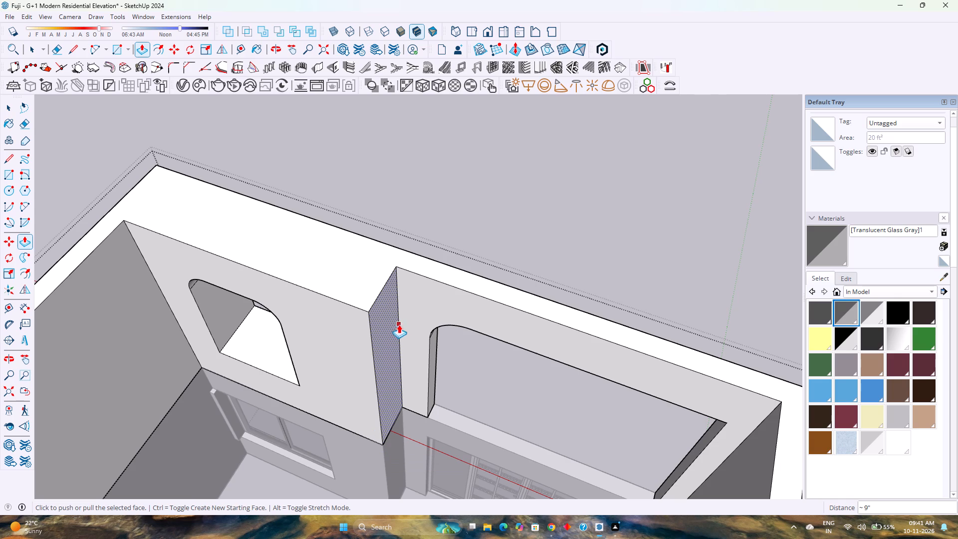
Copy the balcony opening's outer vertical edge 2' along the red axis toward the window, to the ground-floor return wall.
{"action": "scroll", "coordinate": [400, 324], "scroll_direction": "down", "scroll_amount": 2}
{"action": "middle_click_drag", "start_coordinate": [399, 327], "coordinate": [54, 388]}
{"action": "middle_click", "coordinate": [24, 381]}
{"action": "scroll", "coordinate": [261, 321], "scroll_direction": "up", "scroll_amount": 2}
{"action": "middle_click_drag", "start_coordinate": [261, 321], "coordinate": [138, 329]}
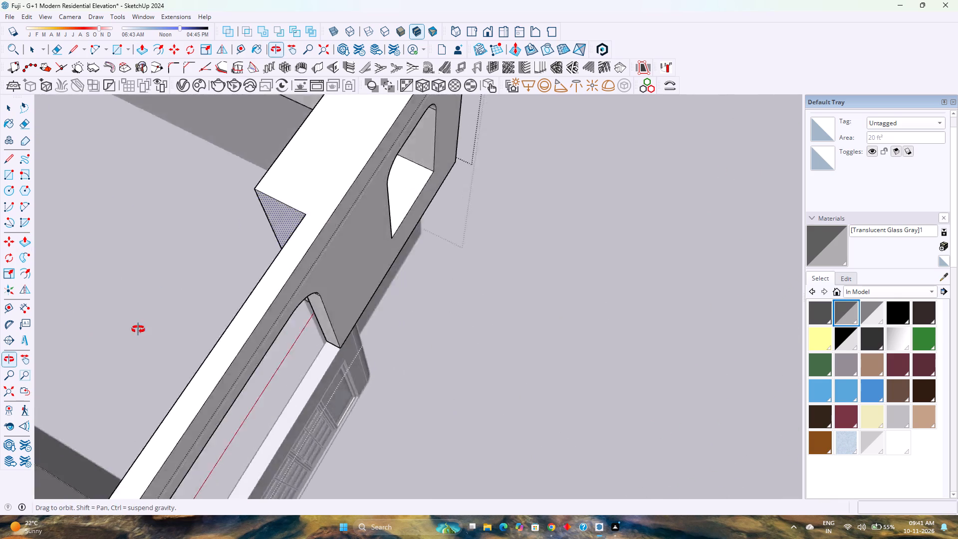
{"action": "middle_click_drag", "start_coordinate": [138, 329], "coordinate": [65, 329]}
{"action": "middle_click_drag", "start_coordinate": [270, 271], "coordinate": [350, 437], "text": "shift"}
{"action": "middle_click_drag", "start_coordinate": [354, 427], "coordinate": [209, 304]}
{"action": "middle_click", "coordinate": [208, 303]}
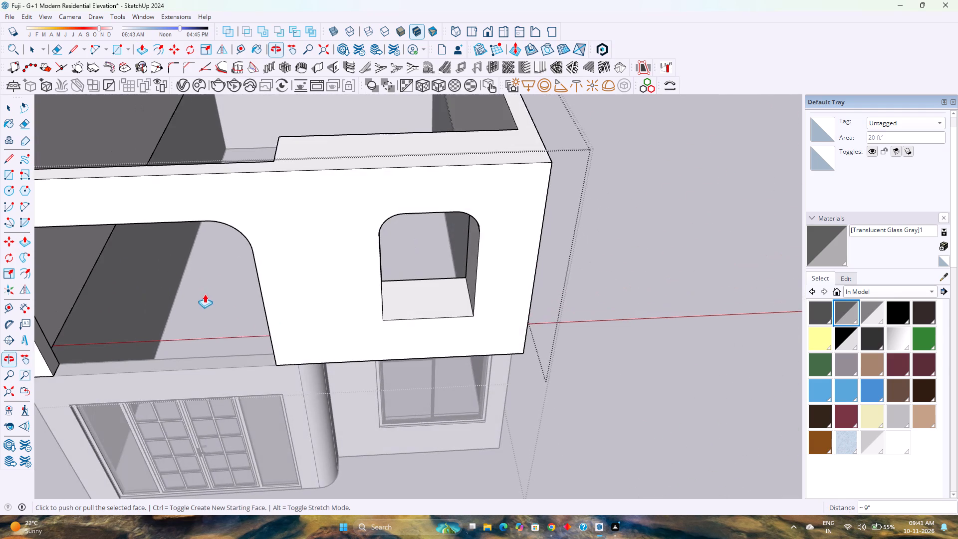
{"action": "scroll", "coordinate": [222, 281], "scroll_direction": "down", "scroll_amount": 2}
{"action": "key", "text": "space"}
{"action": "scroll", "coordinate": [228, 281], "scroll_direction": "down", "scroll_amount": 2}
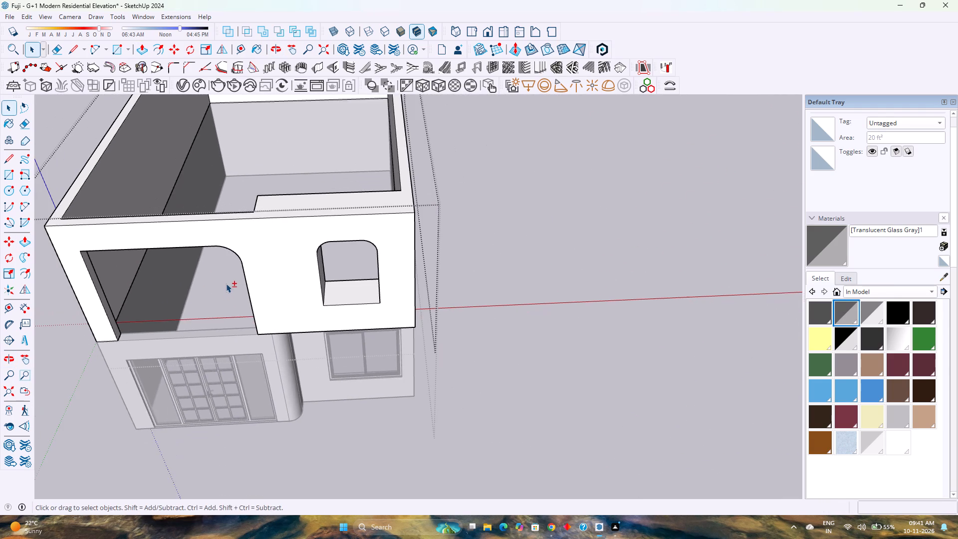
{"action": "middle_click_drag", "start_coordinate": [247, 305], "coordinate": [350, 406], "text": "shift"}
{"action": "middle_click", "coordinate": [350, 406], "text": "shift"}
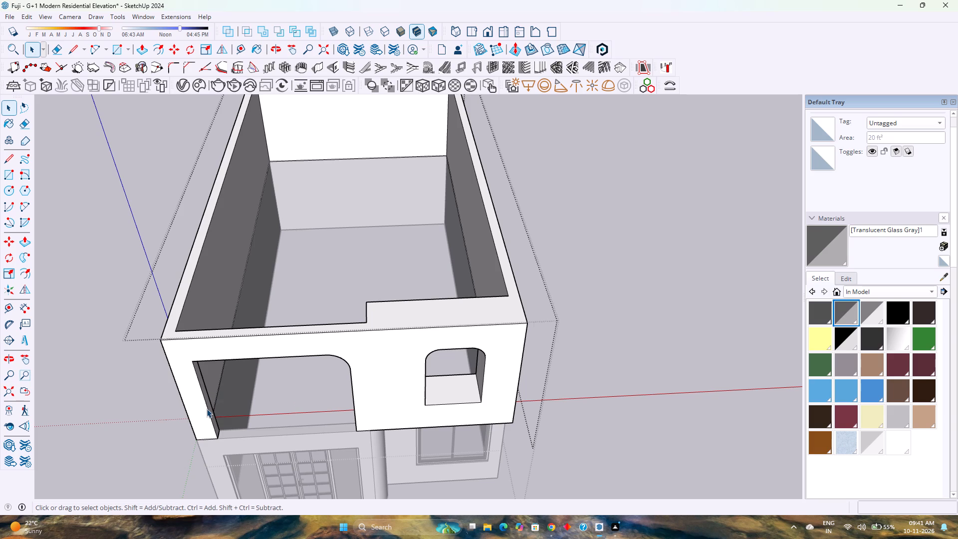
{"action": "left_click", "coordinate": [207, 409]}
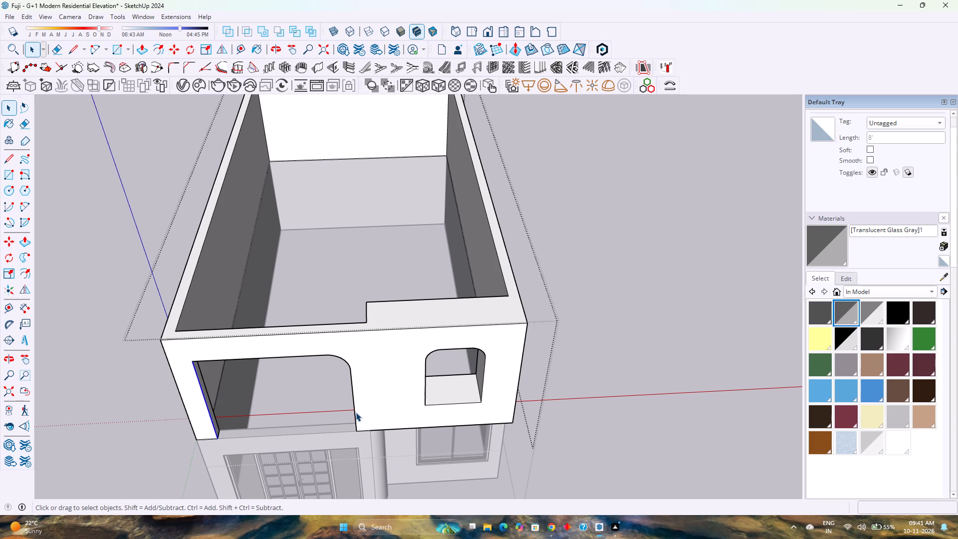
{"action": "left_click", "coordinate": [354, 414]}
{"action": "key", "text": "m"}
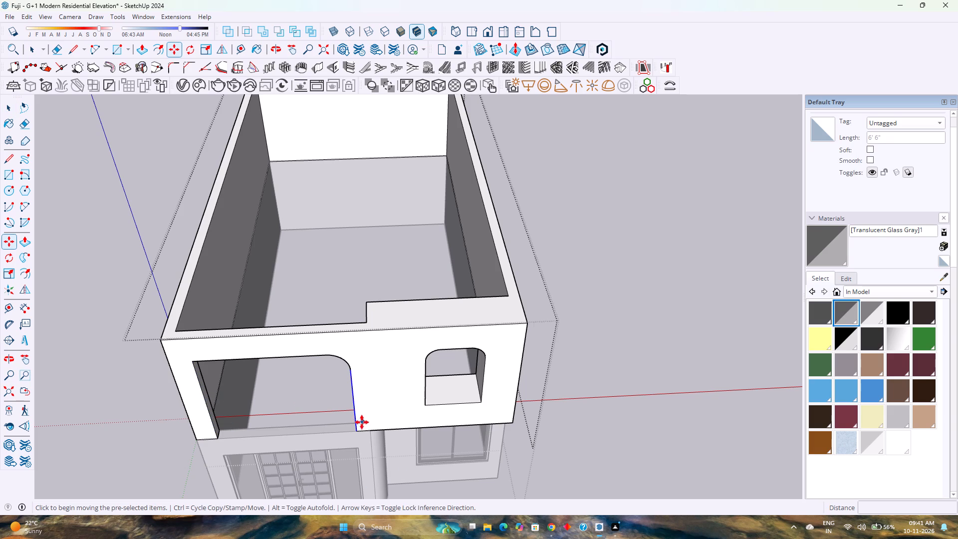
{"action": "left_click", "coordinate": [359, 428]}
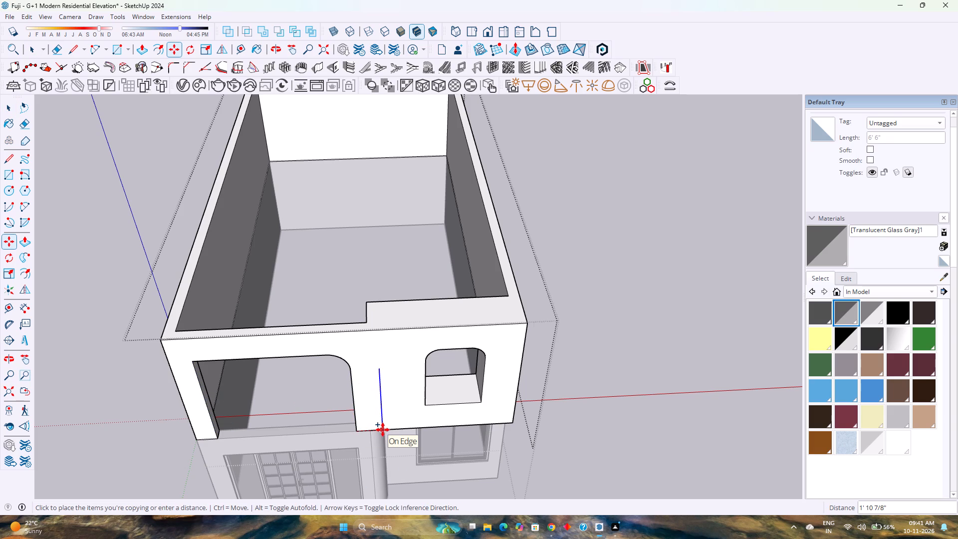
{"action": "key", "text": "Right"}
{"action": "scroll", "coordinate": [388, 477], "scroll_direction": "up", "scroll_amount": 5}
{"action": "middle_click_drag", "start_coordinate": [390, 489], "coordinate": [314, 423]}
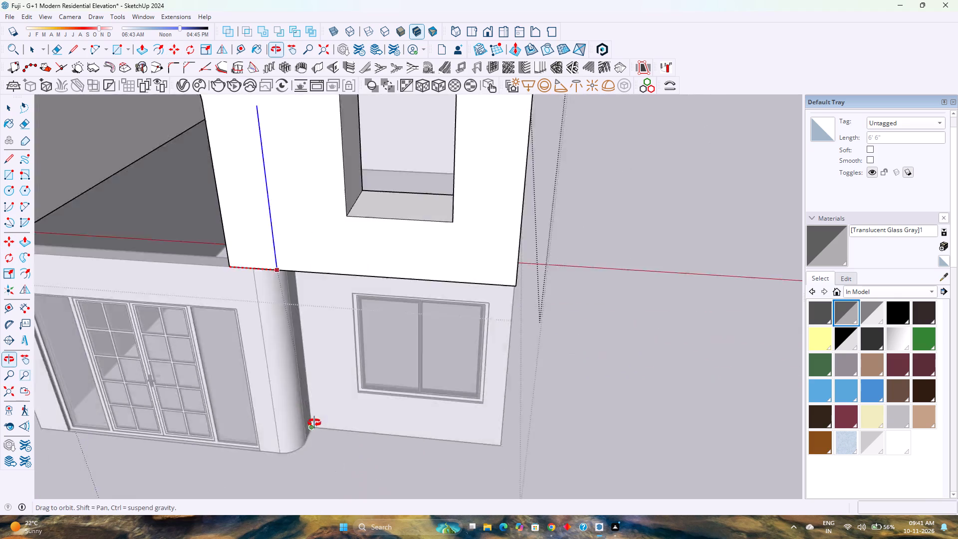
{"action": "middle_click_drag", "start_coordinate": [314, 423], "coordinate": [294, 406]}
{"action": "left_click", "coordinate": [264, 372]}
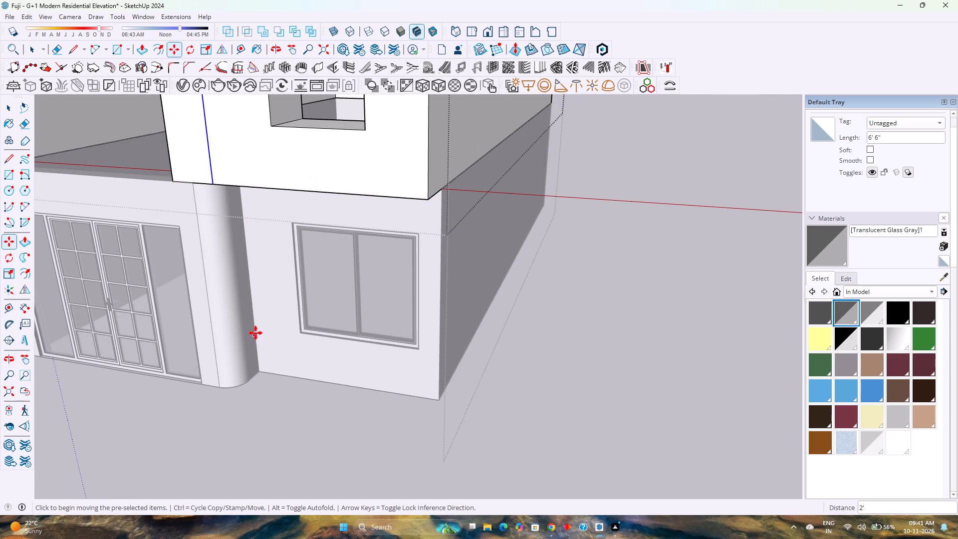
{"action": "scroll", "coordinate": [255, 332], "scroll_direction": "down", "scroll_amount": 2}
{"action": "middle_click_drag", "start_coordinate": [253, 328], "coordinate": [381, 495], "text": "shift"}
{"action": "middle_click_drag", "start_coordinate": [329, 366], "coordinate": [376, 417]}
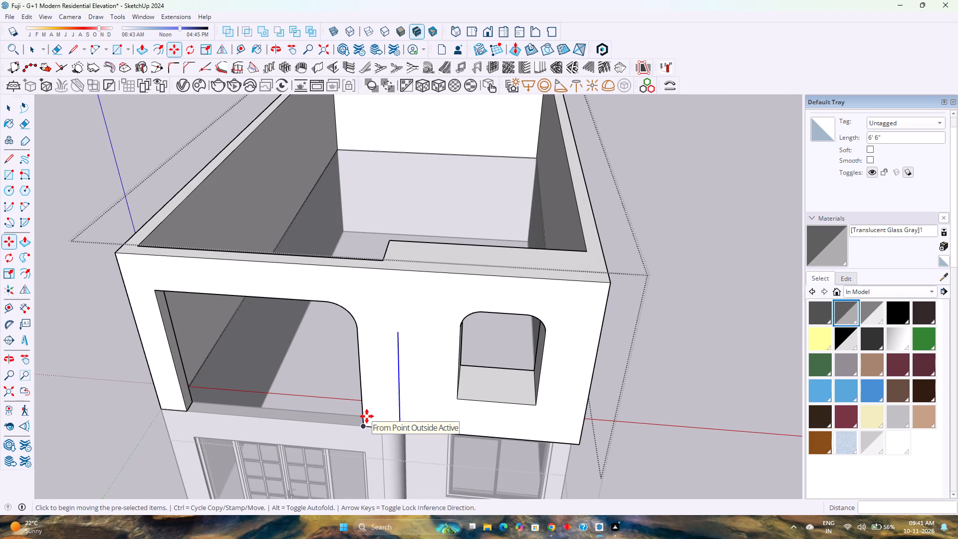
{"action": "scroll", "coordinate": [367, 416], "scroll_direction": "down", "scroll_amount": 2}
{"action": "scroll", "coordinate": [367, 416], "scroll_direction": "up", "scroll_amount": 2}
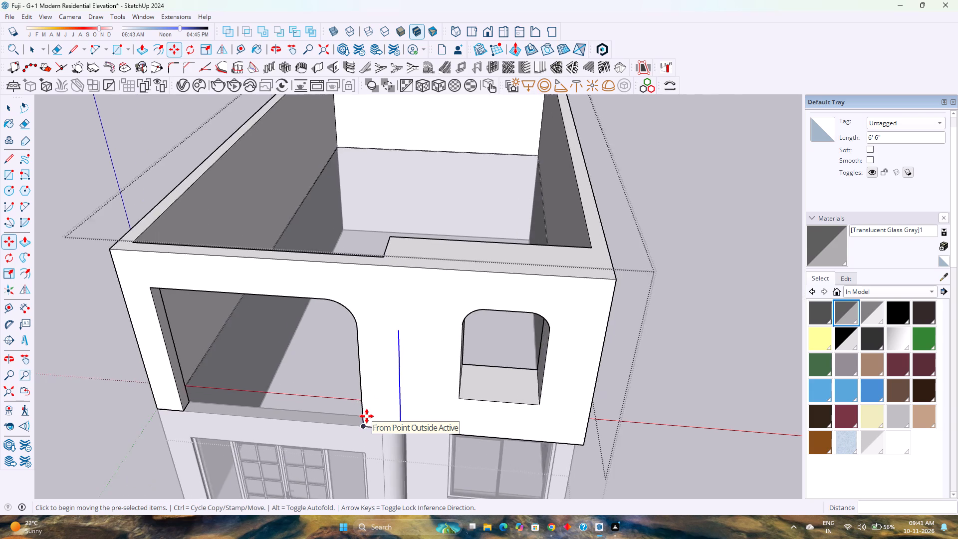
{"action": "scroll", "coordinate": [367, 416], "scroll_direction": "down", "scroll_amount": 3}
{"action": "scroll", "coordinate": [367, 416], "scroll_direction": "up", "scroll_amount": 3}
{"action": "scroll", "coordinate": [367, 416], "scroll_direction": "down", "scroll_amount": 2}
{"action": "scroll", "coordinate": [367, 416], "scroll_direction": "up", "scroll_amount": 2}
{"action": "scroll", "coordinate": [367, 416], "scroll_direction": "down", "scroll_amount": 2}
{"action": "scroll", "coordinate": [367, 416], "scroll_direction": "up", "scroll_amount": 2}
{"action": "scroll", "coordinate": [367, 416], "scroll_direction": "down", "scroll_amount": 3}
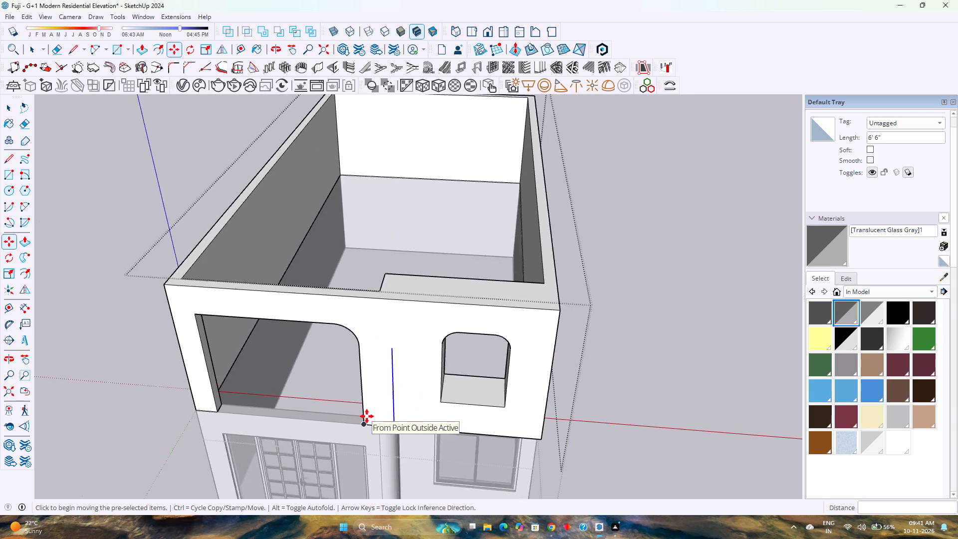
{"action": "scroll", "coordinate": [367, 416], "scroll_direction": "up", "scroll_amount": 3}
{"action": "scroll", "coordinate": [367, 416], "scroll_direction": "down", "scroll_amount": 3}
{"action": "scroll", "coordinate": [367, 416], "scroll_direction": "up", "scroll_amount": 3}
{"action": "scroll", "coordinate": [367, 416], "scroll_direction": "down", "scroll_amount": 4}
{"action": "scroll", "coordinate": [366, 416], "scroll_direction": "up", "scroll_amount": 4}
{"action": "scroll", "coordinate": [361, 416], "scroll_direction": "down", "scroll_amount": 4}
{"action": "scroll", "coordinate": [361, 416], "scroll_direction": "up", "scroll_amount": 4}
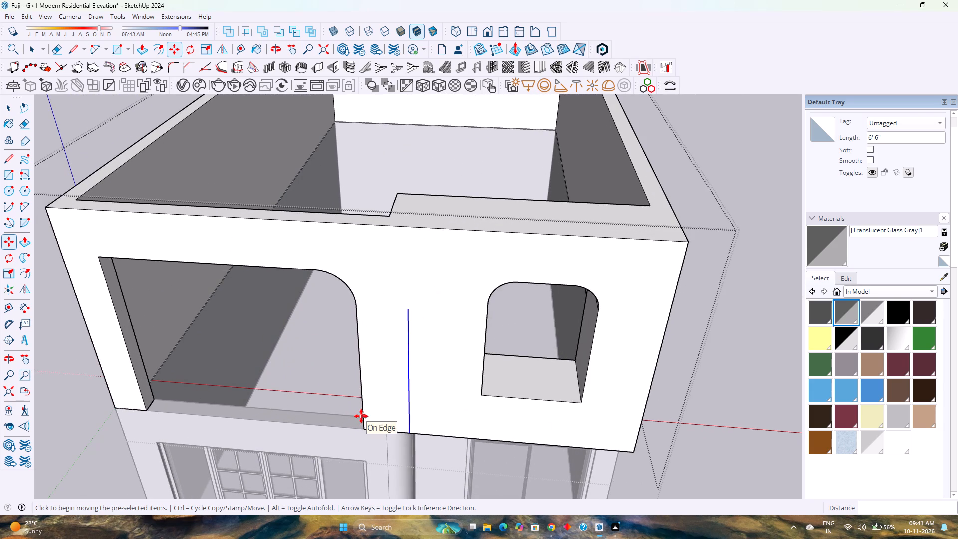
Draw a 3' 6" vertical line from the copied edge's top to the wall's top edge, splitting the outer front face.
{"action": "key", "text": "l"}
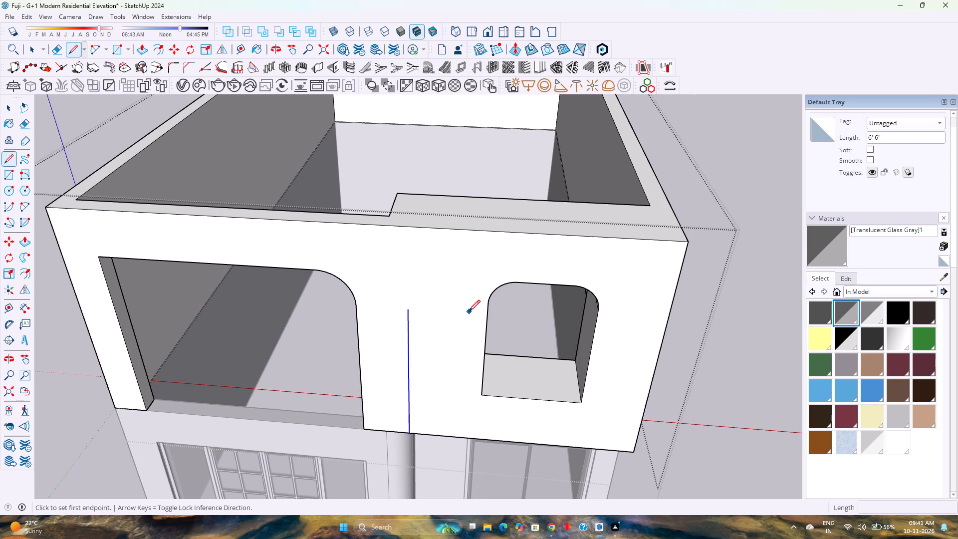
{"action": "left_click", "coordinate": [409, 309]}
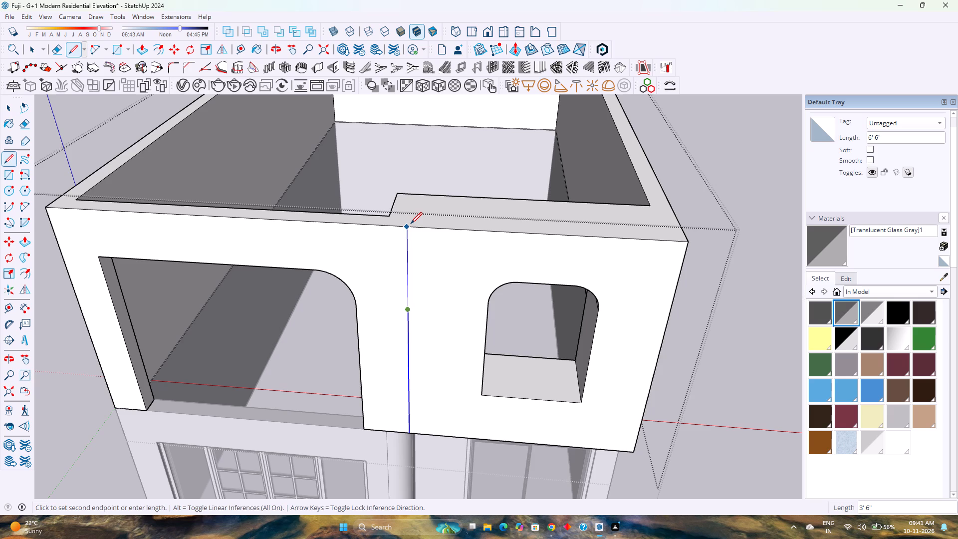
{"action": "left_click", "coordinate": [410, 224]}
Push the window section of the first-floor outer front face back 2'.
{"action": "key", "text": "p"}
{"action": "left_click", "coordinate": [427, 301]}
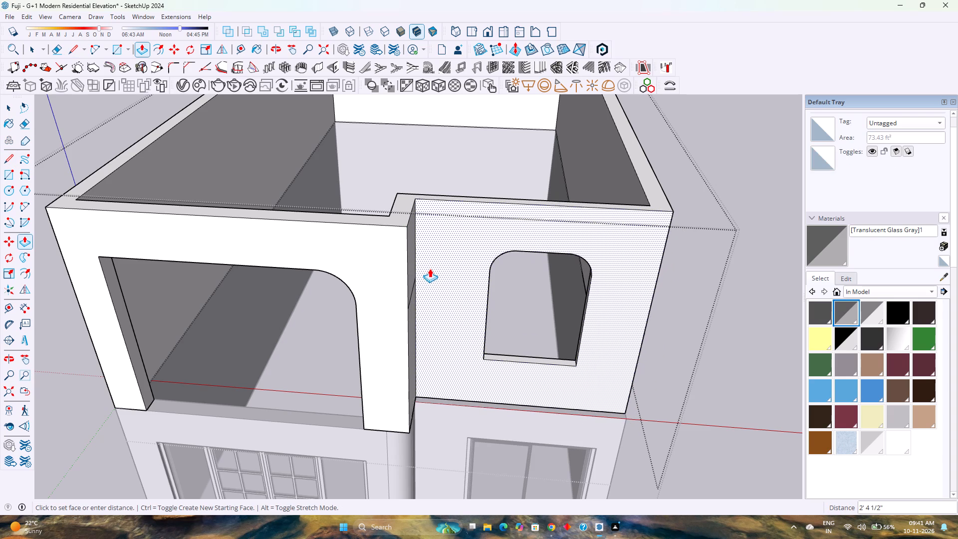
{"action": "key", "text": "2"}
{"action": "key", "text": "apostrophe"}
{"action": "key", "text": "Return"}
Erase the leftover edge crossing the outer return face between the balcony and window sections.
{"action": "scroll", "coordinate": [430, 271], "scroll_direction": "down", "scroll_amount": 1}
{"action": "middle_click_drag", "start_coordinate": [424, 273], "coordinate": [284, 286]}
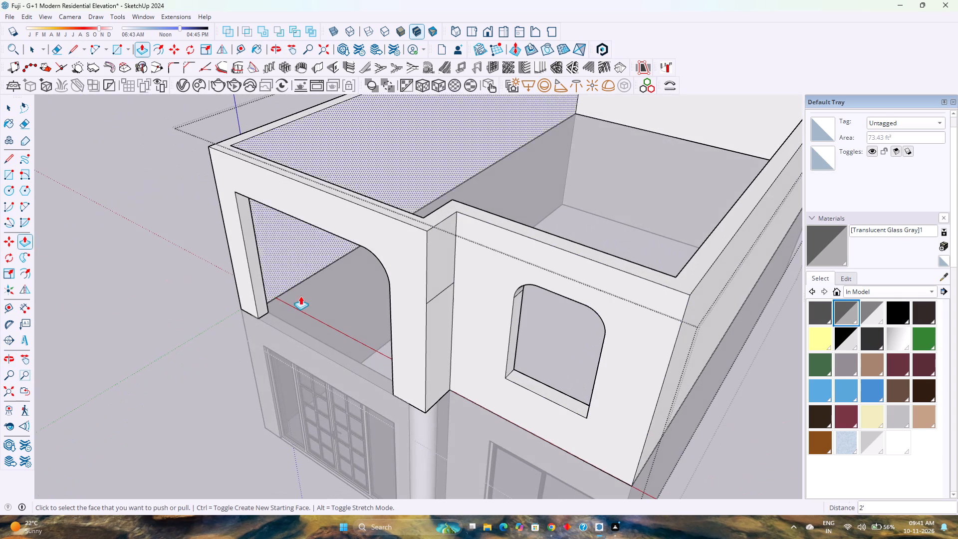
{"action": "key", "text": "e"}
{"action": "left_click_drag", "start_coordinate": [434, 296], "coordinate": [435, 302]}
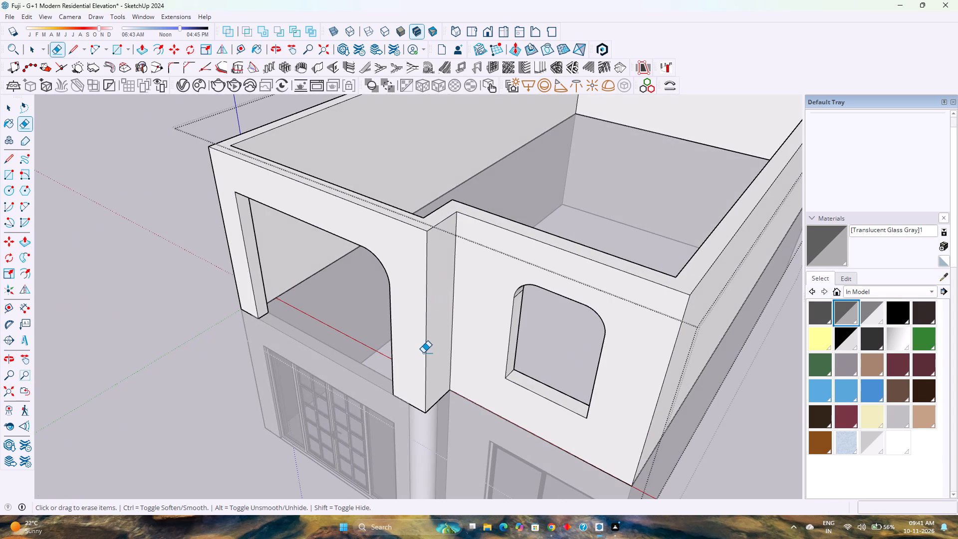
Examine the stepped first-floor front wall and how it lines up with the ground-floor walls below.
{"action": "scroll", "coordinate": [423, 353], "scroll_direction": "down", "scroll_amount": 3}
{"action": "middle_click_drag", "start_coordinate": [398, 384], "coordinate": [517, 296]}
{"action": "scroll", "coordinate": [524, 301], "scroll_direction": "up", "scroll_amount": 4}
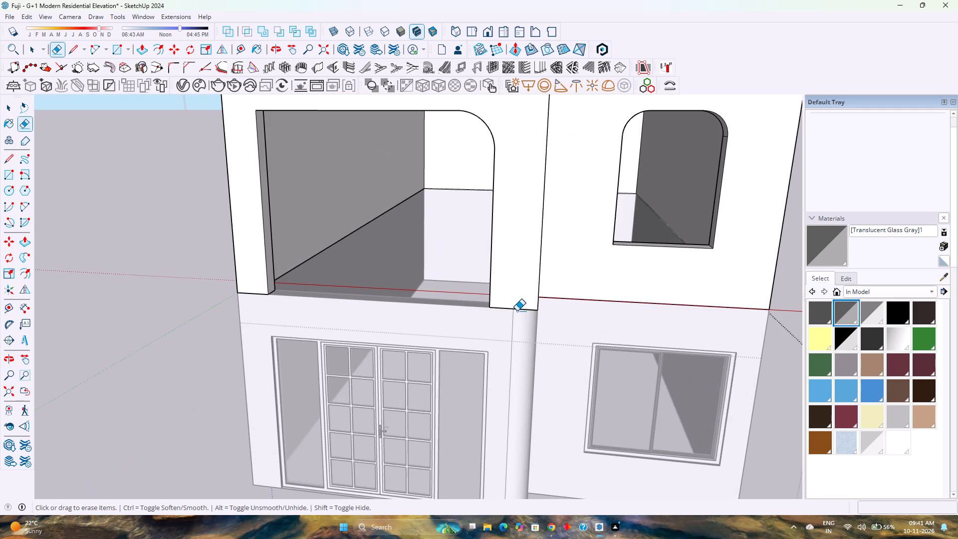
{"action": "middle_click_drag", "start_coordinate": [503, 309], "coordinate": [426, 433], "text": "shift"}
{"action": "middle_click", "coordinate": [426, 433]}
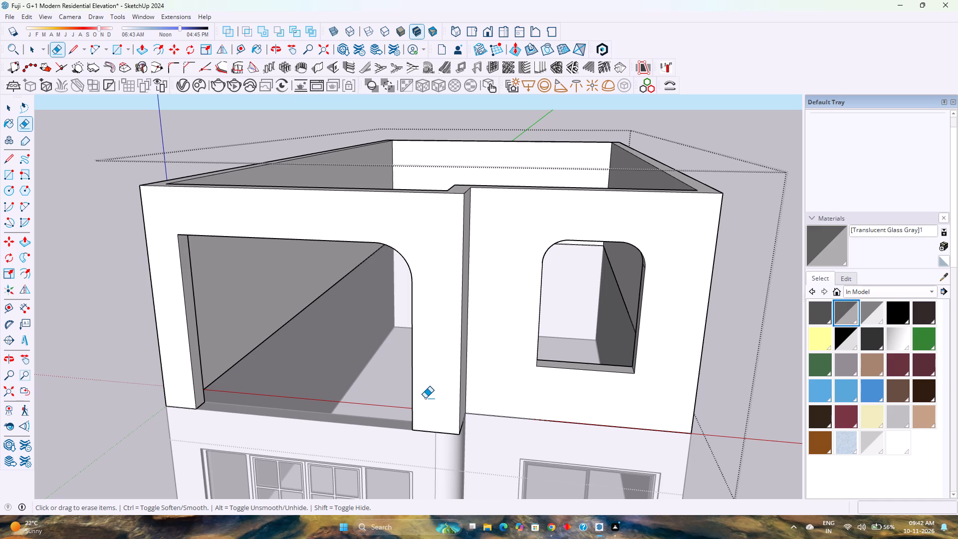
{"action": "scroll", "coordinate": [424, 398], "scroll_direction": "down", "scroll_amount": 3}
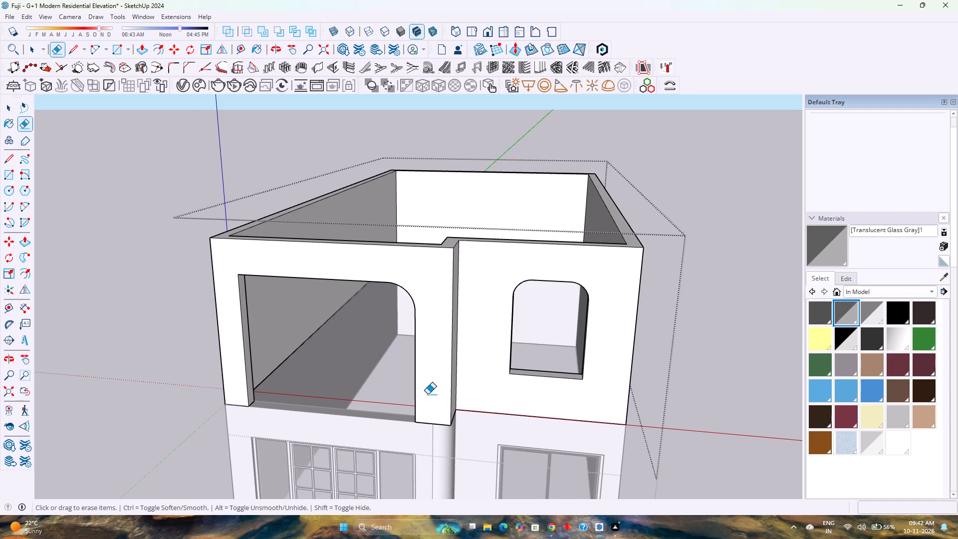
{"action": "scroll", "coordinate": [428, 394], "scroll_direction": "down", "scroll_amount": 2}
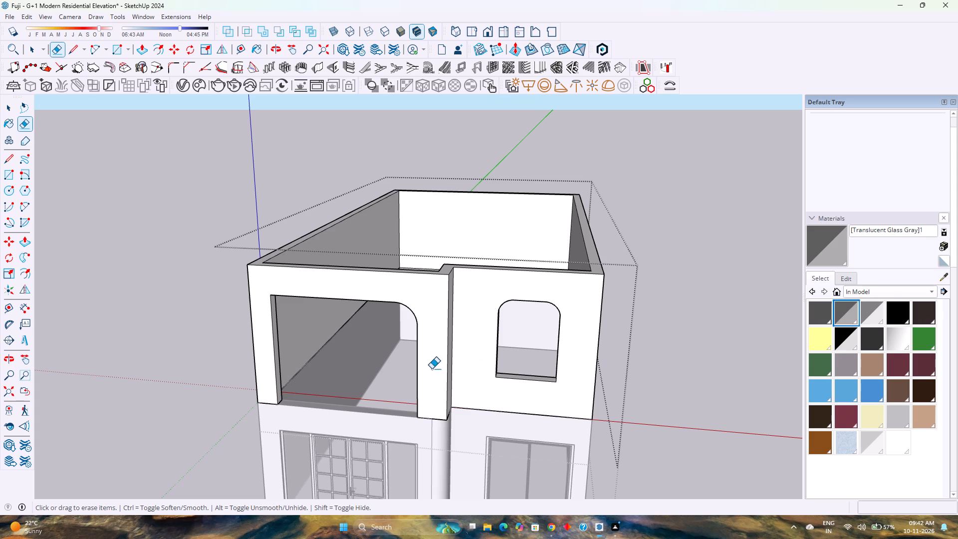
{"action": "scroll", "coordinate": [446, 340], "scroll_direction": "up", "scroll_amount": 2}
{"action": "scroll", "coordinate": [446, 340], "scroll_direction": "down", "scroll_amount": 3}
{"action": "middle_click_drag", "start_coordinate": [455, 267], "coordinate": [500, 371]}
{"action": "middle_click", "coordinate": [500, 371]}
{"action": "scroll", "coordinate": [499, 368], "scroll_direction": "up", "scroll_amount": 1}
{"action": "scroll", "coordinate": [498, 366], "scroll_direction": "down", "scroll_amount": 7}
{"action": "scroll", "coordinate": [572, 436], "scroll_direction": "up", "scroll_amount": 4}
{"action": "middle_click_drag", "start_coordinate": [568, 436], "coordinate": [507, 382]}
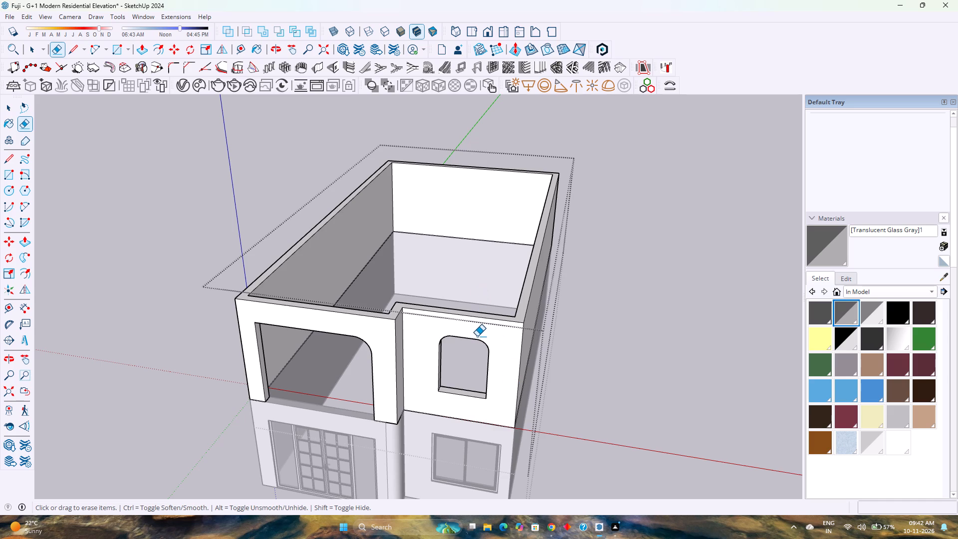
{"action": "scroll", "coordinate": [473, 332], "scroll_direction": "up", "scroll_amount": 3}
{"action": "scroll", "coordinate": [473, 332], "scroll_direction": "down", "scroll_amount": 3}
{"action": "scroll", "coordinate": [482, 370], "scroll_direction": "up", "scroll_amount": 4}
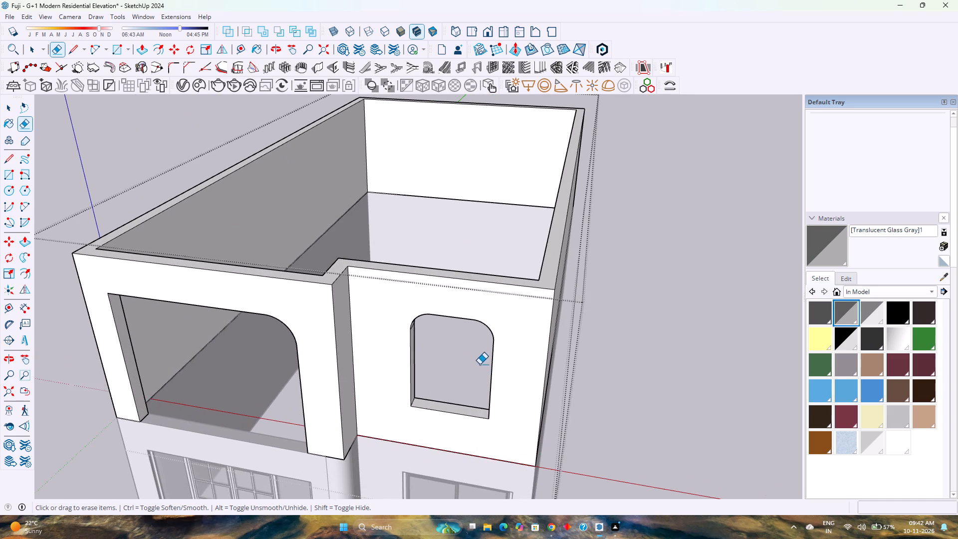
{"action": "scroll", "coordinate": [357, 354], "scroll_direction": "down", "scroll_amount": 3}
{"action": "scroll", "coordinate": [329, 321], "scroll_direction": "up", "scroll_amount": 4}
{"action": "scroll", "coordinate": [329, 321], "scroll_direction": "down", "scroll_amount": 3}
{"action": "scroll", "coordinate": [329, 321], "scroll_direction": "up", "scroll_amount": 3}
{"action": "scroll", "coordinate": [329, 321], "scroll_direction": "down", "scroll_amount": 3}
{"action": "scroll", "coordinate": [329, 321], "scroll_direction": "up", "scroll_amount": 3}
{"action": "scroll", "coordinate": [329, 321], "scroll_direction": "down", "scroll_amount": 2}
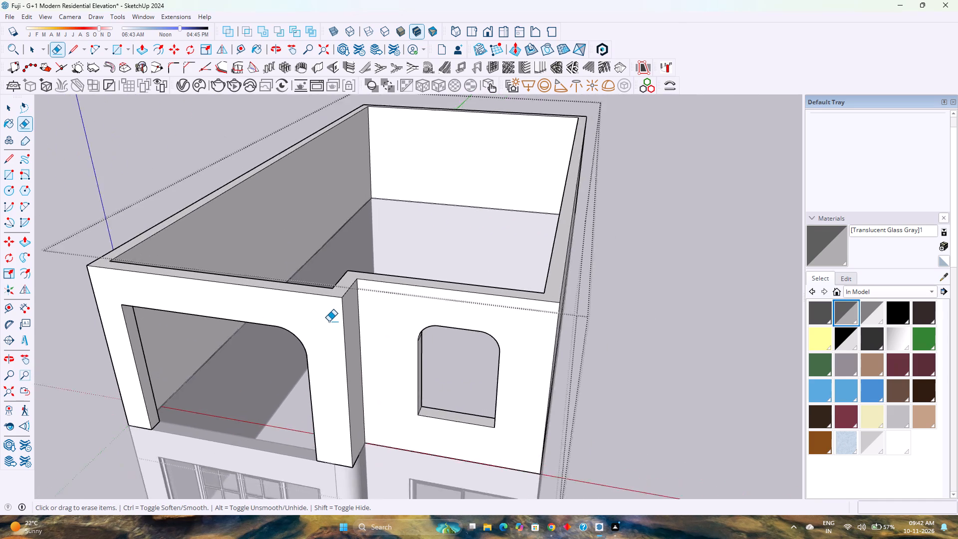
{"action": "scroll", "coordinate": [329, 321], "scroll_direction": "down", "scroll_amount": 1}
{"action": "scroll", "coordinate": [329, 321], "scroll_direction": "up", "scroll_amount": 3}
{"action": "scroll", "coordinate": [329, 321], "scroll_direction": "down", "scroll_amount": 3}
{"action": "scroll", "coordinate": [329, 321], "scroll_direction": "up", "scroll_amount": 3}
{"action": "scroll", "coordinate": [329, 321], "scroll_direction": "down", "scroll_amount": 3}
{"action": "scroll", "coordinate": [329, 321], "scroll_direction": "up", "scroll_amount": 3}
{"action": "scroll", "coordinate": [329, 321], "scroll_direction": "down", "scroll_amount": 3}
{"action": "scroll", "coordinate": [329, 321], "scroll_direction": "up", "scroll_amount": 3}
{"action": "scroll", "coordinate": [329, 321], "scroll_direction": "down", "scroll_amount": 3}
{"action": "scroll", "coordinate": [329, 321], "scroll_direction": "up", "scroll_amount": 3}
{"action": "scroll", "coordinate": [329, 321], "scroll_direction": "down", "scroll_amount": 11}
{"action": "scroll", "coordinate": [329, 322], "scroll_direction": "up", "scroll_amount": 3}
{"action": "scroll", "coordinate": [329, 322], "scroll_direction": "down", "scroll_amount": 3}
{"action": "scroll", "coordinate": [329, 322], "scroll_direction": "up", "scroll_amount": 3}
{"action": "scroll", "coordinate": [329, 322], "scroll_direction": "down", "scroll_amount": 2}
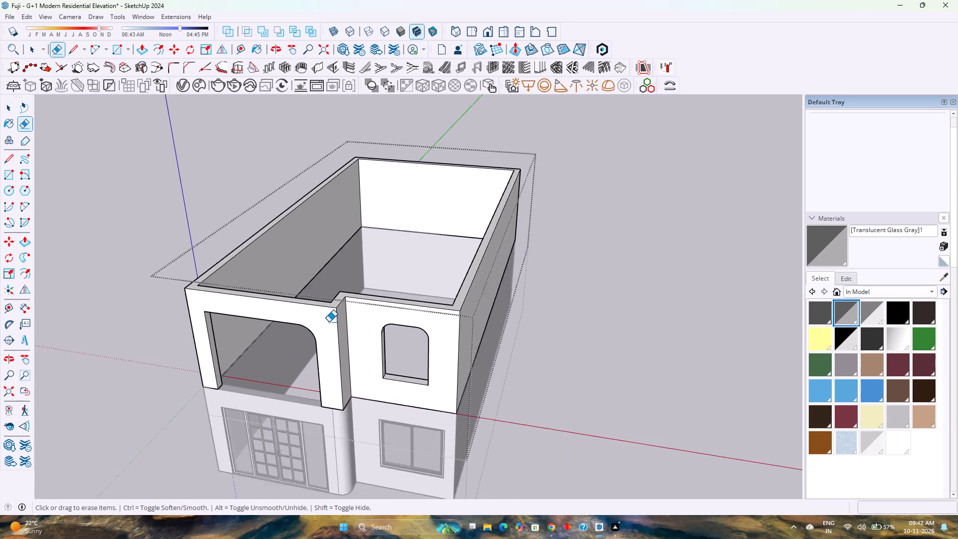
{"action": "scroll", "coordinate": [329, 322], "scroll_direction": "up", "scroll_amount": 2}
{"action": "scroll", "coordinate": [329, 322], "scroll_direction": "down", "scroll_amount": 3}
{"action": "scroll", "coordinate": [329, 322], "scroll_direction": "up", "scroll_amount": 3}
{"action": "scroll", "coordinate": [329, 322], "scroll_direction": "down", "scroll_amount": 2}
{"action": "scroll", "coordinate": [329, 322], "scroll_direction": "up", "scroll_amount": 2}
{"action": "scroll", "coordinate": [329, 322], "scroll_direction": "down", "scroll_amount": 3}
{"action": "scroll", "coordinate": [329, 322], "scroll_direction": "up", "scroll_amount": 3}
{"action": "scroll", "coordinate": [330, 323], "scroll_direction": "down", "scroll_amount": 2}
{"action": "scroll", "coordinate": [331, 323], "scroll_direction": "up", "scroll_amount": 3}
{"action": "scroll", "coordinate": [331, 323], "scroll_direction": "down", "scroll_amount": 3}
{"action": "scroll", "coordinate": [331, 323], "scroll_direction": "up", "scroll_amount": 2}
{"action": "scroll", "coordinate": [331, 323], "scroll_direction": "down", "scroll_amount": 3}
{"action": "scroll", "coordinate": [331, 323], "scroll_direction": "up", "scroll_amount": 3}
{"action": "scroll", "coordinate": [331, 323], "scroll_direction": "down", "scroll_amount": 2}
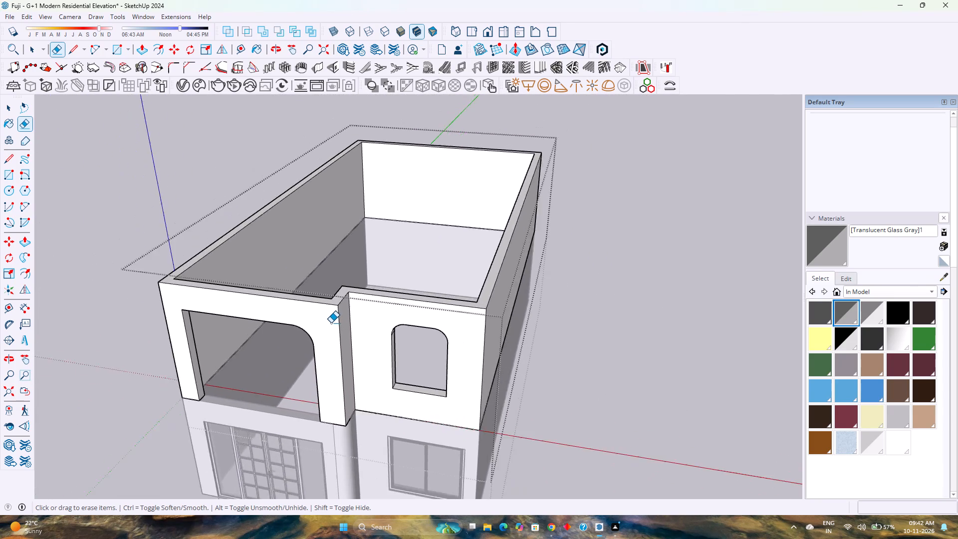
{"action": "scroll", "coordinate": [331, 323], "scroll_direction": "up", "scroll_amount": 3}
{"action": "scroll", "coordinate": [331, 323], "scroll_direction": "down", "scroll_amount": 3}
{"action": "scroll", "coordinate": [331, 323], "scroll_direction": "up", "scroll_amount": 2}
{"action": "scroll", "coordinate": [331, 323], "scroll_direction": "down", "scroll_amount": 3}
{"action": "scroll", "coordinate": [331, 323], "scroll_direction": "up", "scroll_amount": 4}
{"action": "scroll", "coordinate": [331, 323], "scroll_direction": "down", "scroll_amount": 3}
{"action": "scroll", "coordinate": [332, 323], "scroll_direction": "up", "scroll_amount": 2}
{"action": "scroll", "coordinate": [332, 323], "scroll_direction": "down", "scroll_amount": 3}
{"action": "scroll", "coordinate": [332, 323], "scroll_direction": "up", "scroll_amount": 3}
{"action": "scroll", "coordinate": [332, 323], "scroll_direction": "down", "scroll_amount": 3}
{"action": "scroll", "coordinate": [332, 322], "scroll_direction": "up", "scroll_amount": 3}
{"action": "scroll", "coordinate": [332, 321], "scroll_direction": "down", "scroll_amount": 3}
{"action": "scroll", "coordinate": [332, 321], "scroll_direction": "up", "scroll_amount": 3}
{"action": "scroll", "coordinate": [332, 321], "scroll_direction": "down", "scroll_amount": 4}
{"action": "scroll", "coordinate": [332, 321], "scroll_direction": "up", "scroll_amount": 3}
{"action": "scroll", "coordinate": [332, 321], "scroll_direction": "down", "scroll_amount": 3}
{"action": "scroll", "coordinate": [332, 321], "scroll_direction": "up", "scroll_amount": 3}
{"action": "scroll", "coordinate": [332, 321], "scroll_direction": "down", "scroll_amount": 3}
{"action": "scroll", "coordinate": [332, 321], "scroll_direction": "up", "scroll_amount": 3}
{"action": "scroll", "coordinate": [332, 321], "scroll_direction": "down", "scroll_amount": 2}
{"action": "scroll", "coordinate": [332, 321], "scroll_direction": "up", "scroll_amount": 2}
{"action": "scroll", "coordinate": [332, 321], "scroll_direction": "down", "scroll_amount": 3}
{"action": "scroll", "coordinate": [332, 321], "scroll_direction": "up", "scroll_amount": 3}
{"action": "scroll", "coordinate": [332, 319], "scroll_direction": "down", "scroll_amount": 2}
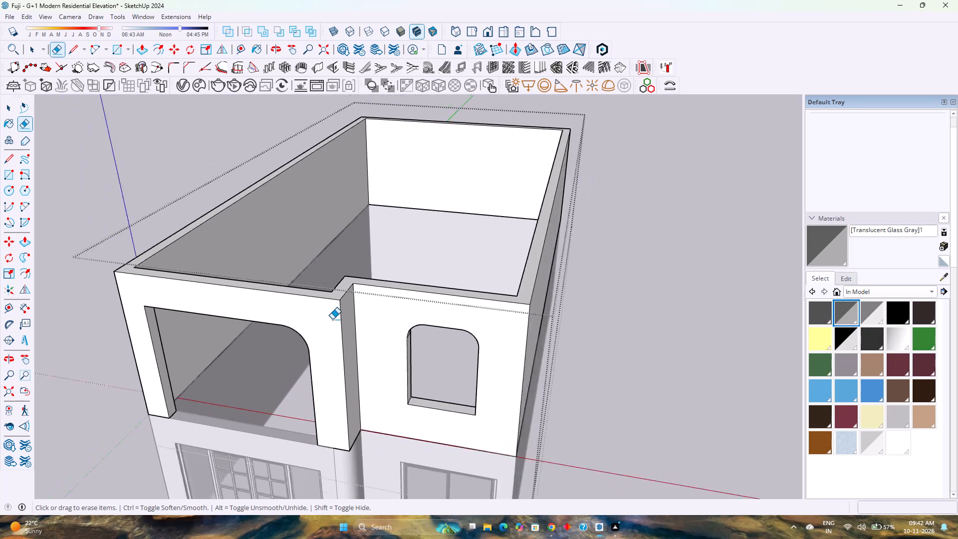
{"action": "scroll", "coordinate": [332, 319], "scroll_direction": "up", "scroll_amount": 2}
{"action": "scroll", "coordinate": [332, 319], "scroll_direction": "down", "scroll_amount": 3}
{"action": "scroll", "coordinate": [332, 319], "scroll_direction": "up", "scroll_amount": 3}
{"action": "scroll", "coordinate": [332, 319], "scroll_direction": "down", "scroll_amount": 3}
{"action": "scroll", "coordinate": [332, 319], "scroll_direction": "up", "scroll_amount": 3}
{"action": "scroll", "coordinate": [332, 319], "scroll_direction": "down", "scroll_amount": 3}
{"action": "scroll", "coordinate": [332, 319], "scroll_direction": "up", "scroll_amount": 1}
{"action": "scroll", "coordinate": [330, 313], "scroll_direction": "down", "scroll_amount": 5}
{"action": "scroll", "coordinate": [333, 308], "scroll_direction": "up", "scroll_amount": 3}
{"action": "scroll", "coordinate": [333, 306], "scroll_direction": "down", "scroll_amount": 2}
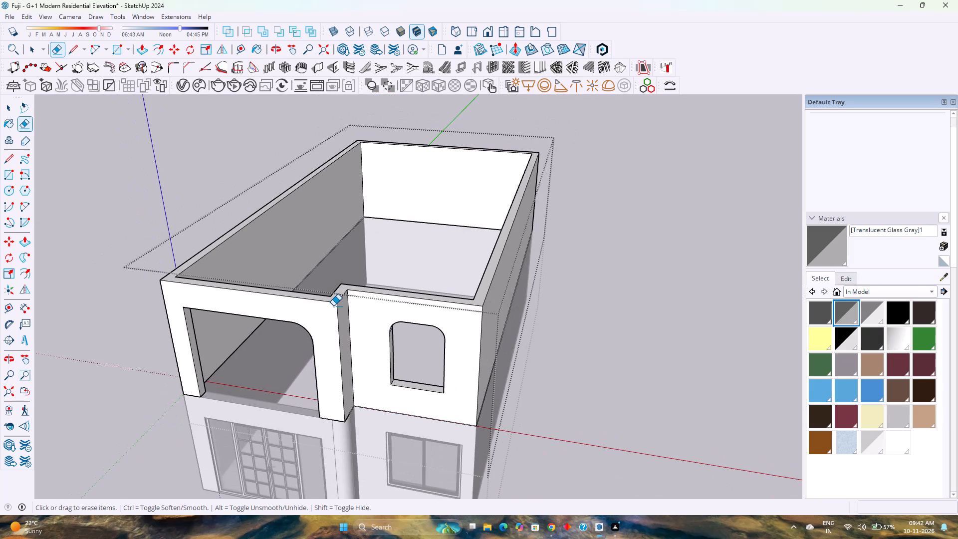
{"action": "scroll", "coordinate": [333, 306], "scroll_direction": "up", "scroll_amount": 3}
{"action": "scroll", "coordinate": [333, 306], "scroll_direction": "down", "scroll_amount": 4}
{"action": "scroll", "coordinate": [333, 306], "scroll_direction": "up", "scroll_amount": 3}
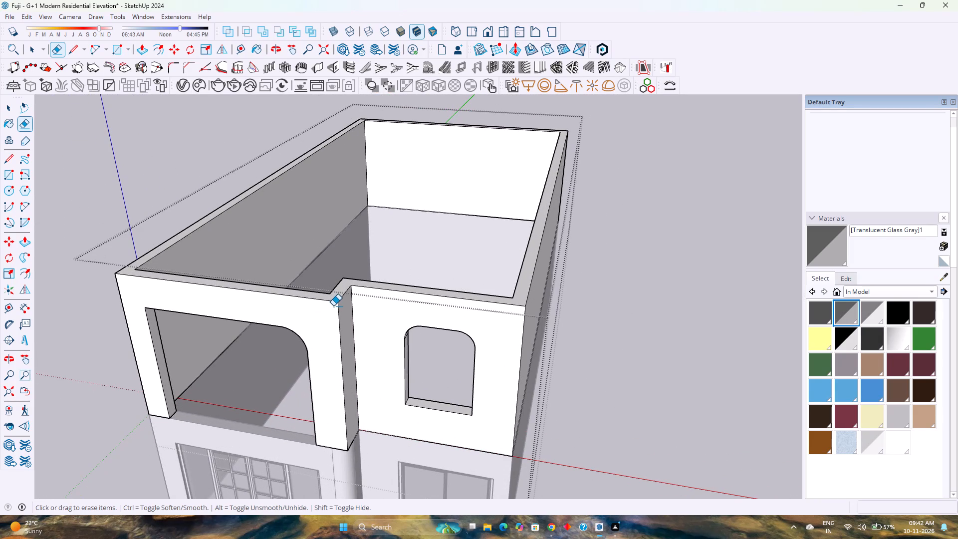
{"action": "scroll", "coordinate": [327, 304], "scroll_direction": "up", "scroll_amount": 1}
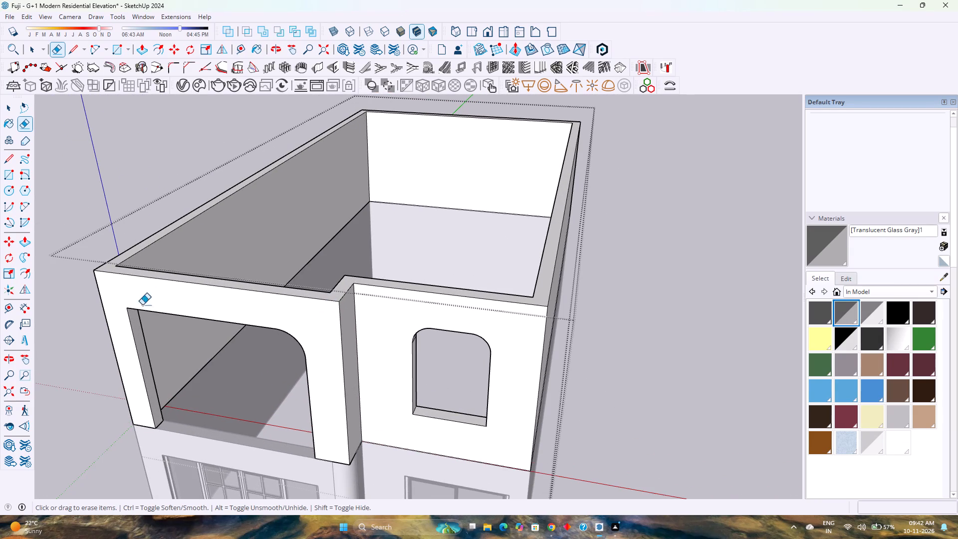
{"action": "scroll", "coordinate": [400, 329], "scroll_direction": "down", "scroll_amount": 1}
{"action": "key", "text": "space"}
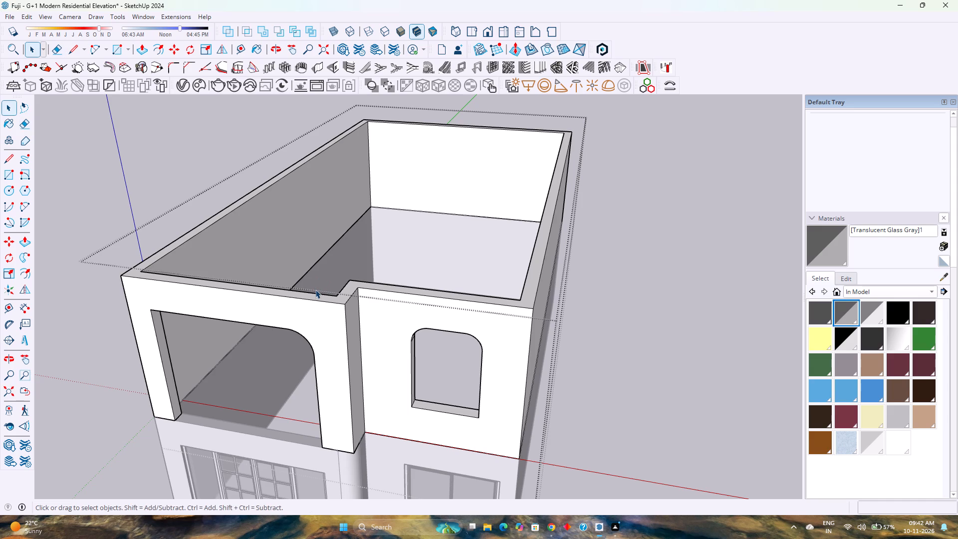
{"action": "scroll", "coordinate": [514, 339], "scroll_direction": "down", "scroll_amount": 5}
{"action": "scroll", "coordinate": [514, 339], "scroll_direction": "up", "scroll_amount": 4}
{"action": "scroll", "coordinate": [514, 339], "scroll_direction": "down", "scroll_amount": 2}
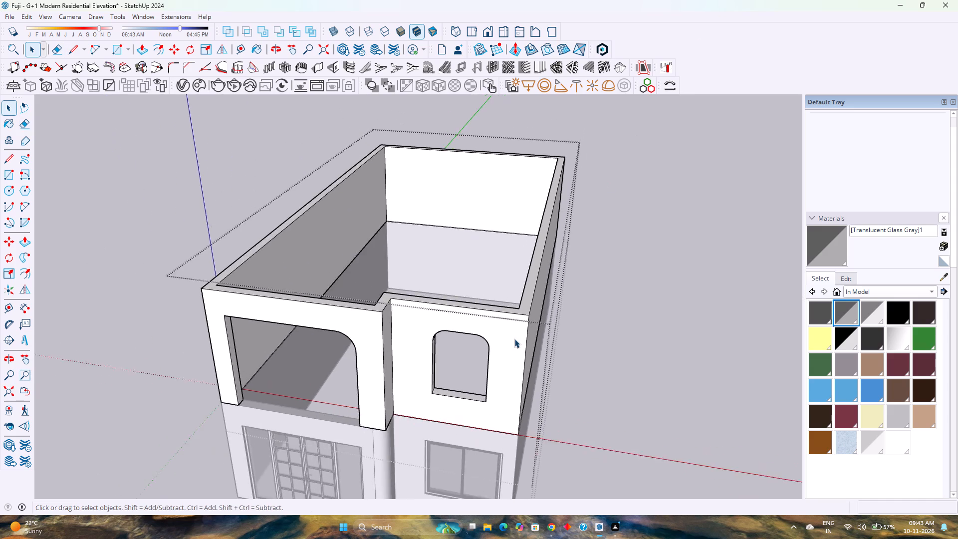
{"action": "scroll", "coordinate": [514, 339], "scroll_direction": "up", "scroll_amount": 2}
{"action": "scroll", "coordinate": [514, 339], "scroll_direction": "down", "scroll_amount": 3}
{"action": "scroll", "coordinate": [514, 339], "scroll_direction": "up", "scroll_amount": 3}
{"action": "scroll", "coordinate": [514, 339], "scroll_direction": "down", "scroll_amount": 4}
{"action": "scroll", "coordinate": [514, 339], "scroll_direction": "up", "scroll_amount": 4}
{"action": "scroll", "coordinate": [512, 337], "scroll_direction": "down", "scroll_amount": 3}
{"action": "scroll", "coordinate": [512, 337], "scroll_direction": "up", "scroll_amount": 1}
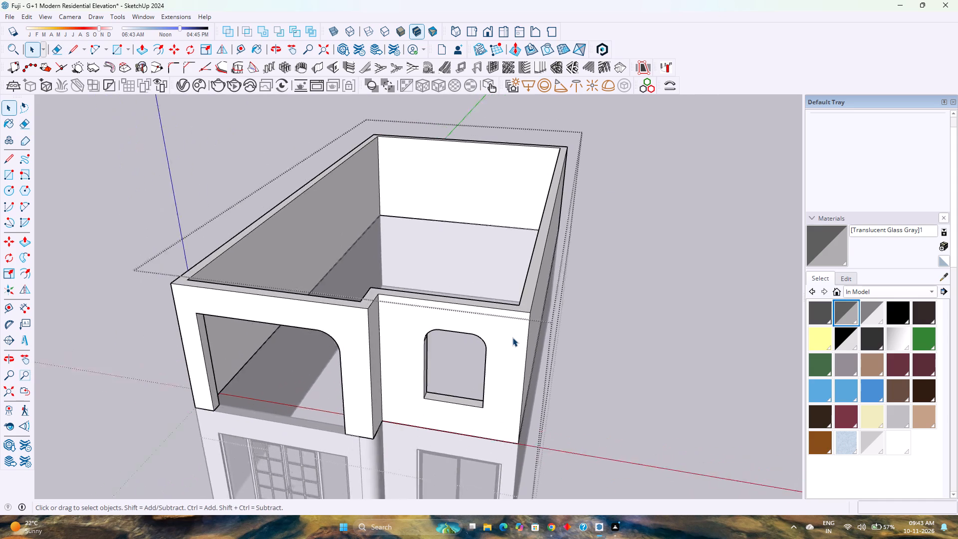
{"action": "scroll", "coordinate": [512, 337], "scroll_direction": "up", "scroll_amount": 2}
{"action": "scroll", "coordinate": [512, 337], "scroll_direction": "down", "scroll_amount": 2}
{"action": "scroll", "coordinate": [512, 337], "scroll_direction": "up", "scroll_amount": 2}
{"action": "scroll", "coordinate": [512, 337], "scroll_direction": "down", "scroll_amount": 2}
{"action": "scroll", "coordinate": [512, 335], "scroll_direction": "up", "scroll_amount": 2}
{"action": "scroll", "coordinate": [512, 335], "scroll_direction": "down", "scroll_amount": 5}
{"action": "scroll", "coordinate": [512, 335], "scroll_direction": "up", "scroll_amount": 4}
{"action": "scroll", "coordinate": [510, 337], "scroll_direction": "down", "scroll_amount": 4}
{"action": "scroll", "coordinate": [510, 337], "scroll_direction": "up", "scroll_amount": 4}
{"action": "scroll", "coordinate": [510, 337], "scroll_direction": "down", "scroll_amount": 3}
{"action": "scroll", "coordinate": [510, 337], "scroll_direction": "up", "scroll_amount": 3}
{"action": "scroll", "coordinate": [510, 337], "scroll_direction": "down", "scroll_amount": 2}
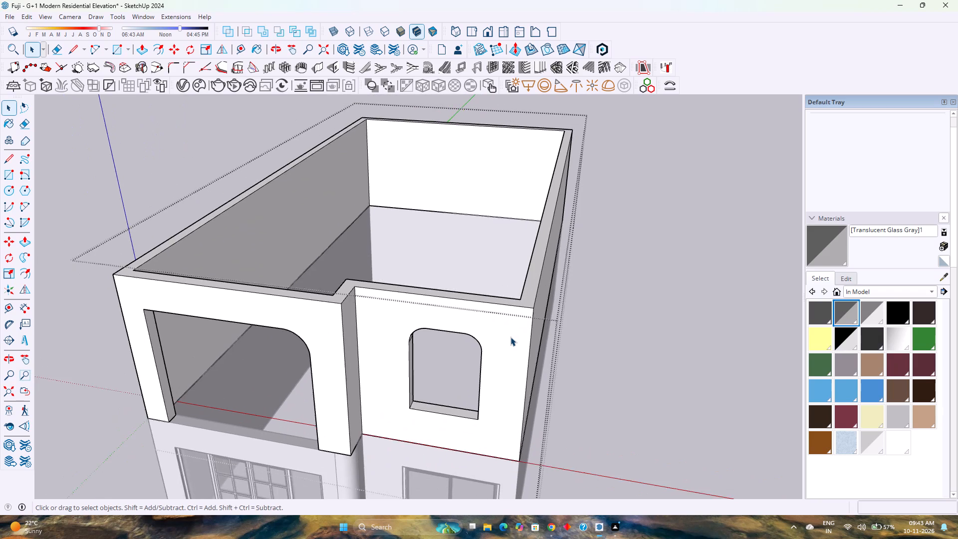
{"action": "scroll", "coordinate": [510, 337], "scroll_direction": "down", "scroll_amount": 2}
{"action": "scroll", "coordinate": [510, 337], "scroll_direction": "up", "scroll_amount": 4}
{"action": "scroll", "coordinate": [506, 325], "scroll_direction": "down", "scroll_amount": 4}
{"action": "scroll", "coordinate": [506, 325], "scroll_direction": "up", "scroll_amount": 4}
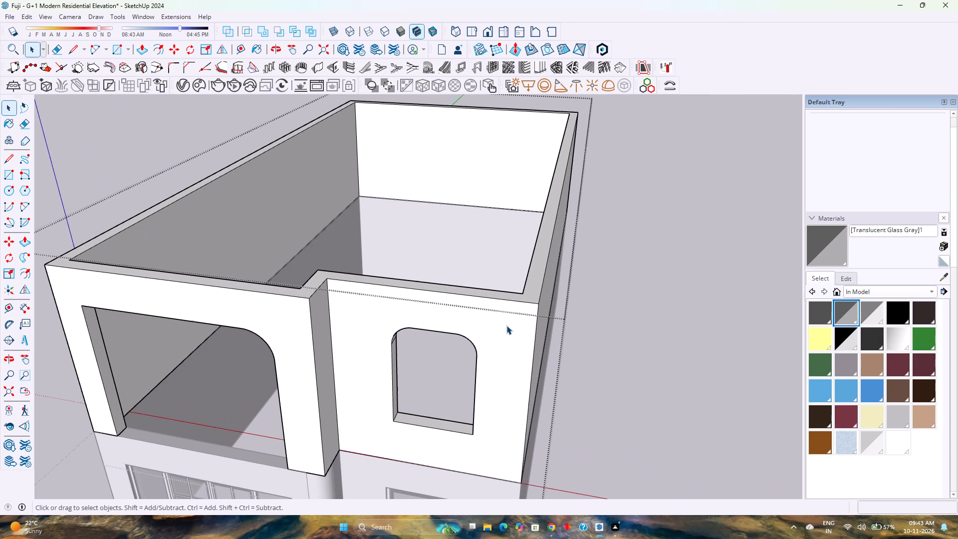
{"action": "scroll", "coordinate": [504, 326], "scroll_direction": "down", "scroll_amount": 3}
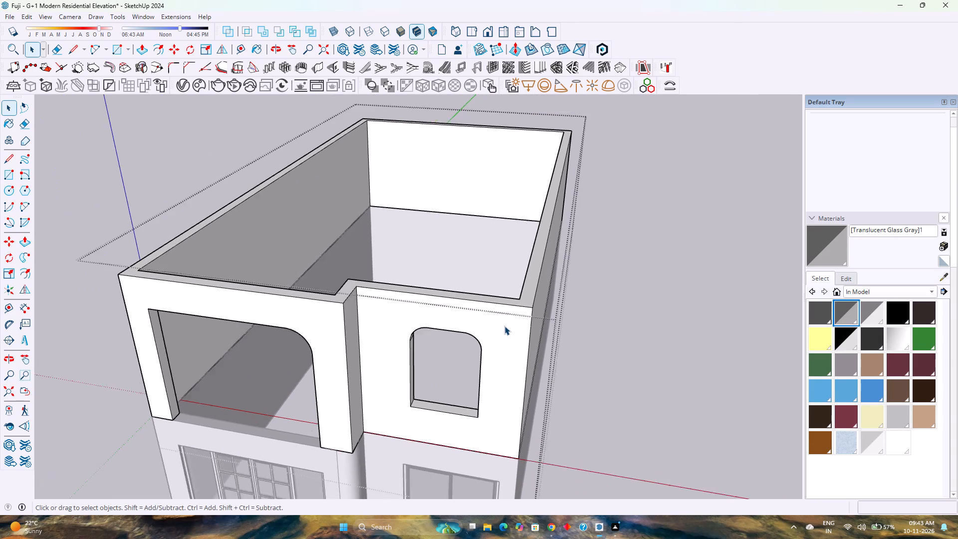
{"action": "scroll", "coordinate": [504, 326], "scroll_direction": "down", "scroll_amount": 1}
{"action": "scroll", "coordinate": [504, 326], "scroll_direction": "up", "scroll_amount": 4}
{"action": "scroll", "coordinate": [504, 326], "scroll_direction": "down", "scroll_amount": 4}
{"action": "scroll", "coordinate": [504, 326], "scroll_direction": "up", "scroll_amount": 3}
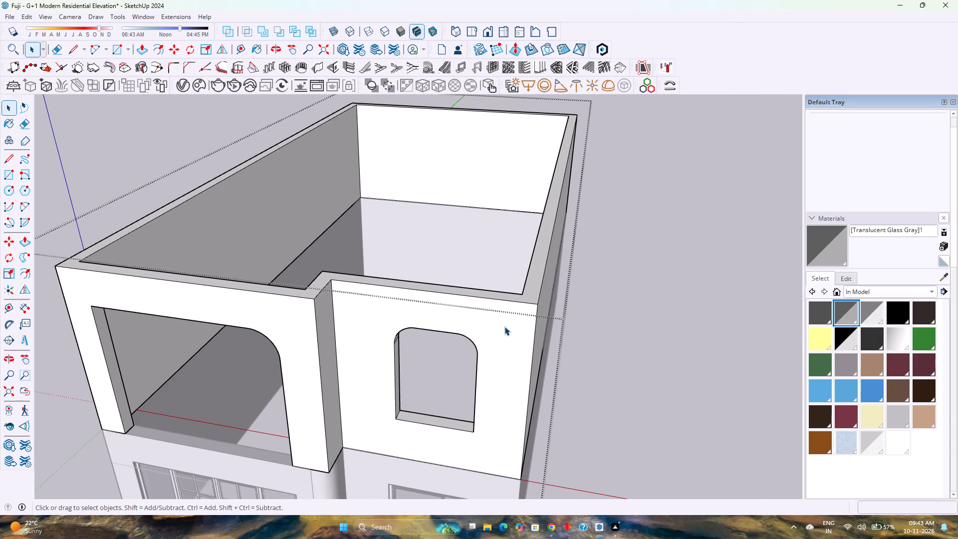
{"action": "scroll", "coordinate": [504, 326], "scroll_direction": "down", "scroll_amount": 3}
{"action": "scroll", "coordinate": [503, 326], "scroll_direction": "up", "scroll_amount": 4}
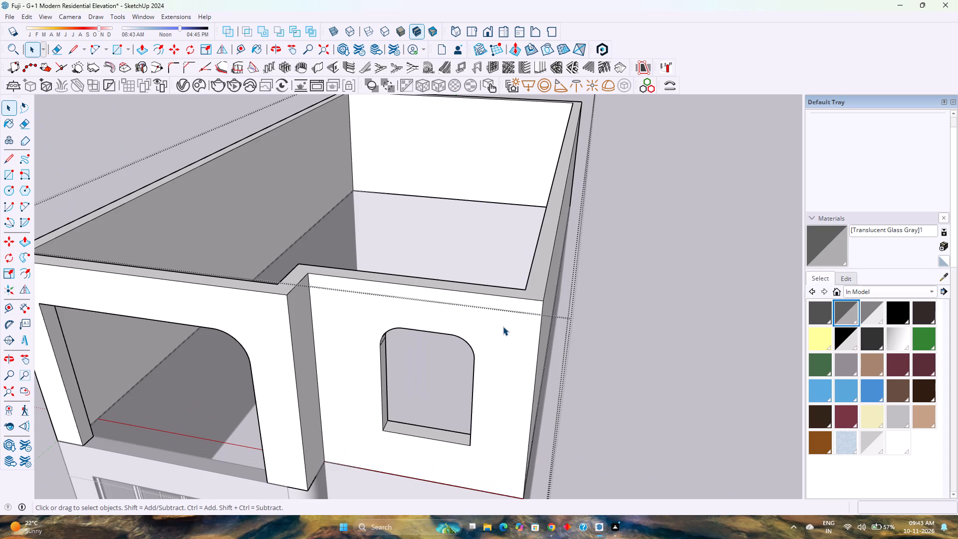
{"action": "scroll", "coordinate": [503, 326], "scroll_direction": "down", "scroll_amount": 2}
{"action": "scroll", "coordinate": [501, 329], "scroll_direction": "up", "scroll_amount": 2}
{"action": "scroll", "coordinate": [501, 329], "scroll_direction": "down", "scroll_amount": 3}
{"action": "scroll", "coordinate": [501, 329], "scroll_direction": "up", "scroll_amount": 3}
Examine the stepped first-floor front wall from lower front and corner angles against the ground-floor wall below.
{"action": "middle_click_drag", "start_coordinate": [481, 362], "coordinate": [488, 266]}
{"action": "middle_click", "coordinate": [488, 266]}
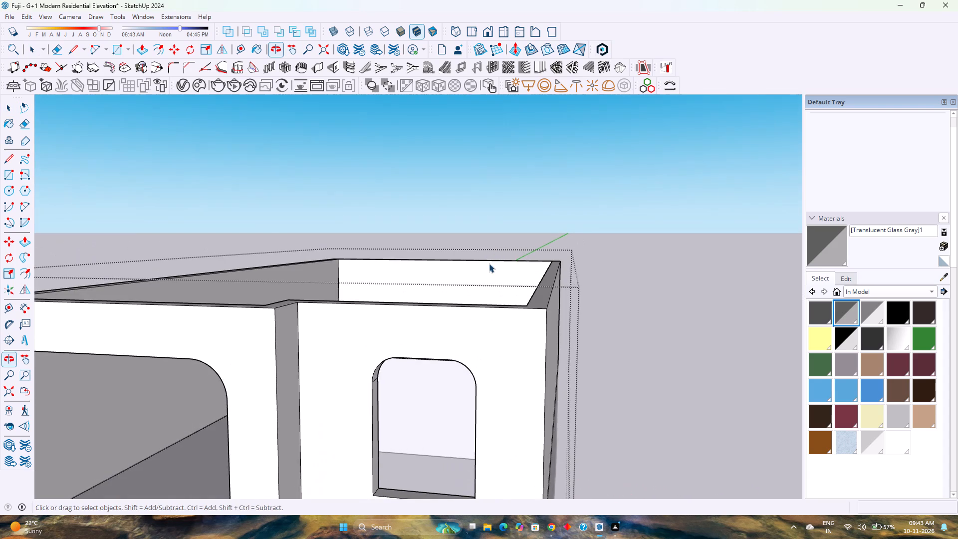
{"action": "scroll", "coordinate": [483, 270], "scroll_direction": "down", "scroll_amount": 9}
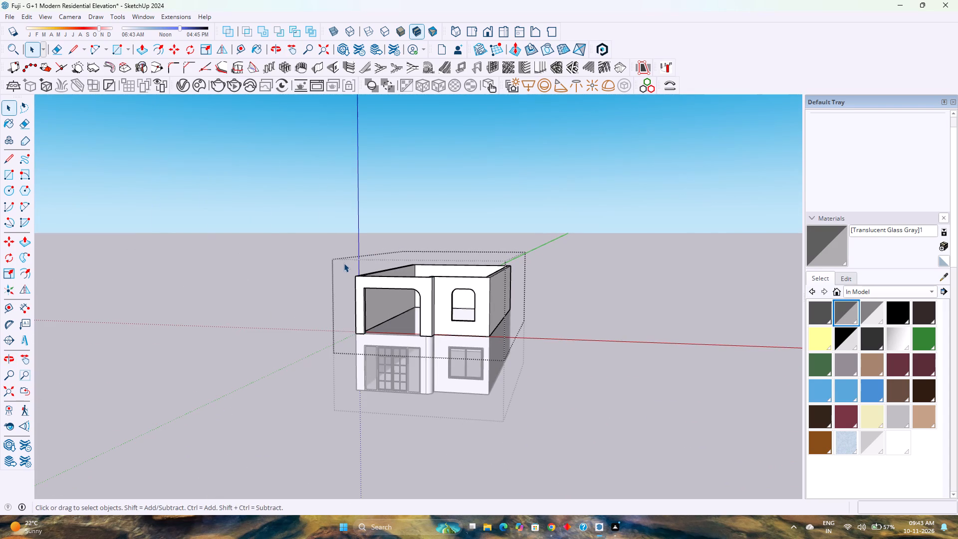
{"action": "scroll", "coordinate": [344, 262], "scroll_direction": "down", "scroll_amount": 2}
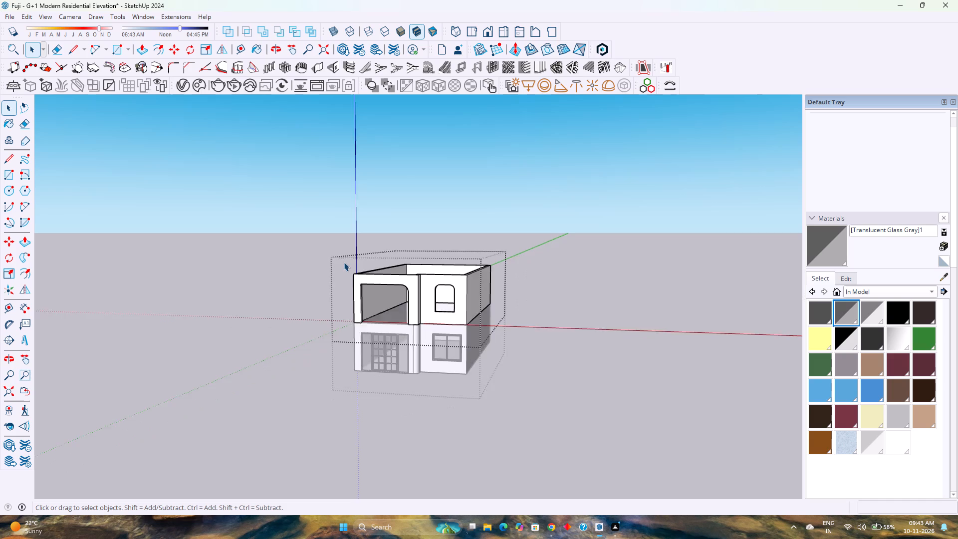
{"action": "scroll", "coordinate": [344, 262], "scroll_direction": "down", "scroll_amount": 1}
{"action": "scroll", "coordinate": [344, 262], "scroll_direction": "up", "scroll_amount": 3}
{"action": "scroll", "coordinate": [344, 262], "scroll_direction": "down", "scroll_amount": 3}
{"action": "scroll", "coordinate": [344, 262], "scroll_direction": "up", "scroll_amount": 9}
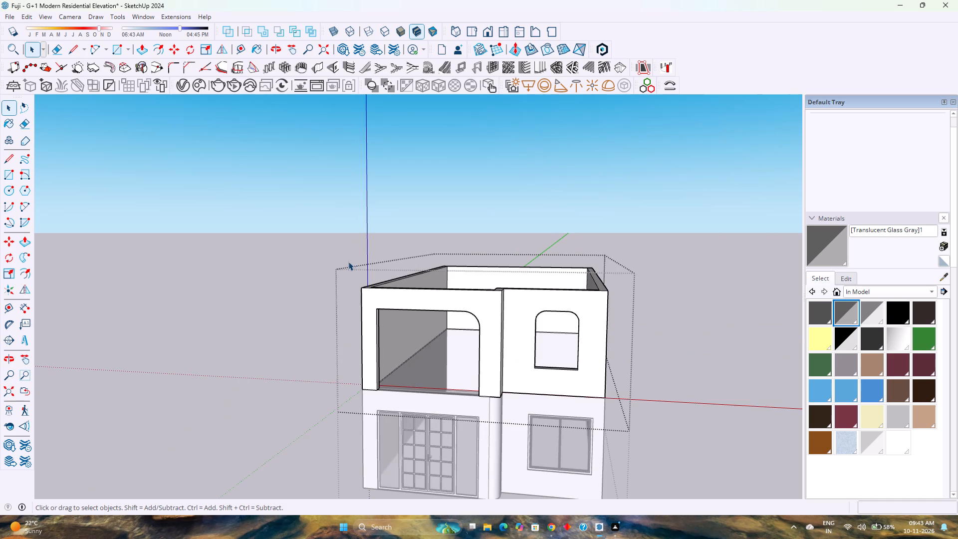
{"action": "middle_click_drag", "start_coordinate": [472, 325], "coordinate": [389, 322]}
{"action": "middle_click", "coordinate": [387, 321]}
{"action": "scroll", "coordinate": [356, 307], "scroll_direction": "down", "scroll_amount": 3}
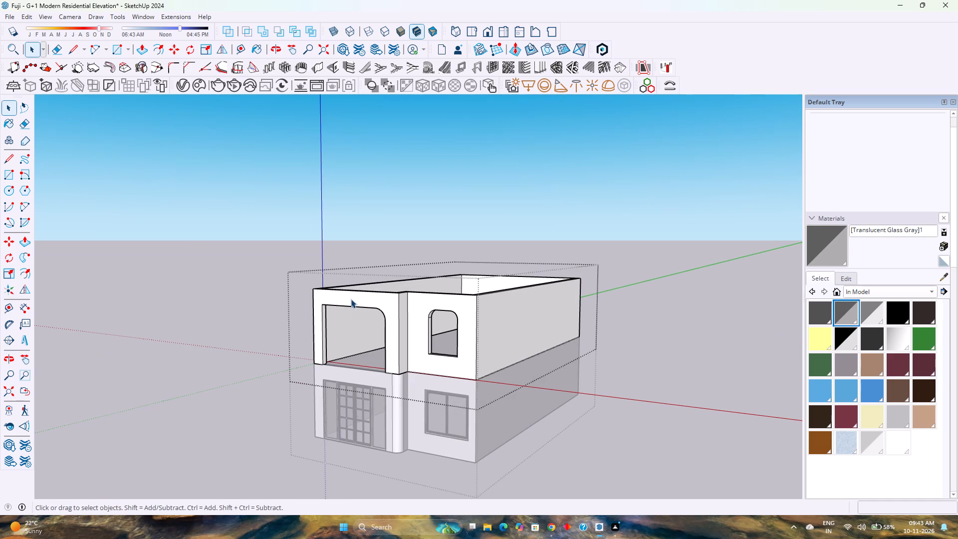
{"action": "scroll", "coordinate": [348, 286], "scroll_direction": "down", "scroll_amount": 4}
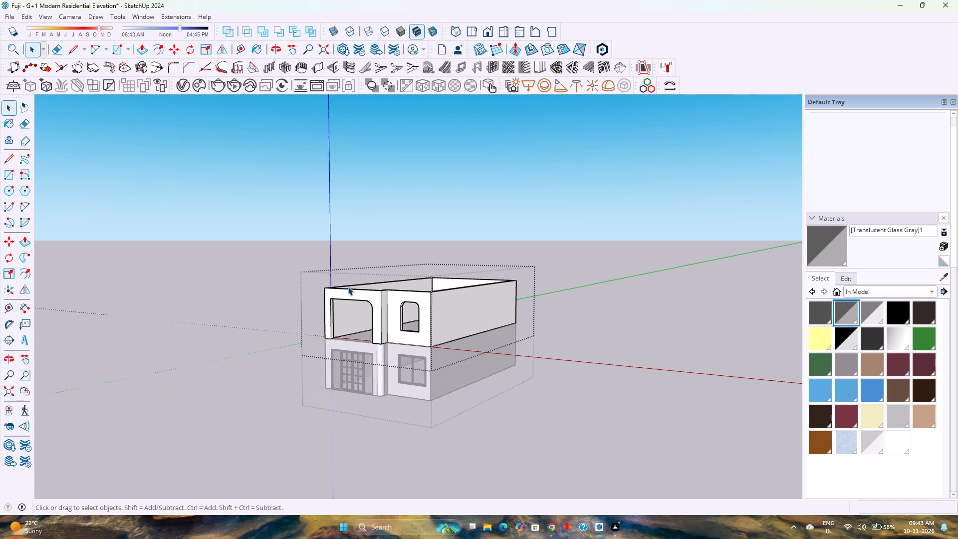
{"action": "scroll", "coordinate": [437, 318], "scroll_direction": "up", "scroll_amount": 3}
{"action": "scroll", "coordinate": [349, 318], "scroll_direction": "up", "scroll_amount": 2}
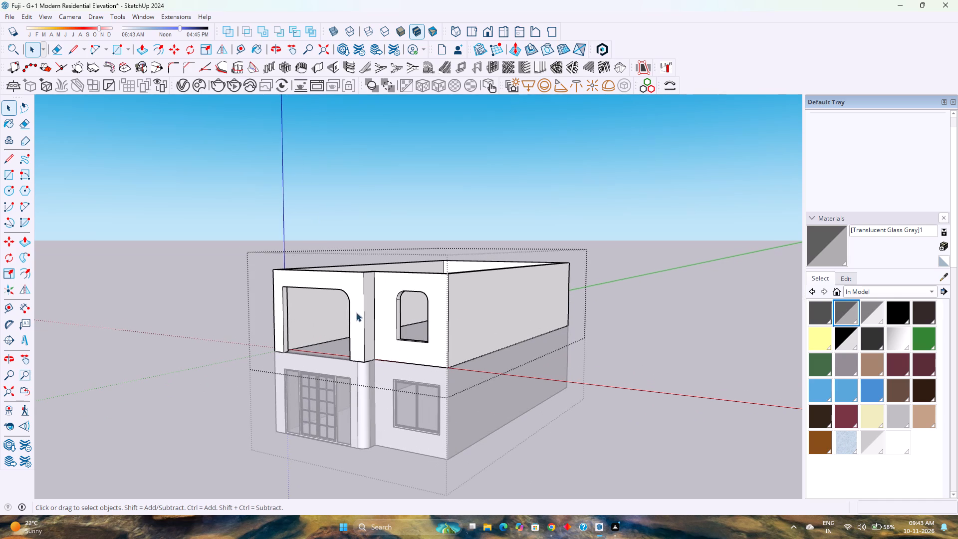
{"action": "scroll", "coordinate": [413, 349], "scroll_direction": "up", "scroll_amount": 2}
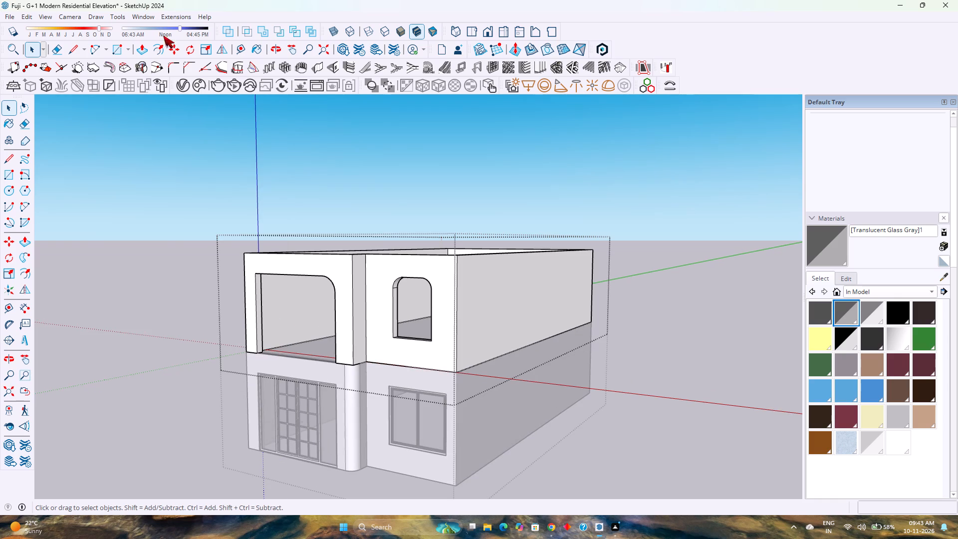
Pull the outer front face of the first-floor window section 1' outward toward the front.
{"action": "left_click", "coordinate": [148, 51]}
{"action": "left_click", "coordinate": [422, 355]}
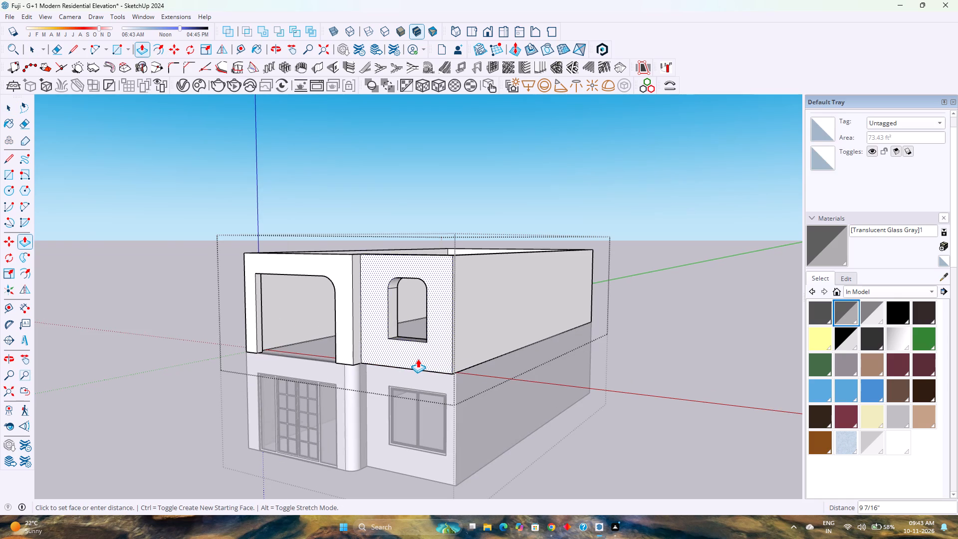
{"action": "type", "text": "1'"}
{"action": "key", "text": "Return"}
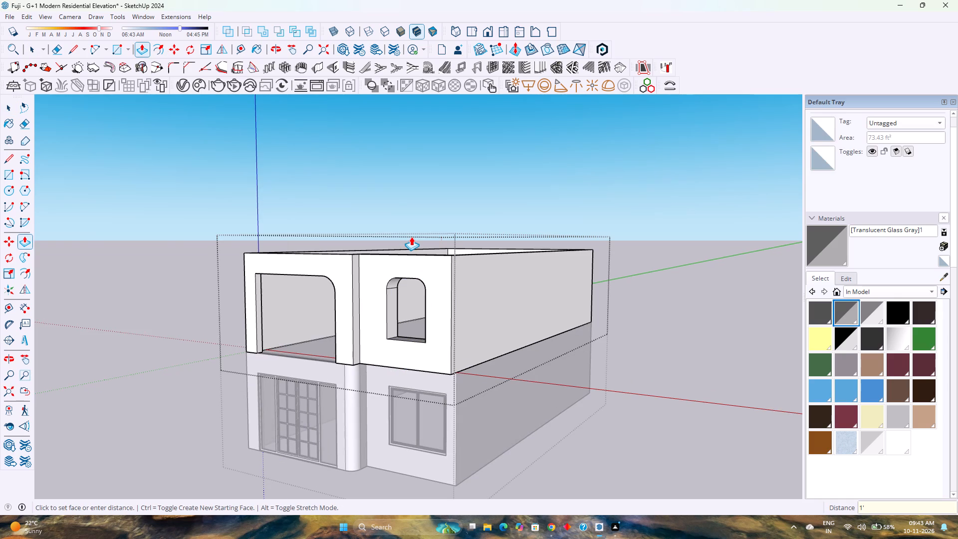
Push the inner face of the first-floor window section 1' toward the front, matching the outer face's shift.
{"action": "middle_click_drag", "start_coordinate": [407, 238], "coordinate": [172, 431]}
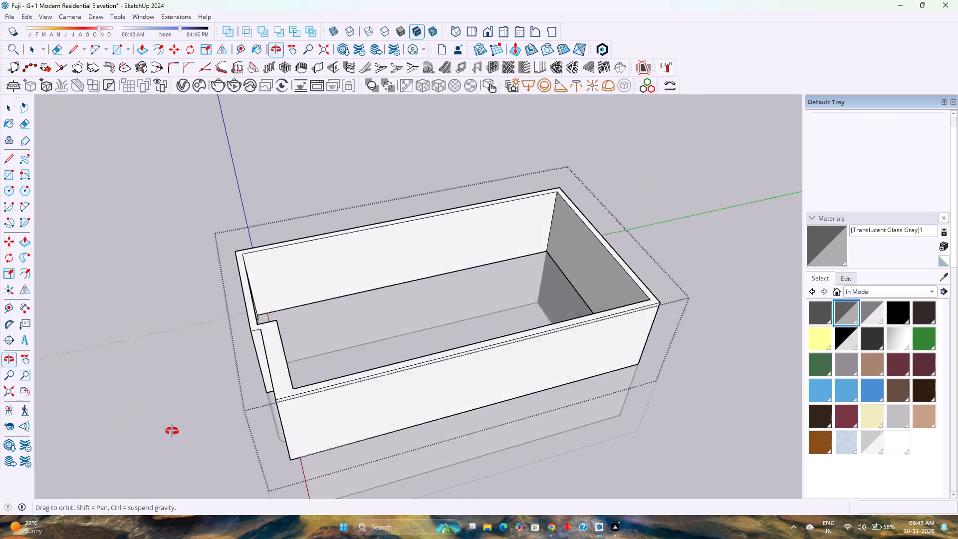
{"action": "middle_click_drag", "start_coordinate": [172, 431], "coordinate": [157, 434]}
{"action": "middle_click", "coordinate": [157, 434]}
{"action": "scroll", "coordinate": [282, 316], "scroll_direction": "up", "scroll_amount": 3}
{"action": "left_click", "coordinate": [259, 330]}
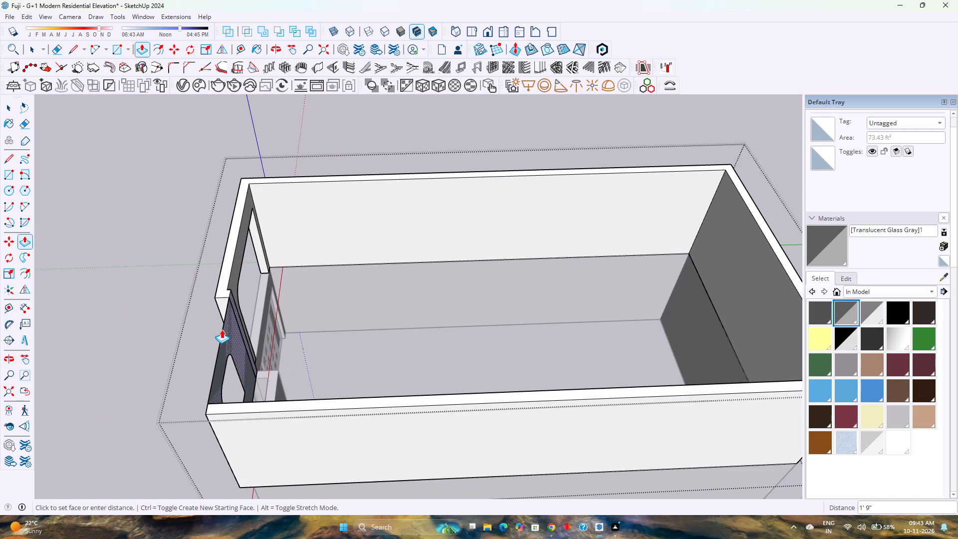
{"action": "type", "text": "1'"}
{"action": "key", "text": "Return"}
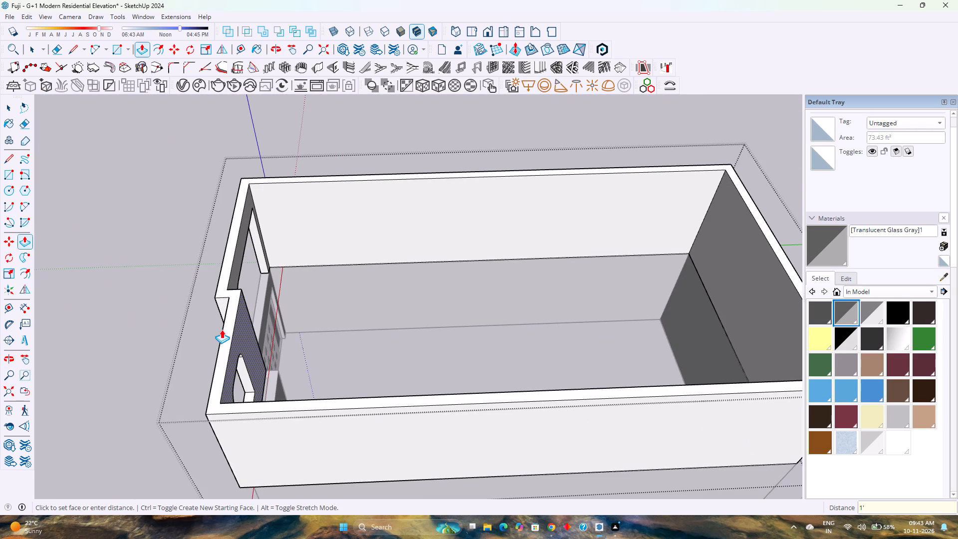
{"action": "key", "text": "space"}
Examine the shifted window section from above, below and the front corners, including its overhang beyond the ground-floor wall.
{"action": "scroll", "coordinate": [220, 344], "scroll_direction": "down", "scroll_amount": 2}
{"action": "scroll", "coordinate": [224, 361], "scroll_direction": "up", "scroll_amount": 1}
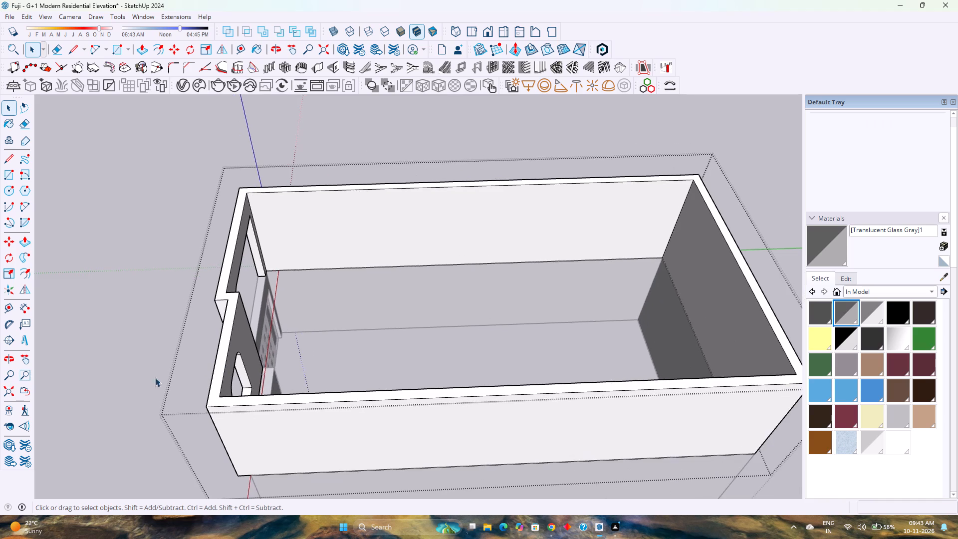
{"action": "middle_click_drag", "start_coordinate": [146, 381], "coordinate": [411, 289]}
{"action": "middle_click", "coordinate": [411, 289]}
{"action": "middle_click_drag", "start_coordinate": [419, 381], "coordinate": [432, 288]}
{"action": "middle_click", "coordinate": [432, 288]}
{"action": "scroll", "coordinate": [433, 283], "scroll_direction": "down", "scroll_amount": 2}
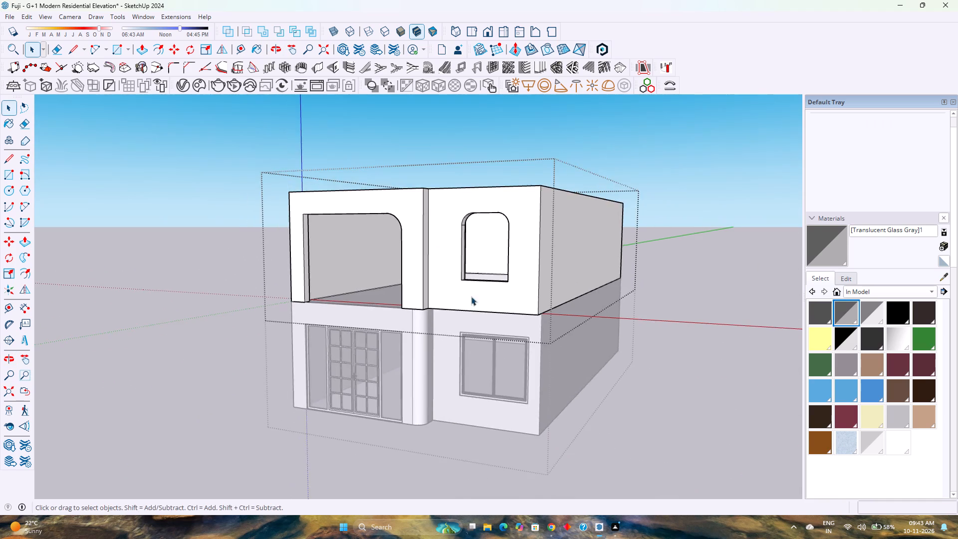
{"action": "scroll", "coordinate": [477, 303], "scroll_direction": "up", "scroll_amount": 6}
{"action": "middle_click_drag", "start_coordinate": [521, 339], "coordinate": [345, 267]}
{"action": "scroll", "coordinate": [353, 263], "scroll_direction": "up", "scroll_amount": 4}
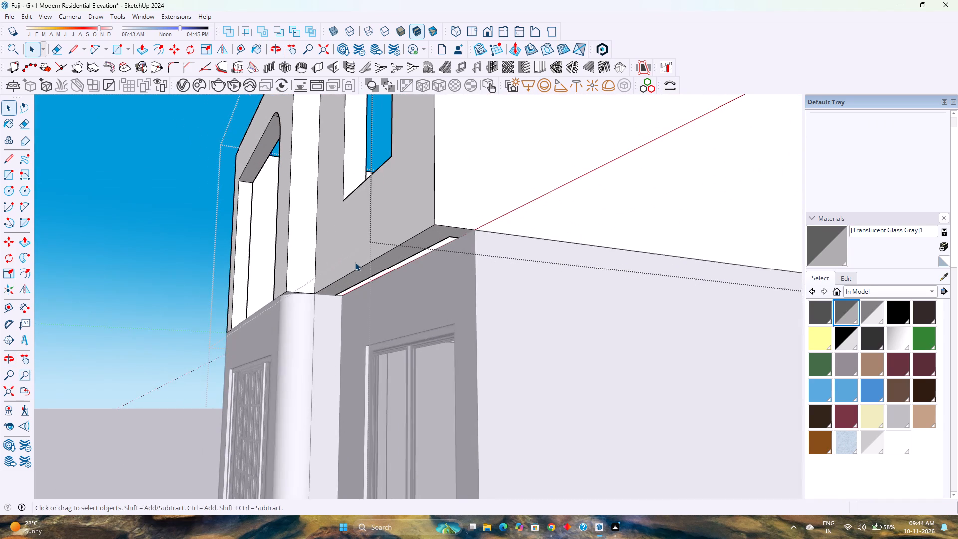
{"action": "scroll", "coordinate": [356, 261], "scroll_direction": "up", "scroll_amount": 3}
{"action": "middle_click_drag", "start_coordinate": [350, 262], "coordinate": [284, 334]}
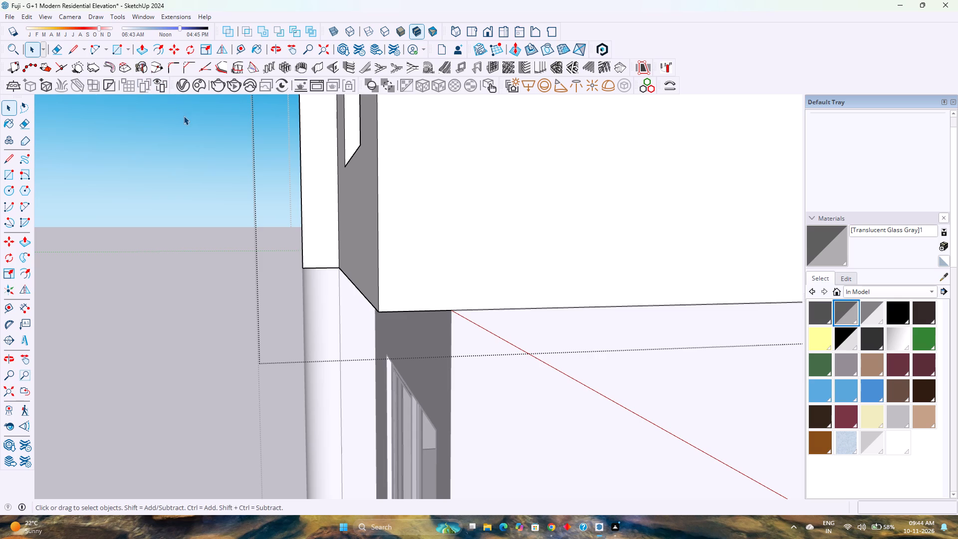
{"action": "scroll", "coordinate": [287, 372], "scroll_direction": "down", "scroll_amount": 6}
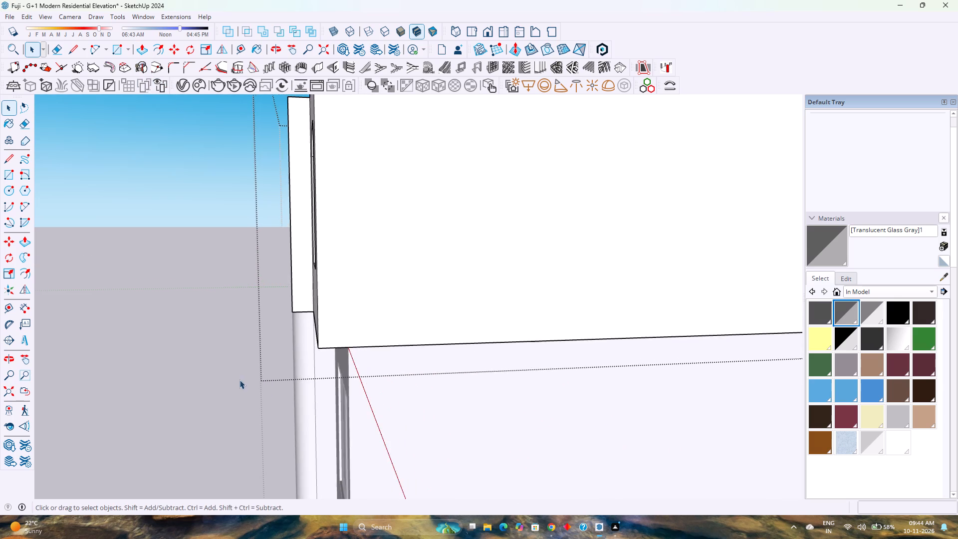
{"action": "middle_click_drag", "start_coordinate": [239, 380], "coordinate": [379, 403]}
{"action": "scroll", "coordinate": [375, 406], "scroll_direction": "down", "scroll_amount": 4}
{"action": "scroll", "coordinate": [375, 406], "scroll_direction": "up", "scroll_amount": 4}
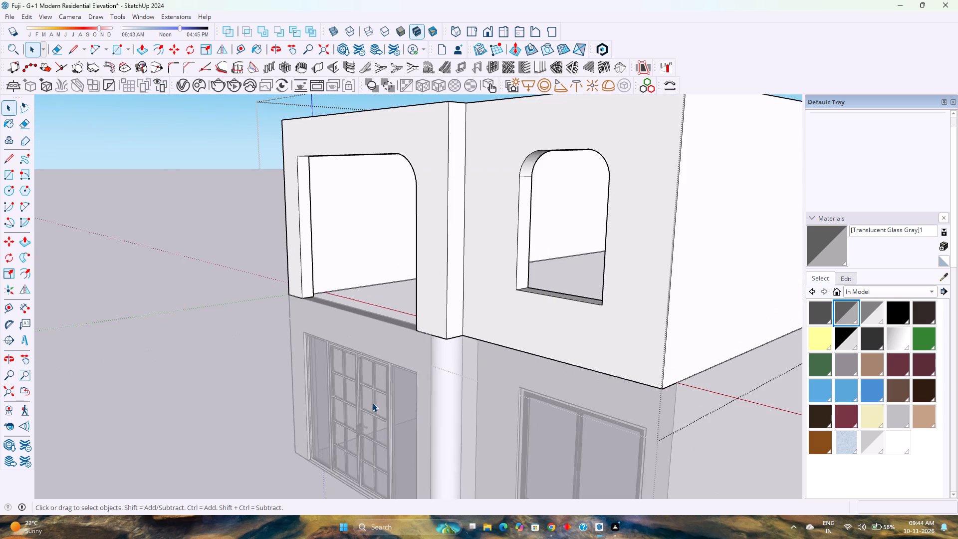
{"action": "scroll", "coordinate": [372, 403], "scroll_direction": "down", "scroll_amount": 7}
{"action": "scroll", "coordinate": [367, 408], "scroll_direction": "up", "scroll_amount": 3}
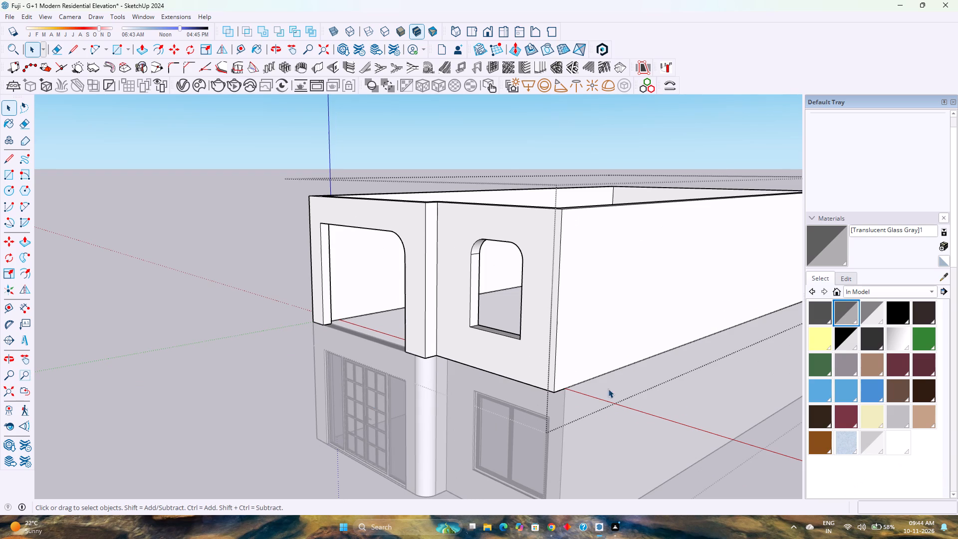
{"action": "scroll", "coordinate": [469, 359], "scroll_direction": "down", "scroll_amount": 5}
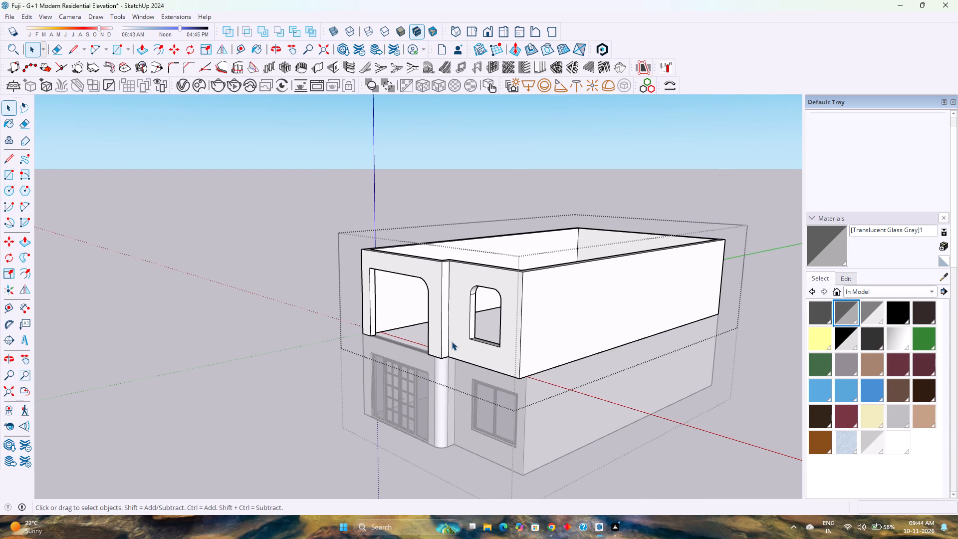
{"action": "middle_click_drag", "start_coordinate": [453, 342], "coordinate": [740, 321]}
{"action": "middle_click_drag", "start_coordinate": [740, 321], "coordinate": [775, 314]}
{"action": "middle_click_drag", "start_coordinate": [775, 314], "coordinate": [803, 308]}
{"action": "scroll", "coordinate": [803, 289], "scroll_direction": "down", "scroll_amount": 4}
{"action": "scroll", "coordinate": [597, 295], "scroll_direction": "up", "scroll_amount": 7}
{"action": "middle_click_drag", "start_coordinate": [624, 294], "coordinate": [385, 339]}
{"action": "scroll", "coordinate": [384, 339], "scroll_direction": "down", "scroll_amount": 4}
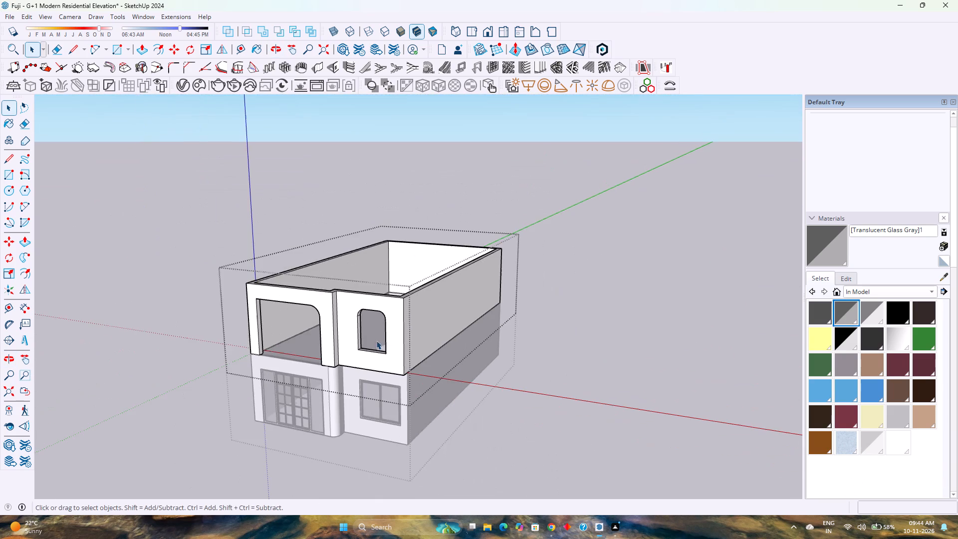
Examine the first-floor front wall from raised and low corner angles, comparing its balcony and window sections with the ground-floor wall.
{"action": "scroll", "coordinate": [309, 356], "scroll_direction": "up", "scroll_amount": 2}
{"action": "middle_click_drag", "start_coordinate": [308, 356], "coordinate": [329, 344]}
{"action": "scroll", "coordinate": [329, 344], "scroll_direction": "up", "scroll_amount": 1}
{"action": "scroll", "coordinate": [329, 344], "scroll_direction": "down", "scroll_amount": 2}
{"action": "middle_click_drag", "start_coordinate": [304, 358], "coordinate": [306, 333]}
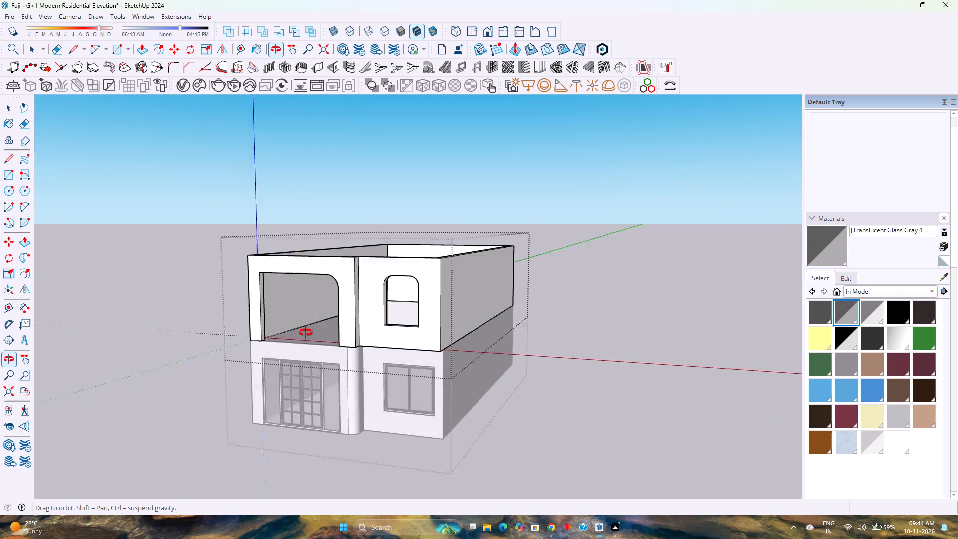
{"action": "middle_click_drag", "start_coordinate": [306, 333], "coordinate": [270, 276]}
{"action": "middle_click", "coordinate": [270, 276]}
{"action": "scroll", "coordinate": [270, 280], "scroll_direction": "up", "scroll_amount": 3}
{"action": "scroll", "coordinate": [270, 280], "scroll_direction": "down", "scroll_amount": 3}
{"action": "scroll", "coordinate": [270, 280], "scroll_direction": "up", "scroll_amount": 3}
{"action": "scroll", "coordinate": [270, 280], "scroll_direction": "down", "scroll_amount": 3}
{"action": "scroll", "coordinate": [270, 280], "scroll_direction": "up", "scroll_amount": 3}
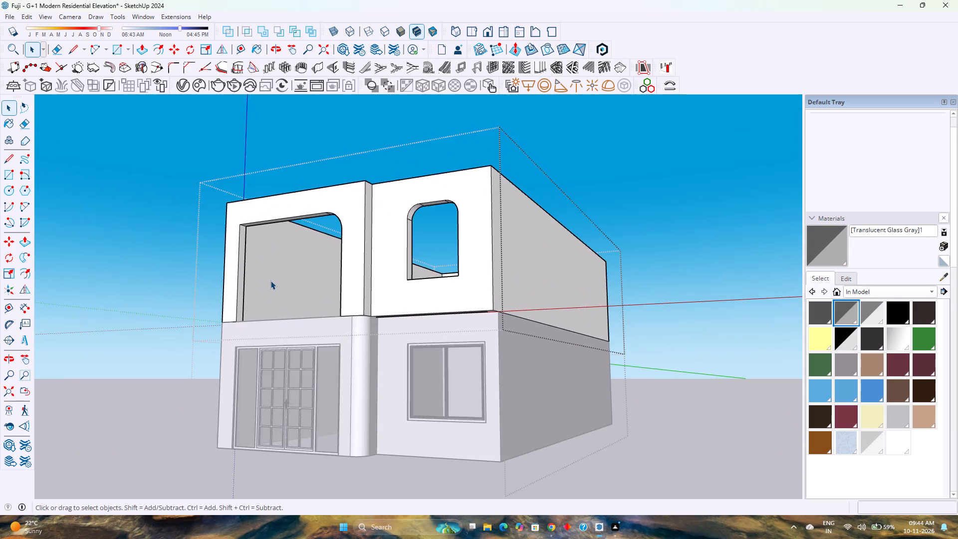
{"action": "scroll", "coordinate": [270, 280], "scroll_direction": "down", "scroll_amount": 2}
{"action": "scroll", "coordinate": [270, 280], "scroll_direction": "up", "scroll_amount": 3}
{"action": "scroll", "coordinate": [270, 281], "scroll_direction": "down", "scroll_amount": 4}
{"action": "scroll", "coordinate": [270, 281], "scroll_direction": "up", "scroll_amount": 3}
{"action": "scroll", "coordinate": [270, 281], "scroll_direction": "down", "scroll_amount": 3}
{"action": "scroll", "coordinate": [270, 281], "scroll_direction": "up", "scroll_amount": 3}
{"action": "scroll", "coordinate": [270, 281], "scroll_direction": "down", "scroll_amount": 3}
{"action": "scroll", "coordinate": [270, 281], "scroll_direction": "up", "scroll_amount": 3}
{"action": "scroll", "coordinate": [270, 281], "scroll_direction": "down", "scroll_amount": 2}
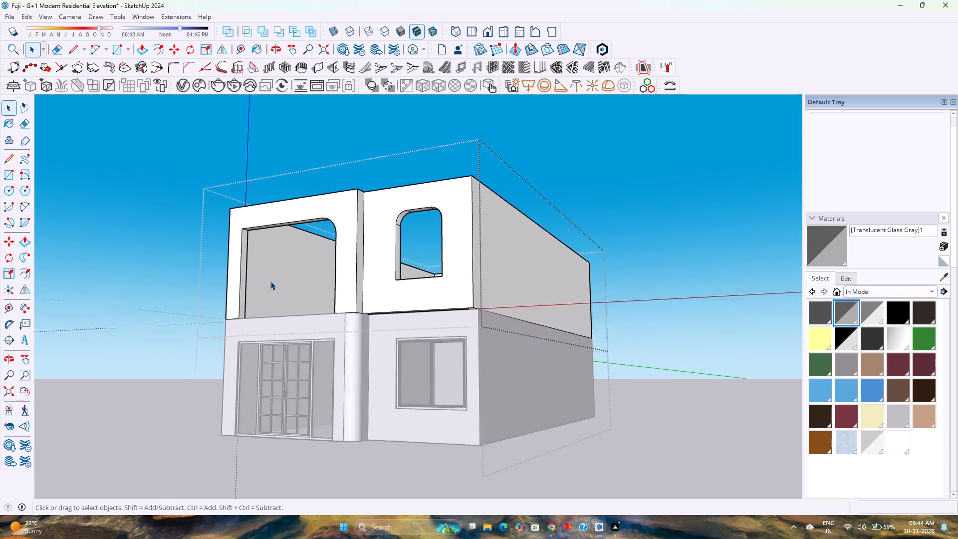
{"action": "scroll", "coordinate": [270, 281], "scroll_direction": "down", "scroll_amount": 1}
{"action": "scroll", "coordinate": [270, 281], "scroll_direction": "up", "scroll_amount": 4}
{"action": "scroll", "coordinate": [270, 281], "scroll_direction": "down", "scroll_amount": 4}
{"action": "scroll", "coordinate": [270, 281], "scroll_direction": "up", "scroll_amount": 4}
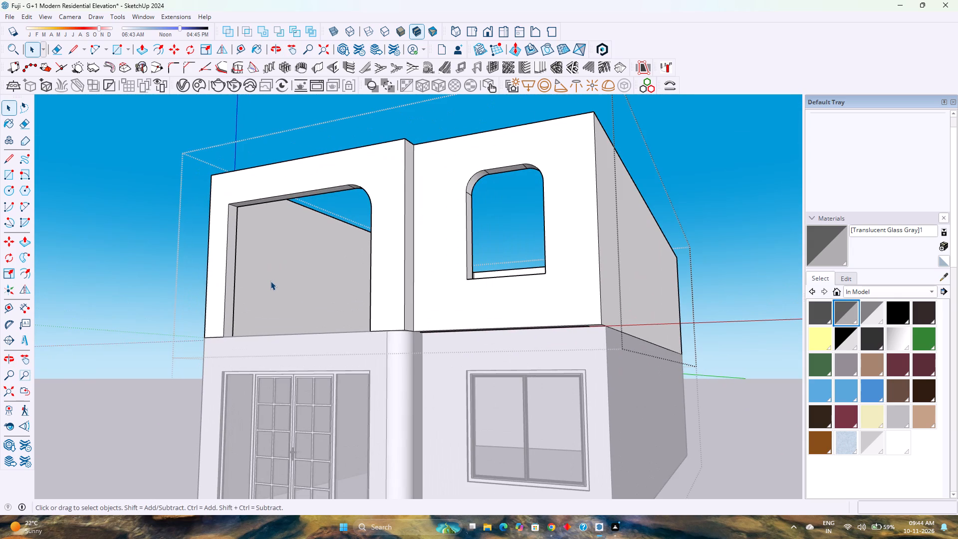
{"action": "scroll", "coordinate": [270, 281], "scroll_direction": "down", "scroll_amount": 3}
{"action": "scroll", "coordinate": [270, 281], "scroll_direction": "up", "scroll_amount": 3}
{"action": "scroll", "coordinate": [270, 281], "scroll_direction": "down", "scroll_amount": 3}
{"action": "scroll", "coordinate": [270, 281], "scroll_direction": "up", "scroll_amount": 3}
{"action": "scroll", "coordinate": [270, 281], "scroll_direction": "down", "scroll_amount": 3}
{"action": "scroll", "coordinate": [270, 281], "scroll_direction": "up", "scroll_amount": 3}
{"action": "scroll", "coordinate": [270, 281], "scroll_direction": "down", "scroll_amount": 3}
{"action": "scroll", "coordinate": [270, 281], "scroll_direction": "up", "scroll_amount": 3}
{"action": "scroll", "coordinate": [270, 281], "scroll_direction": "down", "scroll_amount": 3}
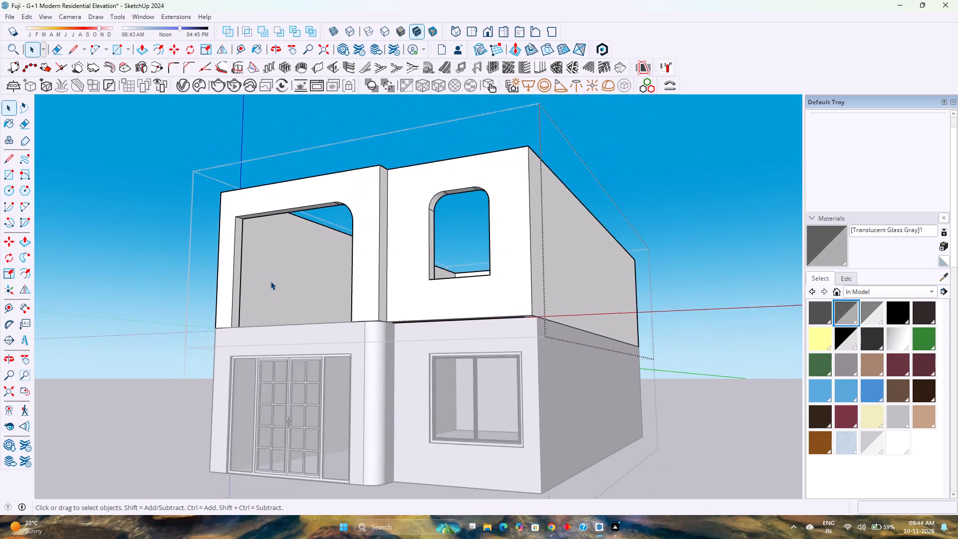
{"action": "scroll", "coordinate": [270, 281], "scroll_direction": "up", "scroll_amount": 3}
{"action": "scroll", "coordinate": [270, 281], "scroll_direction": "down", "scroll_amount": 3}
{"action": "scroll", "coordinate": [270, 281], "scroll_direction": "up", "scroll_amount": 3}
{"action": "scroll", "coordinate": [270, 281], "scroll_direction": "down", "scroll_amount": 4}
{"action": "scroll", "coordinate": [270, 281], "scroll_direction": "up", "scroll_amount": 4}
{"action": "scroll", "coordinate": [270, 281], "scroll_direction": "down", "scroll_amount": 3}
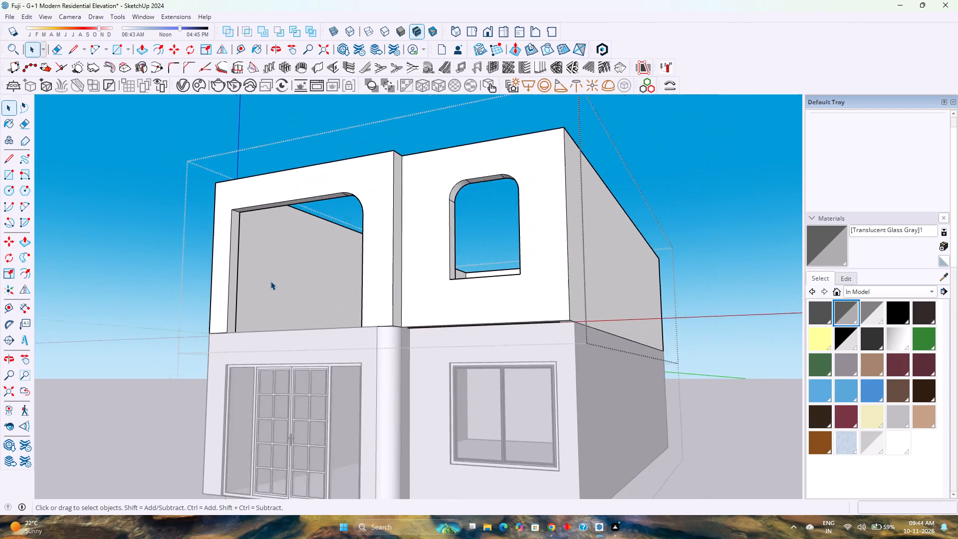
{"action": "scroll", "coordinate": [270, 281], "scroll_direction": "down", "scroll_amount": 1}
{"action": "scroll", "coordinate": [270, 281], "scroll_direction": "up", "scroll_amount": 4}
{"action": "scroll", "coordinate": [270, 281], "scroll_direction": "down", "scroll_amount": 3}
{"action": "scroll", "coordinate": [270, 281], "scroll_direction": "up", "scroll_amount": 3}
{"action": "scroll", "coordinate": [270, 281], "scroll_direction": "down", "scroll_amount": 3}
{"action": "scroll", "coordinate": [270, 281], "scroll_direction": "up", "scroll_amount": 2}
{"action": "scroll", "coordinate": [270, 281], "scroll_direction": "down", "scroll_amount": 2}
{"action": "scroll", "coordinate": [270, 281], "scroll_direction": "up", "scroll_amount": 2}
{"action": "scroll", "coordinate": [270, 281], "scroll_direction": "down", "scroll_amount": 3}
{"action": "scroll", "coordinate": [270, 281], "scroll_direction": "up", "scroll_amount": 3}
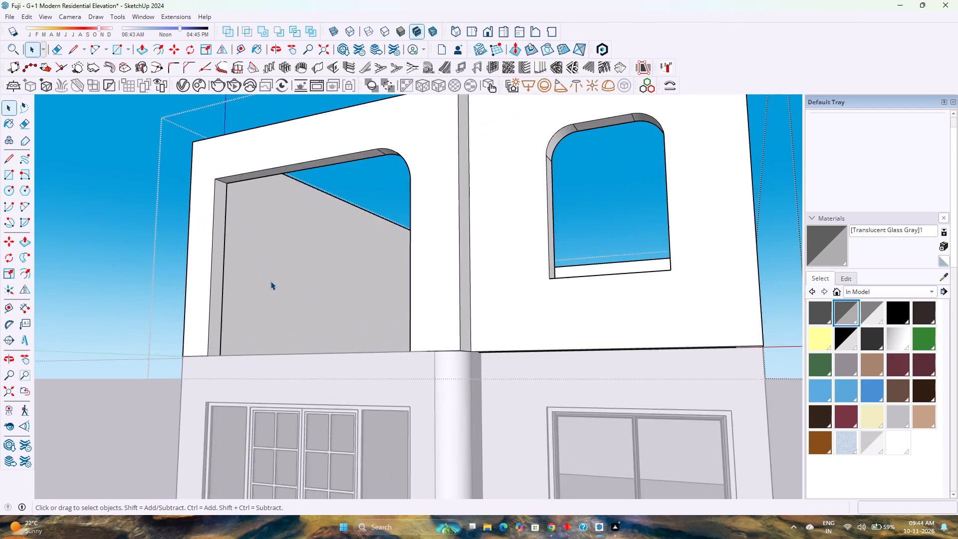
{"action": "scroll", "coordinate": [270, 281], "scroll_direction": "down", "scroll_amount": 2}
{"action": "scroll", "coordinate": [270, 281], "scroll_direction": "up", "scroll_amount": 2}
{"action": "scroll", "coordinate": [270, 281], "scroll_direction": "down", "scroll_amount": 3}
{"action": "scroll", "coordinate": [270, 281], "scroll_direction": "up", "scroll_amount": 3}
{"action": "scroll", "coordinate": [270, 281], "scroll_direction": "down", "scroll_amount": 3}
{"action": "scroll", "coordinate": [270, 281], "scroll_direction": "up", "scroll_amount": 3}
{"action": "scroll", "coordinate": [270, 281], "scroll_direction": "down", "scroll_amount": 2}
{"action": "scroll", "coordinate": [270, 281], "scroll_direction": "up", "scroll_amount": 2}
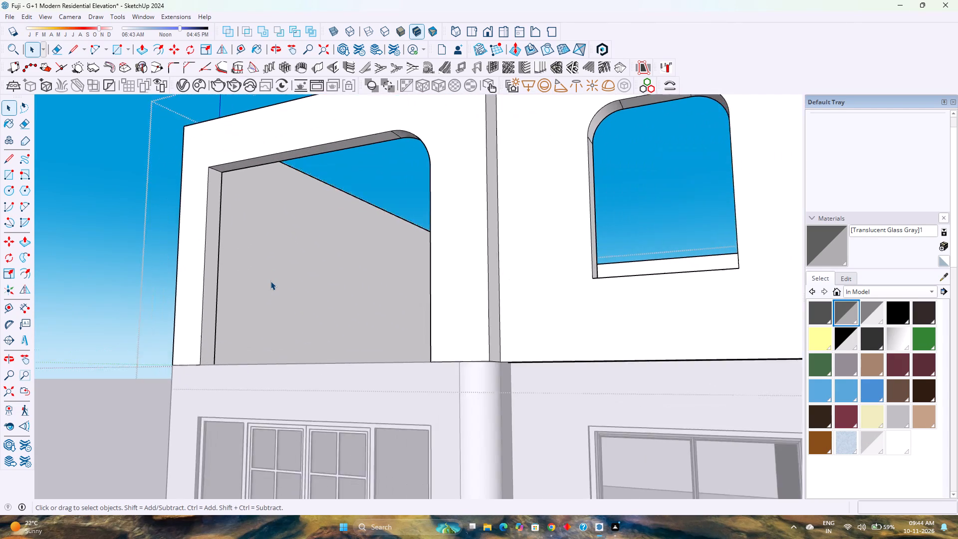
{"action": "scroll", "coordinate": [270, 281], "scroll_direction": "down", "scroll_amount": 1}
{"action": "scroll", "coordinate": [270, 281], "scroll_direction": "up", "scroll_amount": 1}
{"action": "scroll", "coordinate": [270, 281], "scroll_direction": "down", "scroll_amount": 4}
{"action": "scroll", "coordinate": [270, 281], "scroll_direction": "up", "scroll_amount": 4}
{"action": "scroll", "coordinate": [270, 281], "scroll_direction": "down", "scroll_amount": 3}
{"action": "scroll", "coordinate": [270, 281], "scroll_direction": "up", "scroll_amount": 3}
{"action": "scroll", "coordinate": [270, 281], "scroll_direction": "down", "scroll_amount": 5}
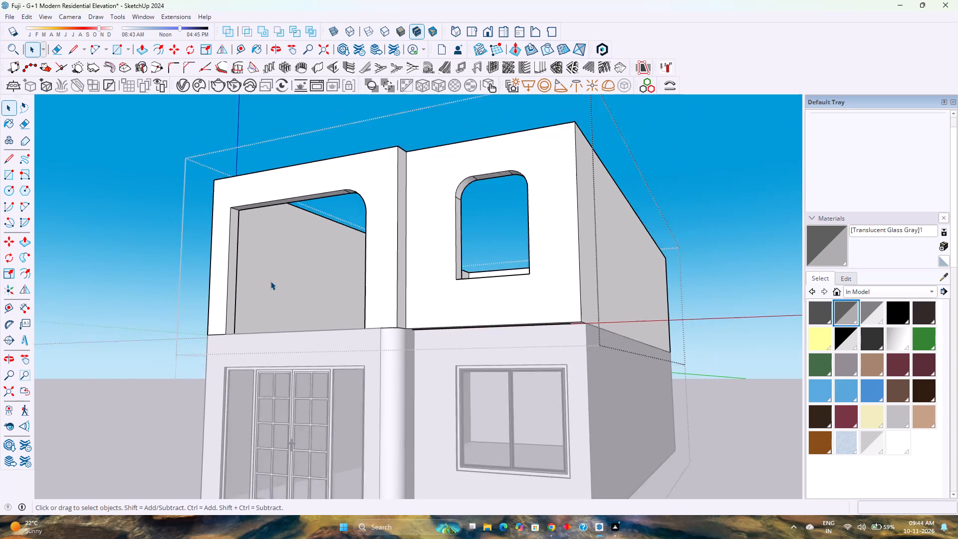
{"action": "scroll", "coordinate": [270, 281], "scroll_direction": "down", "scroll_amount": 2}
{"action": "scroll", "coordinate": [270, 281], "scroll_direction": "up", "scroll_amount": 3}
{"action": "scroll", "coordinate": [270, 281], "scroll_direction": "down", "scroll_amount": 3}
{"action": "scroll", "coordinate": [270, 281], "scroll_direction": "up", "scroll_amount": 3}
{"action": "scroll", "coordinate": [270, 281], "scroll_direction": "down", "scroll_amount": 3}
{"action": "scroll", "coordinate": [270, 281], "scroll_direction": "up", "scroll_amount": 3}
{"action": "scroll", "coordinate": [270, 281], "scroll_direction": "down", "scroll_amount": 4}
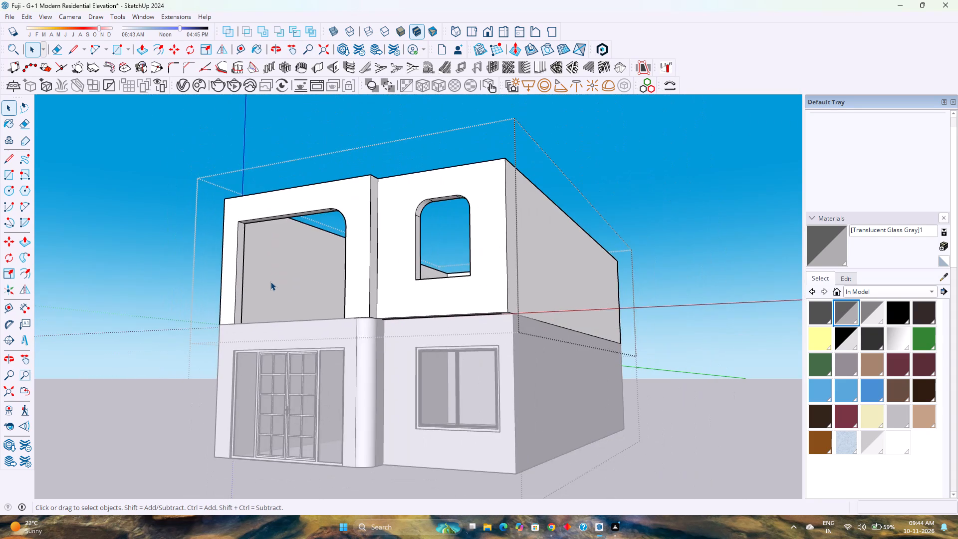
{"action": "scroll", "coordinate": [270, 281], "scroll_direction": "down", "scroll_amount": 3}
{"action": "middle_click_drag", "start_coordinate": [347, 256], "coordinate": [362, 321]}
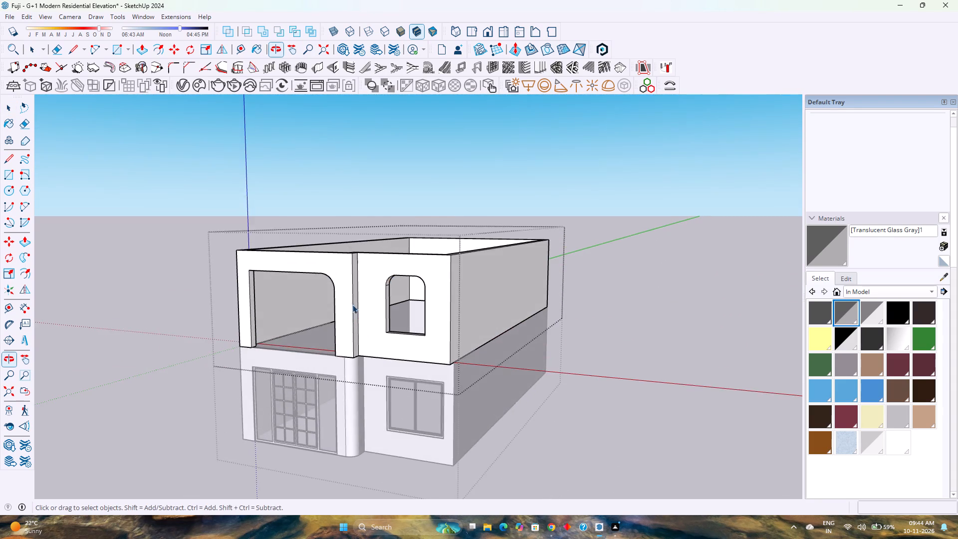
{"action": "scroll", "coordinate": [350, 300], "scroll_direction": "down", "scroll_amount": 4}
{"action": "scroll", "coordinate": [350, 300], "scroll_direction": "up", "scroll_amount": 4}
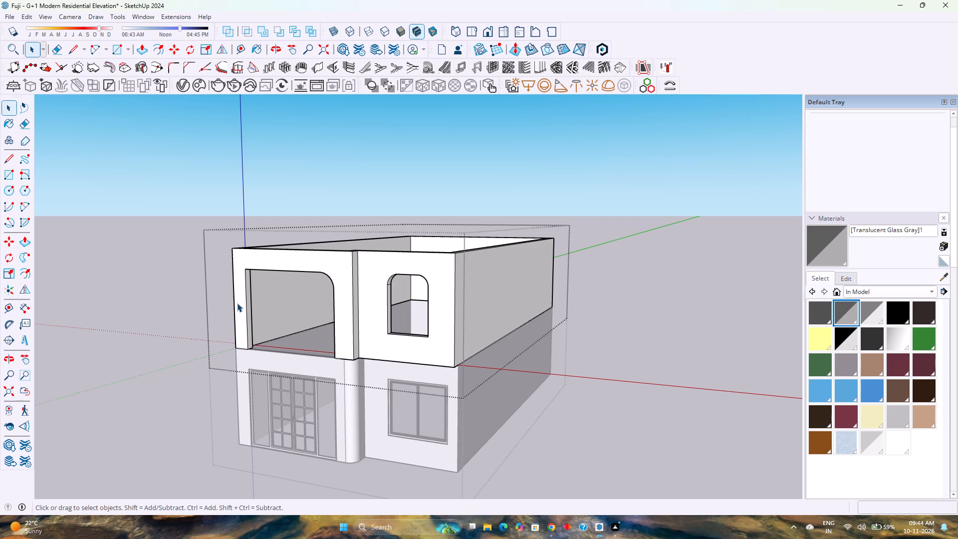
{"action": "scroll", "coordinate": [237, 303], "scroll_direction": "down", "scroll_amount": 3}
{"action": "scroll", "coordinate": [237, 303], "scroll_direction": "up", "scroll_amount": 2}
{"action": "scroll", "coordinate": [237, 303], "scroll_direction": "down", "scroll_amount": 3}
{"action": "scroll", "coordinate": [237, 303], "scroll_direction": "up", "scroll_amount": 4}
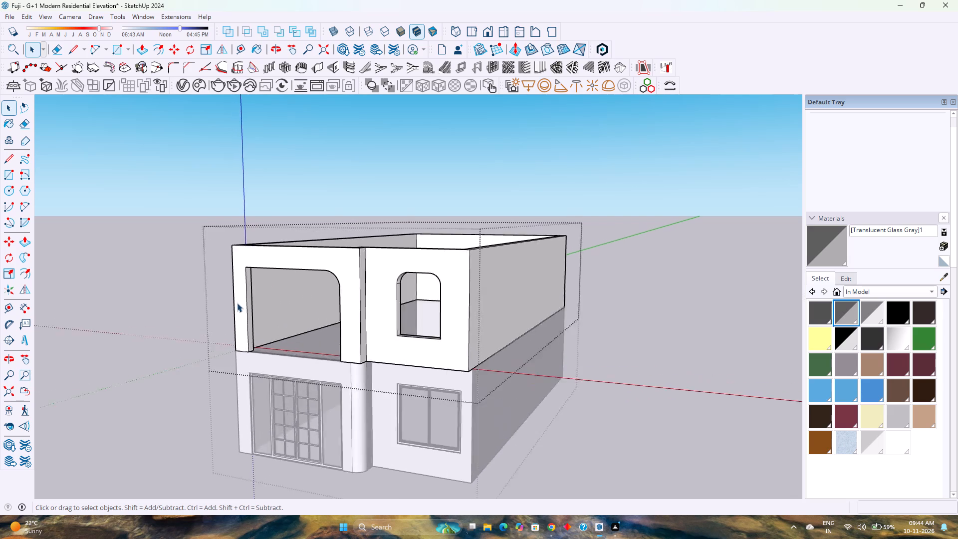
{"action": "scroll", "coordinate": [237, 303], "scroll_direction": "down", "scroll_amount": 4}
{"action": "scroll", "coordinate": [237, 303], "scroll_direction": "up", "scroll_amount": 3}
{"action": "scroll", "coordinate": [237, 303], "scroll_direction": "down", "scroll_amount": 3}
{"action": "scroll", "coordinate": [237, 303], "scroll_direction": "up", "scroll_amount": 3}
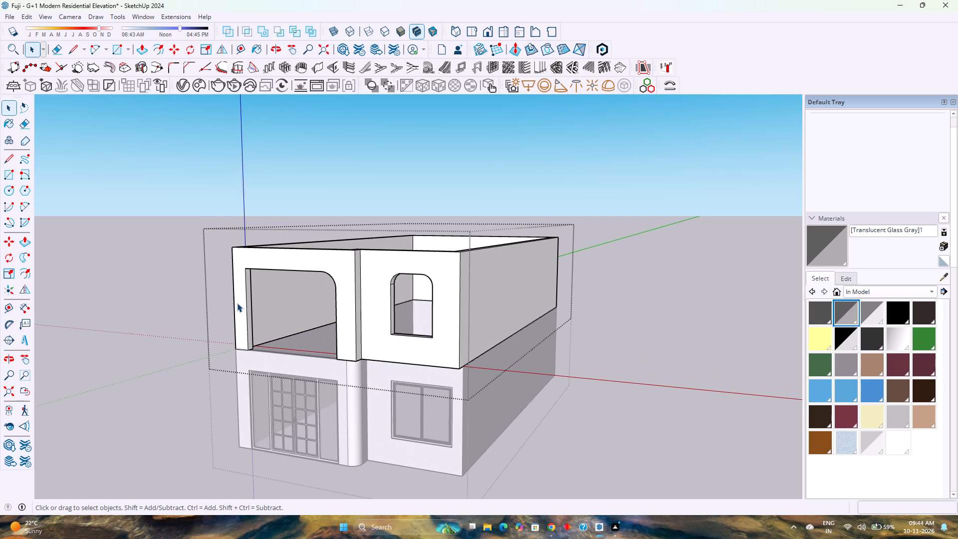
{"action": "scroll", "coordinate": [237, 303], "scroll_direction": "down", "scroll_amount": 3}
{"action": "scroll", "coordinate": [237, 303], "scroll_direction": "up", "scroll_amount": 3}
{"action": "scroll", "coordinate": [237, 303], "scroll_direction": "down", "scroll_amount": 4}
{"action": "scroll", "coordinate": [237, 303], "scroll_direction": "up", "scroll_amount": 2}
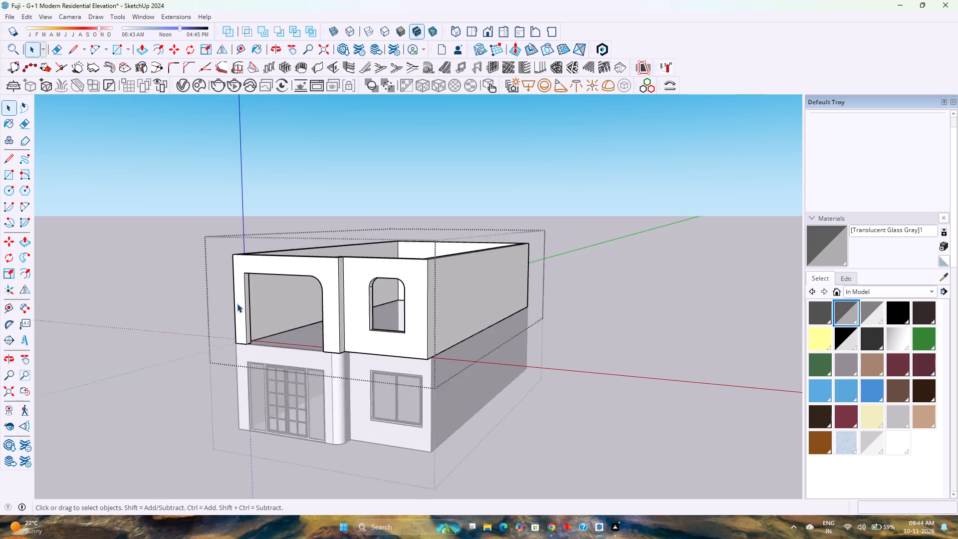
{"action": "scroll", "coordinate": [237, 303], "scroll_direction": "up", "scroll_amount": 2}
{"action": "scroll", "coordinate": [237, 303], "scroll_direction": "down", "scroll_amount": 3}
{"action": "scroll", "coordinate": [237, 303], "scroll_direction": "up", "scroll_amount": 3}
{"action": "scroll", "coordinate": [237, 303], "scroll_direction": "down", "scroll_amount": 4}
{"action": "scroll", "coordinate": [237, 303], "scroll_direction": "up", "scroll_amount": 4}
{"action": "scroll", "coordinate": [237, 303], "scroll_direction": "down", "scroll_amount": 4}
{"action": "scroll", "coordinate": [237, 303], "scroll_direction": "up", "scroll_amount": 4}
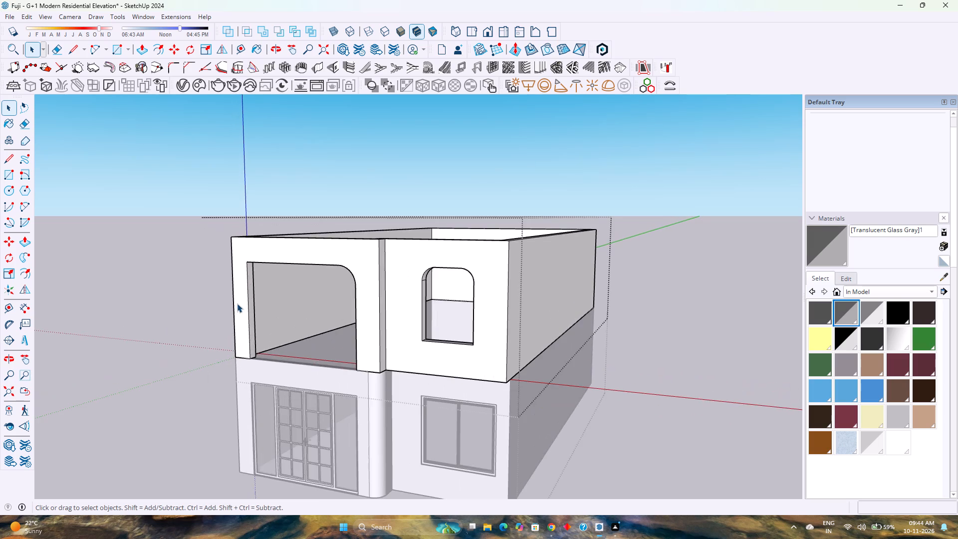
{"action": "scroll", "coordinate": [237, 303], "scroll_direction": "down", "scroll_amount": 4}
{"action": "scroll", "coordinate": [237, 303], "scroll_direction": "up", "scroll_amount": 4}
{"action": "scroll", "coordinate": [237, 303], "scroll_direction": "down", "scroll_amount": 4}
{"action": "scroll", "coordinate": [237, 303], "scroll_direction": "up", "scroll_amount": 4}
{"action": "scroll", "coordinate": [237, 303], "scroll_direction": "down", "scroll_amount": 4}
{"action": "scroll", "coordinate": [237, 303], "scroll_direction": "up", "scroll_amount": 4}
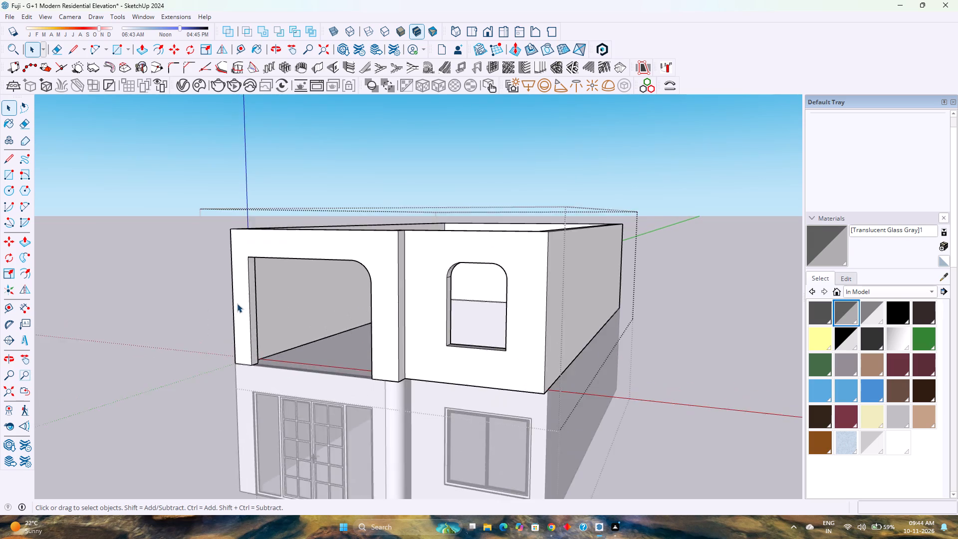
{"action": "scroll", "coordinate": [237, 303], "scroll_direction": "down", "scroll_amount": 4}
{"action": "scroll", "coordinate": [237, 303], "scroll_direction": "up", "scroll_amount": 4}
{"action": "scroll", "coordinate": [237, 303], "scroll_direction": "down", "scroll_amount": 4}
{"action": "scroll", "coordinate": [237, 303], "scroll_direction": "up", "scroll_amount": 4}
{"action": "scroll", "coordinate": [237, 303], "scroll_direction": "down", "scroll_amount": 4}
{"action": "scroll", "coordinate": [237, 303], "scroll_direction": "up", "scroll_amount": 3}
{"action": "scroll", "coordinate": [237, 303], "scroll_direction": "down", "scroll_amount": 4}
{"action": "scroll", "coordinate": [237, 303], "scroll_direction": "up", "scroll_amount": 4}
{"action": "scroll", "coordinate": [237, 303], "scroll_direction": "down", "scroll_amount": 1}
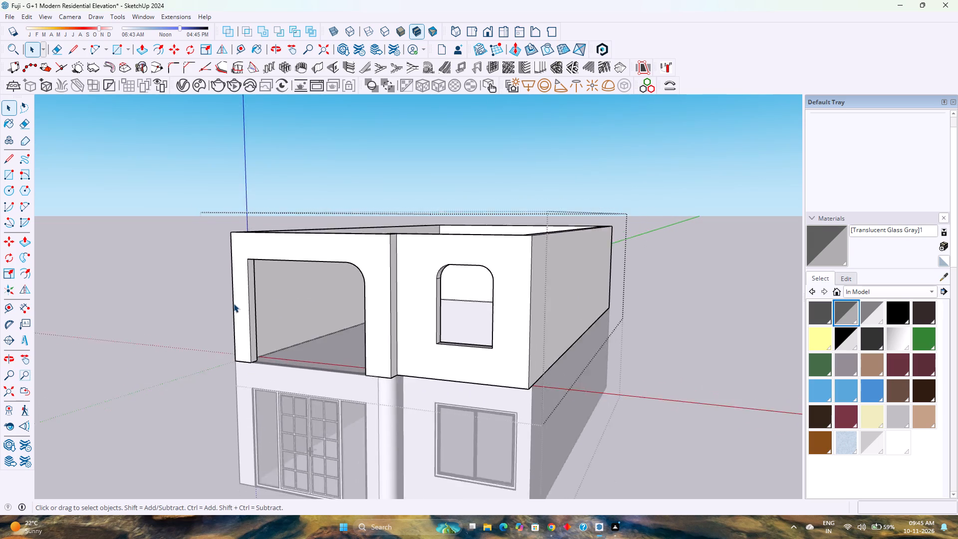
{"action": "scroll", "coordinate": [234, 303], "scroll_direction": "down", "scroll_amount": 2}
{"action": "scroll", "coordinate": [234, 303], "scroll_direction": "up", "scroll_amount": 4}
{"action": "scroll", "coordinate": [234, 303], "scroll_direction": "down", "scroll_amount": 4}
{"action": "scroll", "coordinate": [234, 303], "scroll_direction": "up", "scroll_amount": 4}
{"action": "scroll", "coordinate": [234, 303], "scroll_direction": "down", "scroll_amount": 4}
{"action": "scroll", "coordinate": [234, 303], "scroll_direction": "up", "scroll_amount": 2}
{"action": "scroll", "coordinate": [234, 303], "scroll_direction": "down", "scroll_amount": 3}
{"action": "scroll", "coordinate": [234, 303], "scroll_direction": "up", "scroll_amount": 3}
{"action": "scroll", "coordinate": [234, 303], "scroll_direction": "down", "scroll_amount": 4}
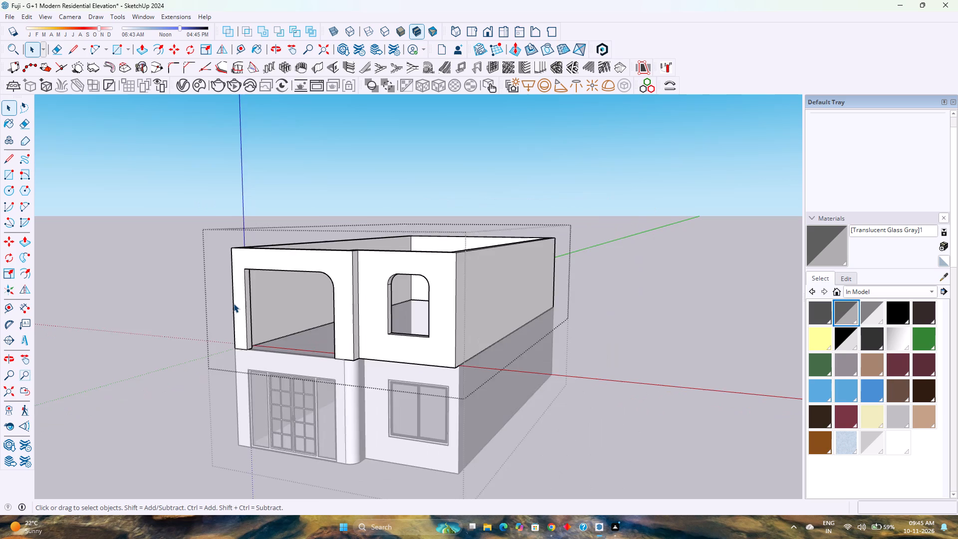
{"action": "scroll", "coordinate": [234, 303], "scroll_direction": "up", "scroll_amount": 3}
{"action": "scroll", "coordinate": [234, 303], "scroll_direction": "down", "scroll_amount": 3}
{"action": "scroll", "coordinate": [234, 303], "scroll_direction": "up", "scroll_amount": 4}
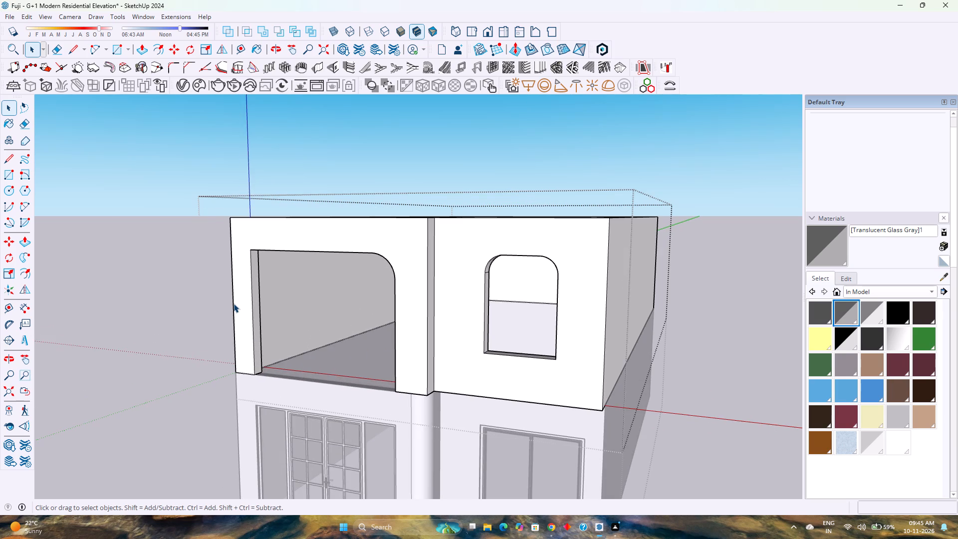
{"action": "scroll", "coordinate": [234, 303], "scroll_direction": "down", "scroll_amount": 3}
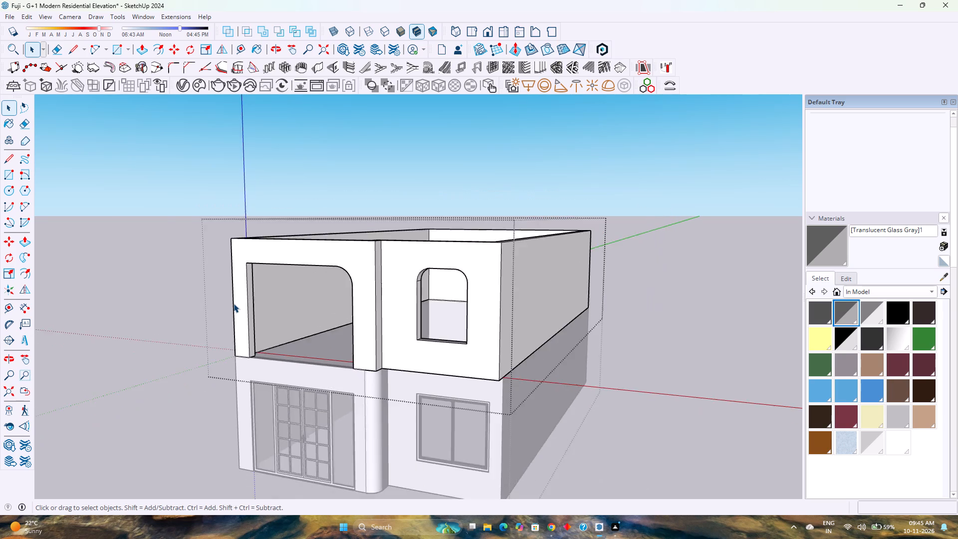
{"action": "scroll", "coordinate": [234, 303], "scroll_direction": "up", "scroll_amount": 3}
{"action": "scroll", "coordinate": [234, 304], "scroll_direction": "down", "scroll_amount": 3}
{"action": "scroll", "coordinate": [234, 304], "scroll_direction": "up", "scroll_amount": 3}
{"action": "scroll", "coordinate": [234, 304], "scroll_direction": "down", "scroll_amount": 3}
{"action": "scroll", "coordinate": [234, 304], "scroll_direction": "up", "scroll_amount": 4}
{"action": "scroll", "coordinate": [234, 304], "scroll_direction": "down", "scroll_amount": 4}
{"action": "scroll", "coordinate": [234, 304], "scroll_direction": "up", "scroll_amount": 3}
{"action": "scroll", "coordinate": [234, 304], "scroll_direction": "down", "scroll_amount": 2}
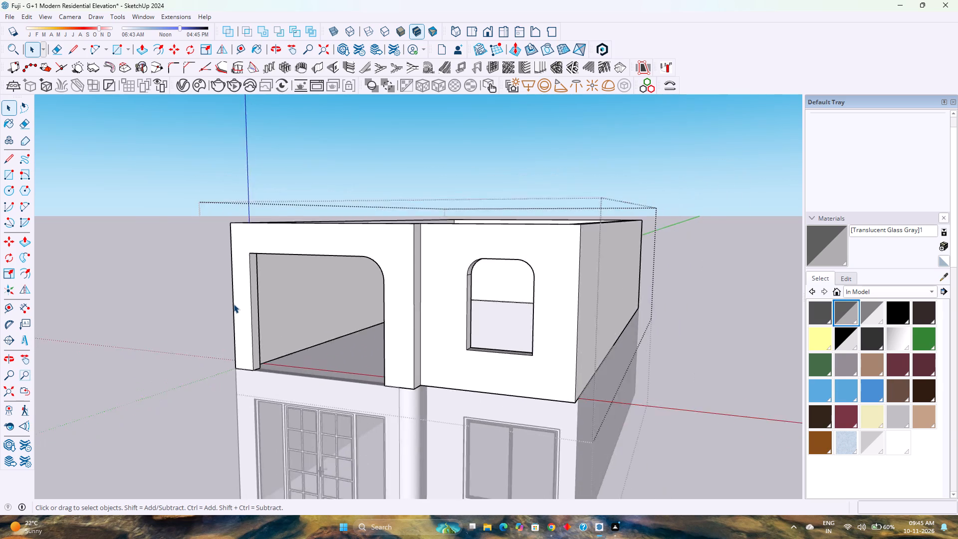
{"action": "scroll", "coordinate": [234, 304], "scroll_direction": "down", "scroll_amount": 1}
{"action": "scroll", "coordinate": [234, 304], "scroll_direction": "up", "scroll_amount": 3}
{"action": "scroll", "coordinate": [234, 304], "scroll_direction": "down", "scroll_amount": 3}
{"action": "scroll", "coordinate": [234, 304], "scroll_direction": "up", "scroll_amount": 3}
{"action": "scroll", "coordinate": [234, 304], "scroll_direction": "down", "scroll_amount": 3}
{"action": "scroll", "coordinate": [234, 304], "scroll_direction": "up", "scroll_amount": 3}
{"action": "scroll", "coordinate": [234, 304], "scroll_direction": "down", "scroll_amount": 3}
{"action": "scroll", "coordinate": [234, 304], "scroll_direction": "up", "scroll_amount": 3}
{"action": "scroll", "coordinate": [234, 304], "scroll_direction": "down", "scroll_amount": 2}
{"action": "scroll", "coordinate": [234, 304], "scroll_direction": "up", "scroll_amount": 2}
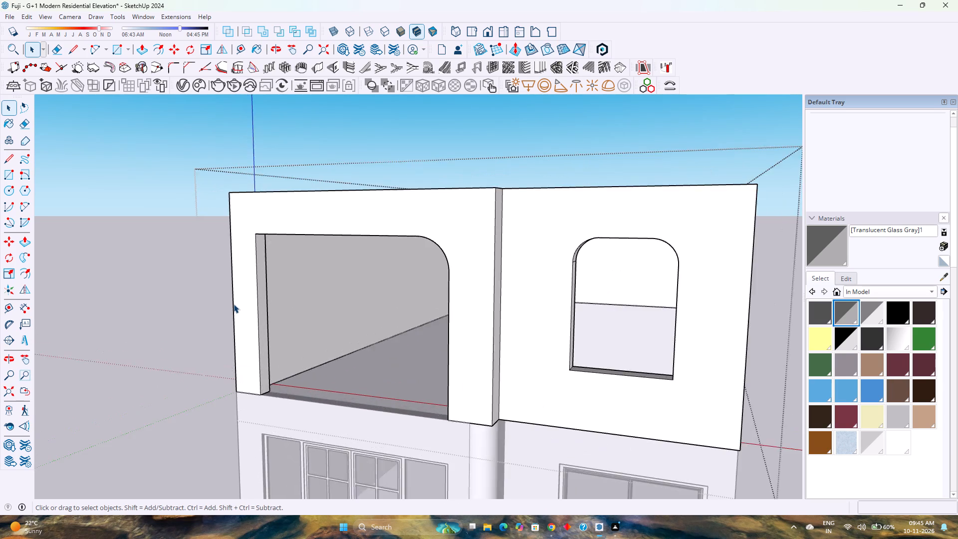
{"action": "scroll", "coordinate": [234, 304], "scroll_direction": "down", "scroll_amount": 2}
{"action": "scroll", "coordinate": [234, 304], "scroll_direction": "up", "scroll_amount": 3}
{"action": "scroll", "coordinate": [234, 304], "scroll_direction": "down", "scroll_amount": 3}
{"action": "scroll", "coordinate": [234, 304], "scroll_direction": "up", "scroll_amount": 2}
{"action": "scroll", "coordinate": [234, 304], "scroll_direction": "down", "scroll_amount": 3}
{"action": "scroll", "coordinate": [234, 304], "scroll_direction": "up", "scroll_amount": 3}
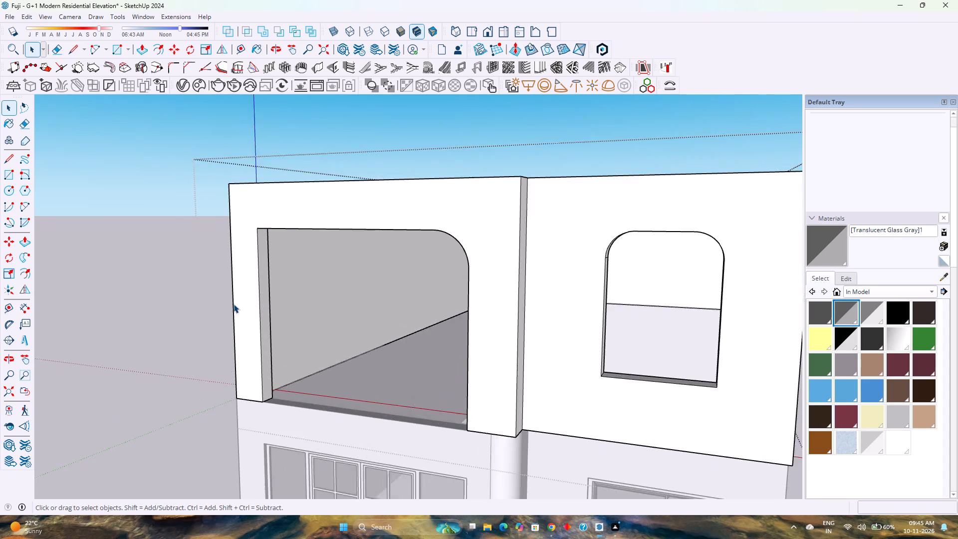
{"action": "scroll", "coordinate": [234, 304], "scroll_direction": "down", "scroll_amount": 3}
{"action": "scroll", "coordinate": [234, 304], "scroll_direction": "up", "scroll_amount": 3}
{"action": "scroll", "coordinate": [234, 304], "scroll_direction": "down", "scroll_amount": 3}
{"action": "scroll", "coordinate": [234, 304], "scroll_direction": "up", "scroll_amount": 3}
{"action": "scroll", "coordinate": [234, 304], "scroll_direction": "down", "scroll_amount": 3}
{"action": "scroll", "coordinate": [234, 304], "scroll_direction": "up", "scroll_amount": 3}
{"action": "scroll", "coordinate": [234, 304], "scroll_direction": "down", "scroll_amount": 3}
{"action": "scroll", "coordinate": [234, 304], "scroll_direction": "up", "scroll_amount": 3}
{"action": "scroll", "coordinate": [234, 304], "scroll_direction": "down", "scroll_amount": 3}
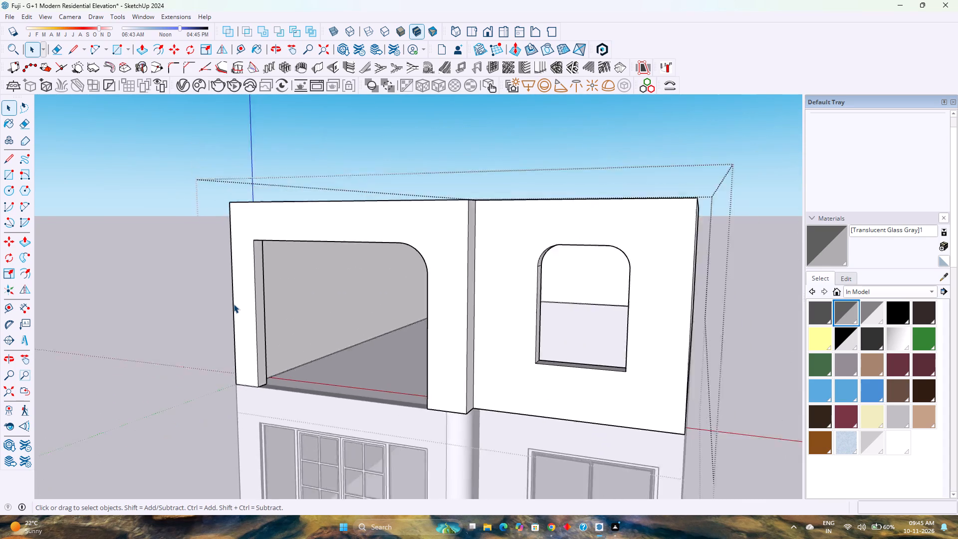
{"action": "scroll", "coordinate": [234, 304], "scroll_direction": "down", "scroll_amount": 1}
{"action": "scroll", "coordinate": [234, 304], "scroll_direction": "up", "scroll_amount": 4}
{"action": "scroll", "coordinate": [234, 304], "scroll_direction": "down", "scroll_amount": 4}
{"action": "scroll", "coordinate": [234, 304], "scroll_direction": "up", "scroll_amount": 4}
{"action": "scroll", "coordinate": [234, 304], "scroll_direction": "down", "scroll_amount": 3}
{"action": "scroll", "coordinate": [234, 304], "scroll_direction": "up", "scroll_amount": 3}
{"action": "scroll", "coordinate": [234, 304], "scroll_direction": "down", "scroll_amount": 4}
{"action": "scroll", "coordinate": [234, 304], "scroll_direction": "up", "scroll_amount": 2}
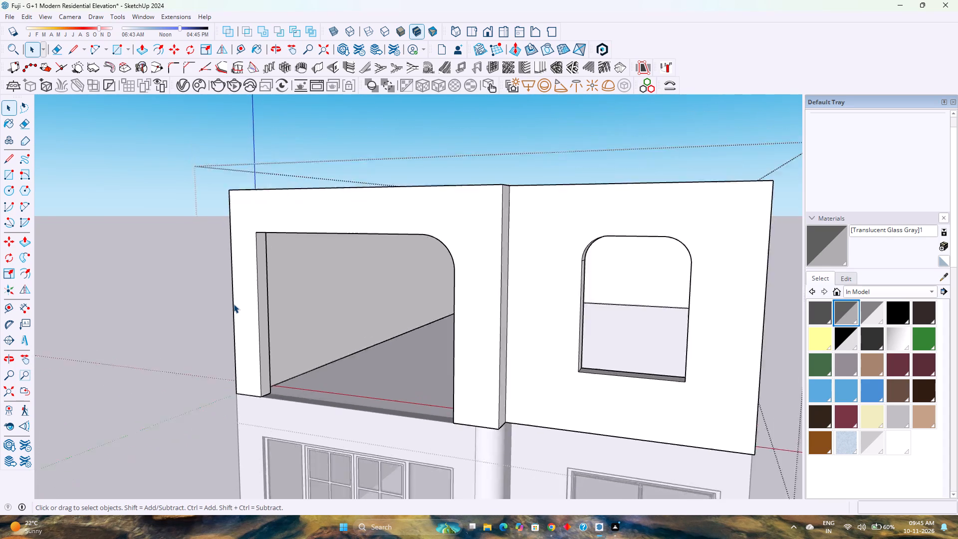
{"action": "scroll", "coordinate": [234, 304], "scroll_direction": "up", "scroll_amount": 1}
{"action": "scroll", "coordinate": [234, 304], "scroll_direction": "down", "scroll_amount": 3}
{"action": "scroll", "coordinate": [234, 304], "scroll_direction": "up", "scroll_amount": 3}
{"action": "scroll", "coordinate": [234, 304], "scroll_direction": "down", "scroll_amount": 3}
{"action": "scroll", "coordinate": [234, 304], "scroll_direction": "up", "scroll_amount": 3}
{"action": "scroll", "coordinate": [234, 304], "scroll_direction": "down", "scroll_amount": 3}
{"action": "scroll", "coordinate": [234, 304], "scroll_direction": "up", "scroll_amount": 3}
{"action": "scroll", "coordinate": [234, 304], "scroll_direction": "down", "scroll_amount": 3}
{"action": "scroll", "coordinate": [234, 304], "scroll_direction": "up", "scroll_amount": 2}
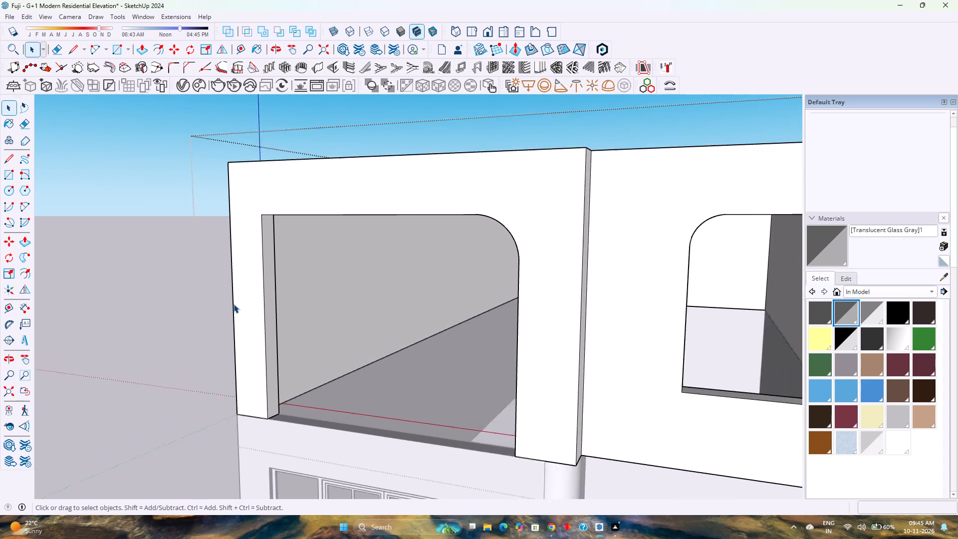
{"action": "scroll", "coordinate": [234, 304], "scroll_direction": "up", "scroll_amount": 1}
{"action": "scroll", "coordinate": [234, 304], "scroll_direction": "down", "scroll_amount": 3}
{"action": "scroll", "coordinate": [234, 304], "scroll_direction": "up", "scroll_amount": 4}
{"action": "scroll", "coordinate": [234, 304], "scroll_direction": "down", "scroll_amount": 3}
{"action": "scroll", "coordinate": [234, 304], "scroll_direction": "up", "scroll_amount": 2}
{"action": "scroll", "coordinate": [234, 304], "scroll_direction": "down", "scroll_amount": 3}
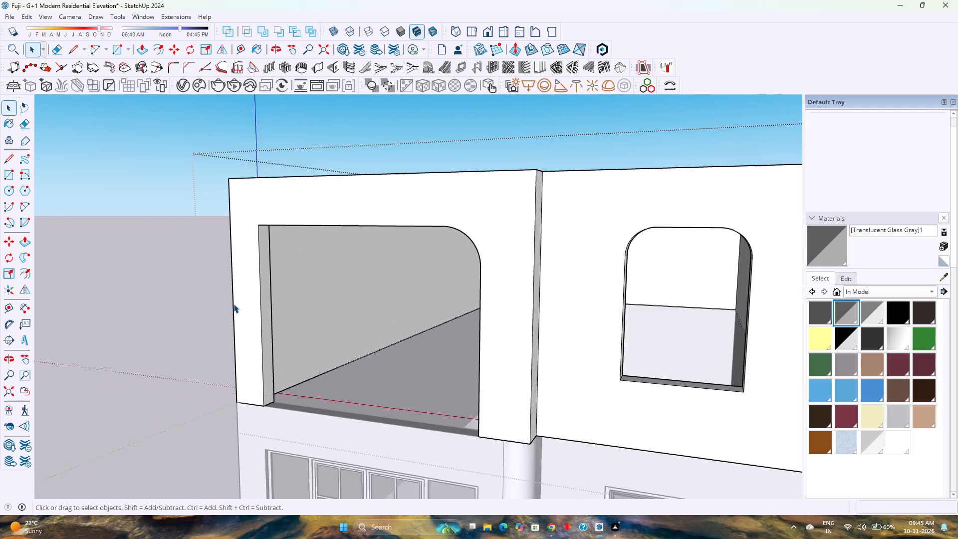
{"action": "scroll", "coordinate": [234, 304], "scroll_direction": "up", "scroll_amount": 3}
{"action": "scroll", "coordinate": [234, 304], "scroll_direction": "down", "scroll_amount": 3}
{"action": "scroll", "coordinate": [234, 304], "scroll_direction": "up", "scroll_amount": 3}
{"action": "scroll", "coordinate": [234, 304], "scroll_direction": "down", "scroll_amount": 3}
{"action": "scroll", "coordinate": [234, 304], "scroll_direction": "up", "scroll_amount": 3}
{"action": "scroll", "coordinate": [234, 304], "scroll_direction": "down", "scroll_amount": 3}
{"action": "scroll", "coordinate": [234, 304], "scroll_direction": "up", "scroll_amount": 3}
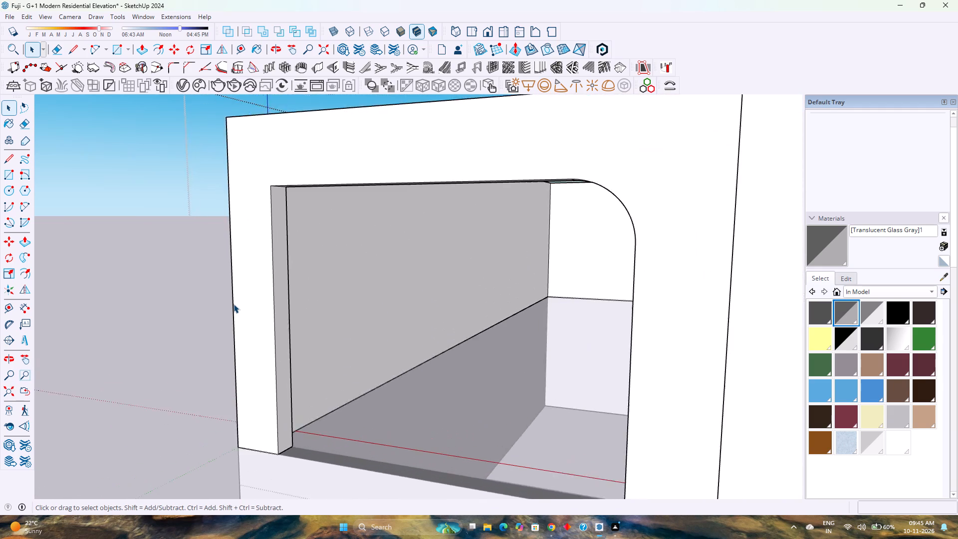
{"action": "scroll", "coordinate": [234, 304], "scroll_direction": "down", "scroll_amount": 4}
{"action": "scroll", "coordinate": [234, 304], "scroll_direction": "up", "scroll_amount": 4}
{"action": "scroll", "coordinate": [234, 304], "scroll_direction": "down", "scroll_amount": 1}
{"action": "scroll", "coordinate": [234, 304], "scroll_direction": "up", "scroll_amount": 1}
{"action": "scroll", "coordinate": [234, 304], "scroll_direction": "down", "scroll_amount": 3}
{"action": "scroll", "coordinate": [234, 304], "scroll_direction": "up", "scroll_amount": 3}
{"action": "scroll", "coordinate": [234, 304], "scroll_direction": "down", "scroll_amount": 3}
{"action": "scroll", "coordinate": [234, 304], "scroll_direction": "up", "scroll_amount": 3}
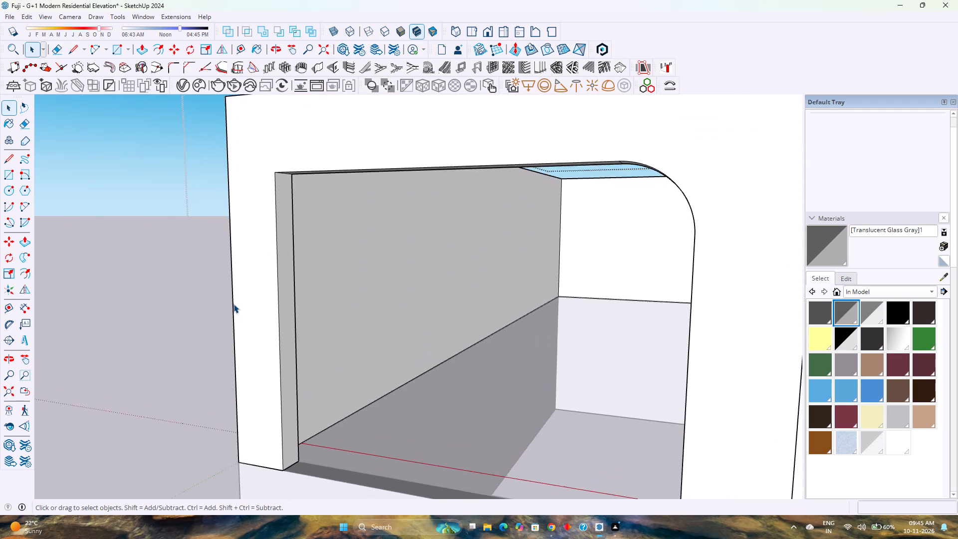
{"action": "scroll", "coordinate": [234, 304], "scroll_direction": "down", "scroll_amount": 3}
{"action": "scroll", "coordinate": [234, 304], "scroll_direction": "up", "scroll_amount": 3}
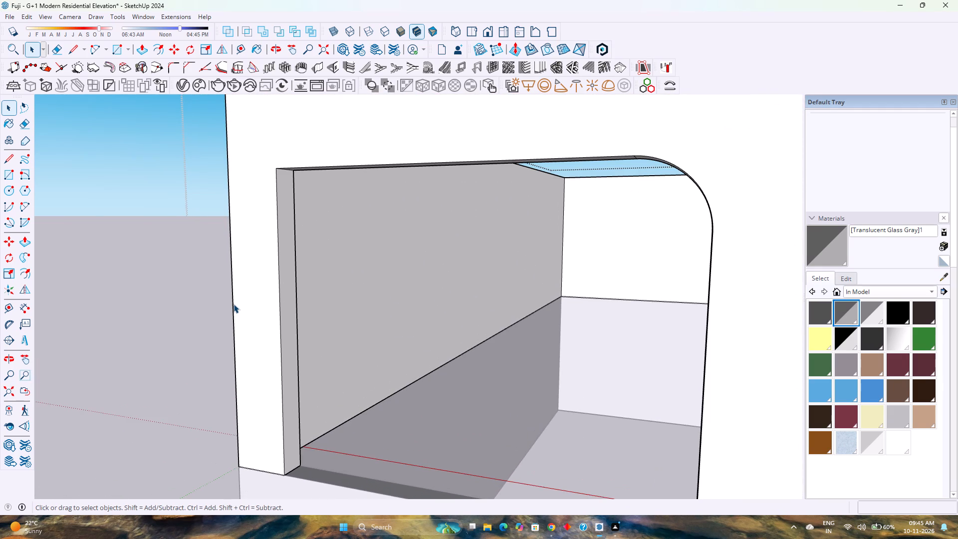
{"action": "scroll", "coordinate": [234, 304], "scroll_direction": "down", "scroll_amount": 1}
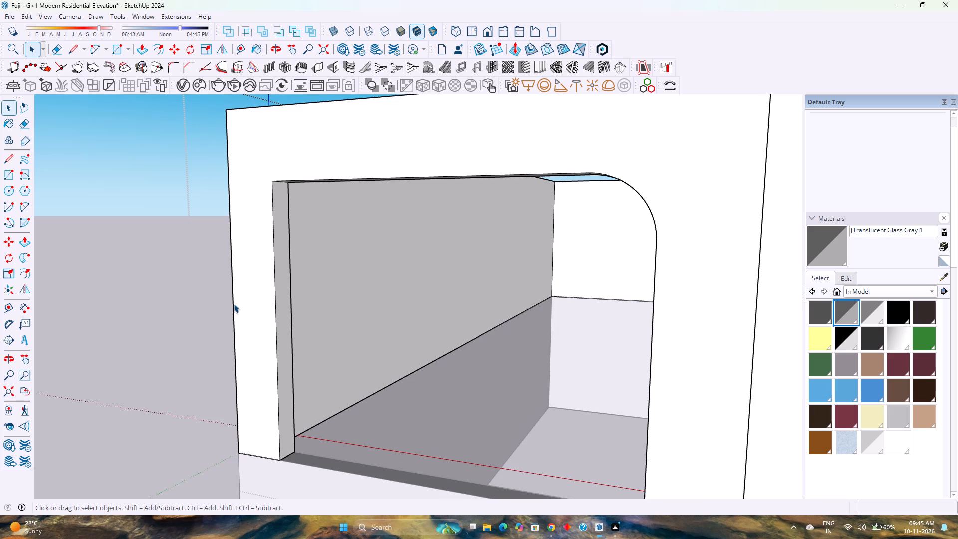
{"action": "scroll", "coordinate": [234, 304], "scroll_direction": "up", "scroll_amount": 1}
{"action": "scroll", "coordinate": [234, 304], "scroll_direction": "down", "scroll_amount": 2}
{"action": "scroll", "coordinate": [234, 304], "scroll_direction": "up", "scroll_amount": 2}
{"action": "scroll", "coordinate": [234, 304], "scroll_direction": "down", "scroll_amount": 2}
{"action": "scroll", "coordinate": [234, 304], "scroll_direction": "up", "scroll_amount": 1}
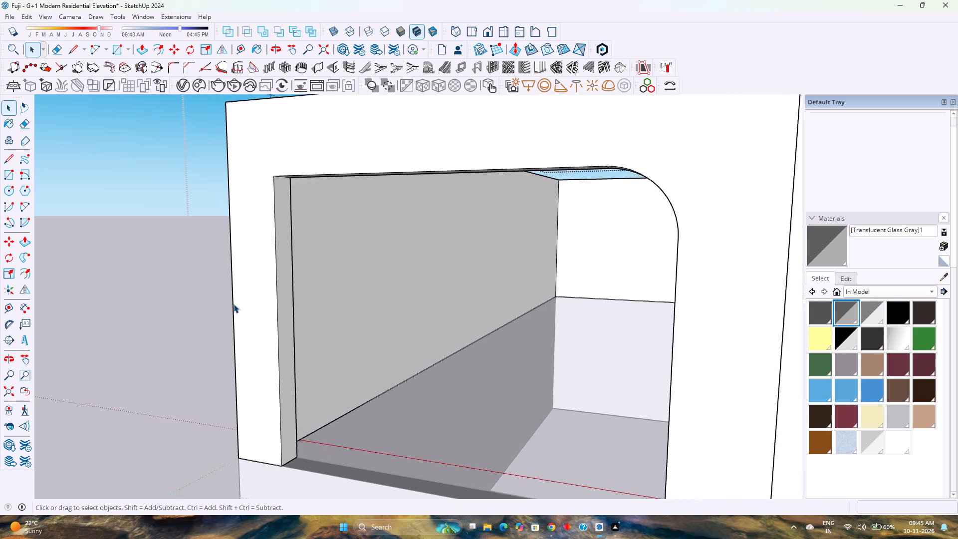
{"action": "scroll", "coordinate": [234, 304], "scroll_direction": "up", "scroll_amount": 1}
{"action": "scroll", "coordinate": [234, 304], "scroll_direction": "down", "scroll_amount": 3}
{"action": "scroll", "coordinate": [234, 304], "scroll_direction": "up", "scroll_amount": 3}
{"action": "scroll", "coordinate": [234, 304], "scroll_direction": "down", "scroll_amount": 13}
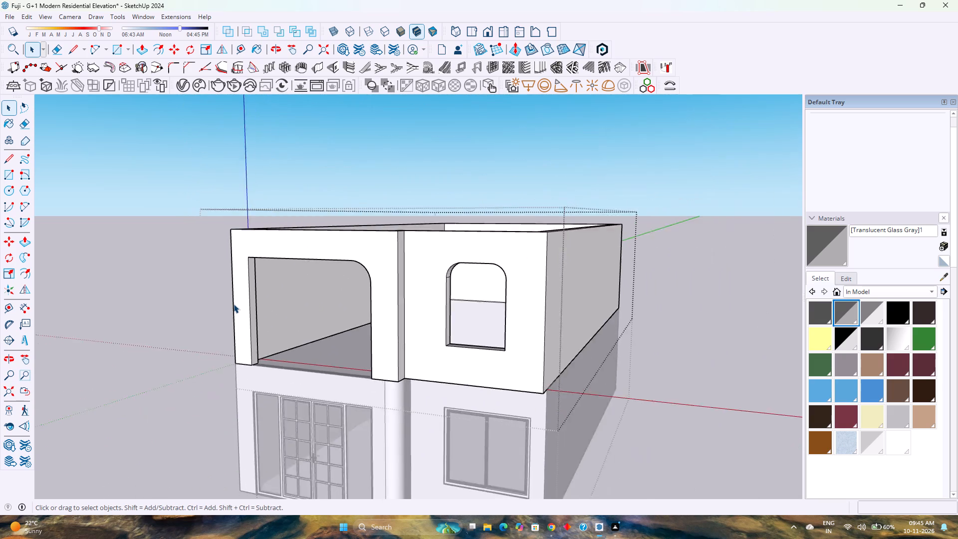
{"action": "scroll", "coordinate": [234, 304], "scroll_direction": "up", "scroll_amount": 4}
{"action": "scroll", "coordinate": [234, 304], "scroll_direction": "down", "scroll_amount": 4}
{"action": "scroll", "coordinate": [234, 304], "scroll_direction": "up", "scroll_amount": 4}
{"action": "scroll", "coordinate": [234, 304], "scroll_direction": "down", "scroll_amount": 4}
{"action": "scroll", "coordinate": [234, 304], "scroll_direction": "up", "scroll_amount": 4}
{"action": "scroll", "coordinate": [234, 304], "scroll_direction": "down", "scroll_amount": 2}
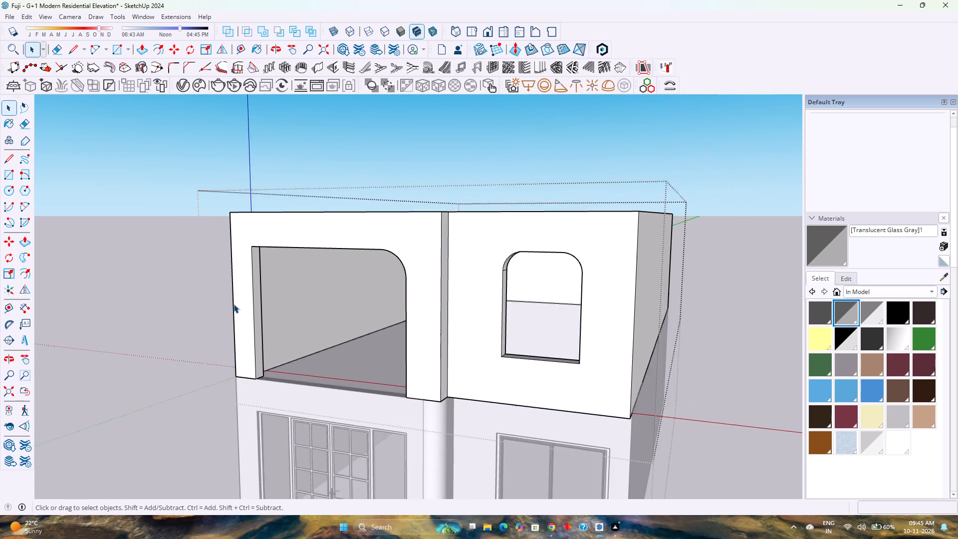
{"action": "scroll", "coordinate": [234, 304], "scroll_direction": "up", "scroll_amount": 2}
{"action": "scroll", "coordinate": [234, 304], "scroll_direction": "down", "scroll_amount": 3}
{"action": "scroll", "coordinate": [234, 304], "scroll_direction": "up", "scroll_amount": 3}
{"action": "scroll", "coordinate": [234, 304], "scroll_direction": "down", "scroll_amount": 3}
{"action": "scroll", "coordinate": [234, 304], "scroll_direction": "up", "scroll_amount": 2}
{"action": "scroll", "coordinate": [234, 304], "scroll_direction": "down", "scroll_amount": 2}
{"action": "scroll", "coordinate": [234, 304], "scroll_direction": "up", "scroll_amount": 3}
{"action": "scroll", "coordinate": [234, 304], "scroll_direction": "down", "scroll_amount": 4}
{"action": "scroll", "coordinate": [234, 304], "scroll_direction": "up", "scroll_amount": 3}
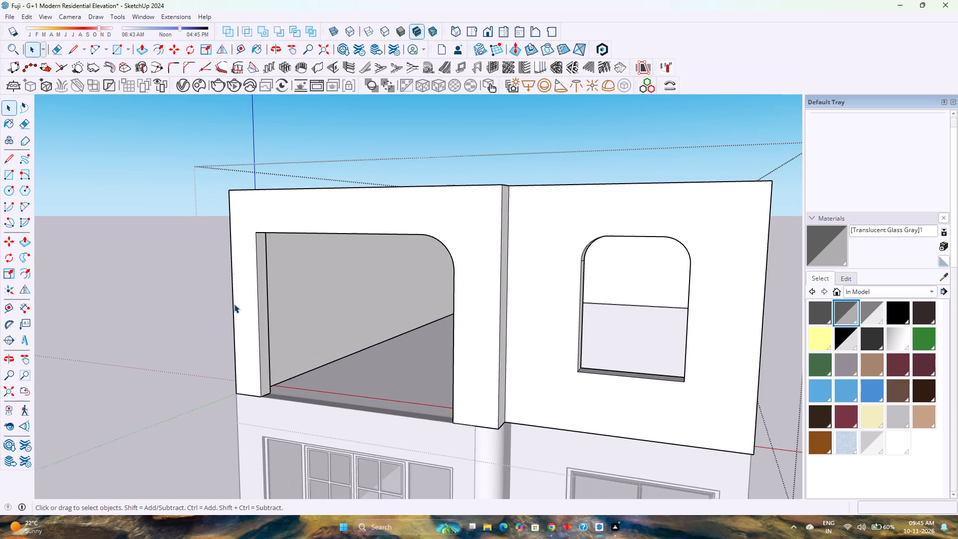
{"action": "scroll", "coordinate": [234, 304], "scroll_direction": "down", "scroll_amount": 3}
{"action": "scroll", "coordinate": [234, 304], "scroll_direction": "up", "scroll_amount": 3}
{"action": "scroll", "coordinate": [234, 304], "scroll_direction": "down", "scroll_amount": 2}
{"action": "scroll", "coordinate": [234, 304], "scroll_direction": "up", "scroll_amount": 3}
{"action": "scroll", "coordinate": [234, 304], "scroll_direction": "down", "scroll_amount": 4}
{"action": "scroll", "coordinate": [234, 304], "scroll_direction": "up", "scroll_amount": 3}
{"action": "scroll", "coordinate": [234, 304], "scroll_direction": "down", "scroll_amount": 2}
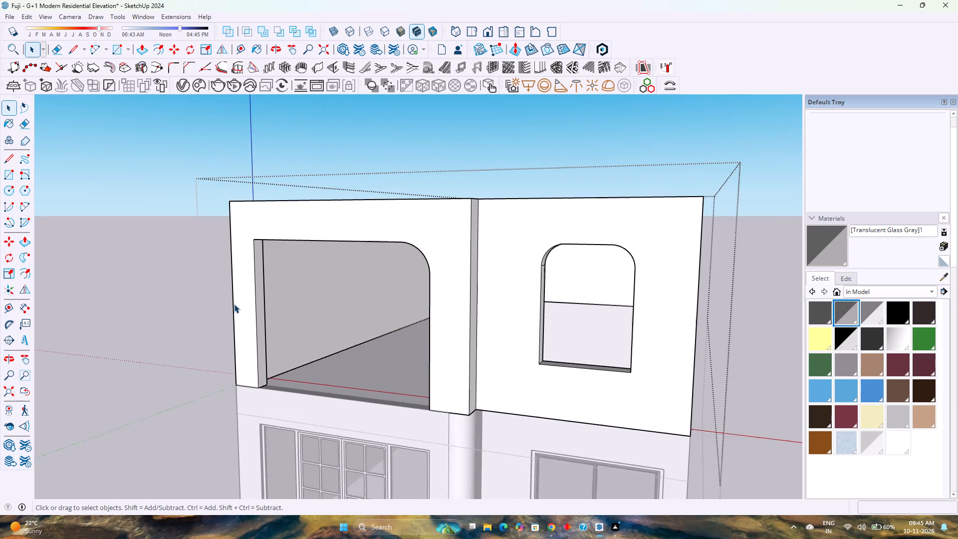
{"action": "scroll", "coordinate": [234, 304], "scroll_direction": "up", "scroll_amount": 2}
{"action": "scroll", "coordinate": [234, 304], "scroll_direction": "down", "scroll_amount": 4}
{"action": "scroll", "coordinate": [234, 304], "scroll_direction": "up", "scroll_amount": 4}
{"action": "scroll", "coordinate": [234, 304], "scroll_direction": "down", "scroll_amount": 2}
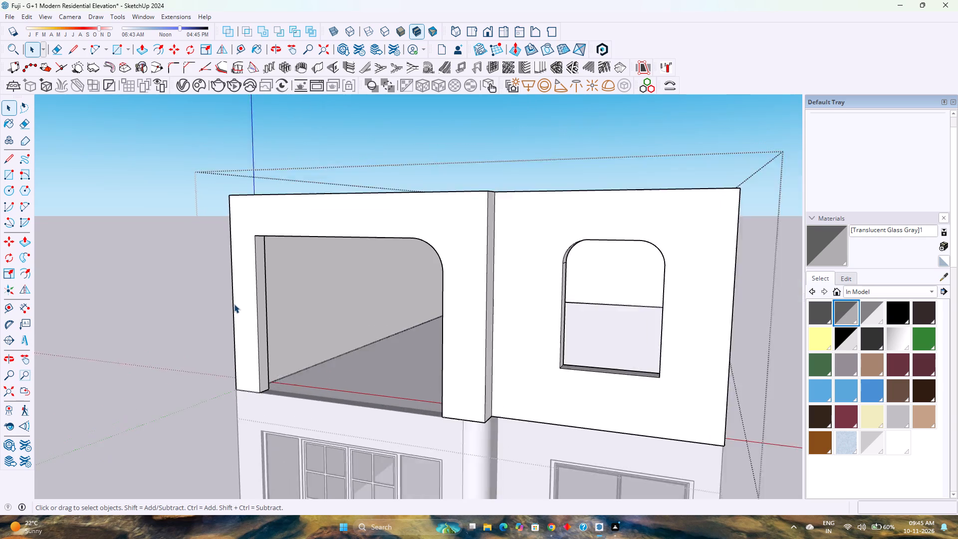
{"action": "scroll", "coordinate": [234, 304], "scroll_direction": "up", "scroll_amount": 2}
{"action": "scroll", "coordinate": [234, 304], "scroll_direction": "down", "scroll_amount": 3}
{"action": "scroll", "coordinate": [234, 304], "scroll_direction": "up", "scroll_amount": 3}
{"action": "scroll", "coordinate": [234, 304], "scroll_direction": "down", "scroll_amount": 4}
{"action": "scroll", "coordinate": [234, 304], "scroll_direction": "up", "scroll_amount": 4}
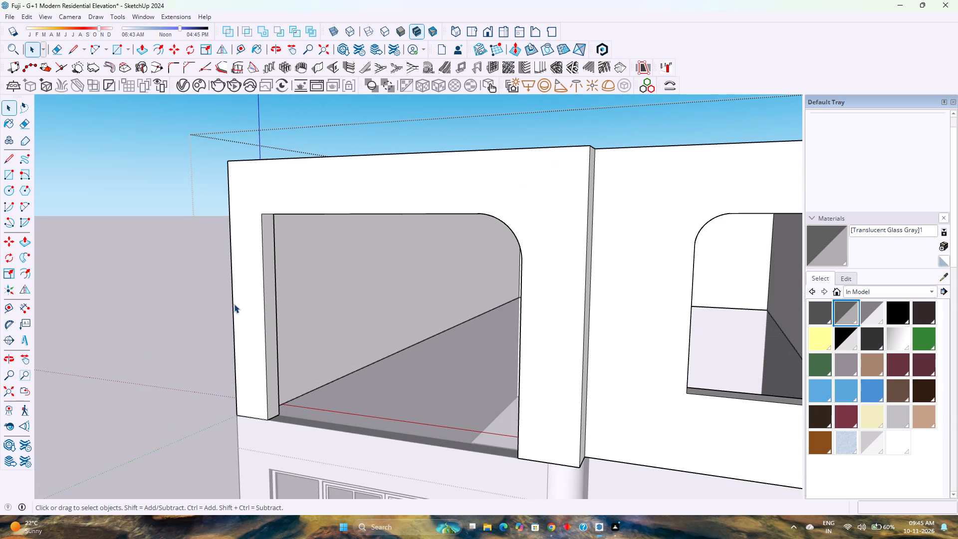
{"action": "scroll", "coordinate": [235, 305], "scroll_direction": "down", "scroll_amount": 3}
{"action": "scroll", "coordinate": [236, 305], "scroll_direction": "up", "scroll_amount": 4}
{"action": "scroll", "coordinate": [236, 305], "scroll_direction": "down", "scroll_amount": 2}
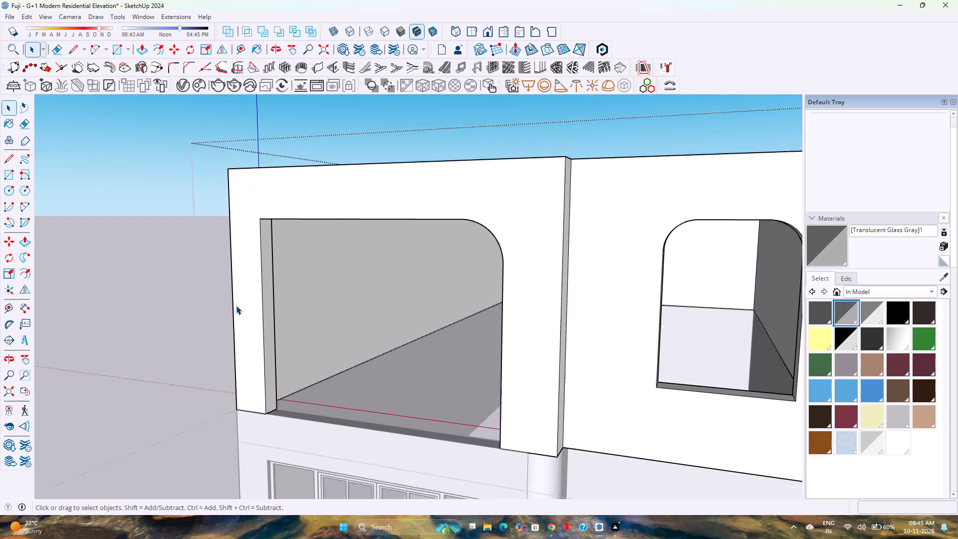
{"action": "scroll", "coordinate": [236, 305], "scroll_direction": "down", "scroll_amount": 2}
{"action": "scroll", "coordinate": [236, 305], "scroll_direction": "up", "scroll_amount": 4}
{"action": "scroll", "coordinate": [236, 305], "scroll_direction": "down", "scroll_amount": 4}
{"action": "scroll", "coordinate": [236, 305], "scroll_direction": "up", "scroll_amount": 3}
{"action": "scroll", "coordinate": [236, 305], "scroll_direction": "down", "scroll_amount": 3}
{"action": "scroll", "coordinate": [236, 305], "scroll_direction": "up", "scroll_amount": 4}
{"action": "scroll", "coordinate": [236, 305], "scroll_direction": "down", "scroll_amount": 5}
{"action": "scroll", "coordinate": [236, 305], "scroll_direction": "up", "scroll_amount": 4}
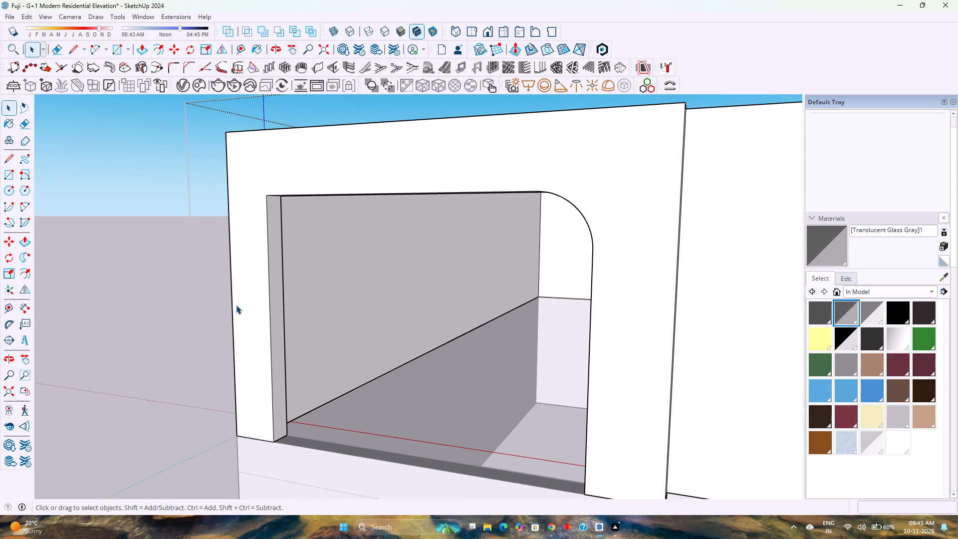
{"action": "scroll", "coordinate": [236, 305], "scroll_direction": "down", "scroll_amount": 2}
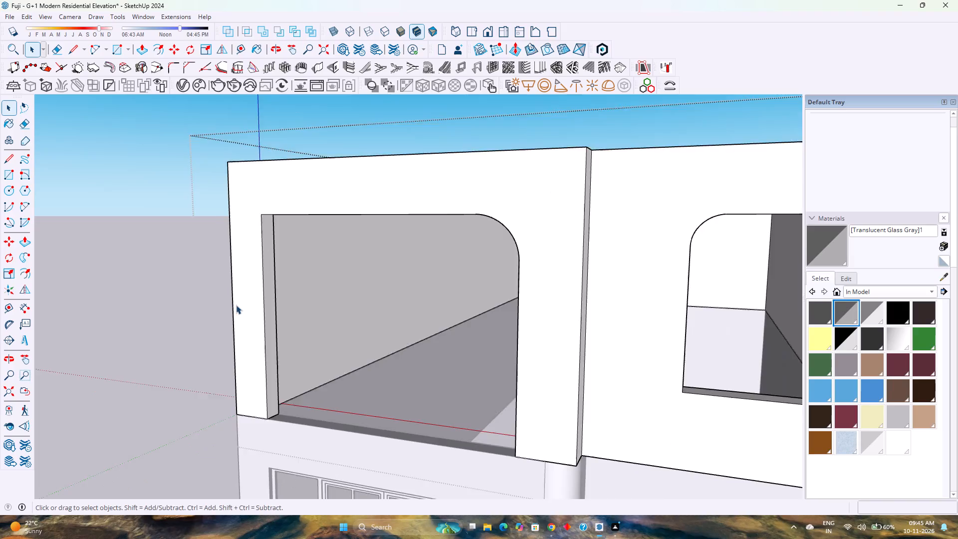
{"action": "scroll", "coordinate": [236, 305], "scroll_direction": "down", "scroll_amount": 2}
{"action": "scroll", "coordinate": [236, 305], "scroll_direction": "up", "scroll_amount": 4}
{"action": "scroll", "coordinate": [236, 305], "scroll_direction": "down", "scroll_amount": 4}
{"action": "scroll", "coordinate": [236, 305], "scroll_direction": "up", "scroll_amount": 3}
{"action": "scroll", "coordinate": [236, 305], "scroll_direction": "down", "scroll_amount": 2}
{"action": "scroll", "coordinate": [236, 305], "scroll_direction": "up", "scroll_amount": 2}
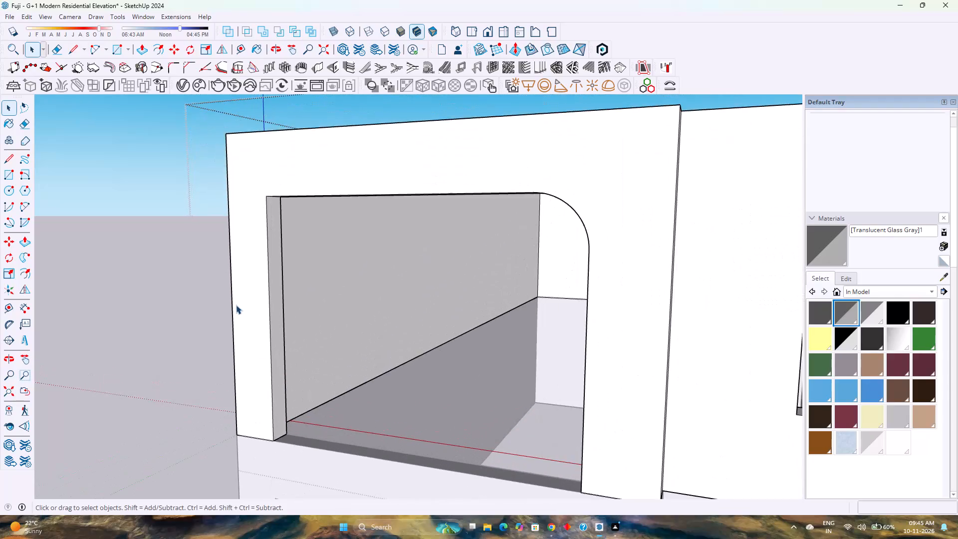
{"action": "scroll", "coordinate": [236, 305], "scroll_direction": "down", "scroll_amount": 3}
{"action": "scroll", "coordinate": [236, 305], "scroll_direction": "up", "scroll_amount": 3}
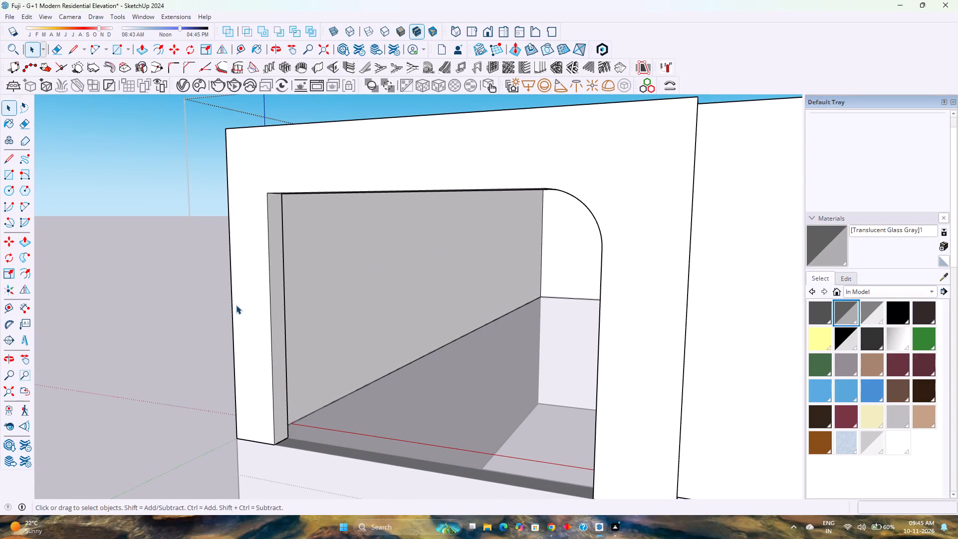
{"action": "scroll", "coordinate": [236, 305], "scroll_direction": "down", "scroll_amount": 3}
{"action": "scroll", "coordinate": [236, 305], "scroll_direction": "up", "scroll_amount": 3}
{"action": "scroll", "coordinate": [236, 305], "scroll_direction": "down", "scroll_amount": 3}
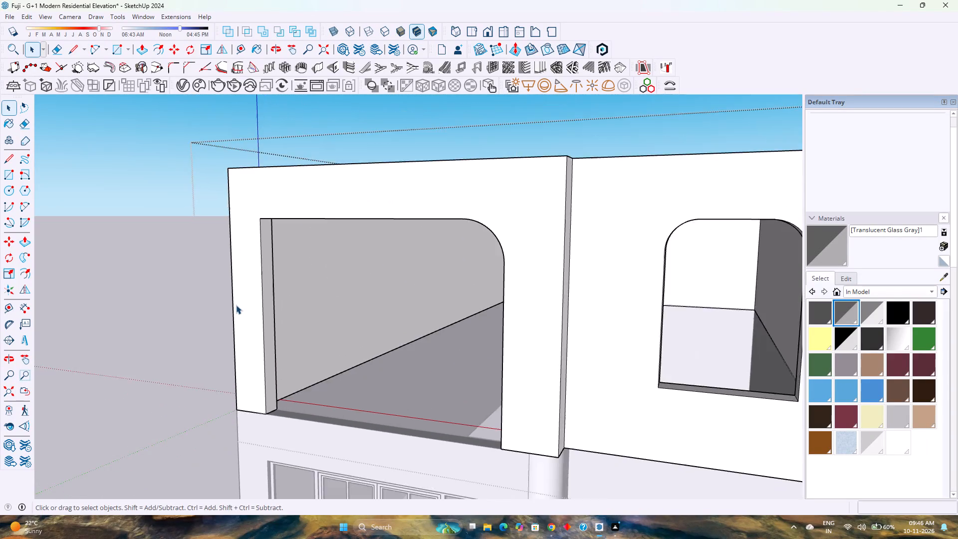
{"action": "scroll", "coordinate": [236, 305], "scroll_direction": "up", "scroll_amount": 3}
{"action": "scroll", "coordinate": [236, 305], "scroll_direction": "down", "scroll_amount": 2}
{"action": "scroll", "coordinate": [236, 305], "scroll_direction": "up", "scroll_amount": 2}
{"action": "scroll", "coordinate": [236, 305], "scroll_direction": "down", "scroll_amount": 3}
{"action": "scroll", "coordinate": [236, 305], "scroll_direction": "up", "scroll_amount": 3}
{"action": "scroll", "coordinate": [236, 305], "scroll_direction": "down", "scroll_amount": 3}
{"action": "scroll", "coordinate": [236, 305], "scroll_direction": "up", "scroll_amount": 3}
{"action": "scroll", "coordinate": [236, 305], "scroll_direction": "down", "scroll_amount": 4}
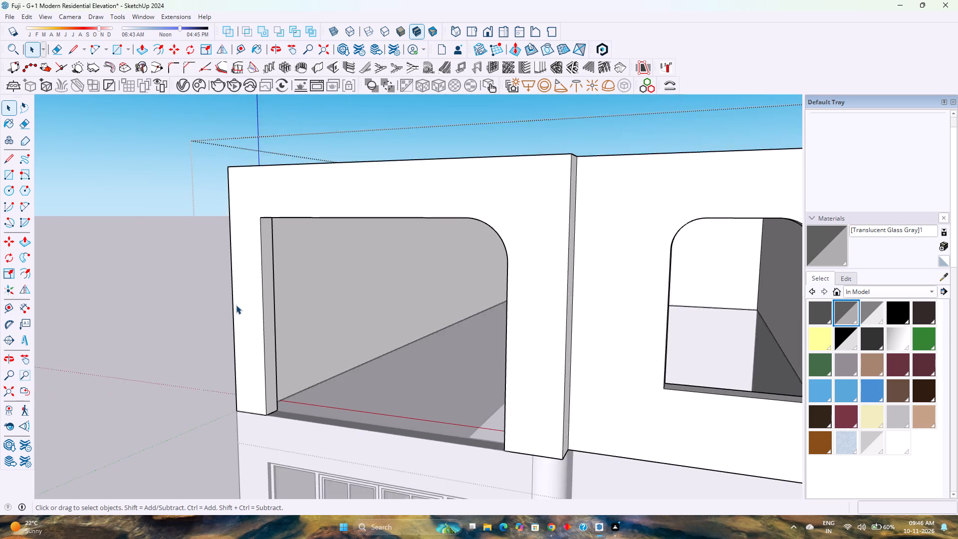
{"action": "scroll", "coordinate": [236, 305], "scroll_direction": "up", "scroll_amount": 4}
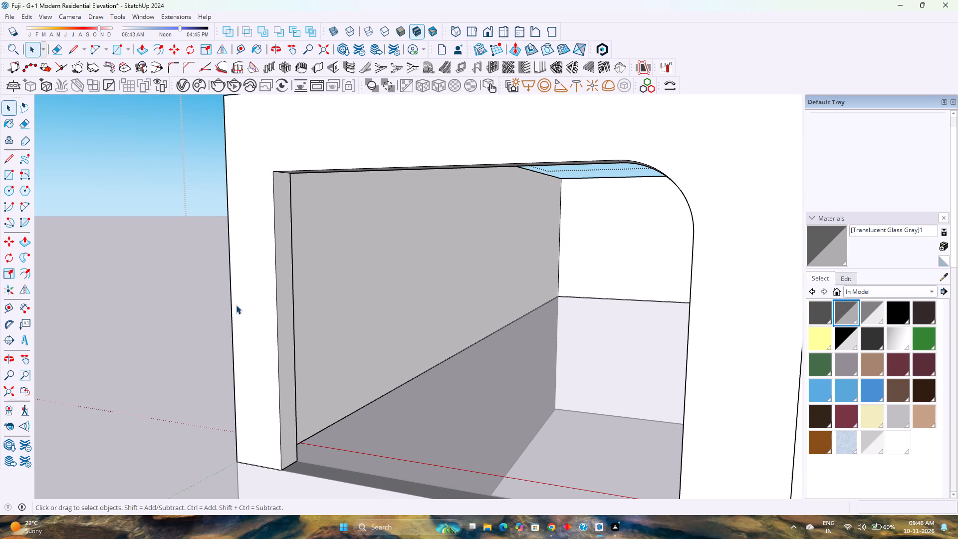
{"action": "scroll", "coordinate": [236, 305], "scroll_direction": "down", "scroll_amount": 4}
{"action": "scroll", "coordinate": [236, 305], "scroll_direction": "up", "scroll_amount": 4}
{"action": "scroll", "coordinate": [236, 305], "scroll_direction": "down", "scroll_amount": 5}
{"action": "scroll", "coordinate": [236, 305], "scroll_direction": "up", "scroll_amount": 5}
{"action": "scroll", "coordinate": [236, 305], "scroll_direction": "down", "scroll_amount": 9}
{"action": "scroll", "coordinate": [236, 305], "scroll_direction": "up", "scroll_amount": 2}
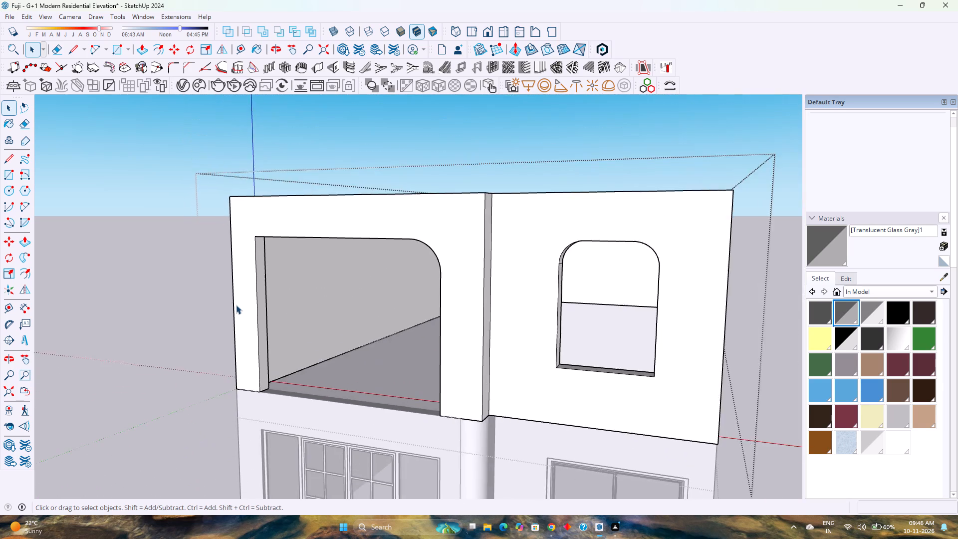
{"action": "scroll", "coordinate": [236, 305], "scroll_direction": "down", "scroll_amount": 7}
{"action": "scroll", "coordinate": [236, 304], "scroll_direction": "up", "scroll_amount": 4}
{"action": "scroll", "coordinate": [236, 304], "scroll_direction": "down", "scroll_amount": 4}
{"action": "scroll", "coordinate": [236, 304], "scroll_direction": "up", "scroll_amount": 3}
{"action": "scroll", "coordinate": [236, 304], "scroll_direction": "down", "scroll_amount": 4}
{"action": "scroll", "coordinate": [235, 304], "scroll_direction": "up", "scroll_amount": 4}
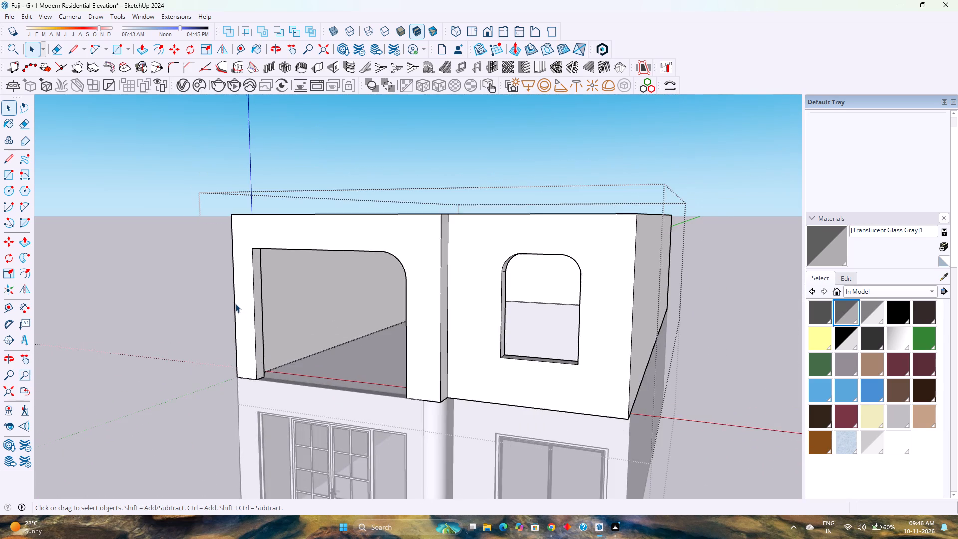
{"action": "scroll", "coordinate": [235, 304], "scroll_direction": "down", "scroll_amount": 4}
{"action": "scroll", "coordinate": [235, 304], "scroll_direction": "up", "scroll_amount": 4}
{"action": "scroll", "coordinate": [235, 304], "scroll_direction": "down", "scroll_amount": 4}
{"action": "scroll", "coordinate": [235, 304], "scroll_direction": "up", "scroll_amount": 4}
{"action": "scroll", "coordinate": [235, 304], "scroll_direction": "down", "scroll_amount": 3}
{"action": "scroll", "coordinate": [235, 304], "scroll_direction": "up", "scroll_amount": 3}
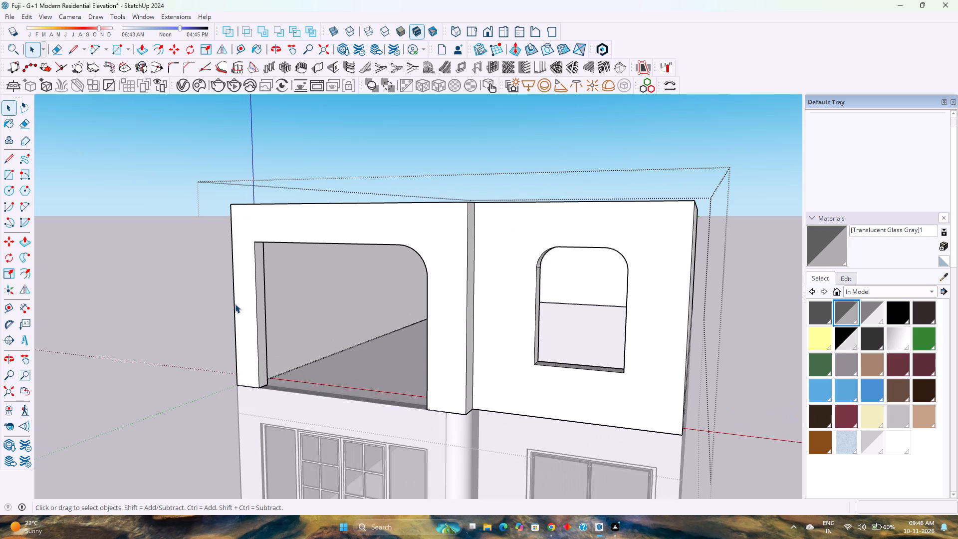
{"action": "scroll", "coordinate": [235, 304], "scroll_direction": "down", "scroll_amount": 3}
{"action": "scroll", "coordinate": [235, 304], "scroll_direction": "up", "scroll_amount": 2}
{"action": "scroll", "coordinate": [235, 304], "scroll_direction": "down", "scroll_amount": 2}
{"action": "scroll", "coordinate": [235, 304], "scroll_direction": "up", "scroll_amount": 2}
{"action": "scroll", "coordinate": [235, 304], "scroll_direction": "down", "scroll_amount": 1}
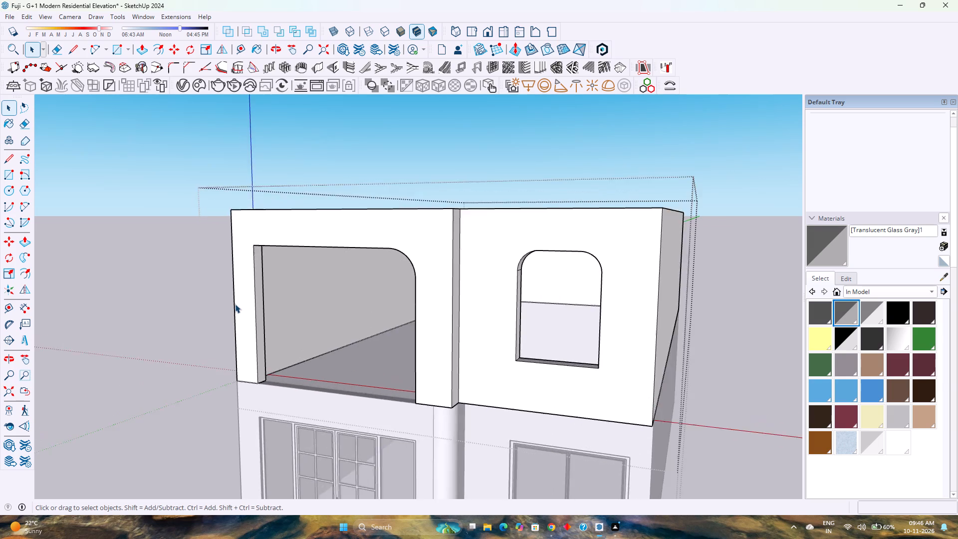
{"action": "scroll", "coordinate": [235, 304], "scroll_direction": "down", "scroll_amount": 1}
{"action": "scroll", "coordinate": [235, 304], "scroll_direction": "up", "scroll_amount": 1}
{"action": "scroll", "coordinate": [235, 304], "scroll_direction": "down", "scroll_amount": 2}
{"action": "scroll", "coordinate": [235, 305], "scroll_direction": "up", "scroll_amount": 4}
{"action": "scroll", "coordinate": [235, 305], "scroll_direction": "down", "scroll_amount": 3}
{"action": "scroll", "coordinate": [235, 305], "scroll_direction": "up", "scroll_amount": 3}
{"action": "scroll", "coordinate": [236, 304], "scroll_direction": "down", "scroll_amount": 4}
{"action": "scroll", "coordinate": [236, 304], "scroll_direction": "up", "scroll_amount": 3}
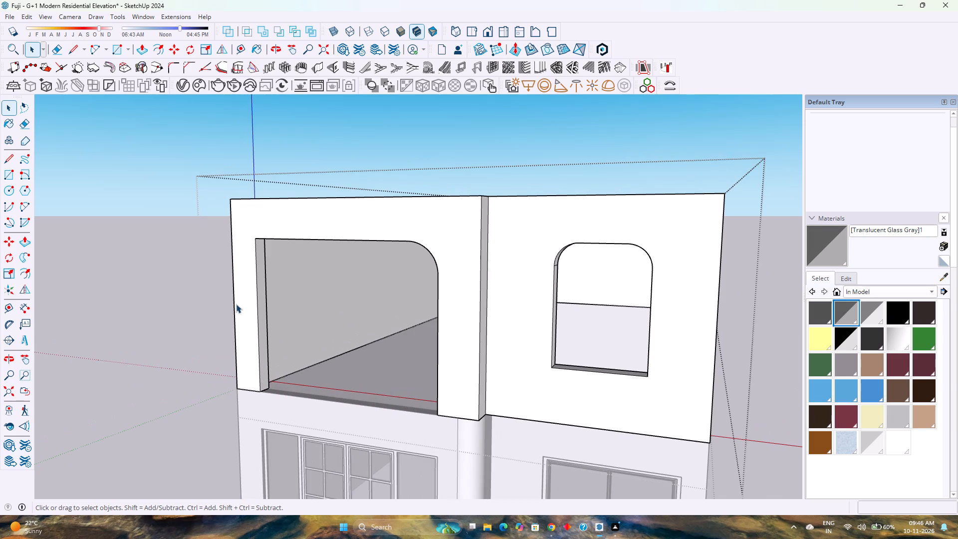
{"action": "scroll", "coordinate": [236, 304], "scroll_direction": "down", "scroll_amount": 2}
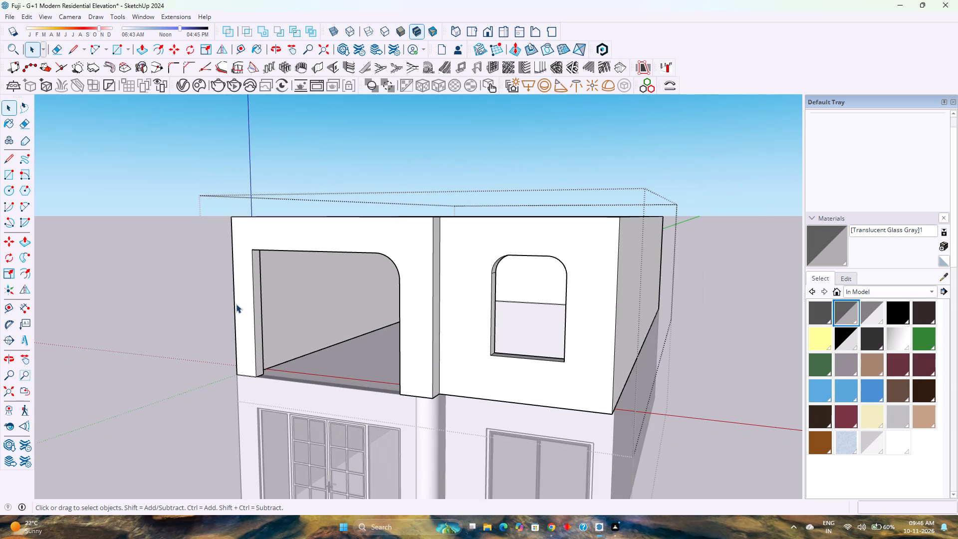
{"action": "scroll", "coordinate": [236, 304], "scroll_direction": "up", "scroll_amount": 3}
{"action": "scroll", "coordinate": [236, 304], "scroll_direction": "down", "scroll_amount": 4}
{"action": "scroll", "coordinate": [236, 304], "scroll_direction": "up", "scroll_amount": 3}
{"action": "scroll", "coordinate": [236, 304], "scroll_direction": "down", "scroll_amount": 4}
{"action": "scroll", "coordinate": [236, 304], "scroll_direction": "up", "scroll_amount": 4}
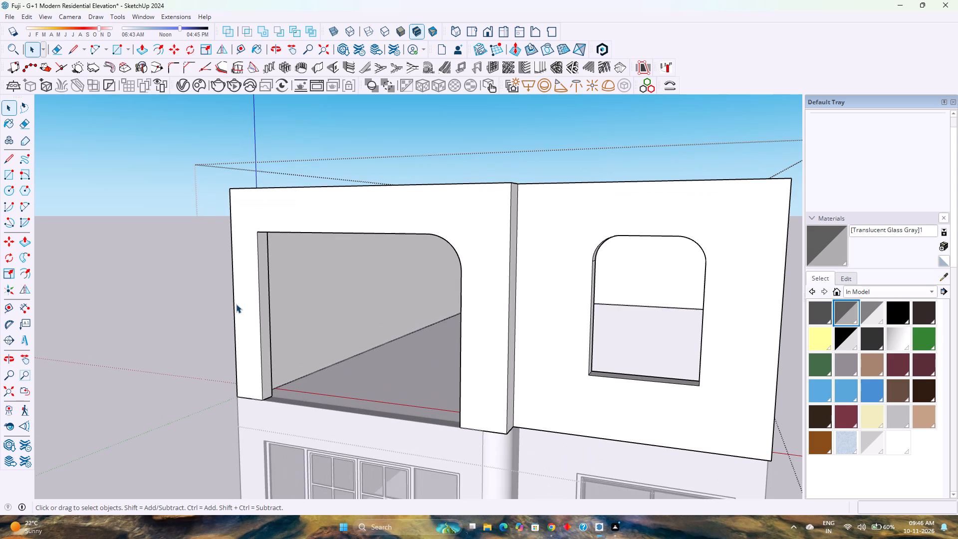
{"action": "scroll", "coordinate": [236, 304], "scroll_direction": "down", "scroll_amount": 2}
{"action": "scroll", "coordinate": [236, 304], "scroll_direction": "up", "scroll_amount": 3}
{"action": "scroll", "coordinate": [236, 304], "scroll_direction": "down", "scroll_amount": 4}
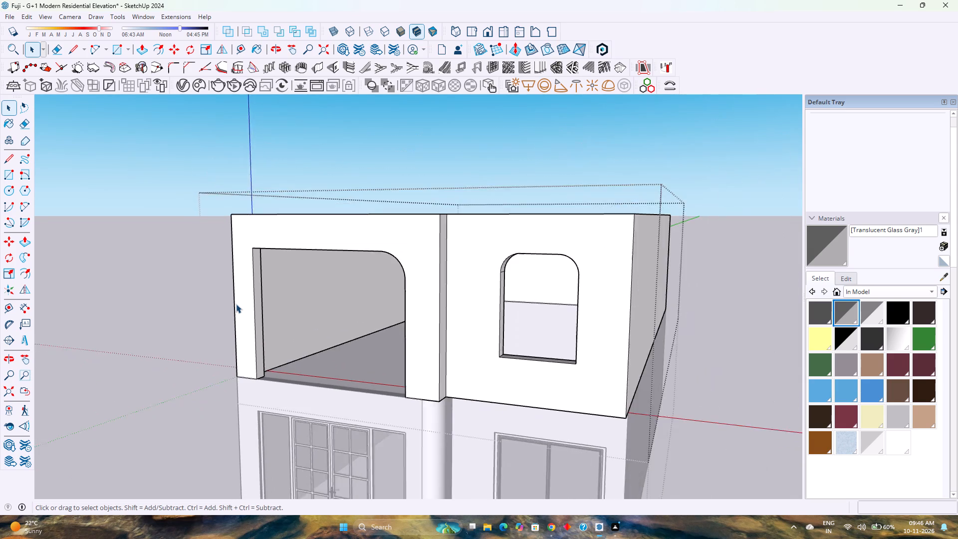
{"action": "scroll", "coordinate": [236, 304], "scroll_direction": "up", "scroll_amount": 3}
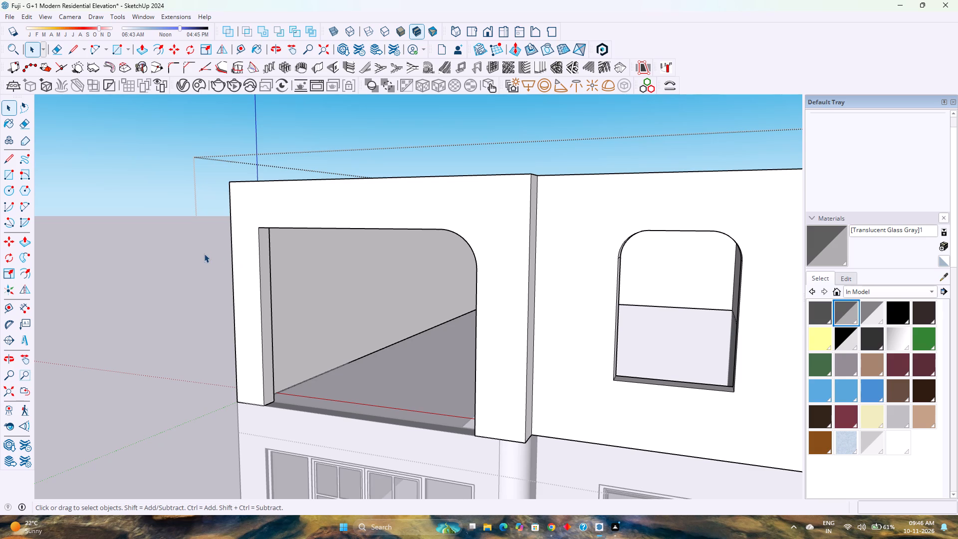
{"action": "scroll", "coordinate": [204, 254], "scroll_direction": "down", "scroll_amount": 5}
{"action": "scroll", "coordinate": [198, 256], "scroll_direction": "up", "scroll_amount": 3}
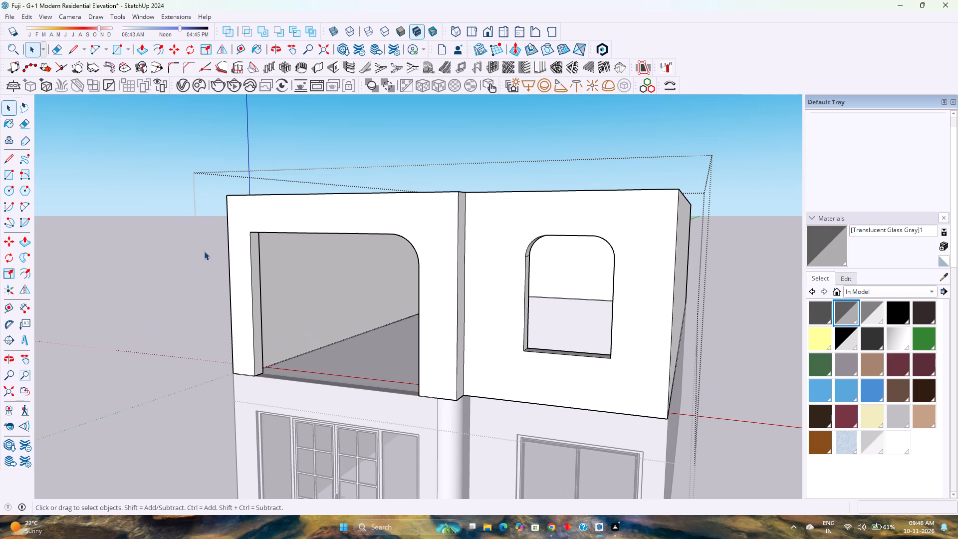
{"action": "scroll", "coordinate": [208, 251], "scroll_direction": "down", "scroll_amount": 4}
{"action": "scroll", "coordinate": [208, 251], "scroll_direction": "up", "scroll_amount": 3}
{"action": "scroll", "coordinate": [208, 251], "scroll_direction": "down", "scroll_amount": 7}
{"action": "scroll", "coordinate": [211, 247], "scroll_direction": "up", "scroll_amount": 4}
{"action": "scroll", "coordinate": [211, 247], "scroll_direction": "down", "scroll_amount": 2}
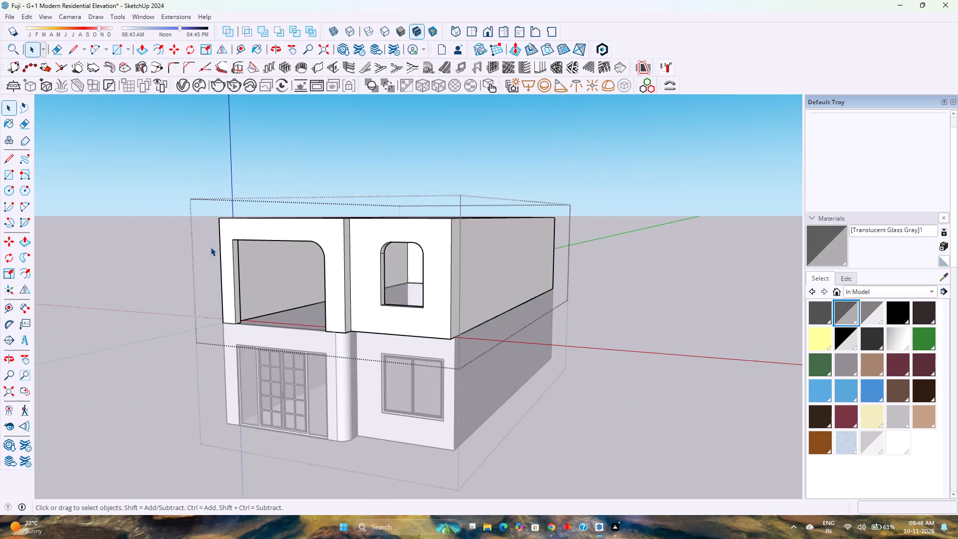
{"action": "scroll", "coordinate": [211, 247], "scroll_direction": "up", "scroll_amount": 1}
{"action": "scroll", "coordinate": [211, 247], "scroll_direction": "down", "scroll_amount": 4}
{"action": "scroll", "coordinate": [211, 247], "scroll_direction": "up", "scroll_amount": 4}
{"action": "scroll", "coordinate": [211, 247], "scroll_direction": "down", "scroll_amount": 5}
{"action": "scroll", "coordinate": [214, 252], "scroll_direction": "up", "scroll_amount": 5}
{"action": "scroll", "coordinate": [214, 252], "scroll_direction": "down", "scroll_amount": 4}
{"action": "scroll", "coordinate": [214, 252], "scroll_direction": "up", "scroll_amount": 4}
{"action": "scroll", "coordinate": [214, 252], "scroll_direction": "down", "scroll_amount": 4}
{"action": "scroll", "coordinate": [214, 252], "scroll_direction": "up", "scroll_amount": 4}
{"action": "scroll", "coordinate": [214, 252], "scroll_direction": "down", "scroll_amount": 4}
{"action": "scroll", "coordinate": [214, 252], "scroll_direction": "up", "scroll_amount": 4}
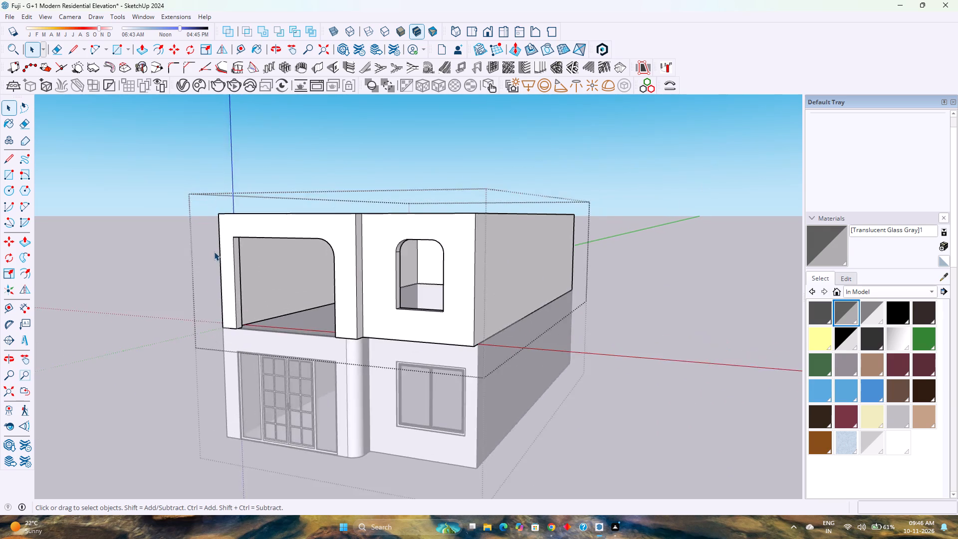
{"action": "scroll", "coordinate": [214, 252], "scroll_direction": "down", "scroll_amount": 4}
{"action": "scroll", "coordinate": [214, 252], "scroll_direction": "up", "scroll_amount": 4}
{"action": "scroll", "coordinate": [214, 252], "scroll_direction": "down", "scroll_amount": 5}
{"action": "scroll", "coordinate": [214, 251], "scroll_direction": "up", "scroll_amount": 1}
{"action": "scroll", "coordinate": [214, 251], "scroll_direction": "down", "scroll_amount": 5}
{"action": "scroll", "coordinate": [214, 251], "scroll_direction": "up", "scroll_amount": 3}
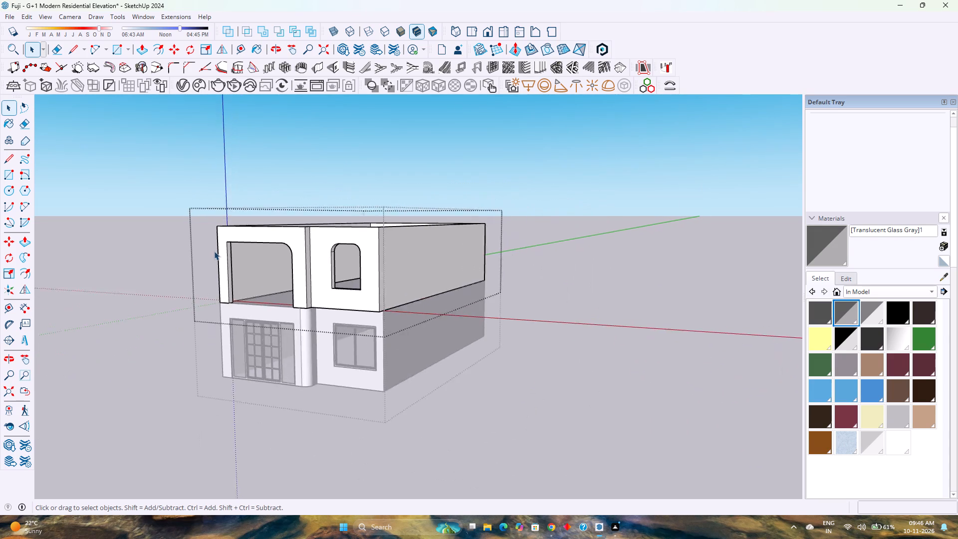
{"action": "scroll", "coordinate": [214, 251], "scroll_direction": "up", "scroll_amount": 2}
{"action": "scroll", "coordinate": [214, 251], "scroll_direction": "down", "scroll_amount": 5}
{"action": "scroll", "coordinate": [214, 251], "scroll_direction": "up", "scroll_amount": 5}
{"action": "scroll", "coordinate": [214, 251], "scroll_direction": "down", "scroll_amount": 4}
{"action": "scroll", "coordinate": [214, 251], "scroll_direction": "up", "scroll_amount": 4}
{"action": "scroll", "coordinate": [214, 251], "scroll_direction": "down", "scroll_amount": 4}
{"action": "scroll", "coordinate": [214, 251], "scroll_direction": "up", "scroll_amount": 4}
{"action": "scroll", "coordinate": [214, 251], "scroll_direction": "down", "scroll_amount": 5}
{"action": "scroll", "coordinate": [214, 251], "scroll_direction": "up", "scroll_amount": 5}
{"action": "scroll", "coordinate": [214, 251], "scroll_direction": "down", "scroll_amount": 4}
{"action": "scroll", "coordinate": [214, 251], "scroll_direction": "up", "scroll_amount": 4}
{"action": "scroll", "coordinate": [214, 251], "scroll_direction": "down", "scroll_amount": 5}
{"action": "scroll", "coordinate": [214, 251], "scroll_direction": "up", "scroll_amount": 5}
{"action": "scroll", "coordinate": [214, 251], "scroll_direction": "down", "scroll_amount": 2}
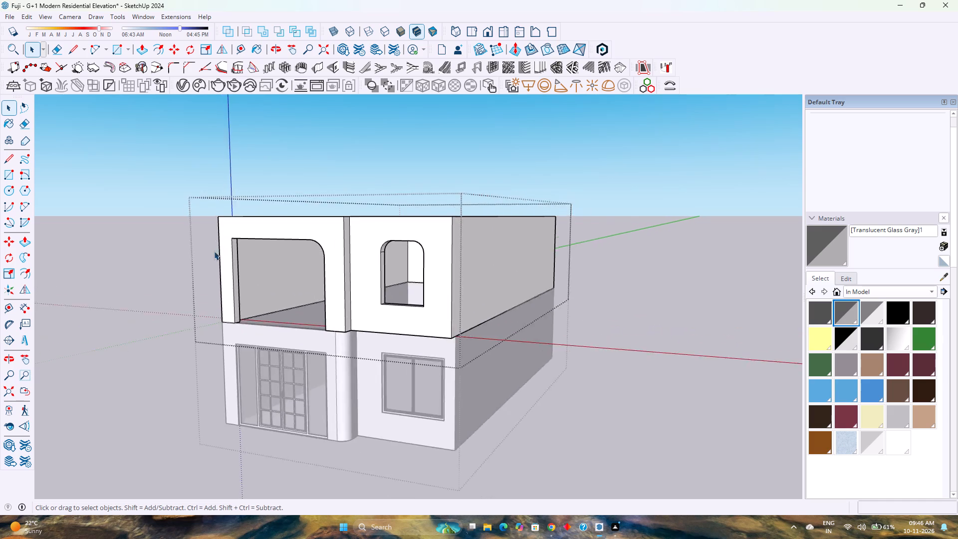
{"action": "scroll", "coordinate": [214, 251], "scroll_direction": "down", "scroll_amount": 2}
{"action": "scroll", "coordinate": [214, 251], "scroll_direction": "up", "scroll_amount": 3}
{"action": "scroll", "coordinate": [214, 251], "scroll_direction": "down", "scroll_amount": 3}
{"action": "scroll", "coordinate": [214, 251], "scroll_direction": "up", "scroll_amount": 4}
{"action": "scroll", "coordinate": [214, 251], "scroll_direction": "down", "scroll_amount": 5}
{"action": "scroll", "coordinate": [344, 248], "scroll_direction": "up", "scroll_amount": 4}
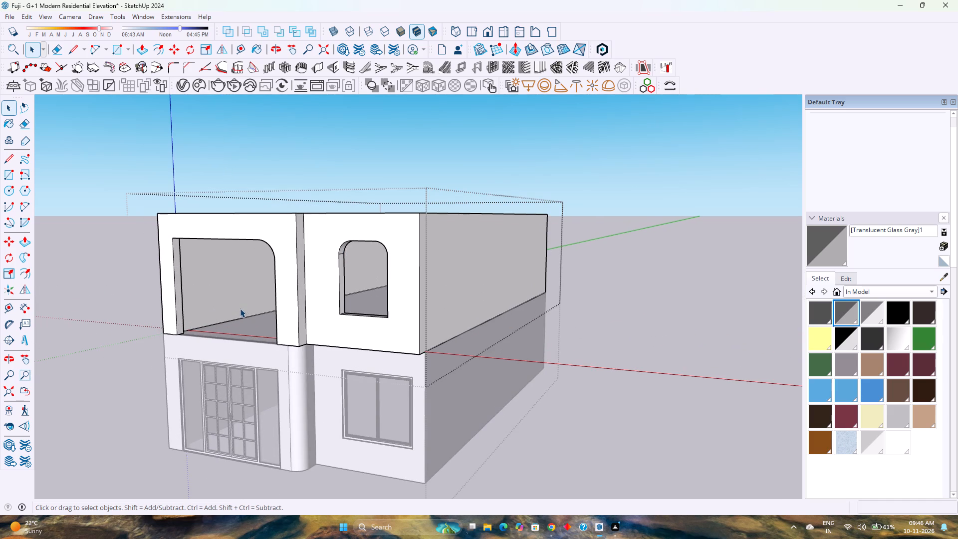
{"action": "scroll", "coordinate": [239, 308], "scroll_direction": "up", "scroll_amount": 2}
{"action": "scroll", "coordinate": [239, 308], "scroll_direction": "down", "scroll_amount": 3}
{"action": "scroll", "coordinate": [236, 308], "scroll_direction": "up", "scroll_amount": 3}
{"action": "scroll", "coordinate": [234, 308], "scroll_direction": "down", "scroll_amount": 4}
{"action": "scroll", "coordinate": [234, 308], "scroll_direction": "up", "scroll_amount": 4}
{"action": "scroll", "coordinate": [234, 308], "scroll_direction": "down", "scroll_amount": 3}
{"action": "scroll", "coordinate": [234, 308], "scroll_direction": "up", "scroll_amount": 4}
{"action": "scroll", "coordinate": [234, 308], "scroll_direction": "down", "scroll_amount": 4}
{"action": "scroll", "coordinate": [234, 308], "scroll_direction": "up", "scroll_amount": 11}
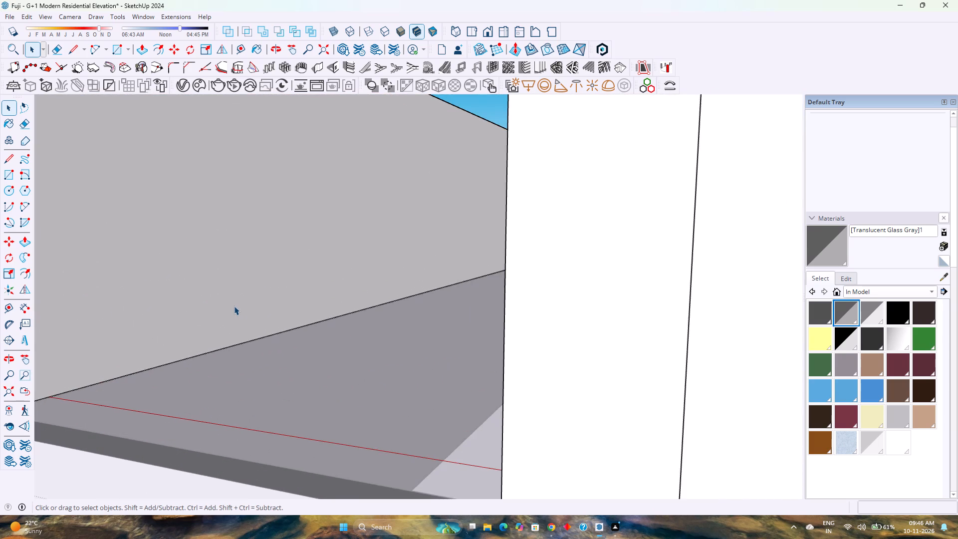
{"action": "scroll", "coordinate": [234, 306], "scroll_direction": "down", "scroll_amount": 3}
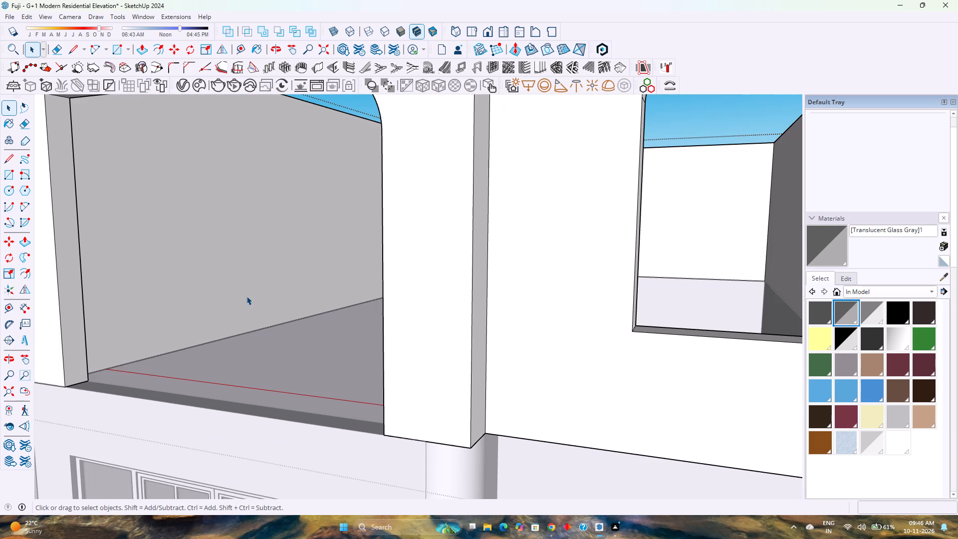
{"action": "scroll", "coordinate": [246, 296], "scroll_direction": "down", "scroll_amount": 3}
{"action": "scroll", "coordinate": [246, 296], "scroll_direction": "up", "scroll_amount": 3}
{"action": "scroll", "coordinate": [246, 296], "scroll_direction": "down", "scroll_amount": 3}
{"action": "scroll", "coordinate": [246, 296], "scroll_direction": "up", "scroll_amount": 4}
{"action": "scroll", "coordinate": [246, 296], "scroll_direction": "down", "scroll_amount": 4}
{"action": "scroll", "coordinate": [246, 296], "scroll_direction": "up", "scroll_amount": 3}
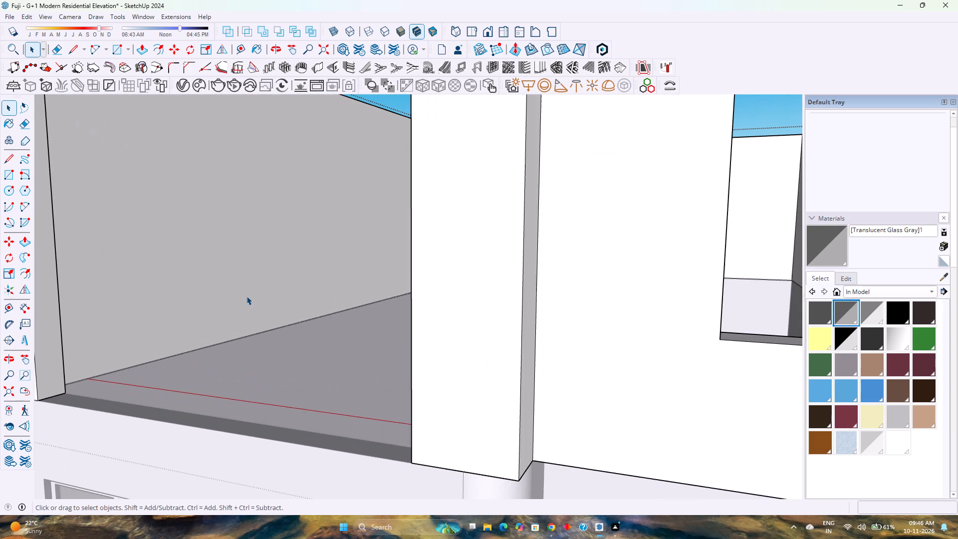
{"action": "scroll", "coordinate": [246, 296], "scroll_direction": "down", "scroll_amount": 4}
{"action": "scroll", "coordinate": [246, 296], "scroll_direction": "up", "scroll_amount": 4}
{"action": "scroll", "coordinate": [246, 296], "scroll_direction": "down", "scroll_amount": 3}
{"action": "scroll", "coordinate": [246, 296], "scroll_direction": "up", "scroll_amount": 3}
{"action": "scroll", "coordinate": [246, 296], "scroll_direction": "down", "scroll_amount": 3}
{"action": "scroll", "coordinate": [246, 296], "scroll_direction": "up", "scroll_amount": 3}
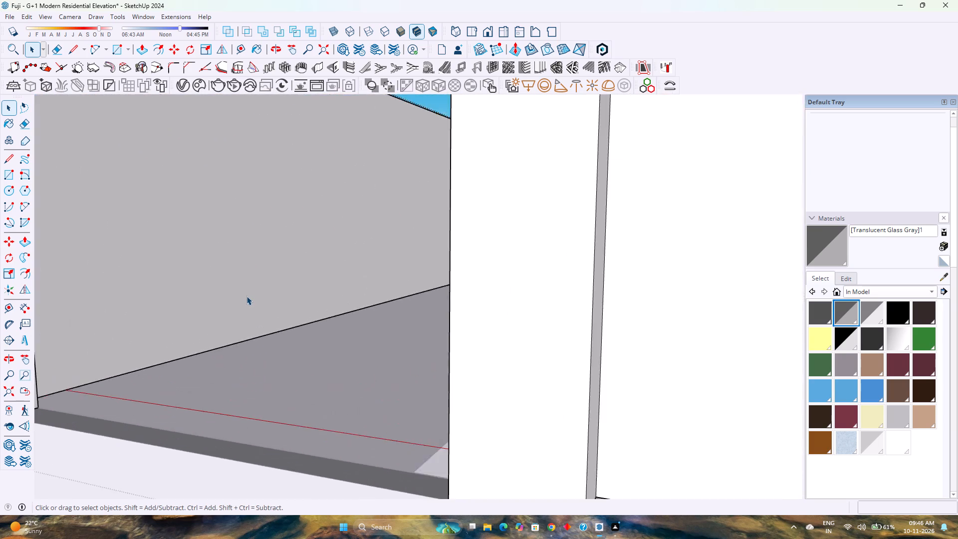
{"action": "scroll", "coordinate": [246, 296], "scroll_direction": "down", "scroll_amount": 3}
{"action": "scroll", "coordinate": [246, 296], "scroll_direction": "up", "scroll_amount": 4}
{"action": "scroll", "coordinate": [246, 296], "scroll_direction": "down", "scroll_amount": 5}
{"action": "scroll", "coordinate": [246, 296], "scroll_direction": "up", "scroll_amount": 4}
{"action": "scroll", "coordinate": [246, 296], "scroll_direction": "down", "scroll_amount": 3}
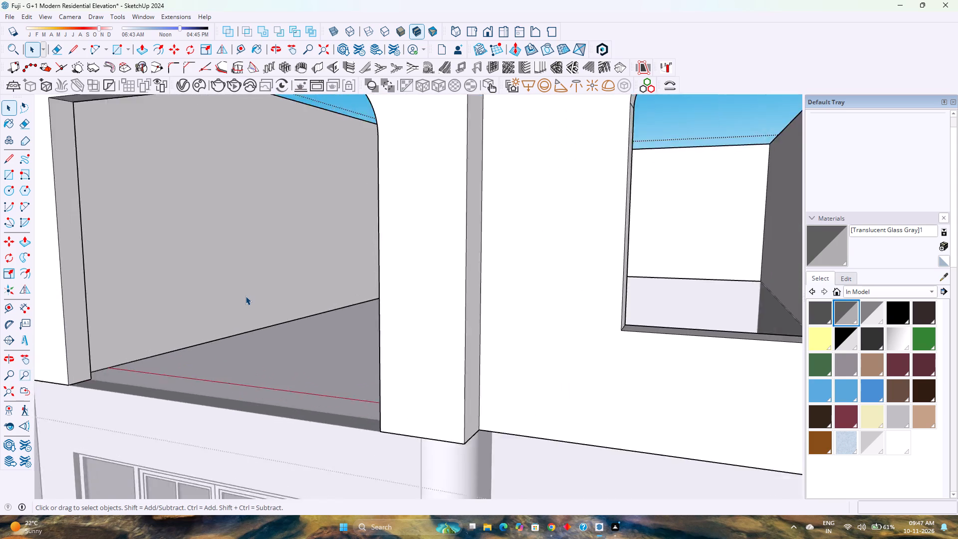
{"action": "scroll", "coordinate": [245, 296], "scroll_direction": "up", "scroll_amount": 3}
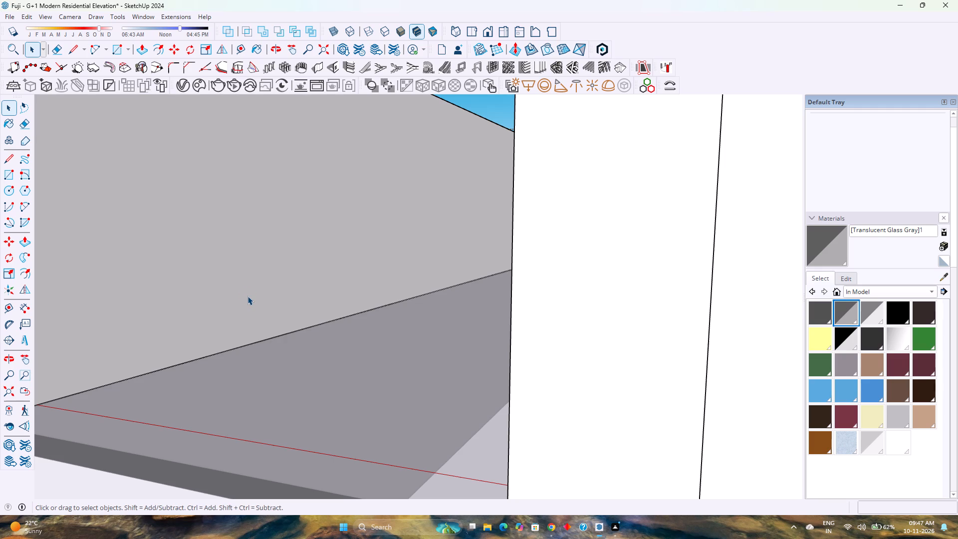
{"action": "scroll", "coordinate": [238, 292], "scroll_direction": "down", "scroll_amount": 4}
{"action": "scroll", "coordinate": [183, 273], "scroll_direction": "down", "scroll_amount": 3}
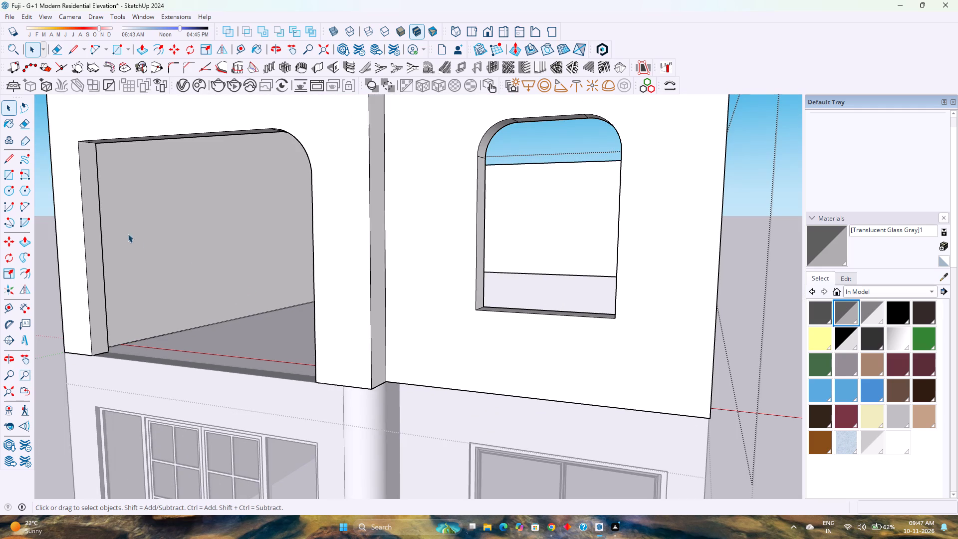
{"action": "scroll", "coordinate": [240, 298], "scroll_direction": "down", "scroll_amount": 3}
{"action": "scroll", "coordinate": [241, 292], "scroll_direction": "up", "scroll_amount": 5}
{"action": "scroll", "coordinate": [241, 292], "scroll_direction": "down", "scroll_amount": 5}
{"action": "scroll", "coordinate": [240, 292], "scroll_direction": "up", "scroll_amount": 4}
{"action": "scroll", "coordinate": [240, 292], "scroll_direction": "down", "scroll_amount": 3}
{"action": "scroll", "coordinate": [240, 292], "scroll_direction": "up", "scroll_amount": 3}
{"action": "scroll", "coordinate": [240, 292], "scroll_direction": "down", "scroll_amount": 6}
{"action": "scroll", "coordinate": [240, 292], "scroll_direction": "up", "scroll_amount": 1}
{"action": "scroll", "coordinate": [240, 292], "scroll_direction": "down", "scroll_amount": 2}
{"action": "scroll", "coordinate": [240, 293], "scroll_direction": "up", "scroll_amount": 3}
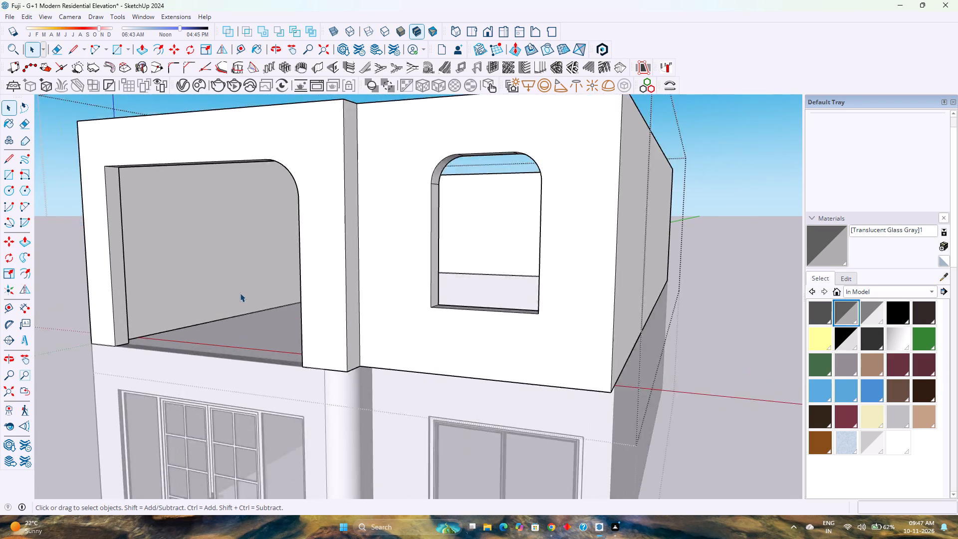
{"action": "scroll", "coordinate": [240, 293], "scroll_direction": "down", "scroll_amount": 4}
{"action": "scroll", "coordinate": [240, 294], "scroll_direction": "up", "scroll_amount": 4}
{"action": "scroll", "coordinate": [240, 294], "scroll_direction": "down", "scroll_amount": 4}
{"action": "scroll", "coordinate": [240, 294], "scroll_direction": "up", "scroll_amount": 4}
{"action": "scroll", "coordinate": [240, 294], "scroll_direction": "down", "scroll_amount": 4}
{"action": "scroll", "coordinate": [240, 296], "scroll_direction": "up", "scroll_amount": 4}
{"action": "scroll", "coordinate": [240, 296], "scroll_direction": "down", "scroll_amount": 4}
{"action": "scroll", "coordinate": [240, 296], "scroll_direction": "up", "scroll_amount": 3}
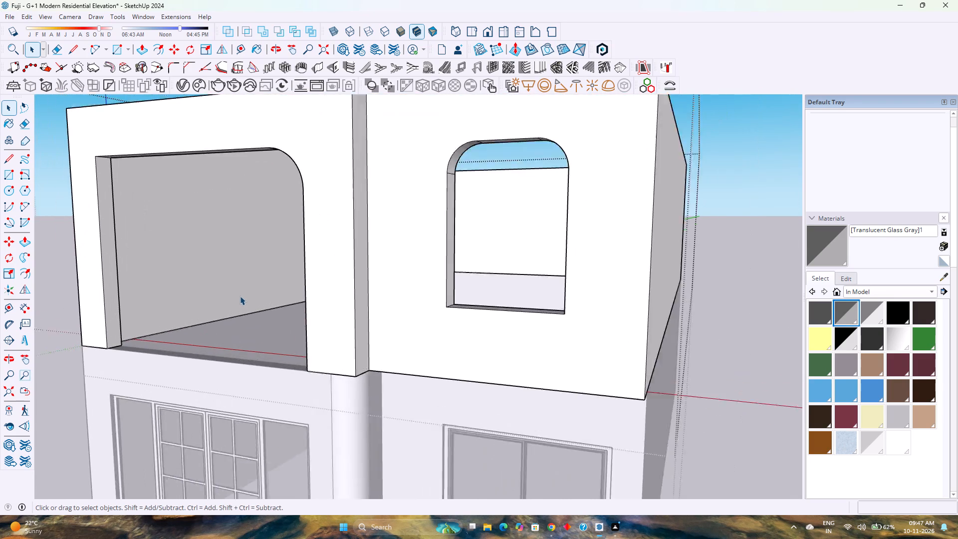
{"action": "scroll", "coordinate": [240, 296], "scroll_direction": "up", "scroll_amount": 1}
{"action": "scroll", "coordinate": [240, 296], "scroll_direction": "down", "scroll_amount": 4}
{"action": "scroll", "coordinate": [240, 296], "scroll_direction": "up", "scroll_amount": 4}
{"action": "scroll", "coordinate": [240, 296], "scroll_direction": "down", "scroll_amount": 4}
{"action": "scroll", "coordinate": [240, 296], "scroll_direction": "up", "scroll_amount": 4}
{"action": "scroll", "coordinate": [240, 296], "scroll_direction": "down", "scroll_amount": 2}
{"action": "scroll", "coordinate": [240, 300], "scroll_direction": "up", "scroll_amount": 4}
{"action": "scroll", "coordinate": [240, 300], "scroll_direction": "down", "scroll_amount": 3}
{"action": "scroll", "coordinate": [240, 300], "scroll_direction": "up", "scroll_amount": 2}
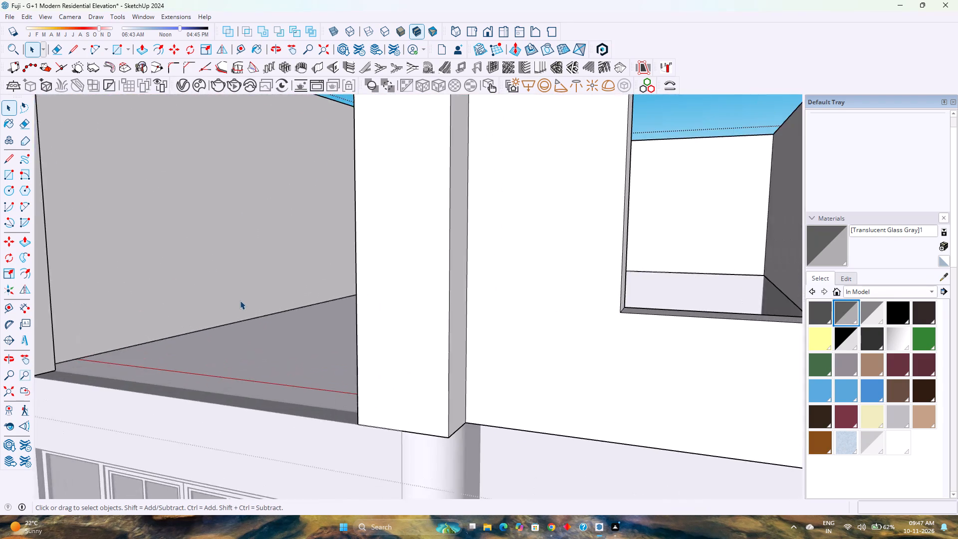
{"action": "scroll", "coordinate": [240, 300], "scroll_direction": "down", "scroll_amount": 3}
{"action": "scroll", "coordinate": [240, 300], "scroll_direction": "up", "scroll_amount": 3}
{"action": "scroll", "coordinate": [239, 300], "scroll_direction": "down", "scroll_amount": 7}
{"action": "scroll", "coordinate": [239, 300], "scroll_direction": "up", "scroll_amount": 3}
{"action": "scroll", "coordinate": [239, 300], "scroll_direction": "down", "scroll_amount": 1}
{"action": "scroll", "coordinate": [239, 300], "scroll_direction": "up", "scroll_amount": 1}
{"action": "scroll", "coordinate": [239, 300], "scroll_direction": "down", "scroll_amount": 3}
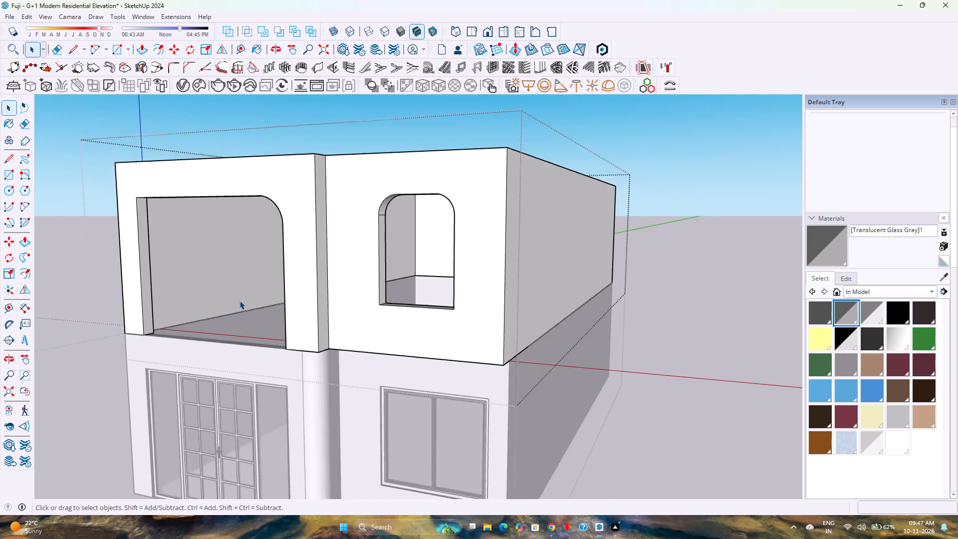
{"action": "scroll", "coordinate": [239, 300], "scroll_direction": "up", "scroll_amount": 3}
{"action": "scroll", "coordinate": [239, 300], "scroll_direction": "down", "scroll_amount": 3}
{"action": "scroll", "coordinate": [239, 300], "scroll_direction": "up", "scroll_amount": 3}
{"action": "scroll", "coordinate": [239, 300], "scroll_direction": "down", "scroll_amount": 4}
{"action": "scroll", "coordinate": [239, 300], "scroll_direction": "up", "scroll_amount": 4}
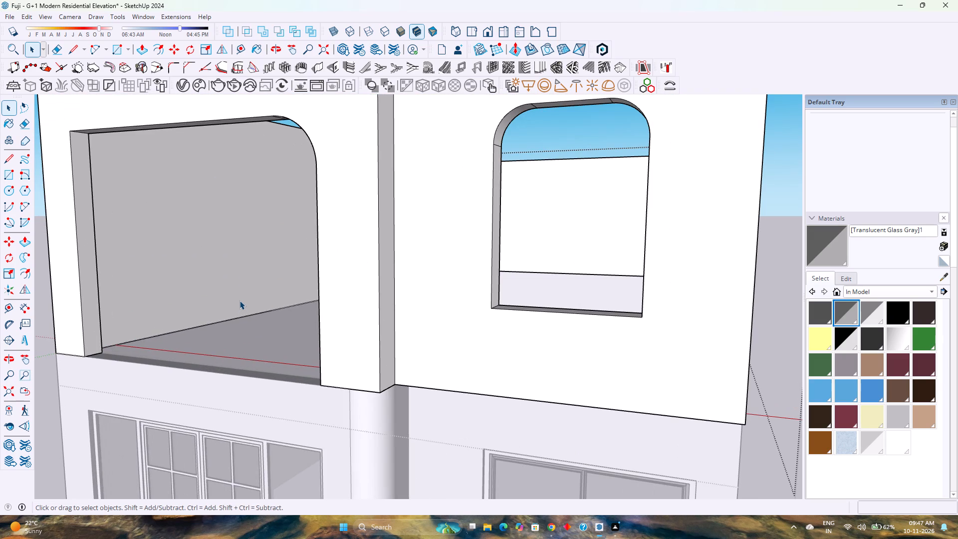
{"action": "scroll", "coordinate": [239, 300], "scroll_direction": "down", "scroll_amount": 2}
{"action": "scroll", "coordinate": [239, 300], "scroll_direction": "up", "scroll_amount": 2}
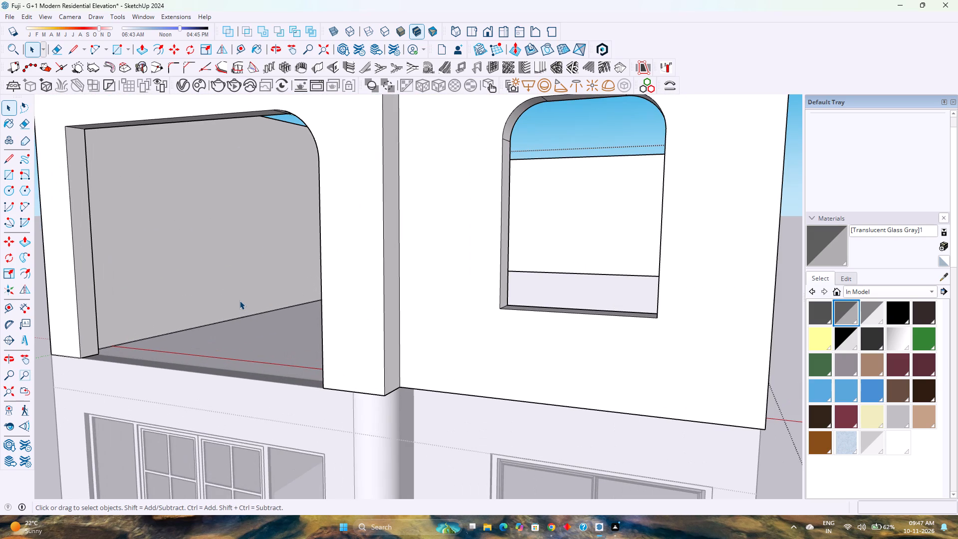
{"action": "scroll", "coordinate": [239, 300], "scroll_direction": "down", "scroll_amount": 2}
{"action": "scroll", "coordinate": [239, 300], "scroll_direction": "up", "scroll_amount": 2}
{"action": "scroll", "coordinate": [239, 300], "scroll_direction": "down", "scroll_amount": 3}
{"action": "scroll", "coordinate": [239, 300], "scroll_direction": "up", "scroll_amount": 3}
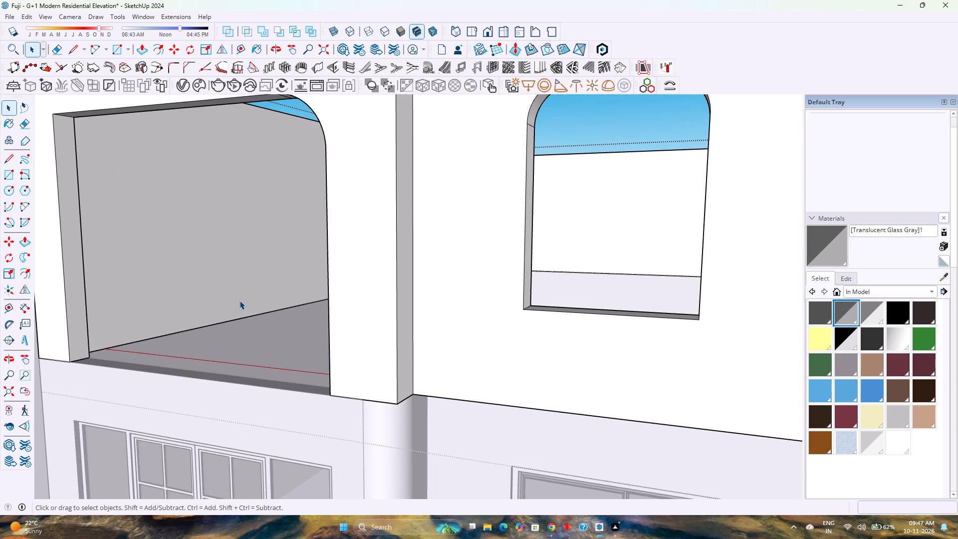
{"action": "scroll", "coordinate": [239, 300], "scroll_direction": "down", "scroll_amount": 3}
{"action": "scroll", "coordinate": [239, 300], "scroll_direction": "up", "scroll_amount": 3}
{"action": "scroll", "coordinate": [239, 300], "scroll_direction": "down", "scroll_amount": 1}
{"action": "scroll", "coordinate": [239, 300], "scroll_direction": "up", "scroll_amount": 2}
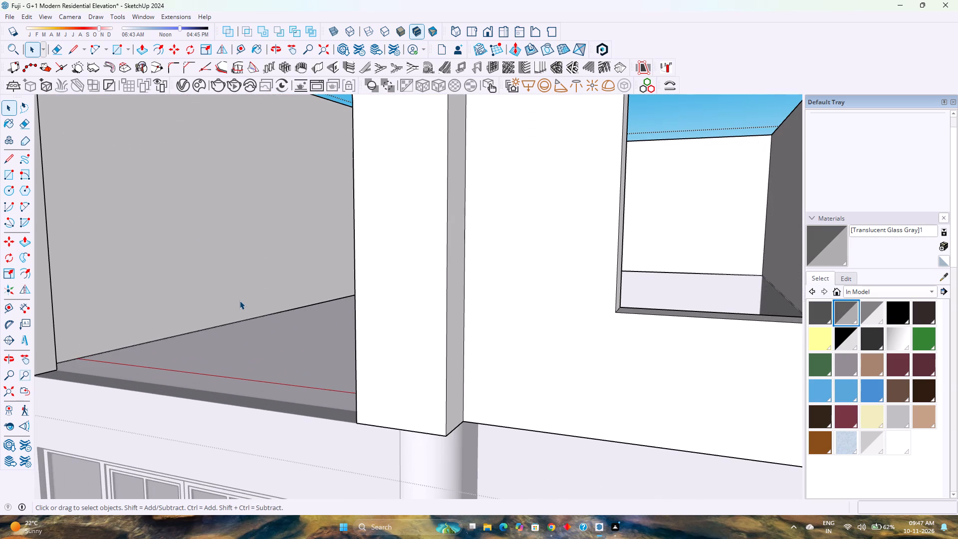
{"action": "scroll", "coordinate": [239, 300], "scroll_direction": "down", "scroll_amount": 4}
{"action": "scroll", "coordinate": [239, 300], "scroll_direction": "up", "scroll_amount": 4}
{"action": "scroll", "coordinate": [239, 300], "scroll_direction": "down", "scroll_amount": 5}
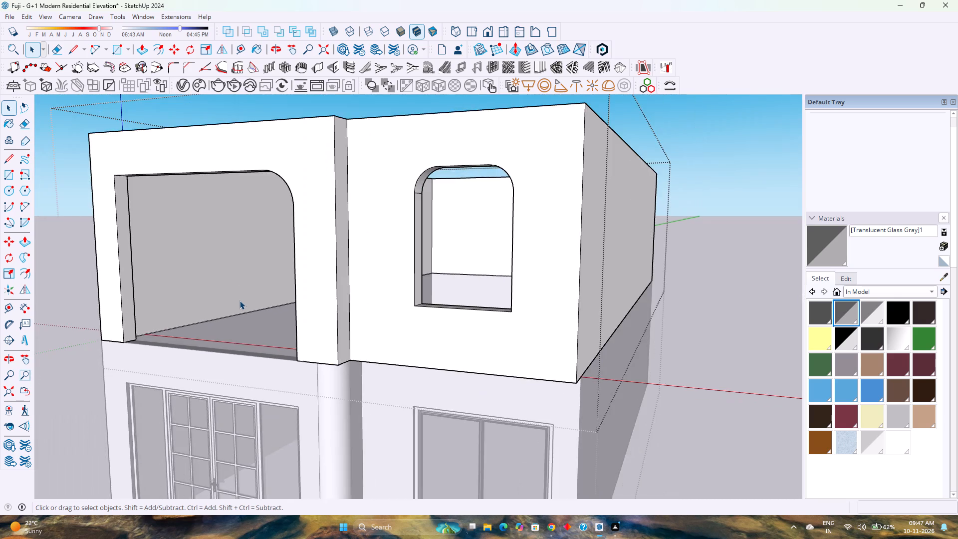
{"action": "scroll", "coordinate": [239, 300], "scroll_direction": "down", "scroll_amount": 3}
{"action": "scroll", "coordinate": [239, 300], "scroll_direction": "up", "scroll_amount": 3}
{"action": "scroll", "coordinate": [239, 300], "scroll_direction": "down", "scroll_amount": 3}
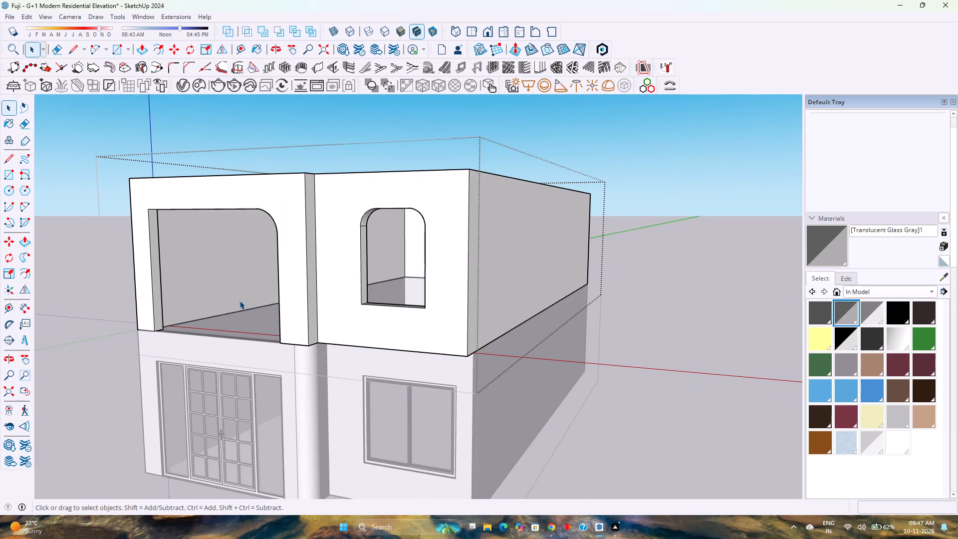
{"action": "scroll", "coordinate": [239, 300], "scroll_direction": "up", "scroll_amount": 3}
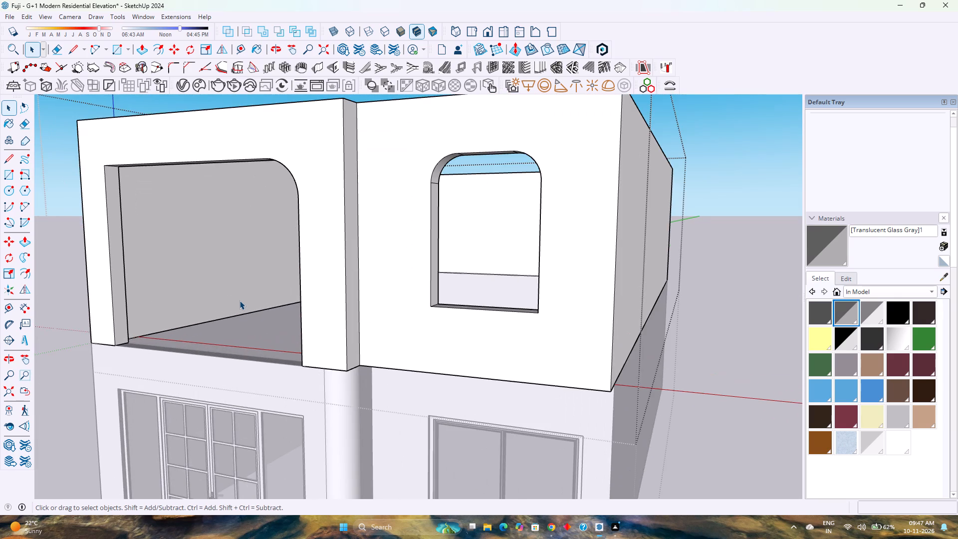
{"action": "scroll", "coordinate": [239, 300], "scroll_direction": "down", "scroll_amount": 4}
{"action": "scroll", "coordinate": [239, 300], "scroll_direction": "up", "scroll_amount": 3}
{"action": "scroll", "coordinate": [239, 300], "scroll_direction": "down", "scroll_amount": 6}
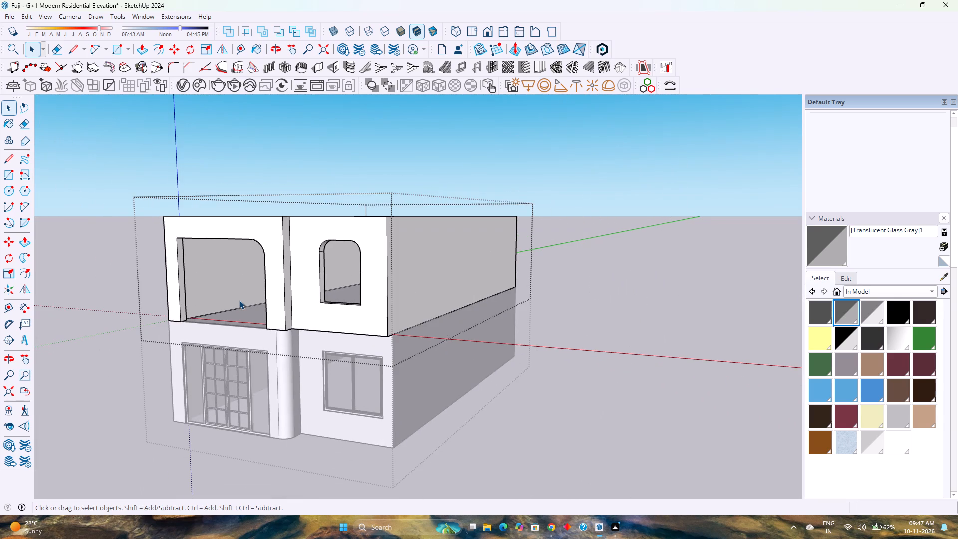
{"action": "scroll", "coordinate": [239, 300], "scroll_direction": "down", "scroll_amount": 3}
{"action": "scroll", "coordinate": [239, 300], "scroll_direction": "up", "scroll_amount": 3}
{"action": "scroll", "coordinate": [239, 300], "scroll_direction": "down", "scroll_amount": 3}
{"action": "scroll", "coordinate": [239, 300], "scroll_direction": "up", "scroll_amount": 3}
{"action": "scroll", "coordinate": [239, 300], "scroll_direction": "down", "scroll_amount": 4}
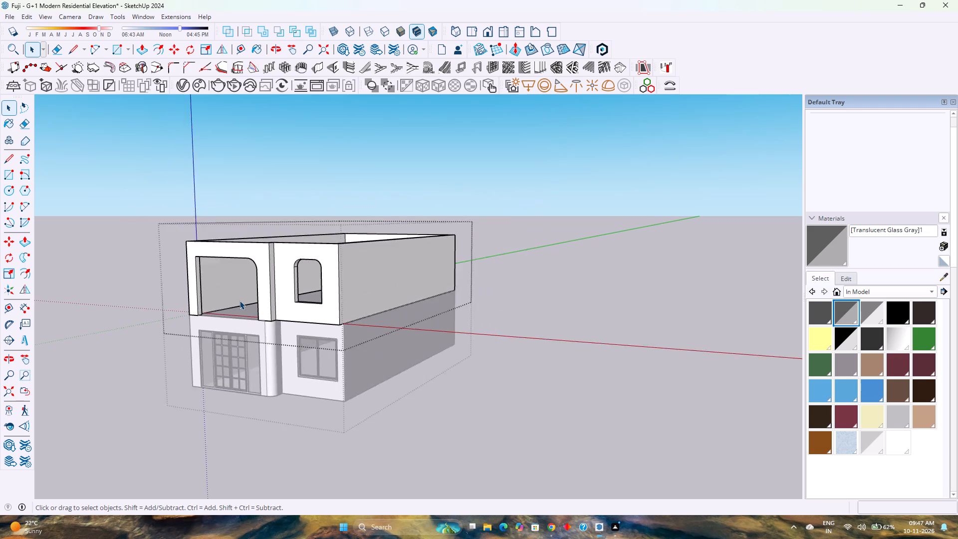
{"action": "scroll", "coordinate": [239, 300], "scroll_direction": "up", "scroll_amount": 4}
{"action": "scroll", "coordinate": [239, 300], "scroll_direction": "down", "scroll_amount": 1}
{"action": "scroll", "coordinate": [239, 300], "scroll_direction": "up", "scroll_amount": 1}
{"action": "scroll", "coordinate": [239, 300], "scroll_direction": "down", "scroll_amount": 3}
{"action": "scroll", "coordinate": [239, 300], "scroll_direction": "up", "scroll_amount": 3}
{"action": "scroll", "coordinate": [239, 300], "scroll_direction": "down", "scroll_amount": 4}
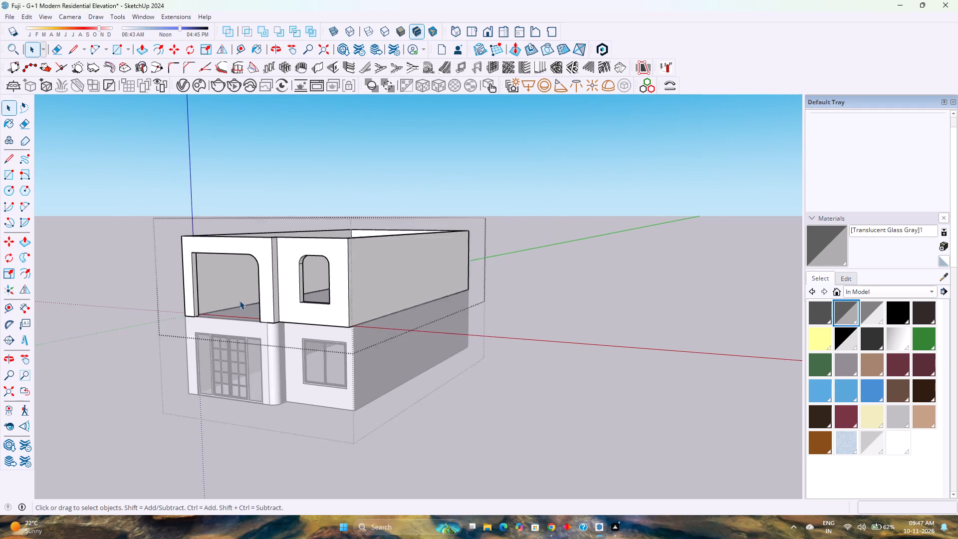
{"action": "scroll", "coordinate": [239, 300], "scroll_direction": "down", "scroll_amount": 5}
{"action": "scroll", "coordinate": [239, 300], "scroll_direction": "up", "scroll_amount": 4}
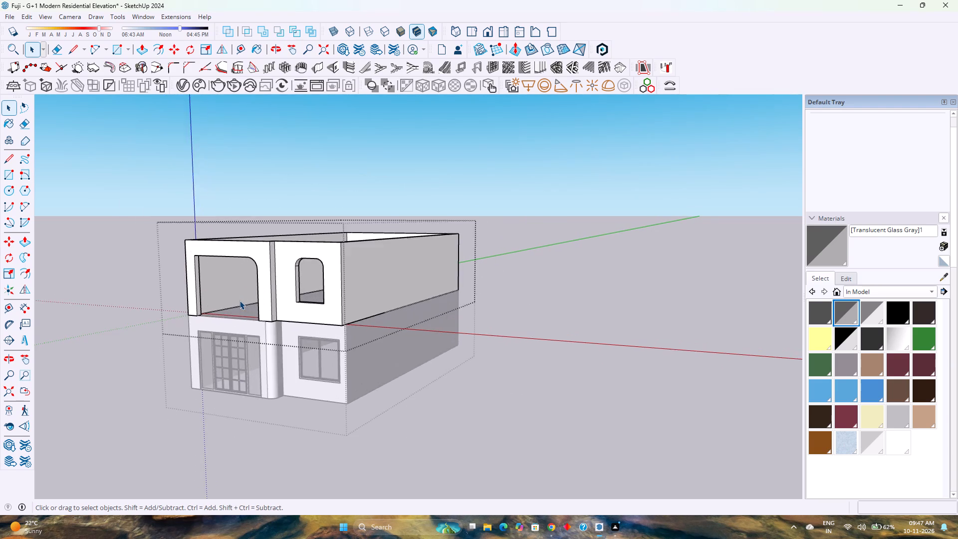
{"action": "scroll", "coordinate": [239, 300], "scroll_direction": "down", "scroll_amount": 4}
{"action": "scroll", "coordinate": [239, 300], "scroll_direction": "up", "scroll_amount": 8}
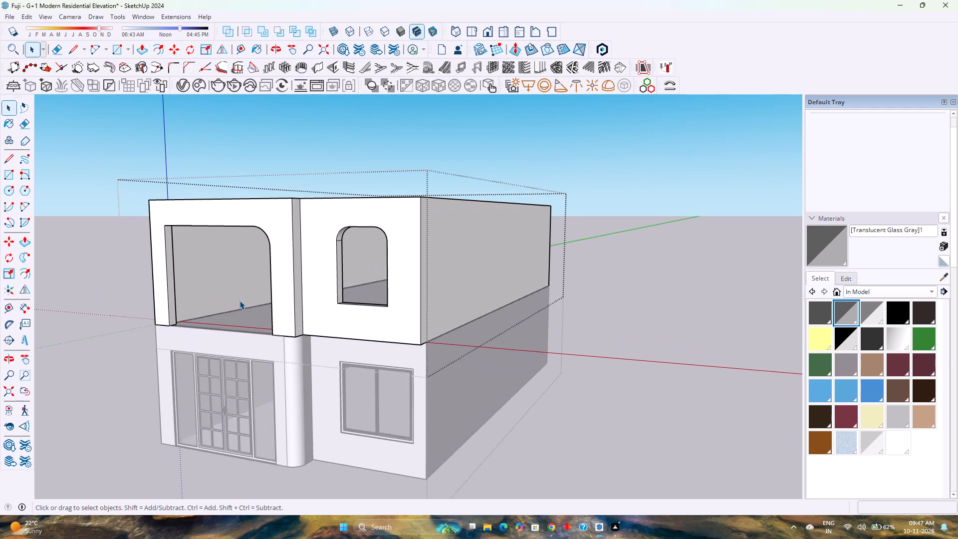
Examine the stepped first-floor front wall from both front corners, comparing it with the ground-floor facade below.
{"action": "scroll", "coordinate": [239, 300], "scroll_direction": "up", "scroll_amount": 8}
{"action": "scroll", "coordinate": [239, 300], "scroll_direction": "down", "scroll_amount": 8}
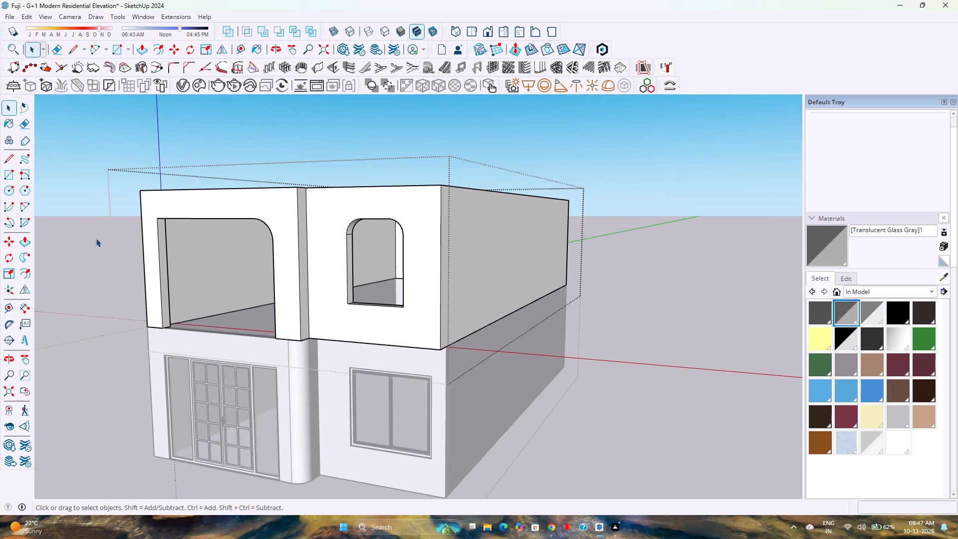
{"action": "scroll", "coordinate": [99, 230], "scroll_direction": "up", "scroll_amount": 3}
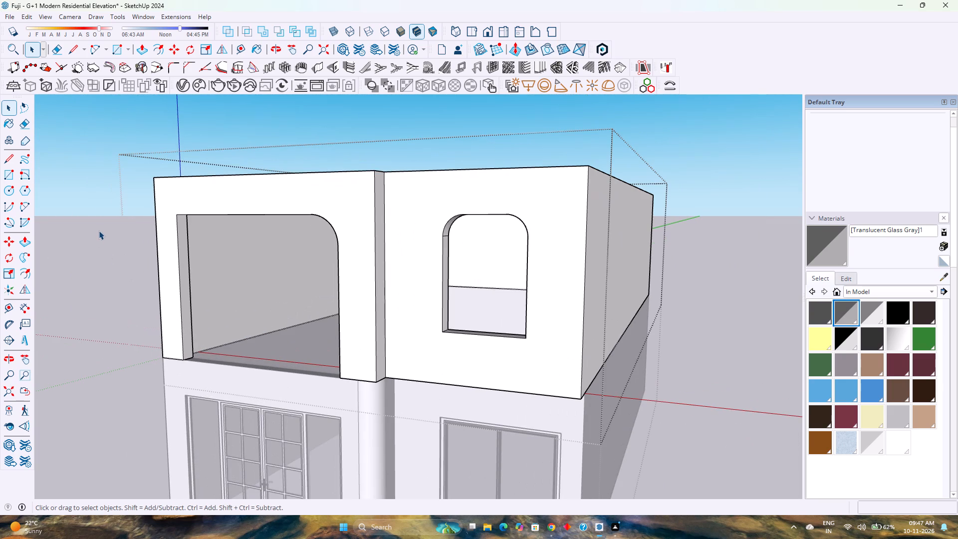
{"action": "scroll", "coordinate": [99, 231], "scroll_direction": "down", "scroll_amount": 4}
{"action": "scroll", "coordinate": [99, 231], "scroll_direction": "up", "scroll_amount": 3}
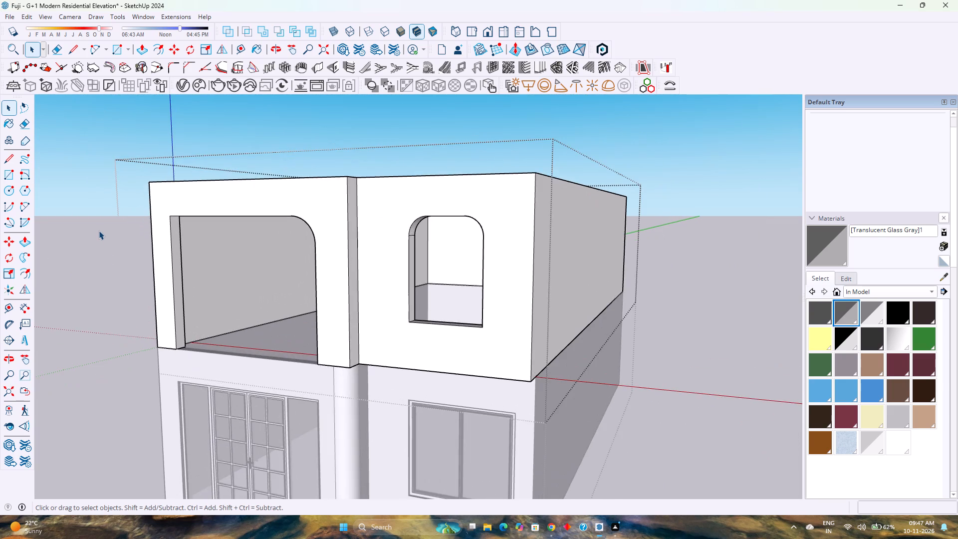
{"action": "scroll", "coordinate": [99, 231], "scroll_direction": "down", "scroll_amount": 3}
{"action": "scroll", "coordinate": [99, 232], "scroll_direction": "up", "scroll_amount": 2}
{"action": "scroll", "coordinate": [99, 232], "scroll_direction": "down", "scroll_amount": 4}
{"action": "scroll", "coordinate": [99, 232], "scroll_direction": "up", "scroll_amount": 4}
{"action": "scroll", "coordinate": [99, 232], "scroll_direction": "down", "scroll_amount": 4}
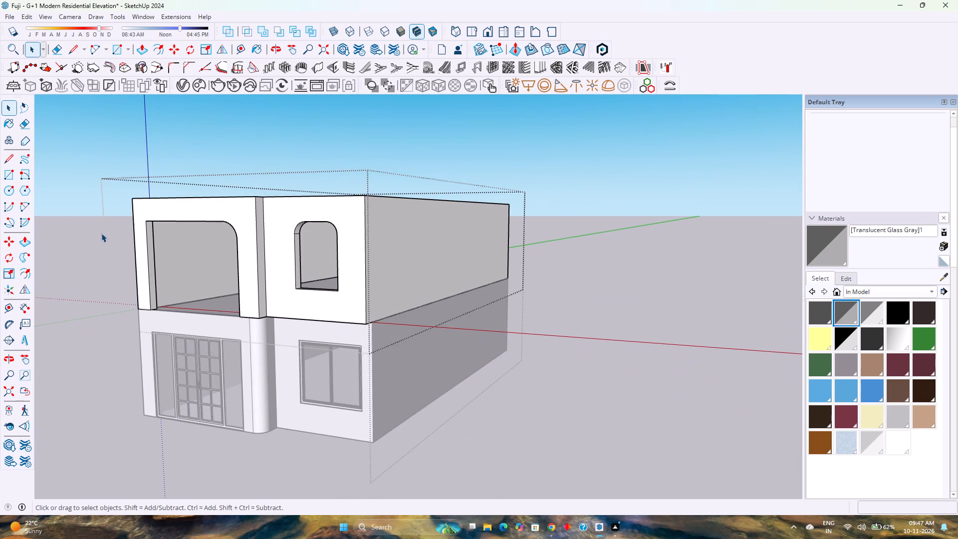
{"action": "scroll", "coordinate": [135, 263], "scroll_direction": "down", "scroll_amount": 5}
{"action": "middle_click_drag", "start_coordinate": [135, 264], "coordinate": [198, 259]}
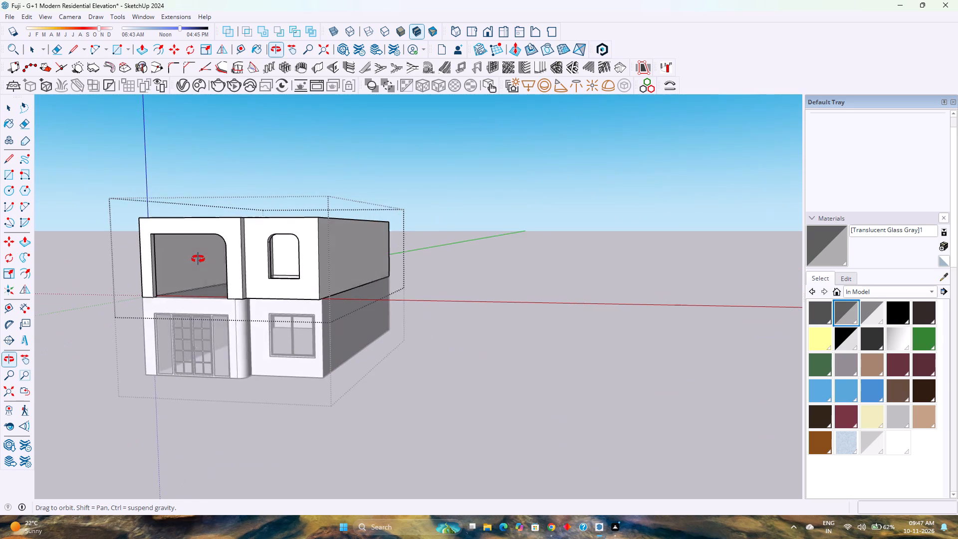
{"action": "middle_click_drag", "start_coordinate": [198, 259], "coordinate": [198, 260]}
{"action": "scroll", "coordinate": [315, 238], "scroll_direction": "up", "scroll_amount": 5}
{"action": "scroll", "coordinate": [314, 238], "scroll_direction": "down", "scroll_amount": 4}
{"action": "scroll", "coordinate": [314, 238], "scroll_direction": "up", "scroll_amount": 4}
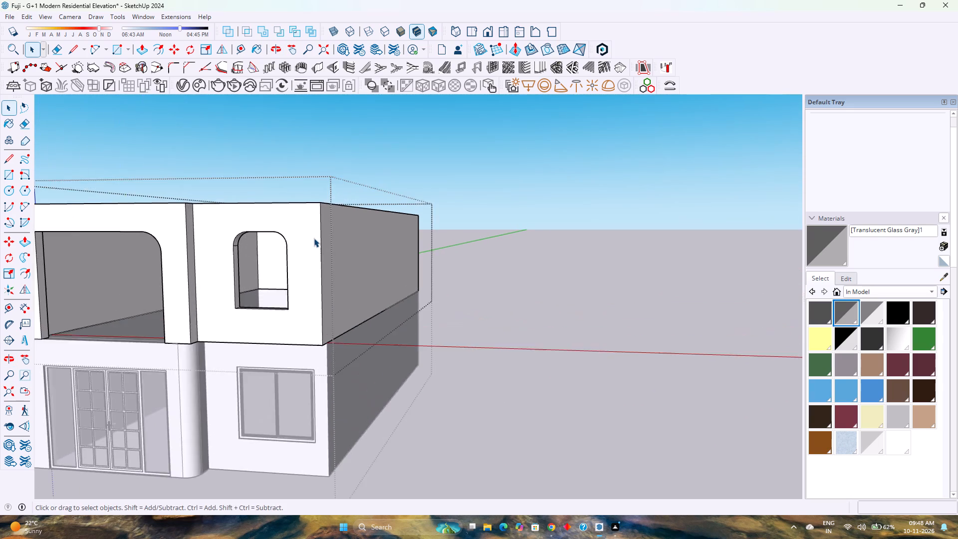
{"action": "scroll", "coordinate": [314, 238], "scroll_direction": "down", "scroll_amount": 5}
{"action": "left_click", "coordinate": [440, 260]}
{"action": "scroll", "coordinate": [239, 234], "scroll_direction": "up", "scroll_amount": 4}
{"action": "scroll", "coordinate": [239, 234], "scroll_direction": "down", "scroll_amount": 4}
{"action": "scroll", "coordinate": [239, 234], "scroll_direction": "up", "scroll_amount": 3}
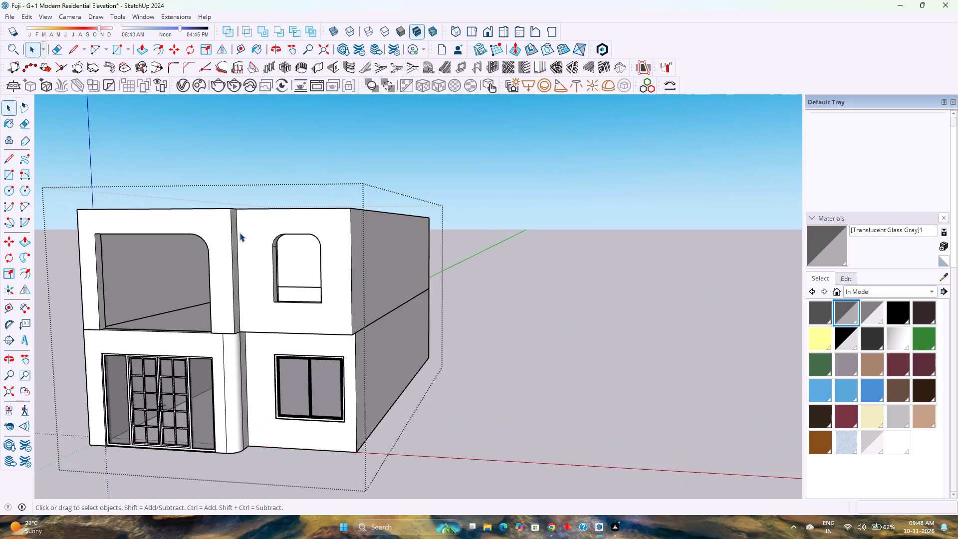
{"action": "scroll", "coordinate": [239, 233], "scroll_direction": "up", "scroll_amount": 1}
{"action": "scroll", "coordinate": [239, 229], "scroll_direction": "down", "scroll_amount": 4}
{"action": "scroll", "coordinate": [241, 232], "scroll_direction": "up", "scroll_amount": 2}
{"action": "middle_click_drag", "start_coordinate": [241, 232], "coordinate": [361, 239]}
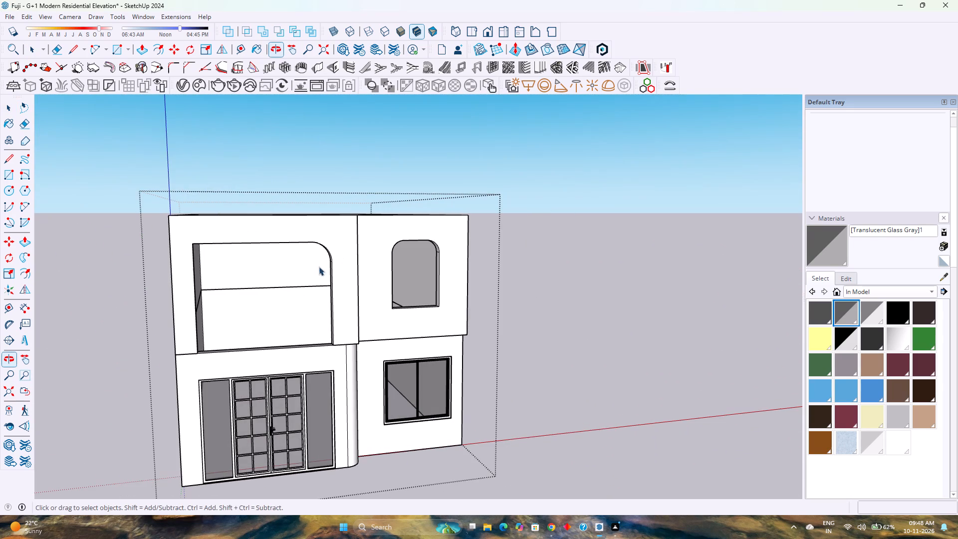
{"action": "scroll", "coordinate": [322, 333], "scroll_direction": "up", "scroll_amount": 4}
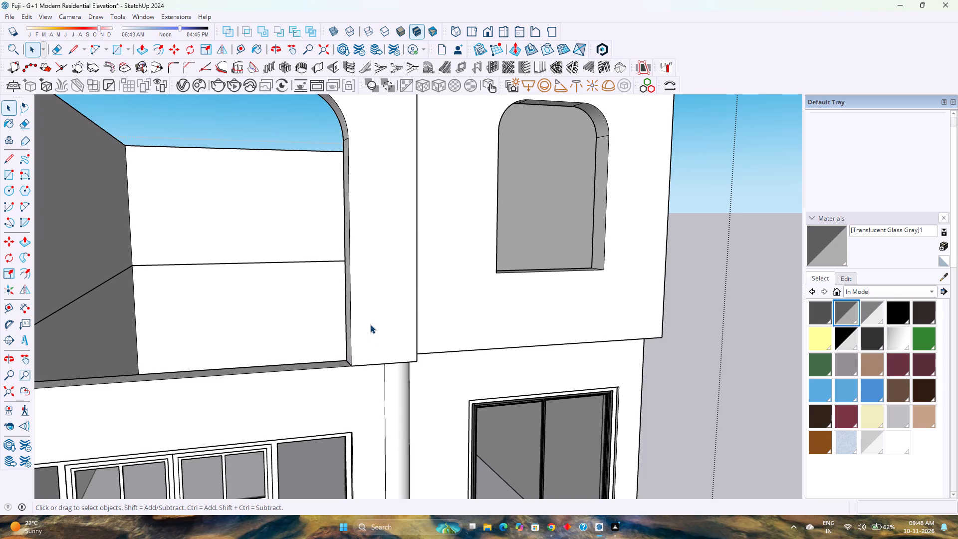
Open the first-floor wall group and close the balcony opening with a 10' line along its open bottom edge.
{"action": "double_click", "coordinate": [370, 324]}
{"action": "scroll", "coordinate": [369, 324], "scroll_direction": "down", "scroll_amount": 7}
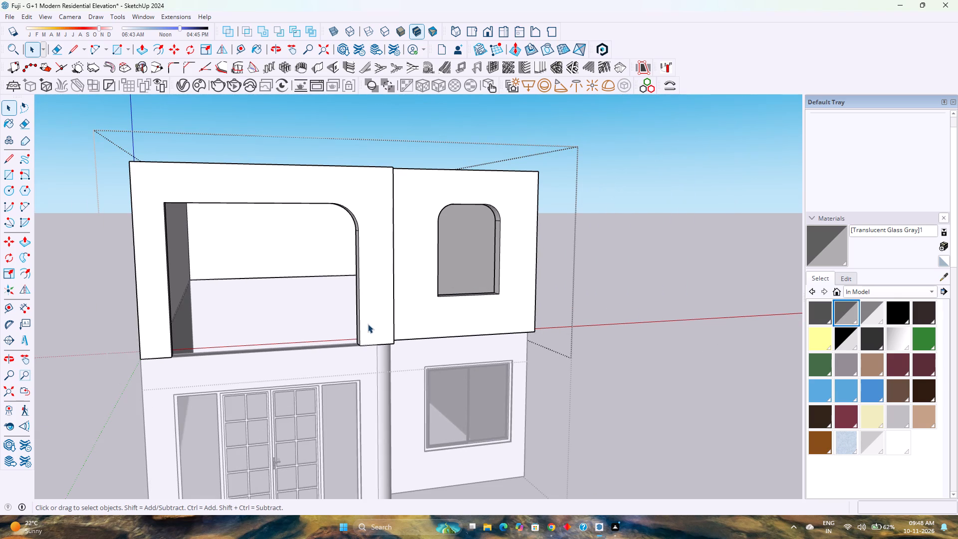
{"action": "scroll", "coordinate": [368, 324], "scroll_direction": "down", "scroll_amount": 3}
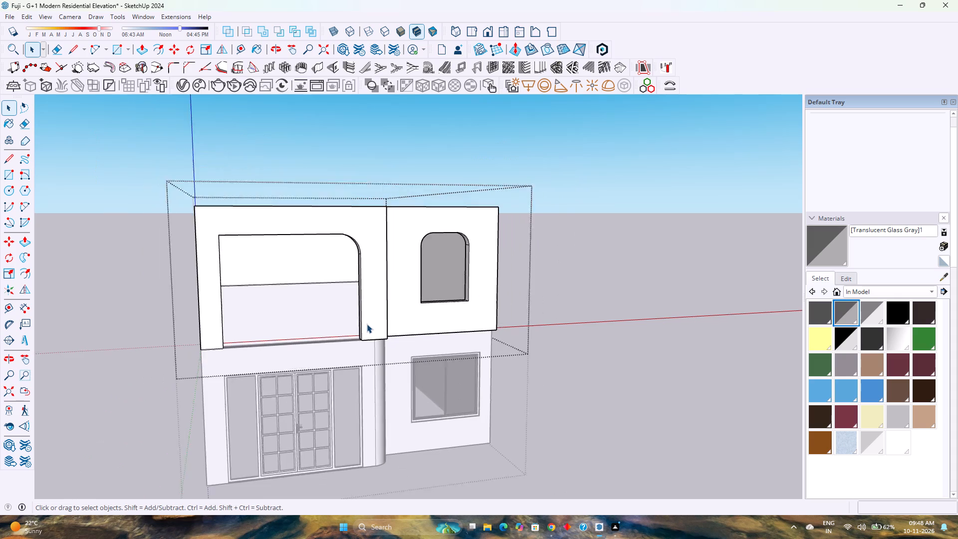
{"action": "scroll", "coordinate": [367, 324], "scroll_direction": "down", "scroll_amount": 1}
{"action": "scroll", "coordinate": [367, 324], "scroll_direction": "up", "scroll_amount": 4}
{"action": "scroll", "coordinate": [367, 324], "scroll_direction": "down", "scroll_amount": 4}
{"action": "scroll", "coordinate": [367, 324], "scroll_direction": "up", "scroll_amount": 4}
{"action": "scroll", "coordinate": [367, 324], "scroll_direction": "down", "scroll_amount": 3}
{"action": "scroll", "coordinate": [367, 324], "scroll_direction": "up", "scroll_amount": 3}
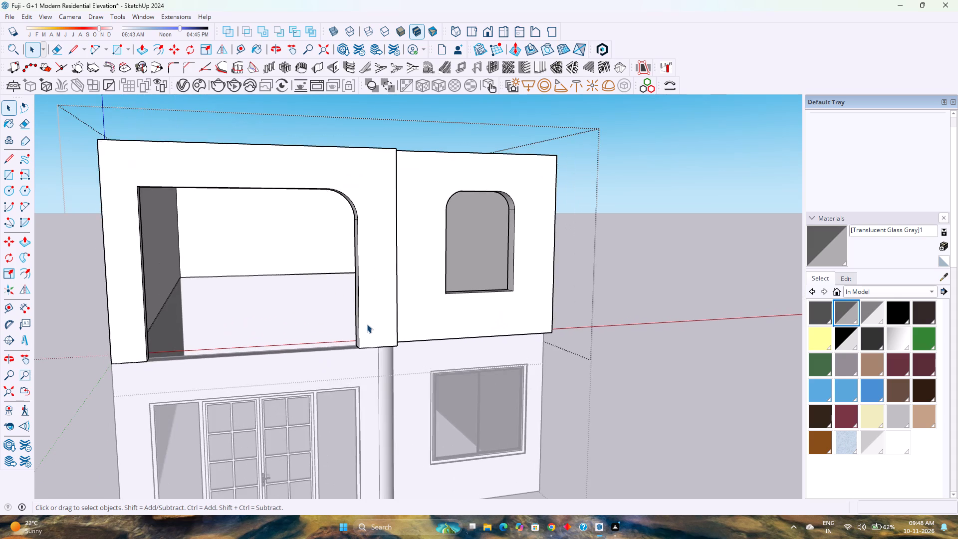
{"action": "scroll", "coordinate": [367, 324], "scroll_direction": "down", "scroll_amount": 3}
{"action": "scroll", "coordinate": [367, 324], "scroll_direction": "up", "scroll_amount": 3}
{"action": "scroll", "coordinate": [367, 324], "scroll_direction": "down", "scroll_amount": 4}
{"action": "scroll", "coordinate": [367, 324], "scroll_direction": "up", "scroll_amount": 4}
{"action": "scroll", "coordinate": [367, 324], "scroll_direction": "down", "scroll_amount": 3}
{"action": "scroll", "coordinate": [367, 324], "scroll_direction": "up", "scroll_amount": 3}
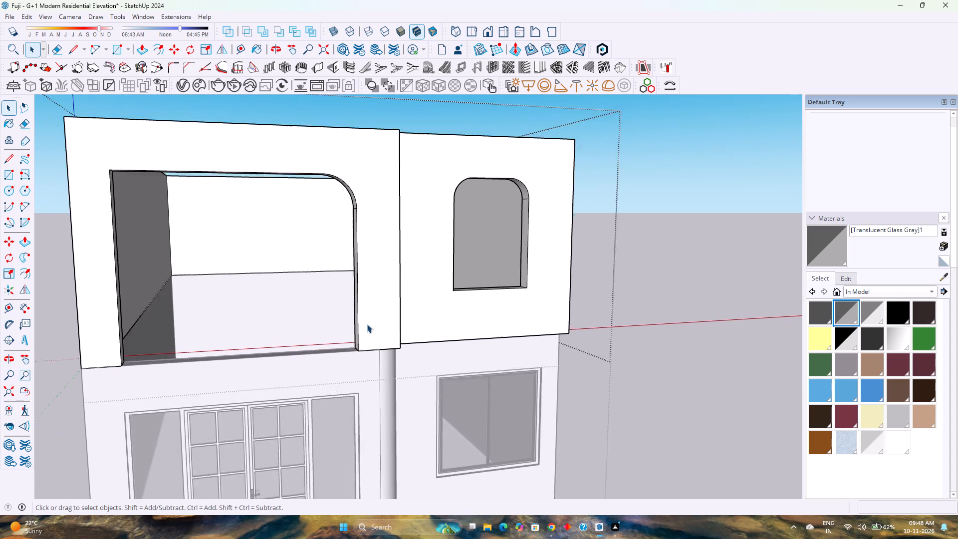
{"action": "scroll", "coordinate": [367, 324], "scroll_direction": "down", "scroll_amount": 4}
{"action": "scroll", "coordinate": [367, 324], "scroll_direction": "up", "scroll_amount": 3}
{"action": "scroll", "coordinate": [367, 324], "scroll_direction": "down", "scroll_amount": 3}
{"action": "scroll", "coordinate": [367, 324], "scroll_direction": "up", "scroll_amount": 4}
{"action": "scroll", "coordinate": [367, 324], "scroll_direction": "down", "scroll_amount": 4}
{"action": "scroll", "coordinate": [367, 324], "scroll_direction": "up", "scroll_amount": 3}
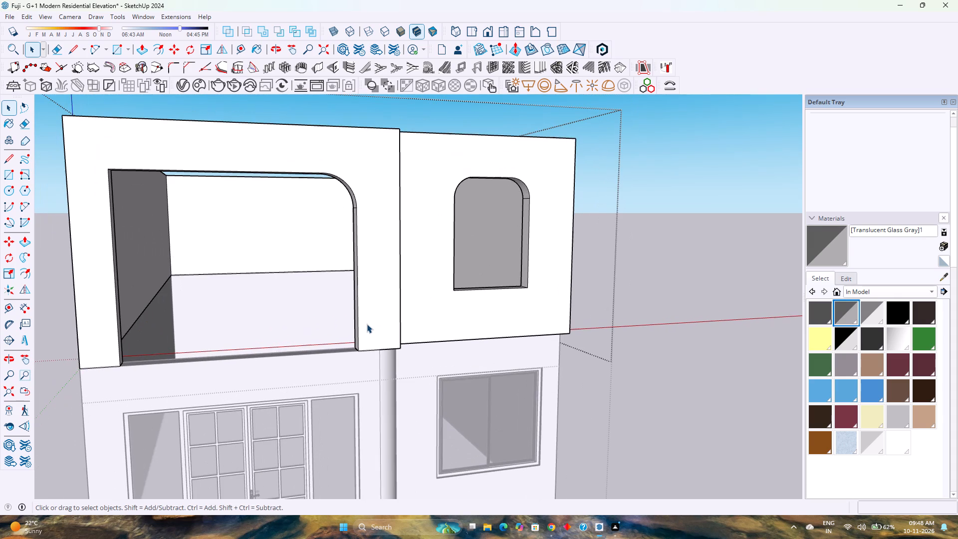
{"action": "scroll", "coordinate": [367, 324], "scroll_direction": "down", "scroll_amount": 2}
{"action": "scroll", "coordinate": [367, 324], "scroll_direction": "up", "scroll_amount": 2}
{"action": "scroll", "coordinate": [367, 324], "scroll_direction": "down", "scroll_amount": 4}
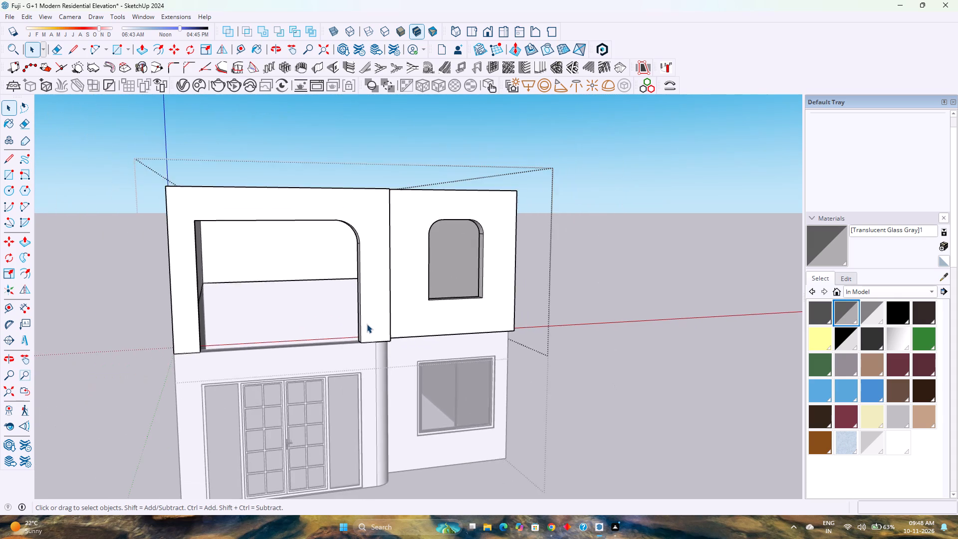
{"action": "scroll", "coordinate": [367, 324], "scroll_direction": "up", "scroll_amount": 4}
{"action": "scroll", "coordinate": [367, 324], "scroll_direction": "down", "scroll_amount": 7}
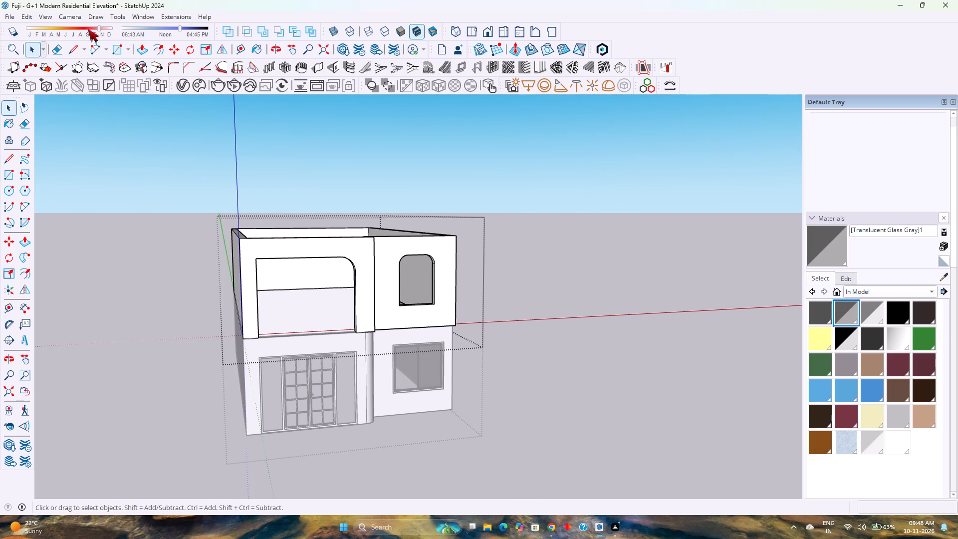
{"action": "left_click", "coordinate": [72, 46]}
{"action": "left_click", "coordinate": [260, 337]}
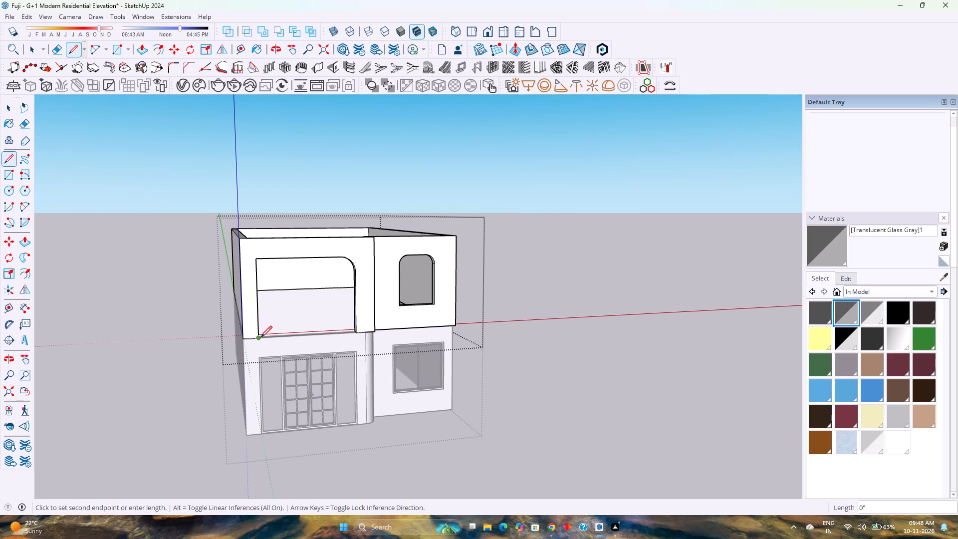
{"action": "left_click", "coordinate": [358, 332]}
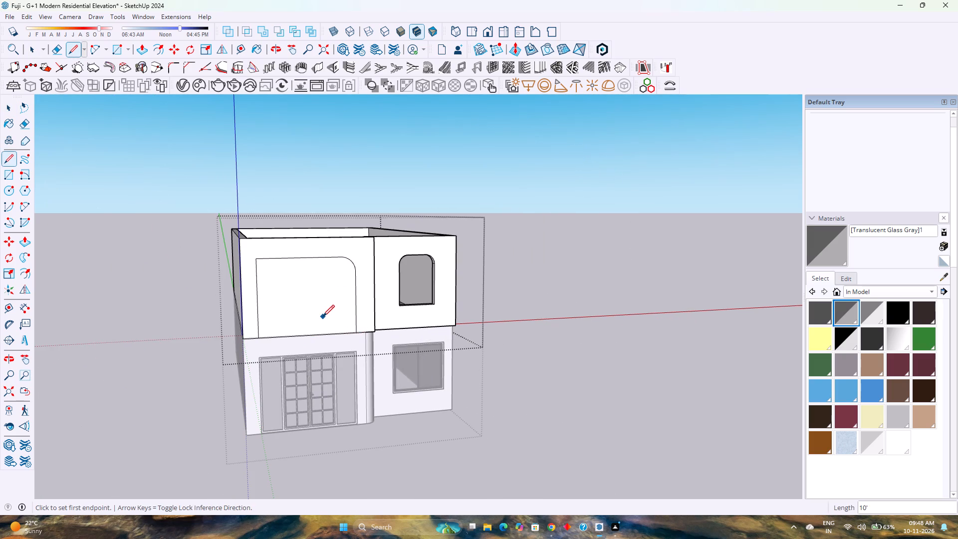
Group the new face filling the balcony opening together with its boundary edges, and open that group for editing.
{"action": "key", "text": "space"}
{"action": "double_click", "coordinate": [335, 293]}
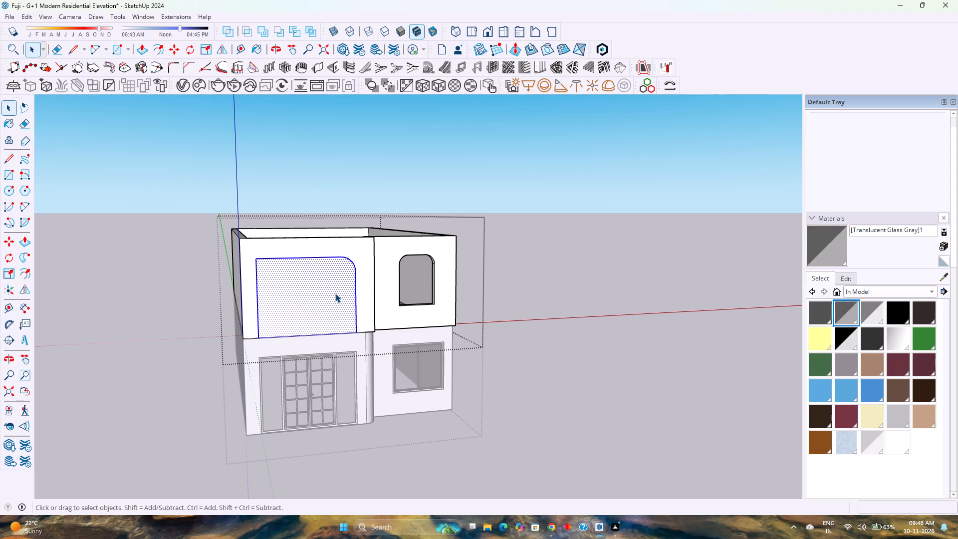
{"action": "right_click", "coordinate": [335, 293]}
{"action": "left_click", "coordinate": [389, 92]}
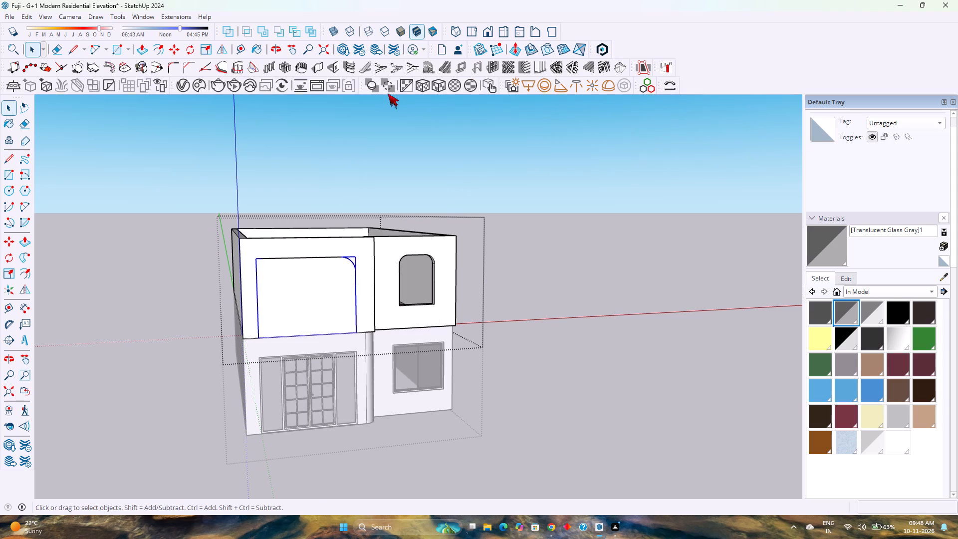
{"action": "double_click", "coordinate": [306, 305]}
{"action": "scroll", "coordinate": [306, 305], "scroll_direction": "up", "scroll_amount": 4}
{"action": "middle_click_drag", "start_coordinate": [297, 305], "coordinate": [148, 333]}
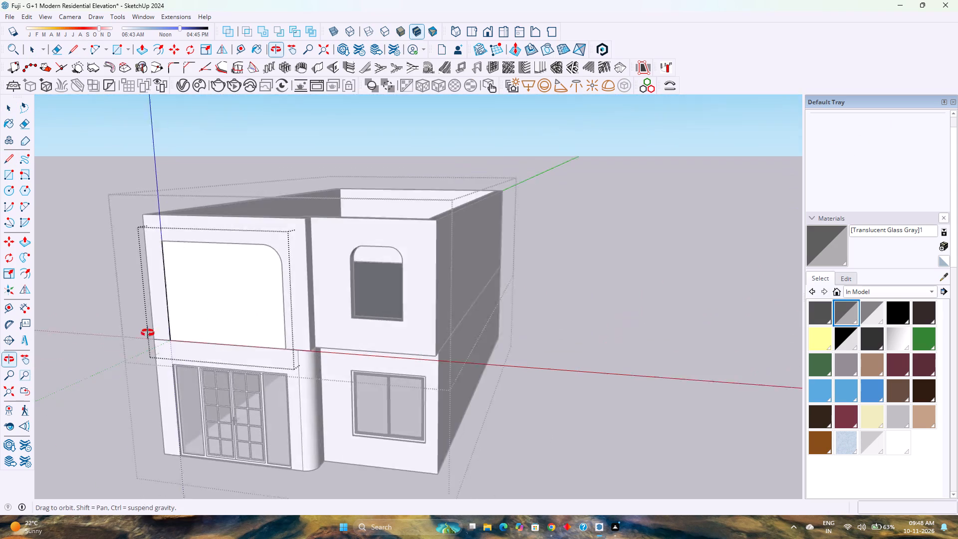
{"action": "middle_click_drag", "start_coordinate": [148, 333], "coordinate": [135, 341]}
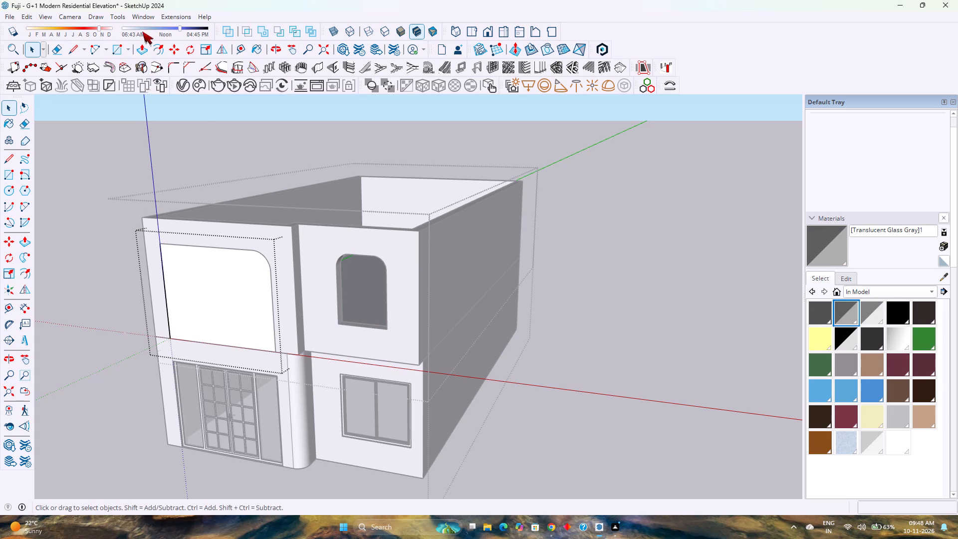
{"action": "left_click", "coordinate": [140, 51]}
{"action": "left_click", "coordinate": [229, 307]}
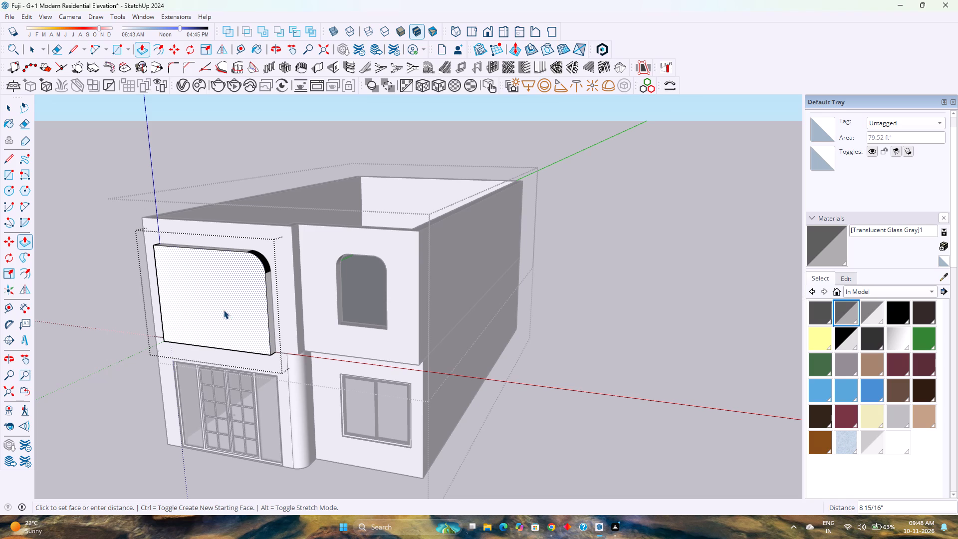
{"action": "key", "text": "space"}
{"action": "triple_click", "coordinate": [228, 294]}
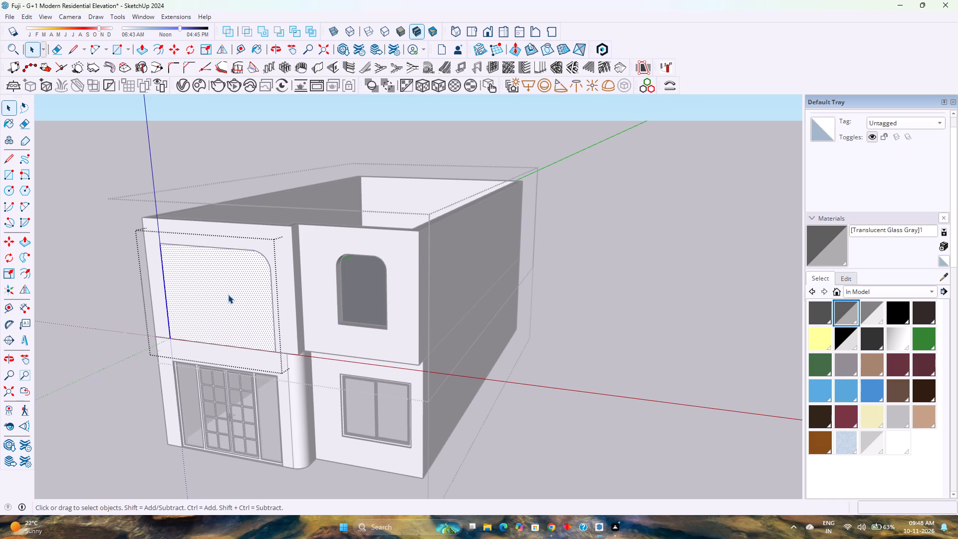
Weld the edges of the balcony panel's rounded upper corner.
{"action": "scroll", "coordinate": [241, 253], "scroll_direction": "up", "scroll_amount": 1}
{"action": "middle_click_drag", "start_coordinate": [241, 254], "coordinate": [418, 201]}
{"action": "scroll", "coordinate": [470, 198], "scroll_direction": "up", "scroll_amount": 1}
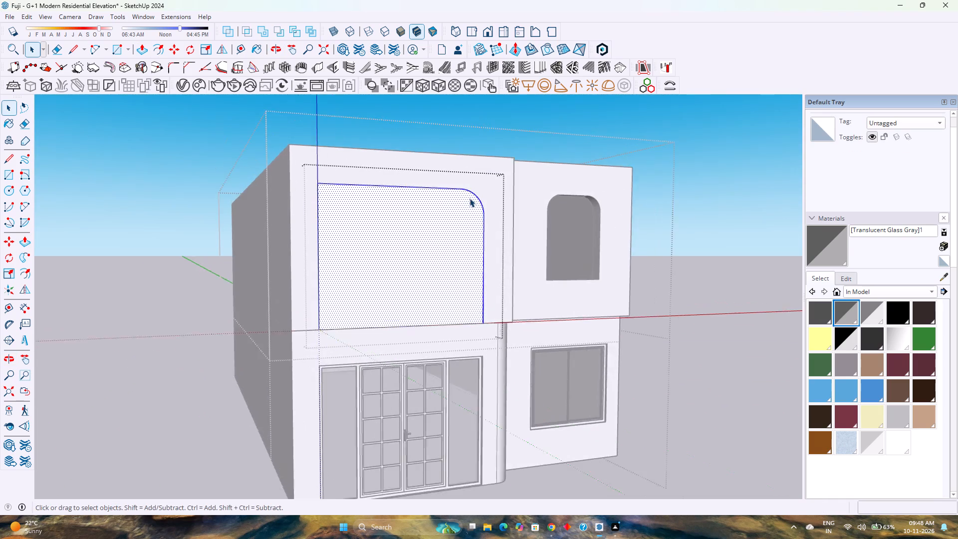
{"action": "scroll", "coordinate": [470, 198], "scroll_direction": "up", "scroll_amount": 4}
{"action": "key", "text": "Escape"}
{"action": "double_click", "coordinate": [463, 241]}
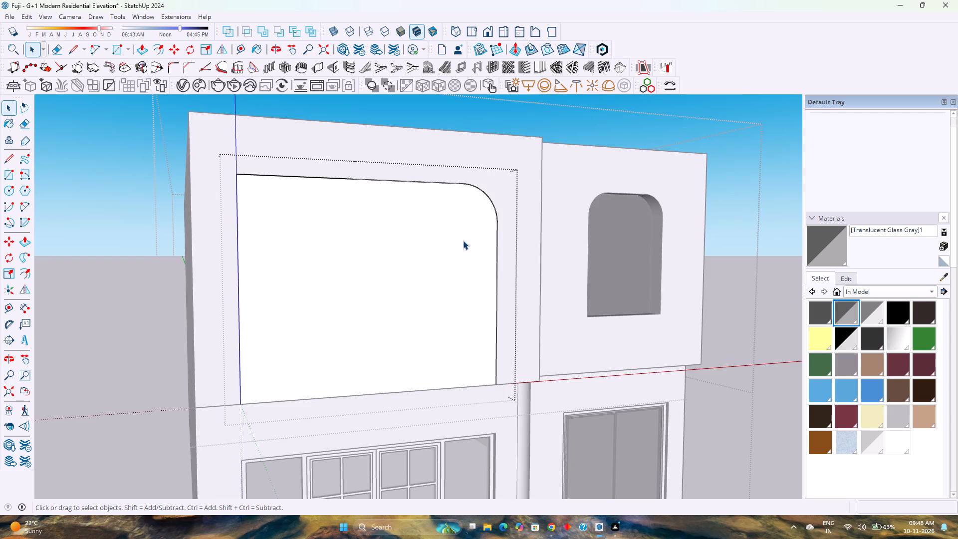
{"action": "left_click_drag", "start_coordinate": [460, 177], "coordinate": [521, 234]}
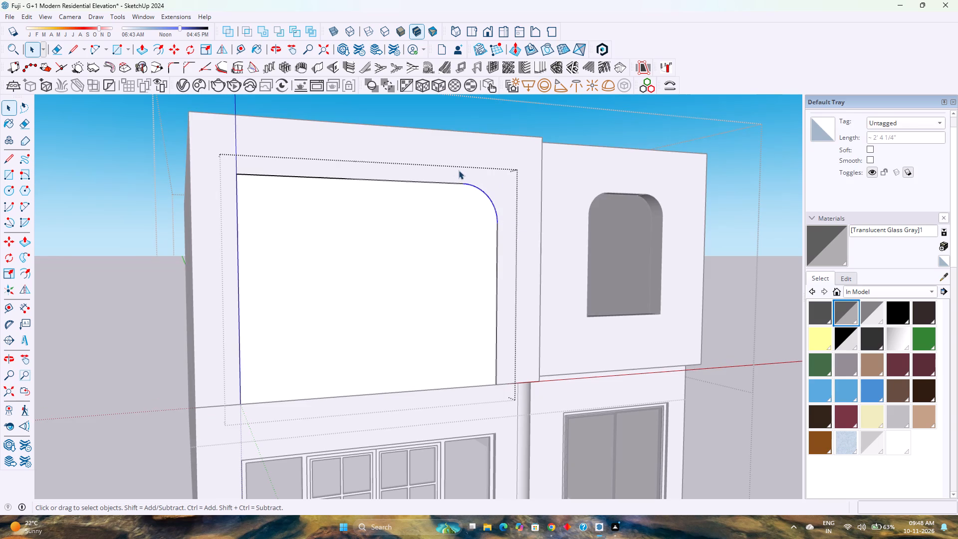
{"action": "left_click_drag", "start_coordinate": [443, 171], "coordinate": [507, 237], "text": "ctrl"}
{"action": "right_click", "coordinate": [472, 186]}
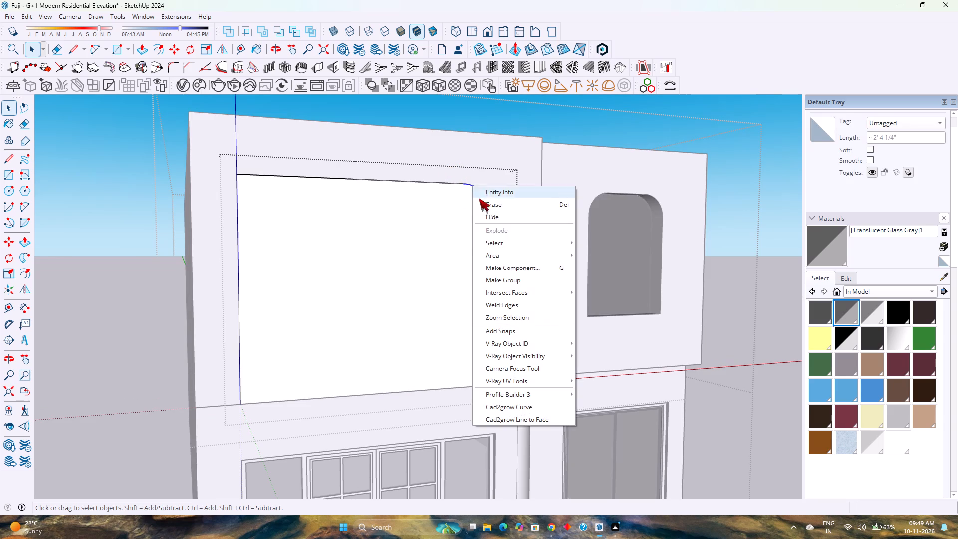
{"action": "left_click", "coordinate": [505, 302]}
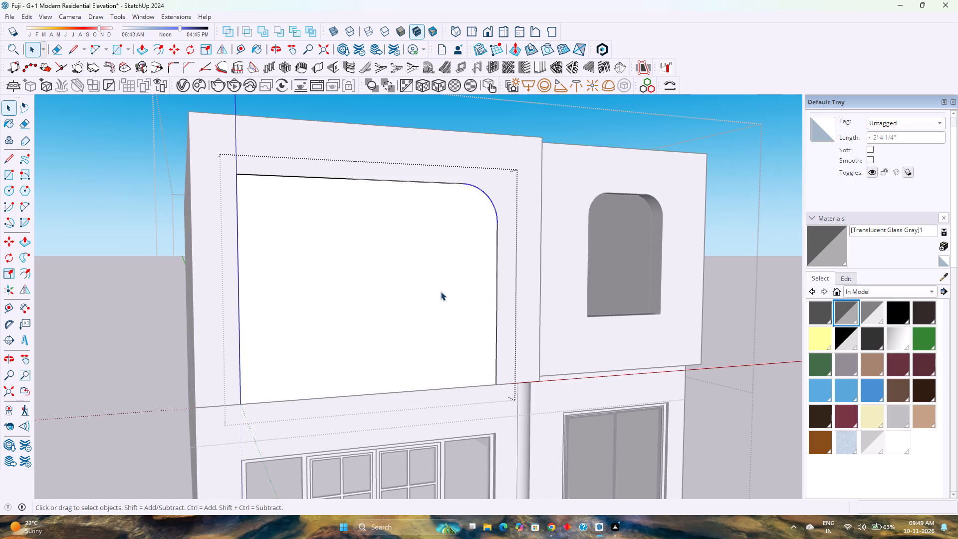
Extrude the balcony panel face 3" outward toward the front with Push/Pull.
{"action": "left_click", "coordinate": [440, 283]}
{"action": "middle_click_drag", "start_coordinate": [439, 280], "coordinate": [333, 345]}
{"action": "middle_click", "coordinate": [333, 345]}
{"action": "key", "text": "p"}
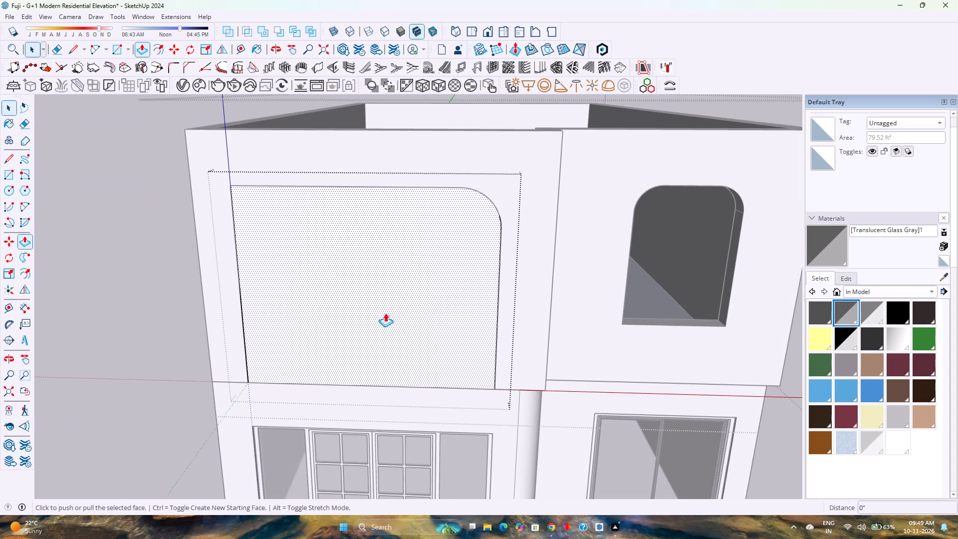
{"action": "left_click", "coordinate": [385, 309]}
{"action": "middle_click_drag", "start_coordinate": [375, 330], "coordinate": [216, 345]}
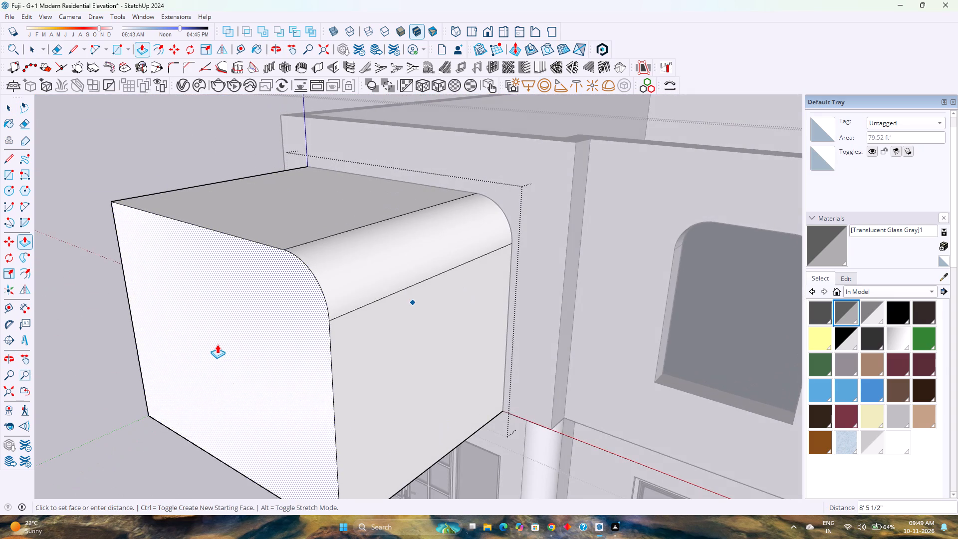
{"action": "scroll", "coordinate": [217, 344], "scroll_direction": "down", "scroll_amount": 3}
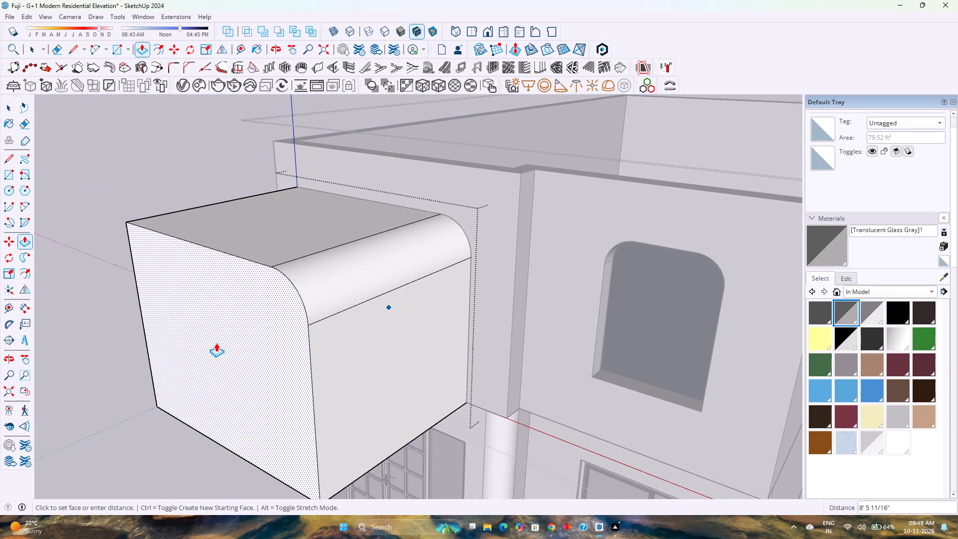
{"action": "key", "text": "3"}
{"action": "key", "text": "Return"}
{"action": "scroll", "coordinate": [405, 229], "scroll_direction": "down", "scroll_amount": 6}
{"action": "scroll", "coordinate": [405, 229], "scroll_direction": "up", "scroll_amount": 5}
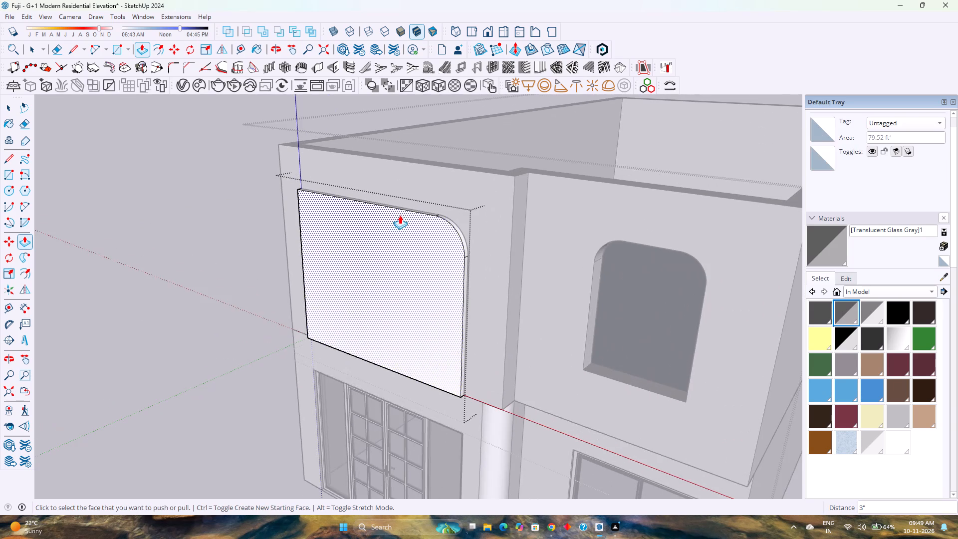
{"action": "scroll", "coordinate": [400, 214], "scroll_direction": "up", "scroll_amount": 2}
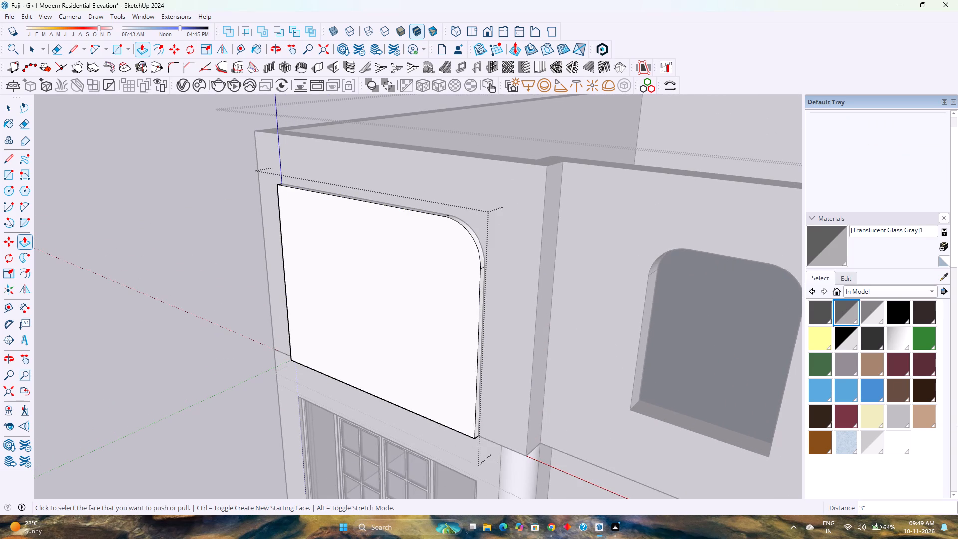
Select the front face of the extruded balcony panel.
{"action": "key", "text": "space"}
{"action": "scroll", "coordinate": [419, 377], "scroll_direction": "down", "scroll_amount": 3}
{"action": "left_click", "coordinate": [432, 351]}
{"action": "scroll", "coordinate": [432, 351], "scroll_direction": "up", "scroll_amount": 4}
{"action": "scroll", "coordinate": [432, 351], "scroll_direction": "down", "scroll_amount": 4}
{"action": "scroll", "coordinate": [432, 351], "scroll_direction": "up", "scroll_amount": 3}
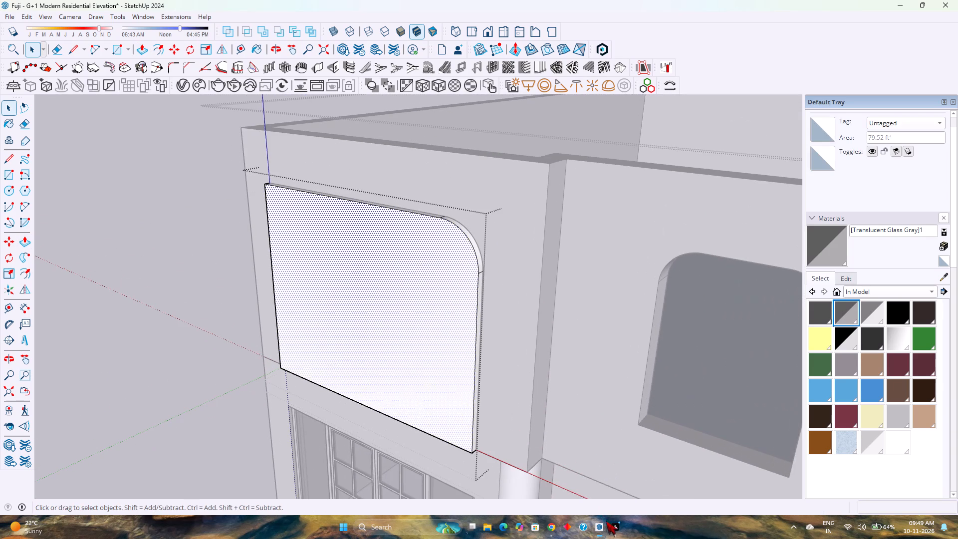
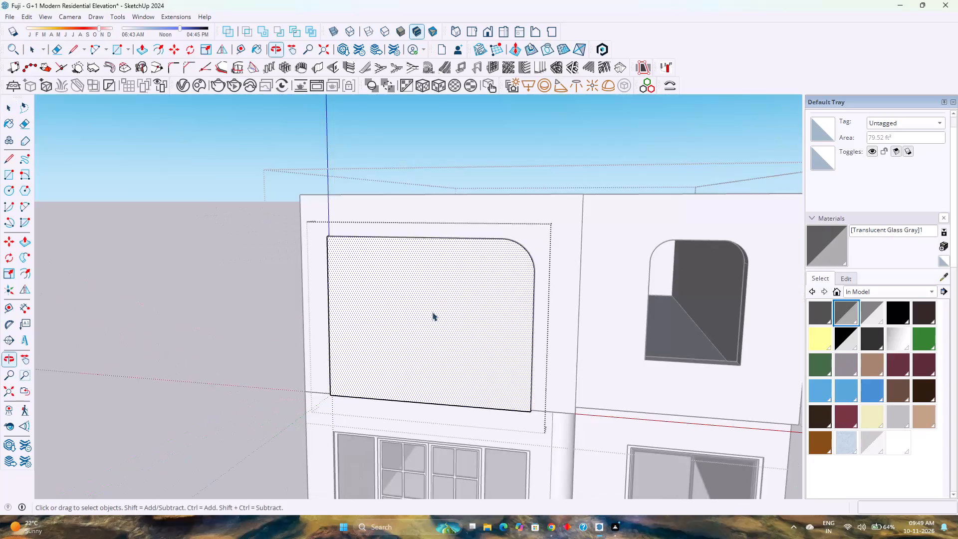
Offset the balcony panel's front face outline 2" inward to form a border frame.
{"action": "scroll", "coordinate": [435, 308], "scroll_direction": "down", "scroll_amount": 4}
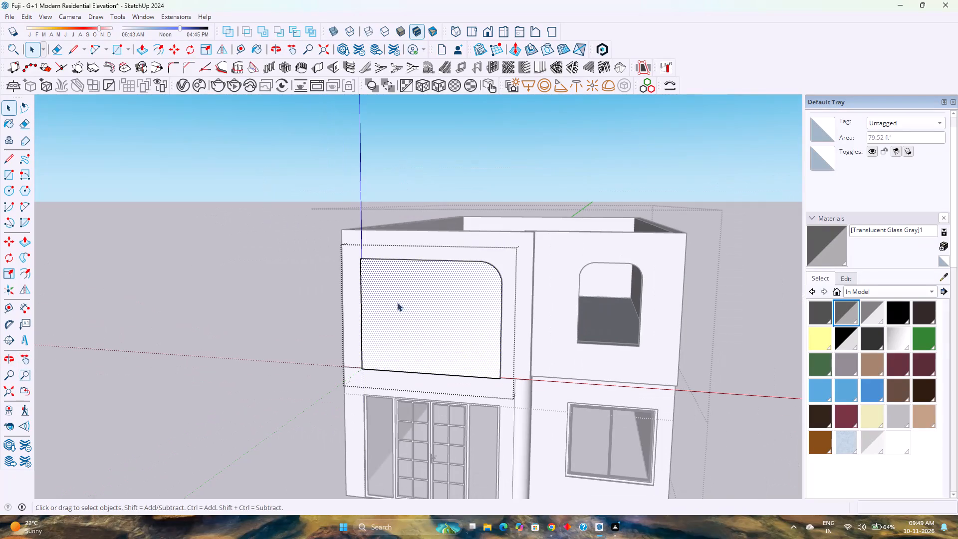
{"action": "left_click", "coordinate": [155, 51]}
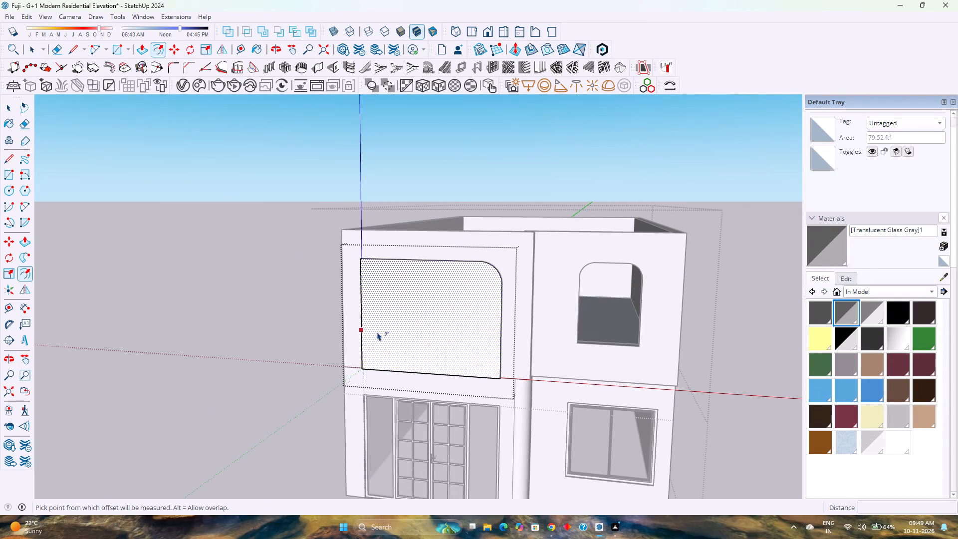
{"action": "left_click", "coordinate": [372, 333]}
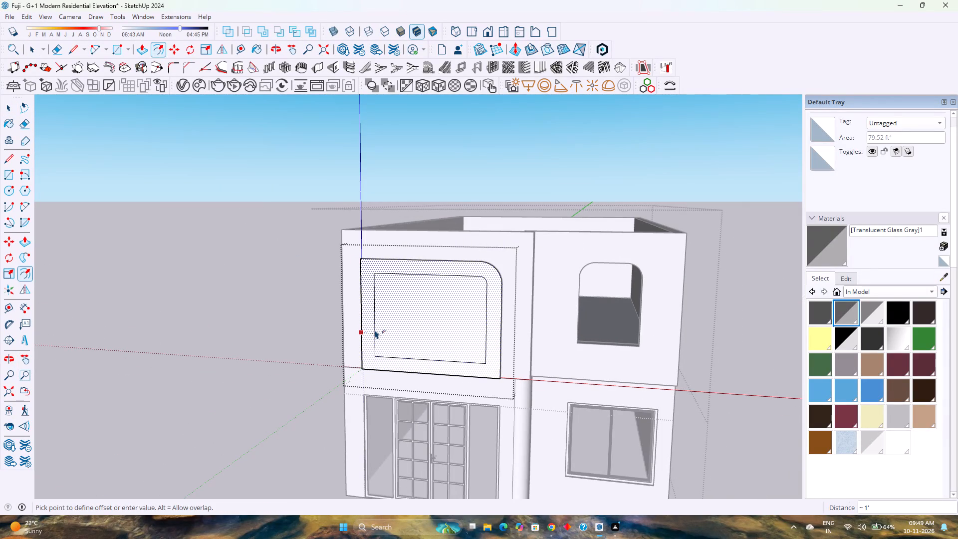
{"action": "key", "text": "2"}
{"action": "key", "text": "Return"}
{"action": "scroll", "coordinate": [380, 330], "scroll_direction": "up", "scroll_amount": 4}
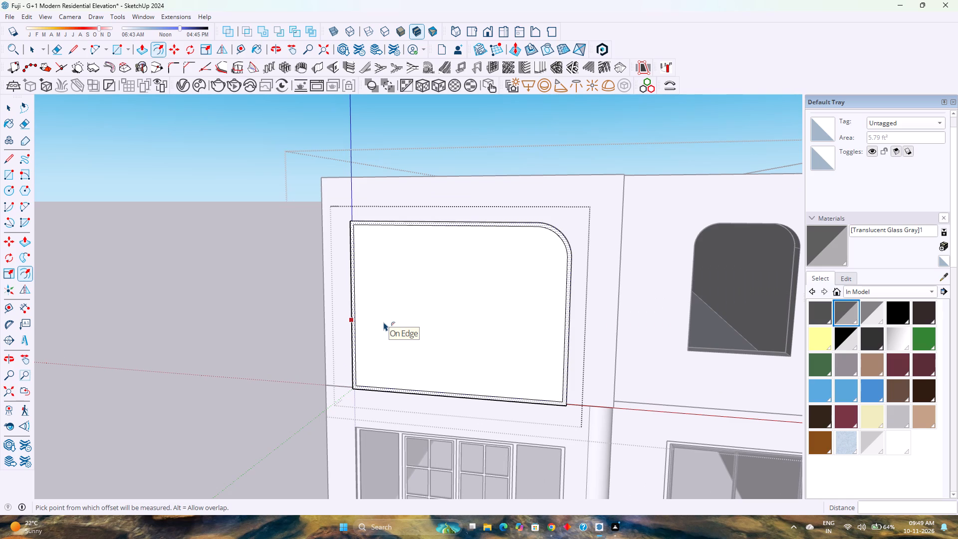
{"action": "key", "text": "space"}
Copy the inner vertical edge opposite the rounded corner 2' inward, and copy that line another 2" to outline a mullion.
{"action": "scroll", "coordinate": [357, 329], "scroll_direction": "up", "scroll_amount": 4}
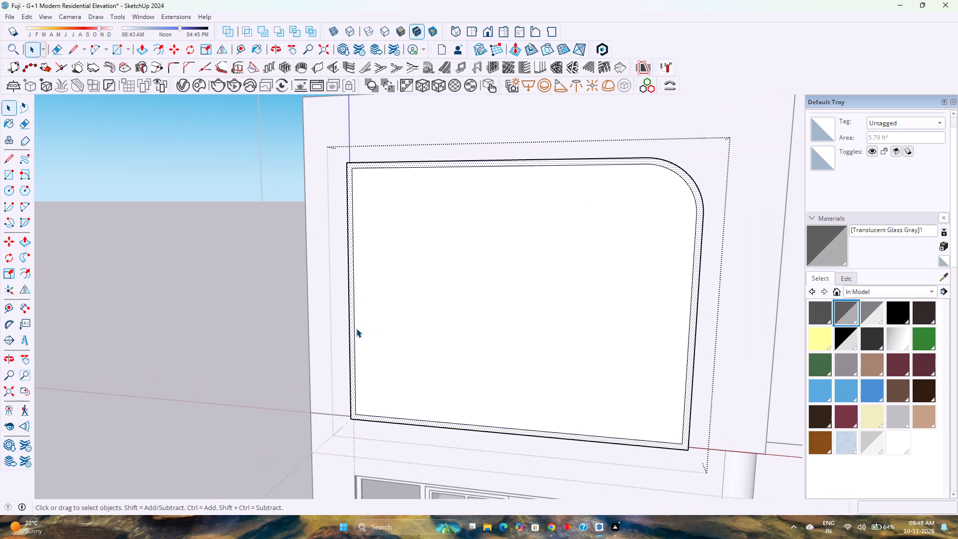
{"action": "left_click", "coordinate": [356, 327]}
{"action": "key", "text": "m"}
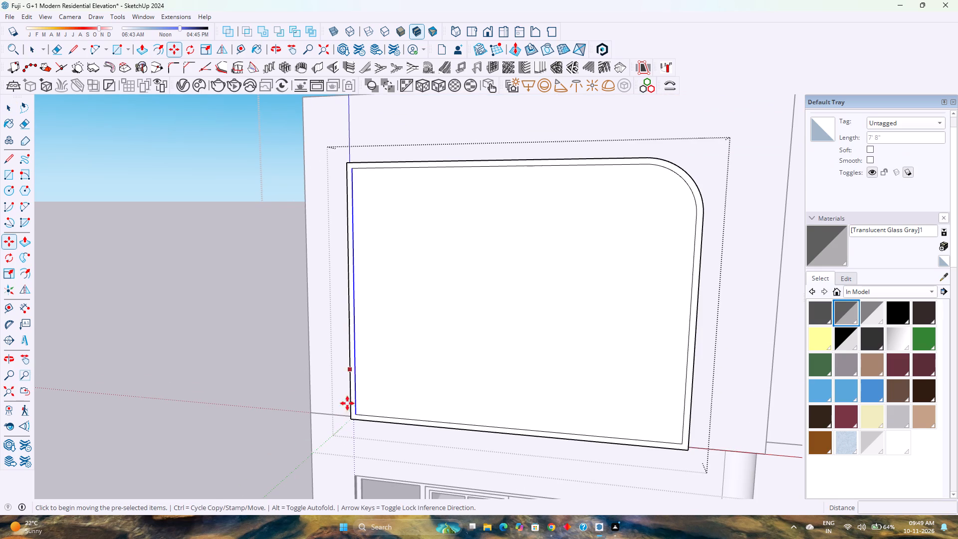
{"action": "left_click", "coordinate": [356, 415]}
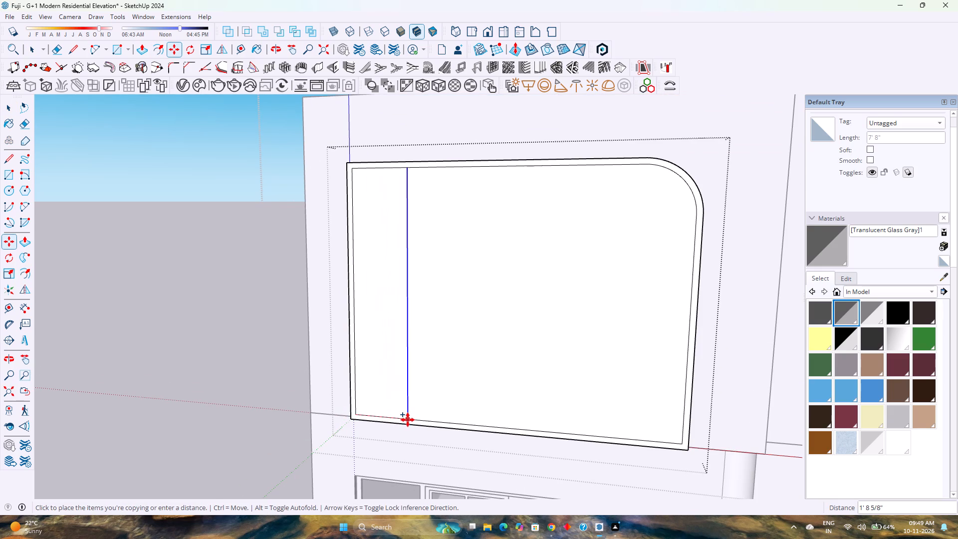
{"action": "key", "text": "Right"}
{"action": "type", "text": "2'"}
{"action": "key", "text": "Return"}
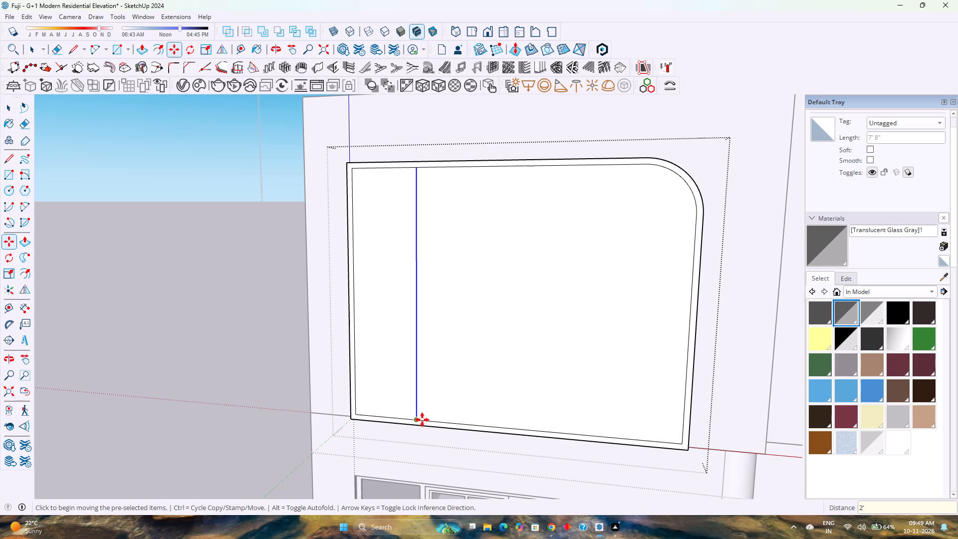
{"action": "left_click", "coordinate": [413, 420]}
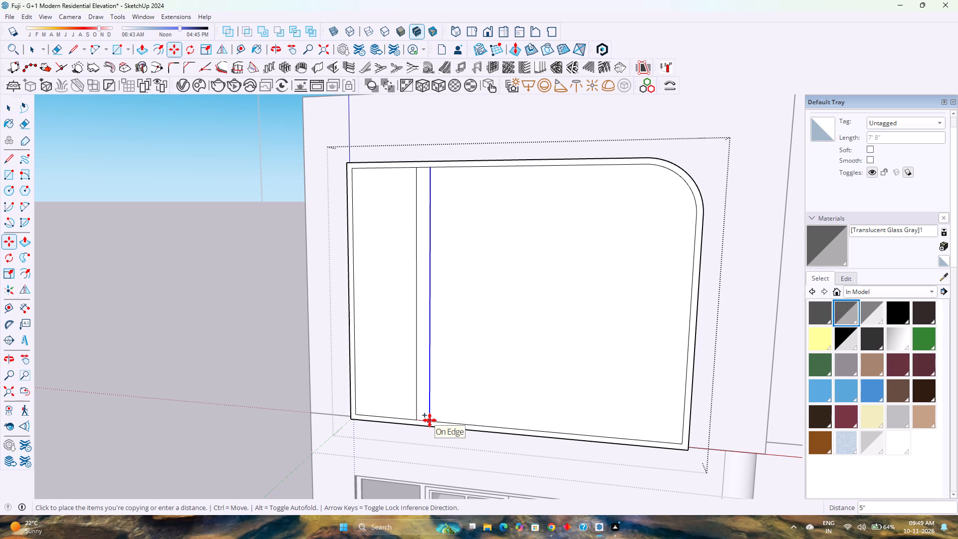
{"action": "key", "text": "2"}
{"action": "key", "text": "Return"}
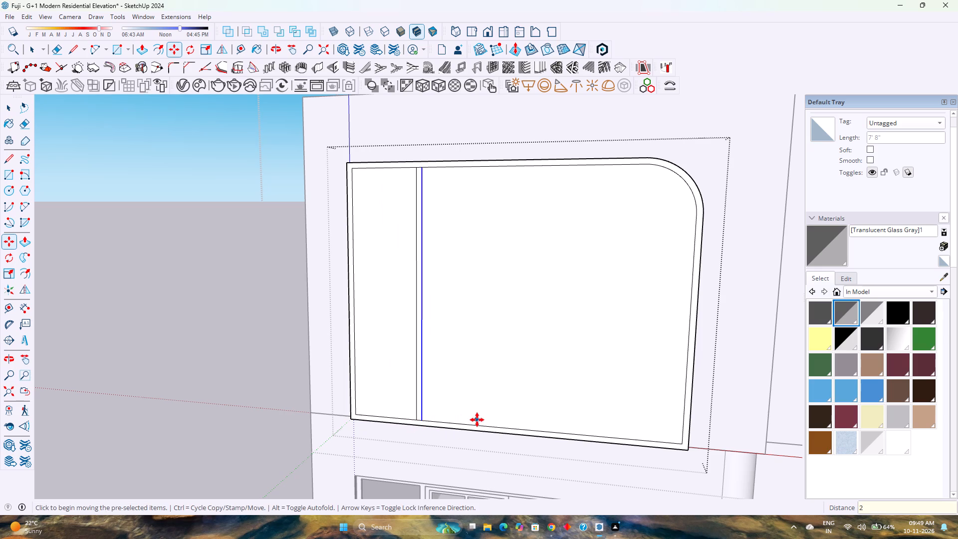
{"action": "key", "text": "space"}
Place a vertical guide 2' inward from the panel's inner vertical edge below the rounded corner.
{"action": "scroll", "coordinate": [513, 343], "scroll_direction": "down", "scroll_amount": 3}
{"action": "middle_click_drag", "start_coordinate": [540, 330], "coordinate": [513, 338], "text": "shift"}
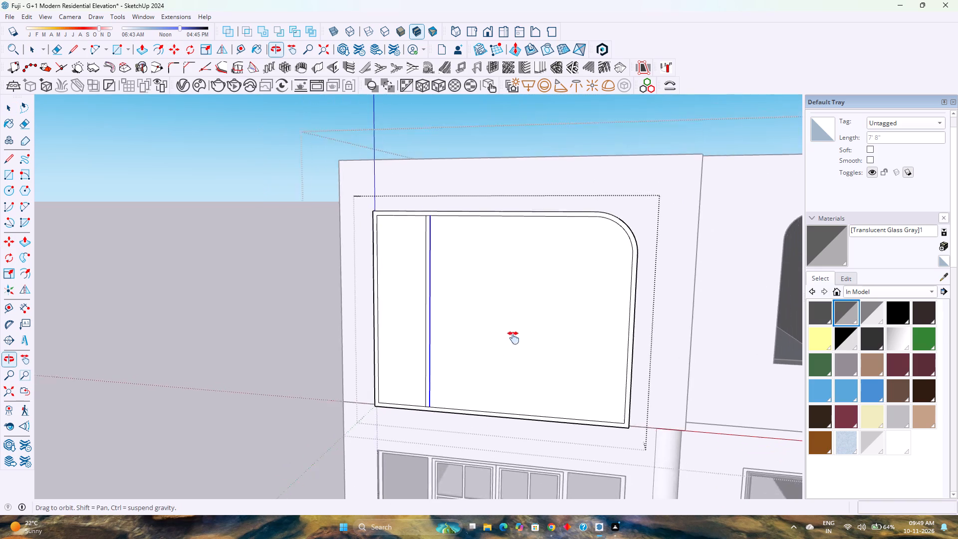
{"action": "middle_click_drag", "start_coordinate": [513, 338], "coordinate": [458, 350], "text": "shift"}
{"action": "left_click", "coordinate": [557, 354]}
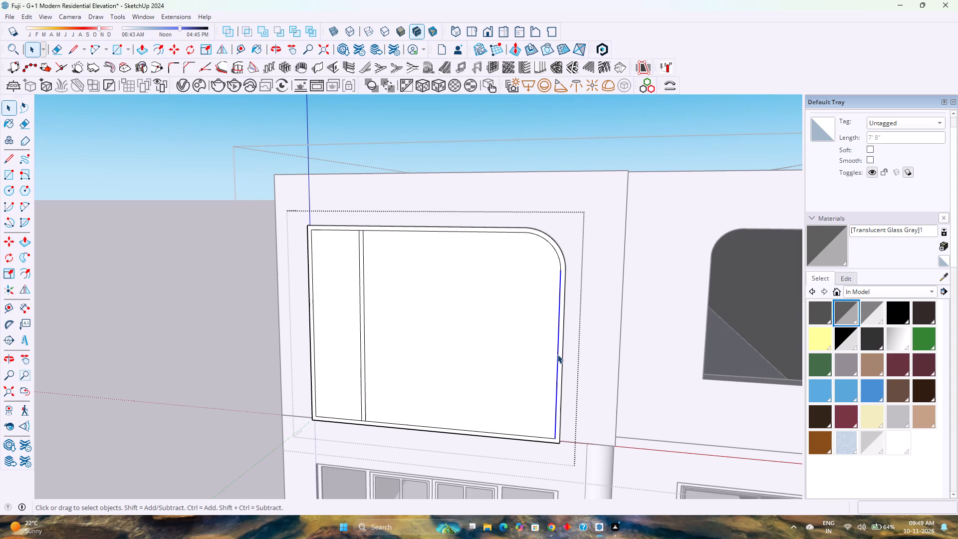
{"action": "key", "text": "m"}
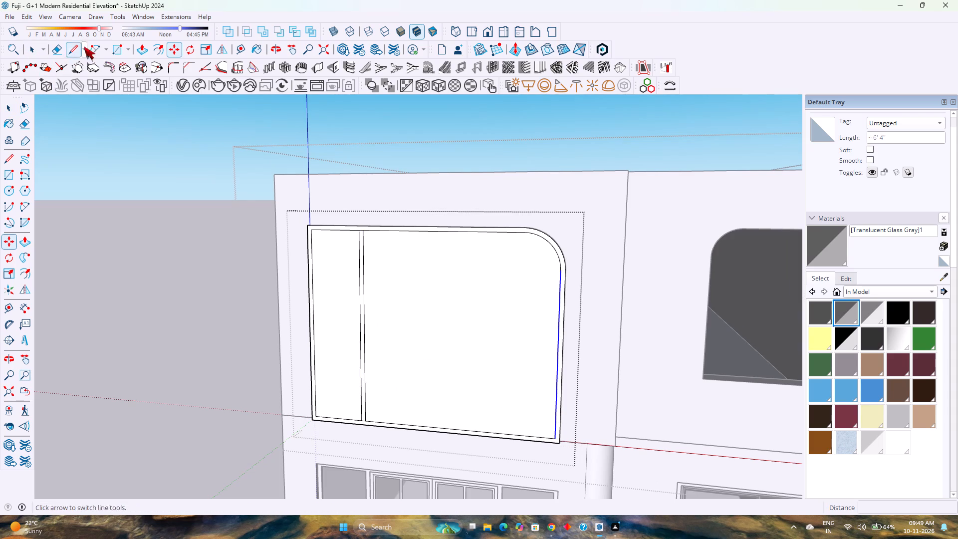
{"action": "left_click", "coordinate": [244, 44]}
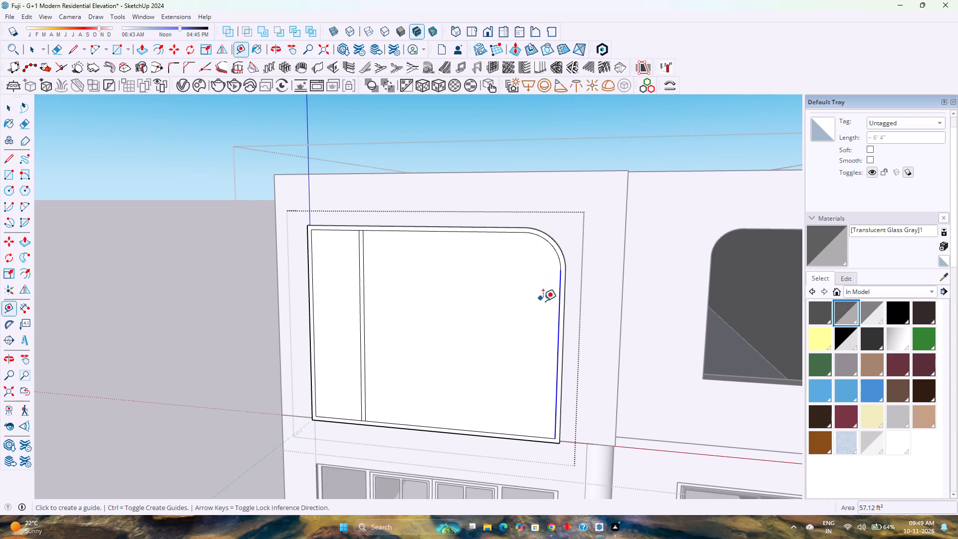
{"action": "left_click", "coordinate": [559, 315]}
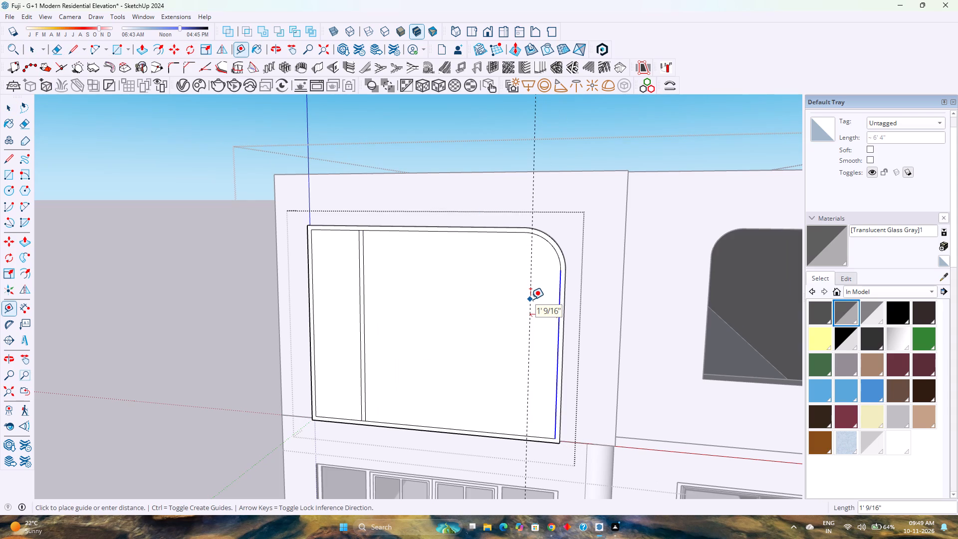
{"action": "key", "text": "2"}
{"action": "key", "text": "apostrophe"}
{"action": "key", "text": "Return"}
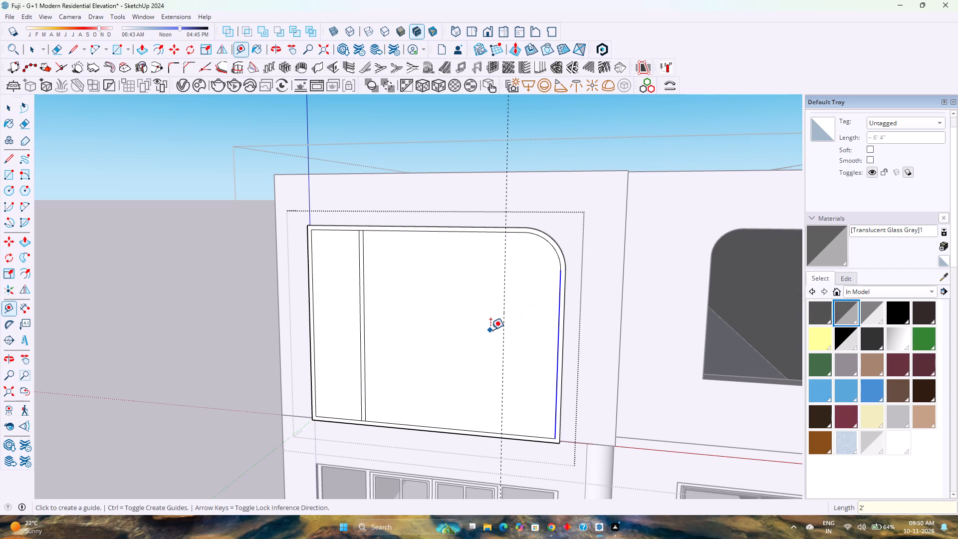
Draw a vertical line along the guide between the inner frame edges and copy it 2" toward the panel's centre.
{"action": "key", "text": "l"}
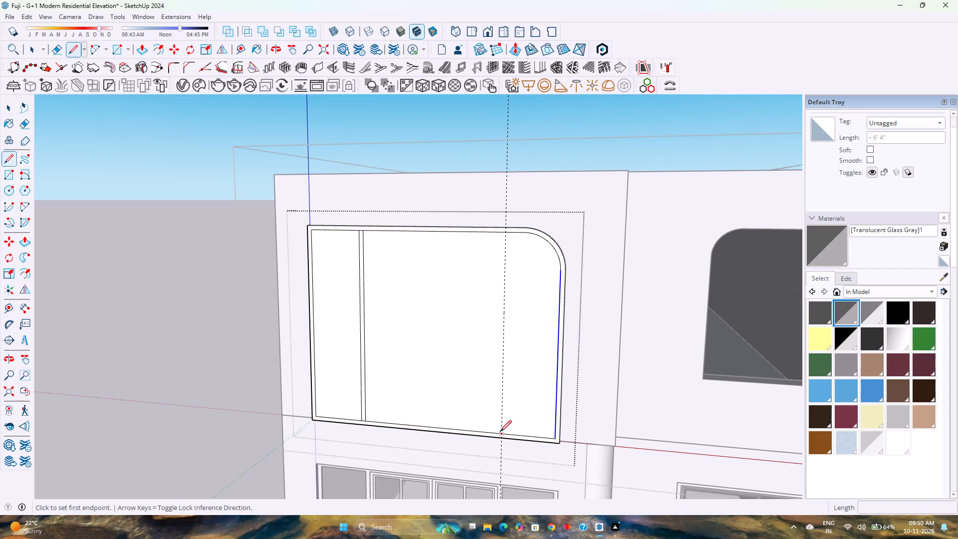
{"action": "left_click", "coordinate": [502, 432]}
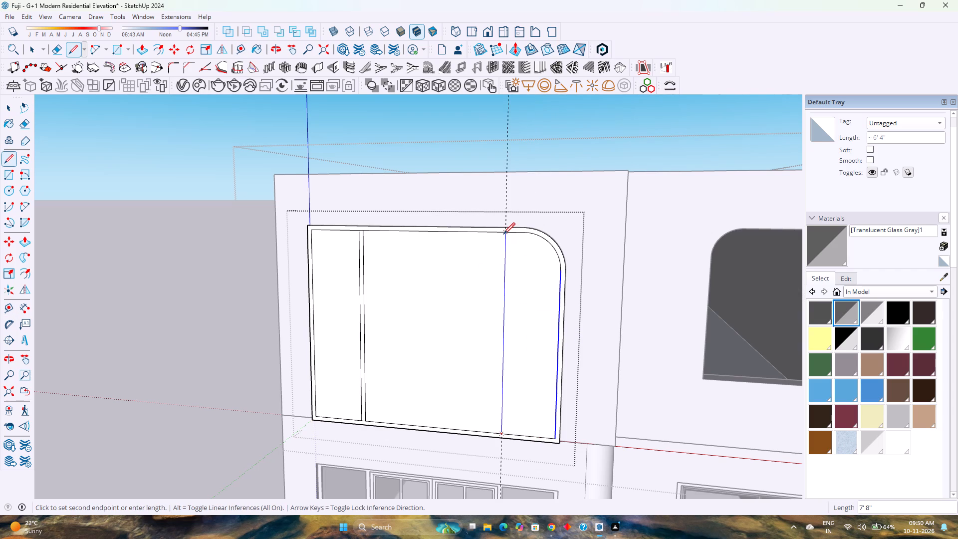
{"action": "left_click", "coordinate": [505, 235]}
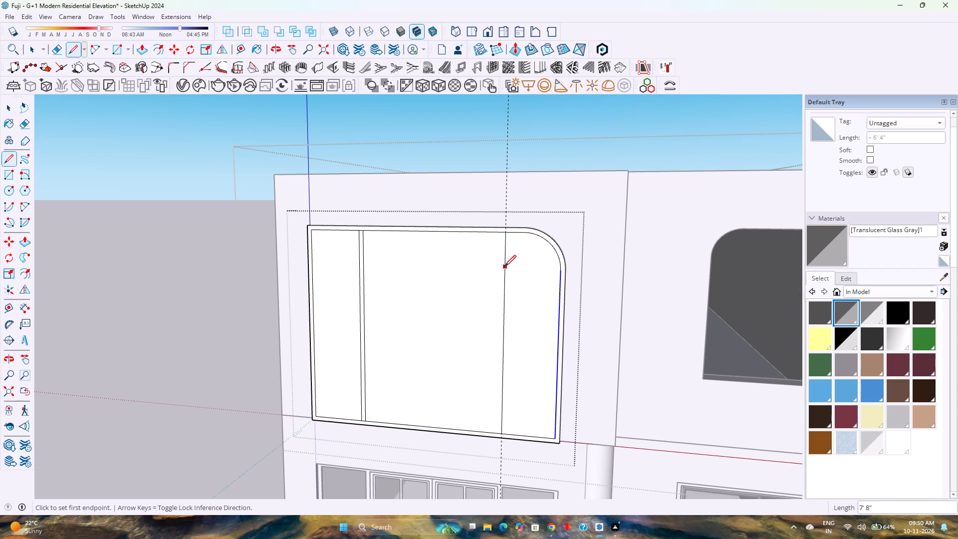
{"action": "key", "text": "space"}
{"action": "left_click", "coordinate": [505, 341]}
{"action": "key", "text": "m"}
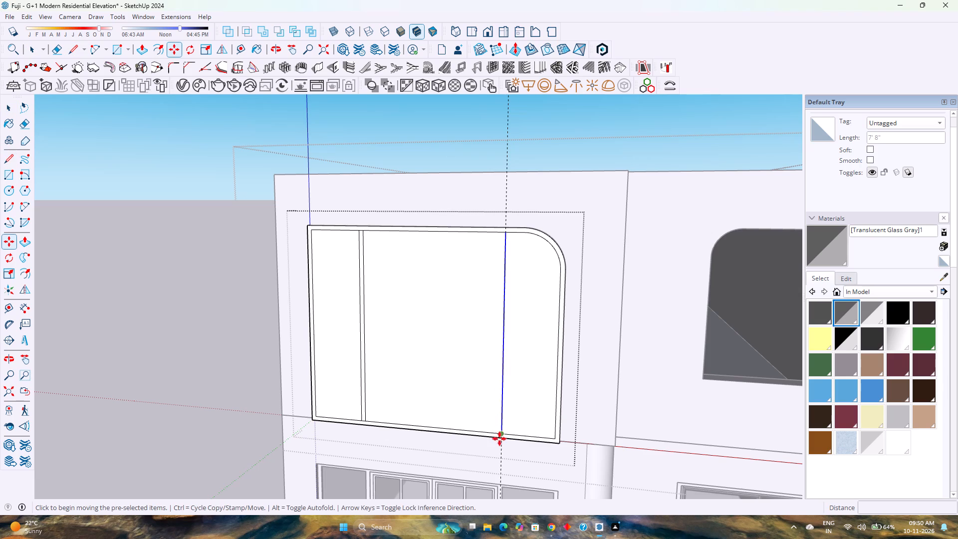
{"action": "left_click", "coordinate": [504, 433]}
{"action": "key", "text": "2"}
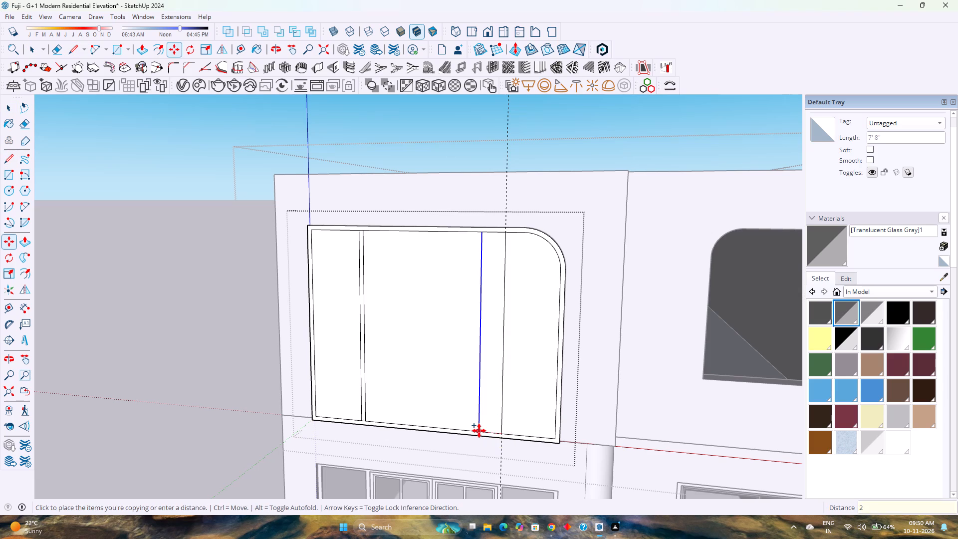
{"action": "key", "text": "Return"}
Erase the short edge segments at the top and bottom of both mullions so they merge with the frame.
{"action": "key", "text": "e"}
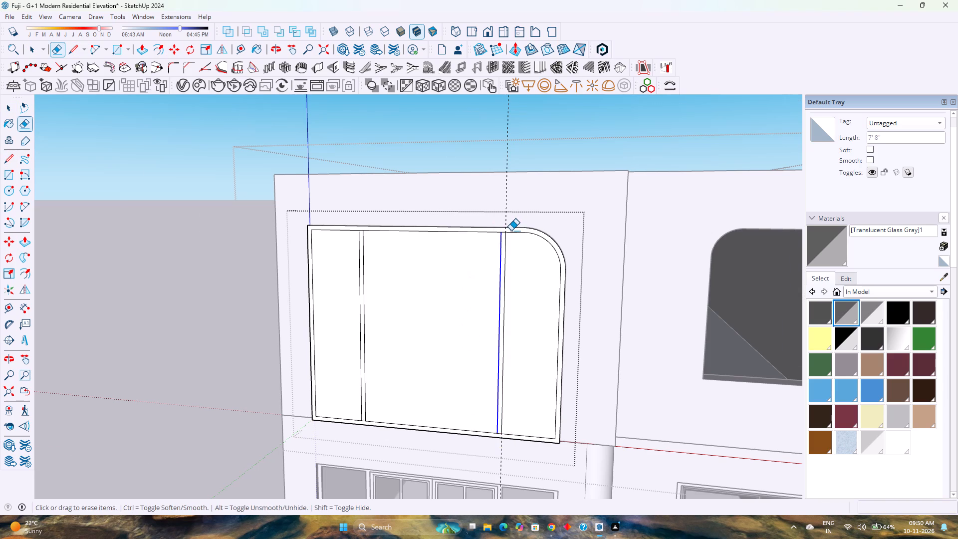
{"action": "scroll", "coordinate": [511, 231], "scroll_direction": "up", "scroll_amount": 7}
{"action": "left_click", "coordinate": [498, 234]}
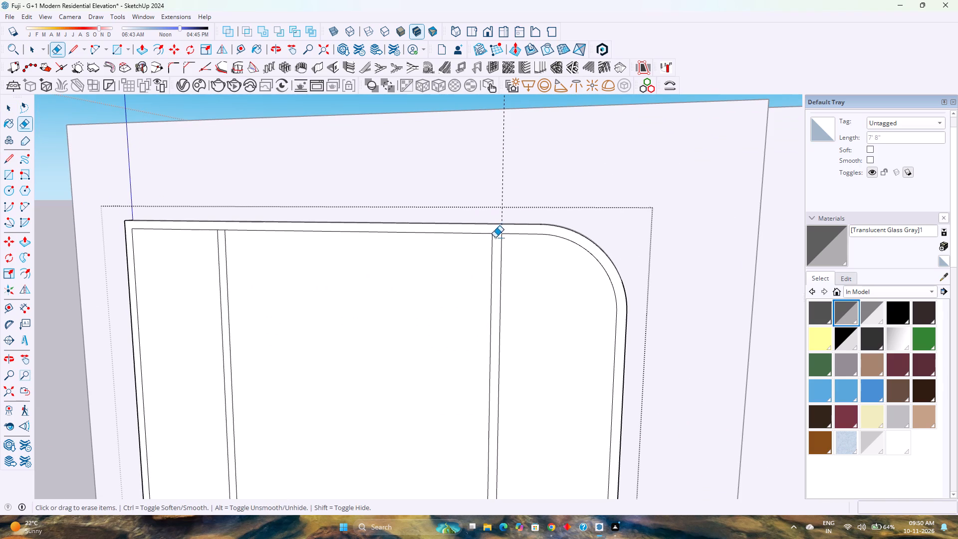
{"action": "left_click", "coordinate": [222, 230]}
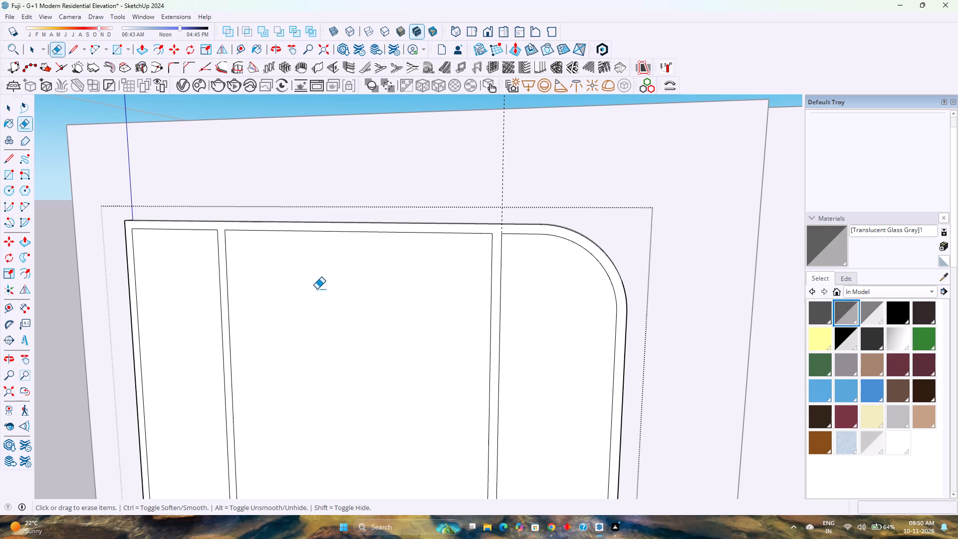
{"action": "scroll", "coordinate": [317, 289], "scroll_direction": "down", "scroll_amount": 10}
{"action": "scroll", "coordinate": [281, 414], "scroll_direction": "up", "scroll_amount": 10}
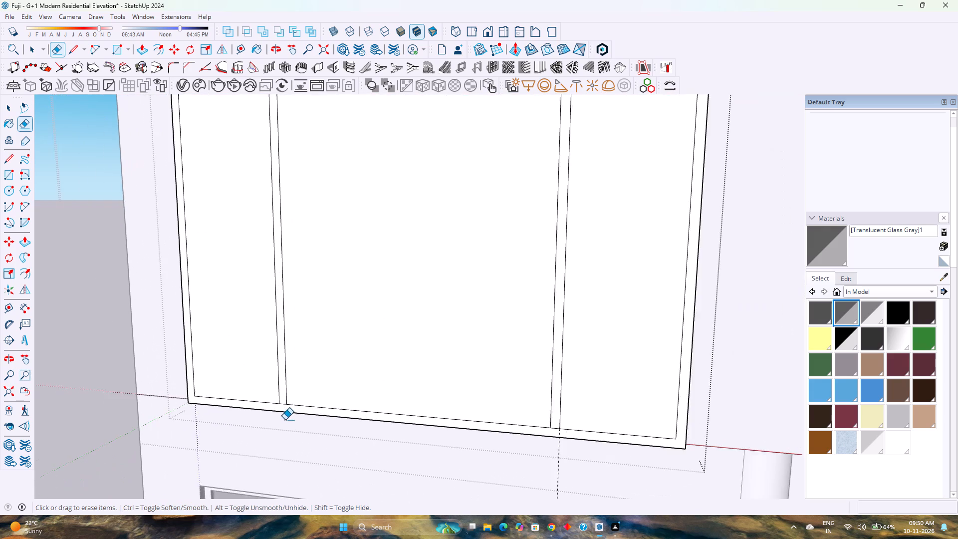
{"action": "scroll", "coordinate": [285, 420], "scroll_direction": "up", "scroll_amount": 2}
{"action": "left_click", "coordinate": [282, 397]}
{"action": "scroll", "coordinate": [283, 353], "scroll_direction": "down", "scroll_amount": 8}
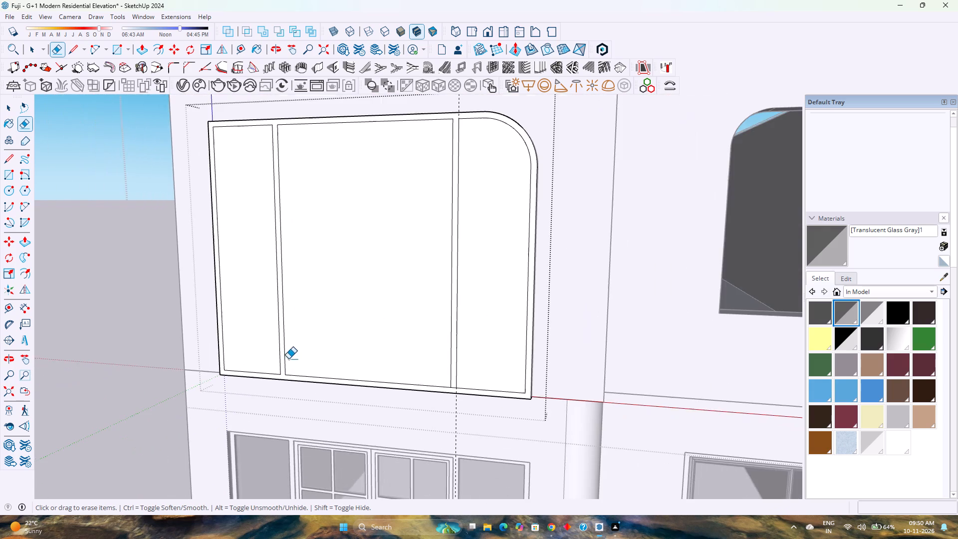
{"action": "scroll", "coordinate": [457, 410], "scroll_direction": "up", "scroll_amount": 7}
{"action": "left_click", "coordinate": [455, 371]}
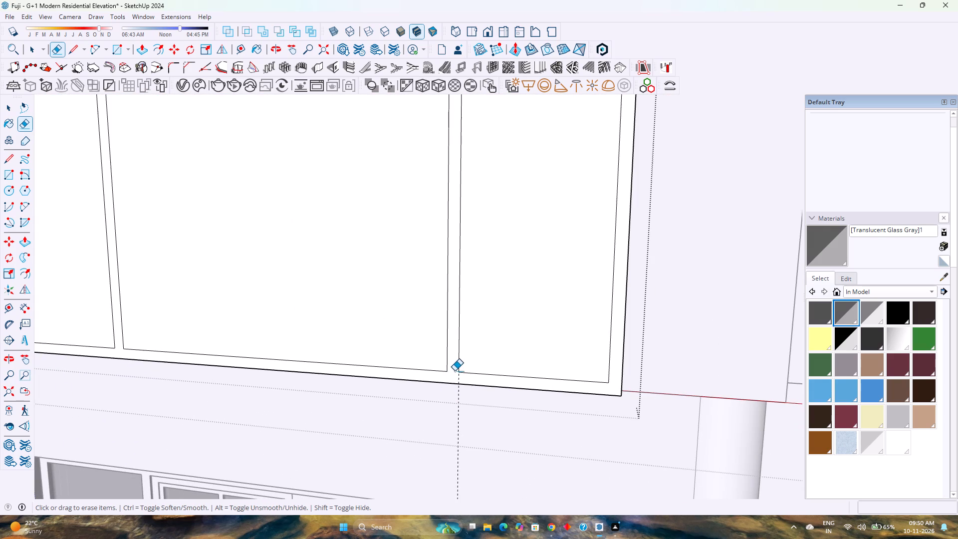
Delete the vertical guide line.
{"action": "key", "text": "space"}
{"action": "left_click", "coordinate": [459, 408]}
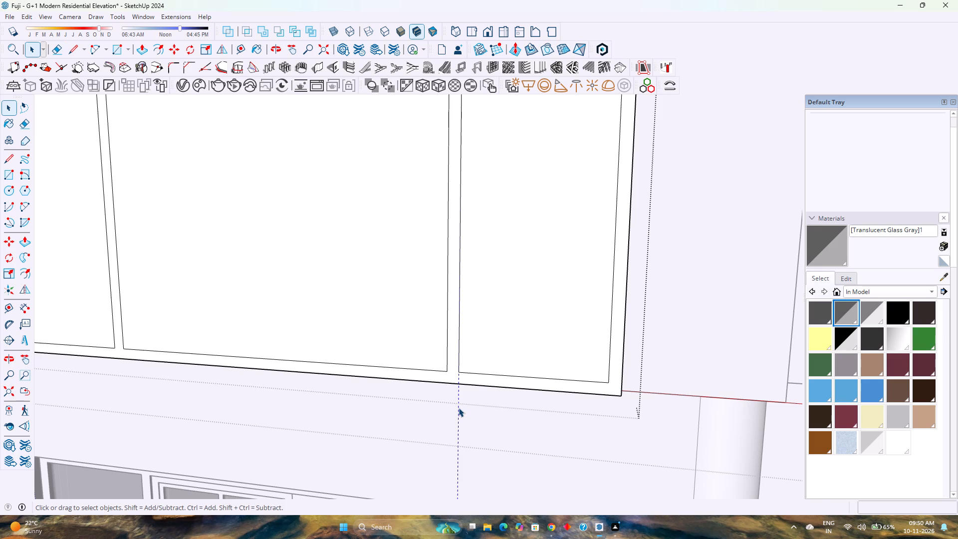
{"action": "key", "text": "Delete"}
Push the three pane faces 3" through the balcony panel to open them, and exit the panel and first-floor groups.
{"action": "key", "text": "p"}
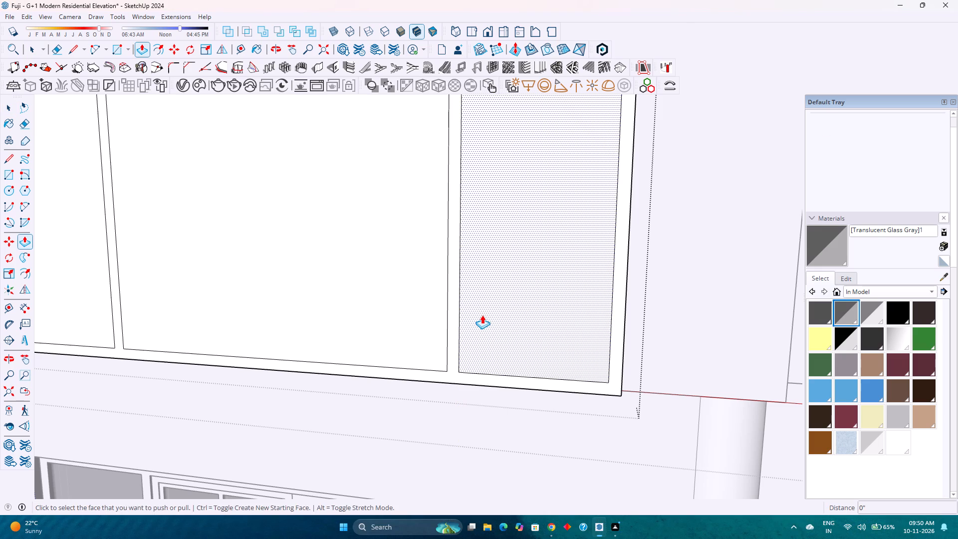
{"action": "left_click", "coordinate": [483, 317]}
{"action": "key", "text": "3"}
{"action": "key", "text": "Return"}
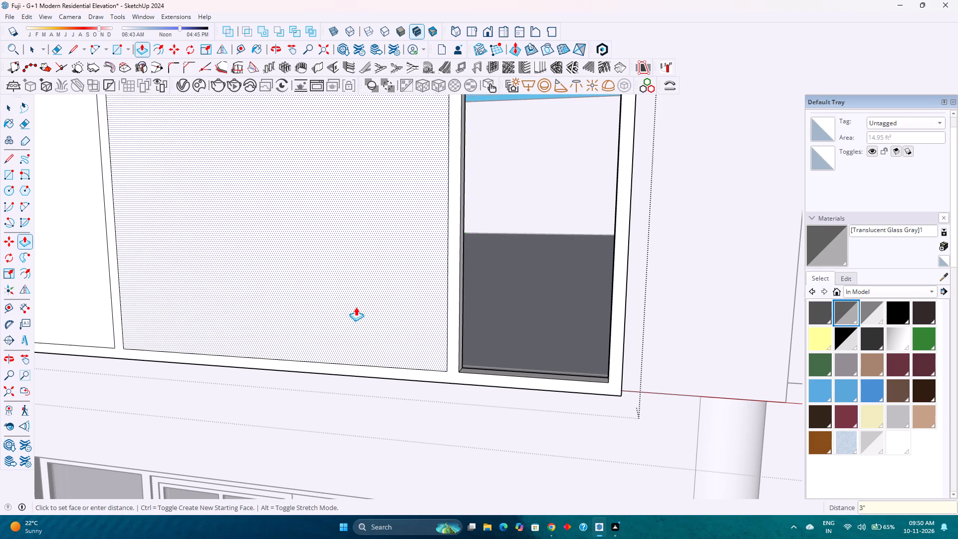
{"action": "double_click", "coordinate": [356, 306]}
{"action": "scroll", "coordinate": [356, 306], "scroll_direction": "down", "scroll_amount": 9}
{"action": "middle_click_drag", "start_coordinate": [347, 320], "coordinate": [488, 407], "text": "shift"}
{"action": "middle_click", "coordinate": [490, 407], "text": "shift"}
{"action": "double_click", "coordinate": [405, 372]}
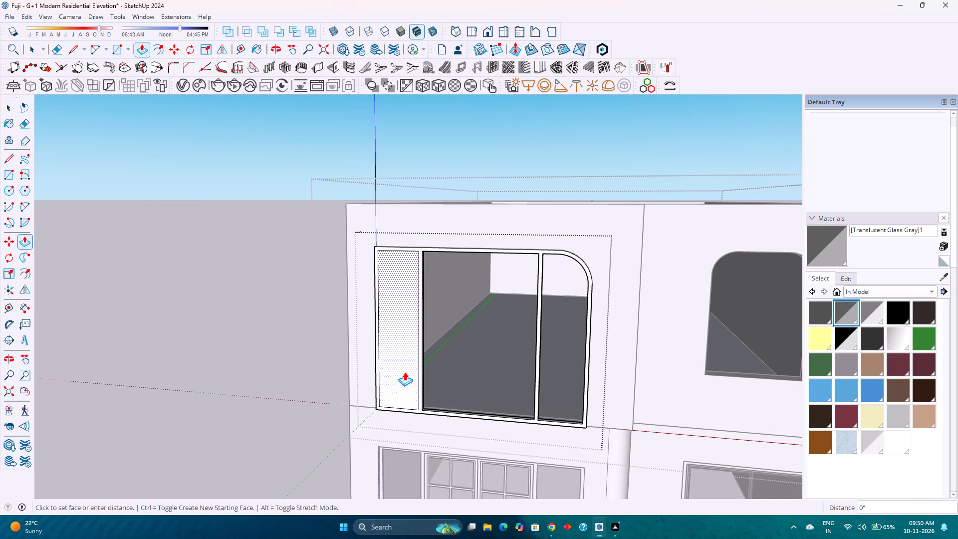
{"action": "key", "text": "space"}
{"action": "scroll", "coordinate": [313, 336], "scroll_direction": "down", "scroll_amount": 3}
{"action": "key", "text": "Escape"}
{"action": "scroll", "coordinate": [313, 336], "scroll_direction": "down", "scroll_amount": 4}
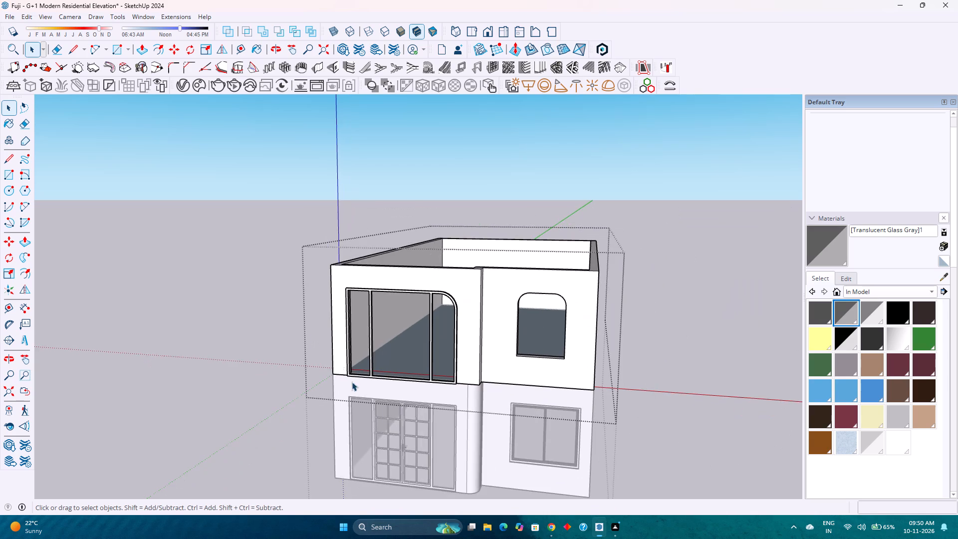
{"action": "scroll", "coordinate": [425, 407], "scroll_direction": "up", "scroll_amount": 4}
{"action": "key", "text": "Escape"}
Copy the ground-floor double door together with both side glass panes, and exit the ground-floor groups.
{"action": "scroll", "coordinate": [398, 416], "scroll_direction": "down", "scroll_amount": 3}
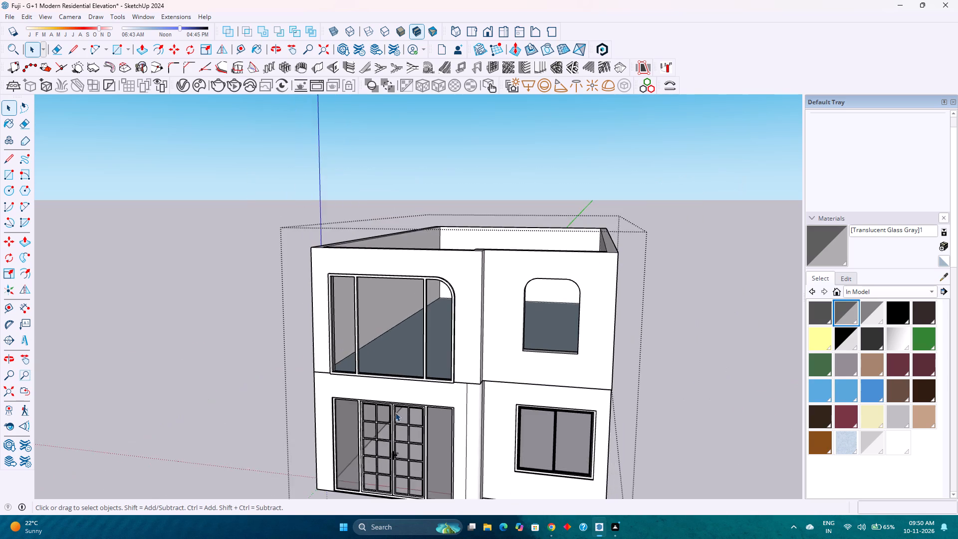
{"action": "scroll", "coordinate": [395, 411], "scroll_direction": "down", "scroll_amount": 4}
{"action": "middle_click_drag", "start_coordinate": [363, 427], "coordinate": [355, 378], "text": "shift"}
{"action": "middle_click", "coordinate": [355, 378], "text": "shift"}
{"action": "scroll", "coordinate": [382, 441], "scroll_direction": "up", "scroll_amount": 3}
{"action": "double_click", "coordinate": [359, 403]}
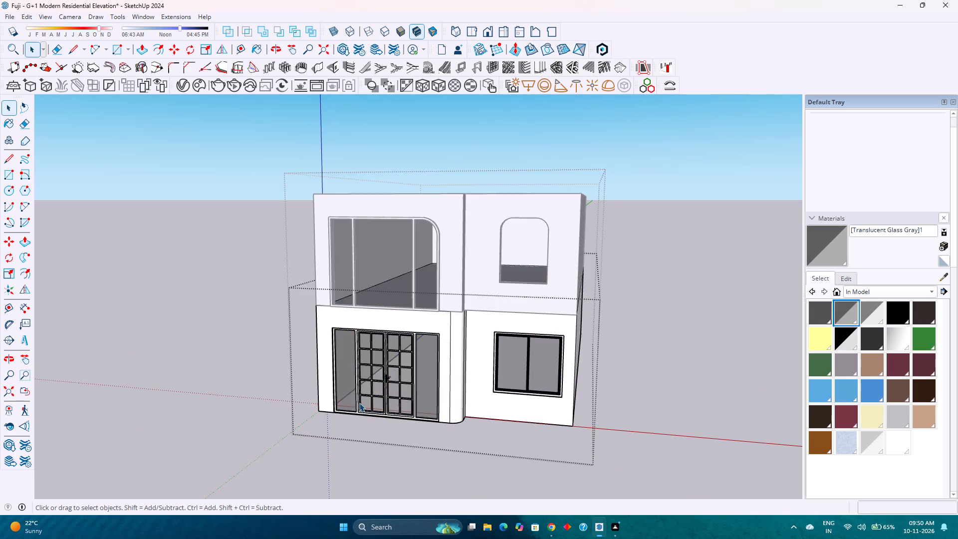
{"action": "scroll", "coordinate": [359, 403], "scroll_direction": "up", "scroll_amount": 12}
{"action": "left_click", "coordinate": [359, 403]}
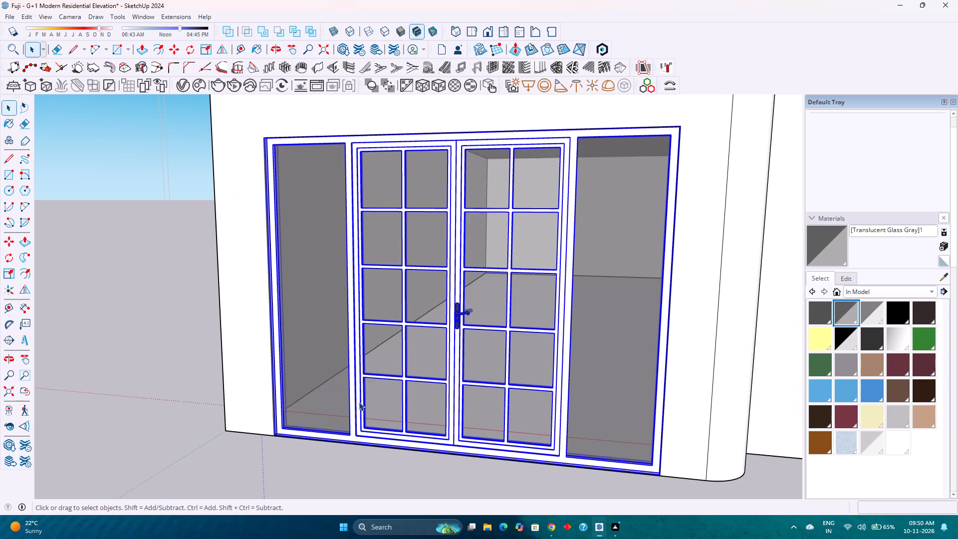
{"action": "double_click", "coordinate": [359, 402]}
{"action": "left_click", "coordinate": [361, 399]}
{"action": "left_click", "coordinate": [328, 400], "text": "ctrl"}
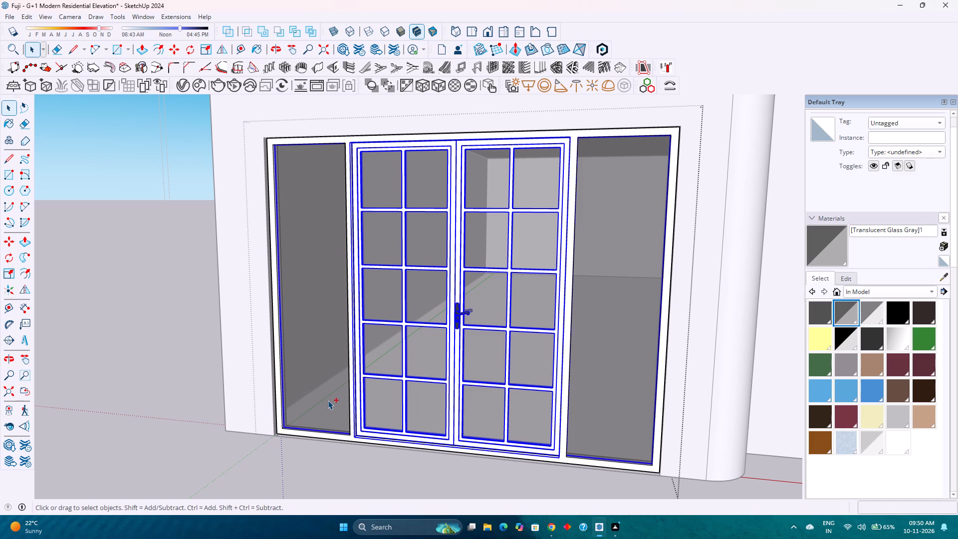
{"action": "left_click", "coordinate": [583, 404], "text": "ctrl"}
{"action": "left_click", "coordinate": [603, 414], "text": "ctrl"}
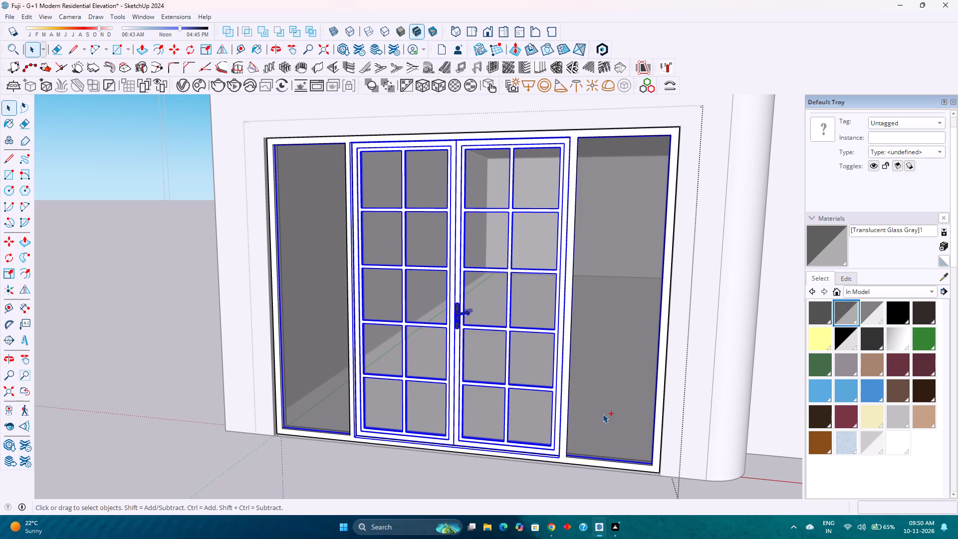
{"action": "scroll", "coordinate": [595, 427], "scroll_direction": "up", "scroll_amount": 2, "text": "ctrl"}
{"action": "key", "text": "ctrl+c"}
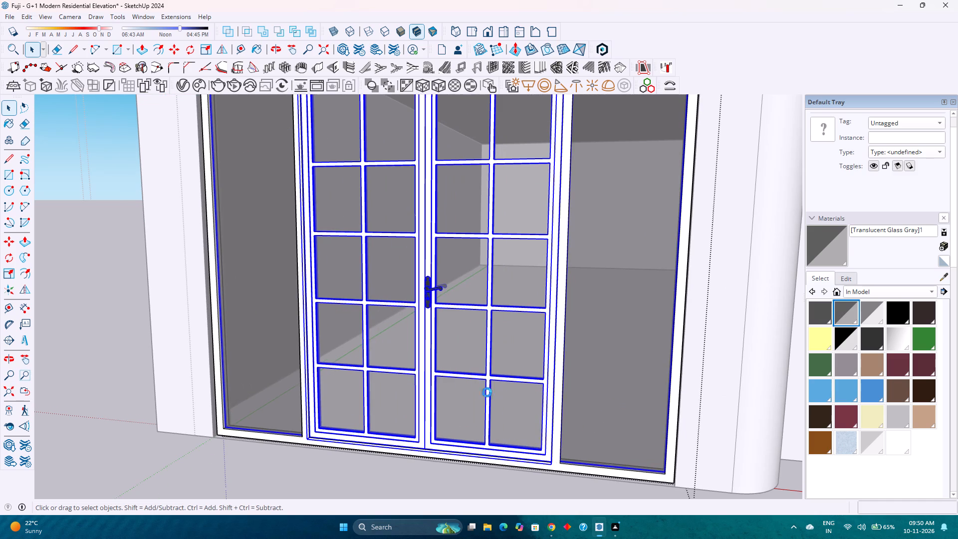
{"action": "scroll", "coordinate": [380, 376], "scroll_direction": "down", "scroll_amount": 13}
{"action": "key", "text": "Escape"}
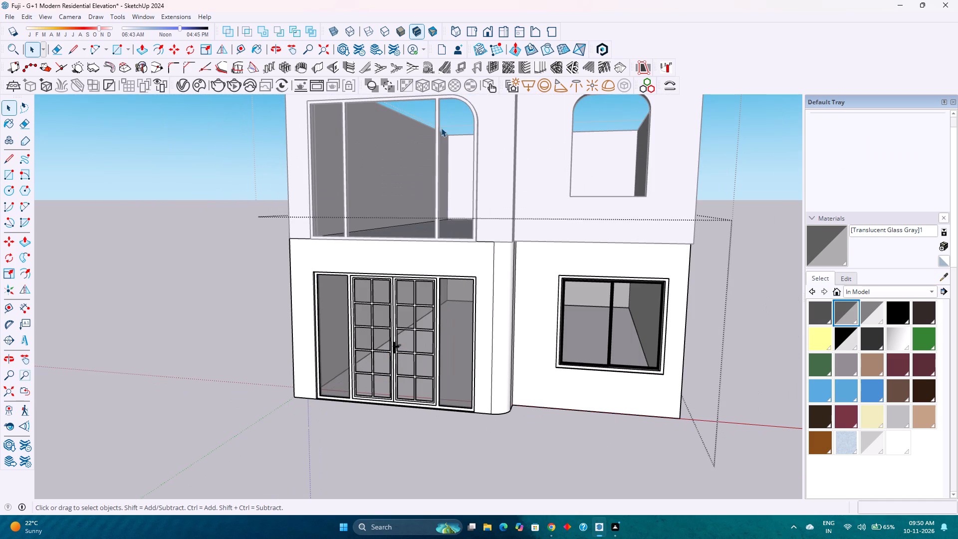
{"action": "key", "text": "Escape"}
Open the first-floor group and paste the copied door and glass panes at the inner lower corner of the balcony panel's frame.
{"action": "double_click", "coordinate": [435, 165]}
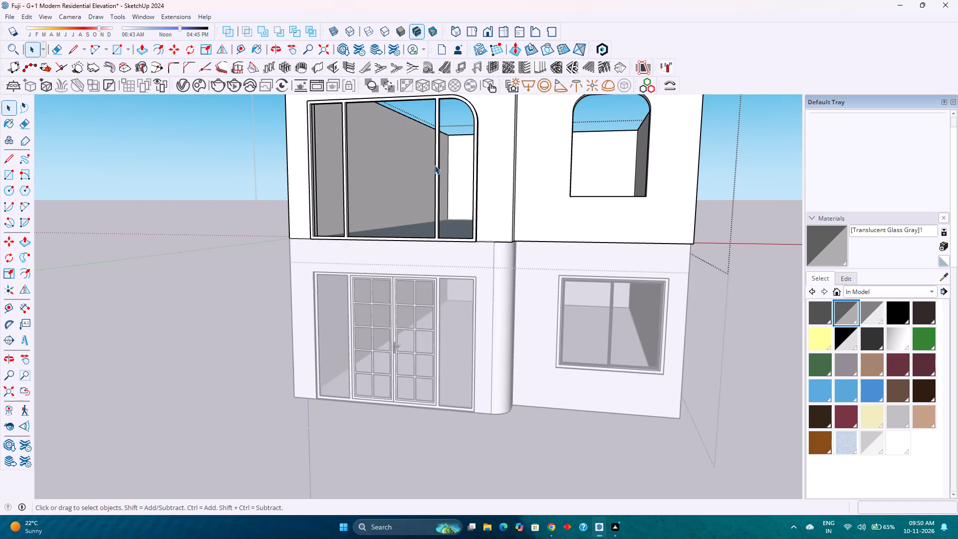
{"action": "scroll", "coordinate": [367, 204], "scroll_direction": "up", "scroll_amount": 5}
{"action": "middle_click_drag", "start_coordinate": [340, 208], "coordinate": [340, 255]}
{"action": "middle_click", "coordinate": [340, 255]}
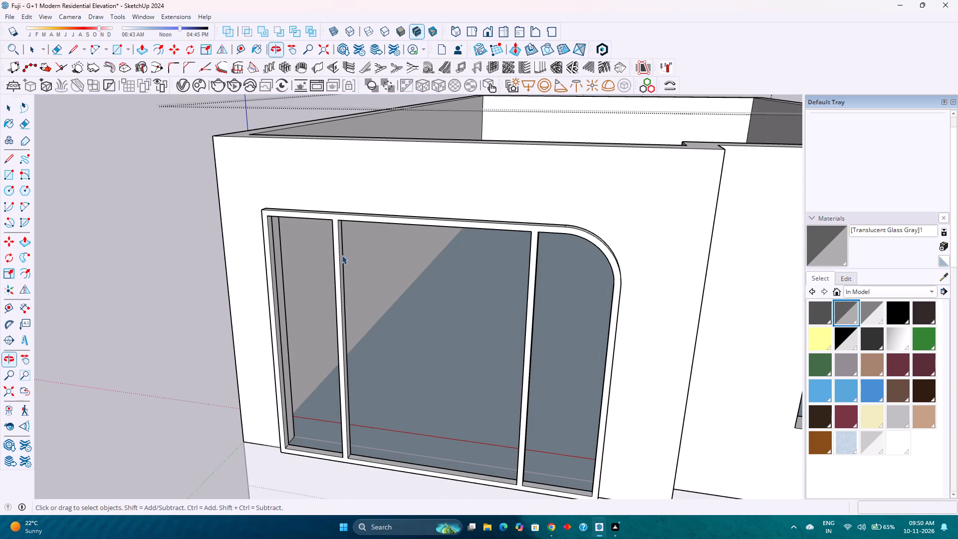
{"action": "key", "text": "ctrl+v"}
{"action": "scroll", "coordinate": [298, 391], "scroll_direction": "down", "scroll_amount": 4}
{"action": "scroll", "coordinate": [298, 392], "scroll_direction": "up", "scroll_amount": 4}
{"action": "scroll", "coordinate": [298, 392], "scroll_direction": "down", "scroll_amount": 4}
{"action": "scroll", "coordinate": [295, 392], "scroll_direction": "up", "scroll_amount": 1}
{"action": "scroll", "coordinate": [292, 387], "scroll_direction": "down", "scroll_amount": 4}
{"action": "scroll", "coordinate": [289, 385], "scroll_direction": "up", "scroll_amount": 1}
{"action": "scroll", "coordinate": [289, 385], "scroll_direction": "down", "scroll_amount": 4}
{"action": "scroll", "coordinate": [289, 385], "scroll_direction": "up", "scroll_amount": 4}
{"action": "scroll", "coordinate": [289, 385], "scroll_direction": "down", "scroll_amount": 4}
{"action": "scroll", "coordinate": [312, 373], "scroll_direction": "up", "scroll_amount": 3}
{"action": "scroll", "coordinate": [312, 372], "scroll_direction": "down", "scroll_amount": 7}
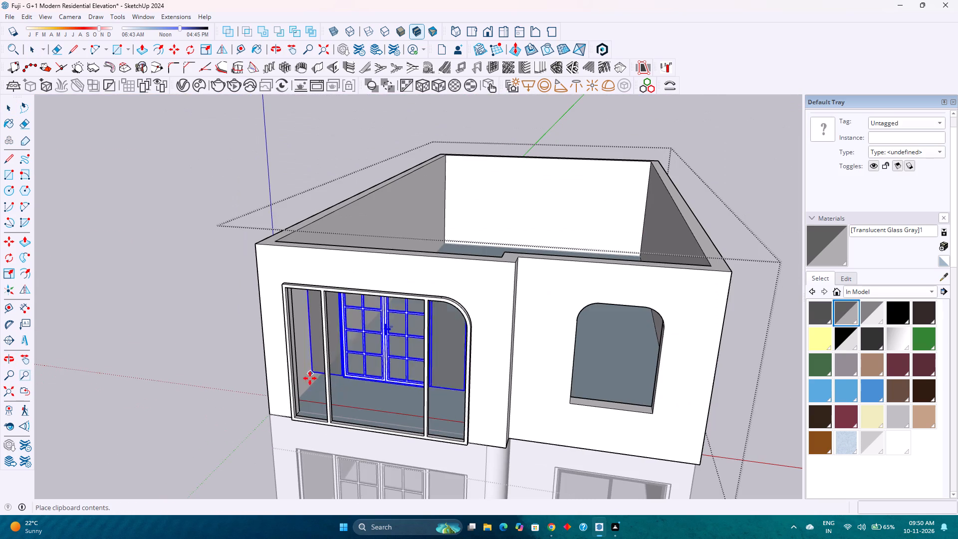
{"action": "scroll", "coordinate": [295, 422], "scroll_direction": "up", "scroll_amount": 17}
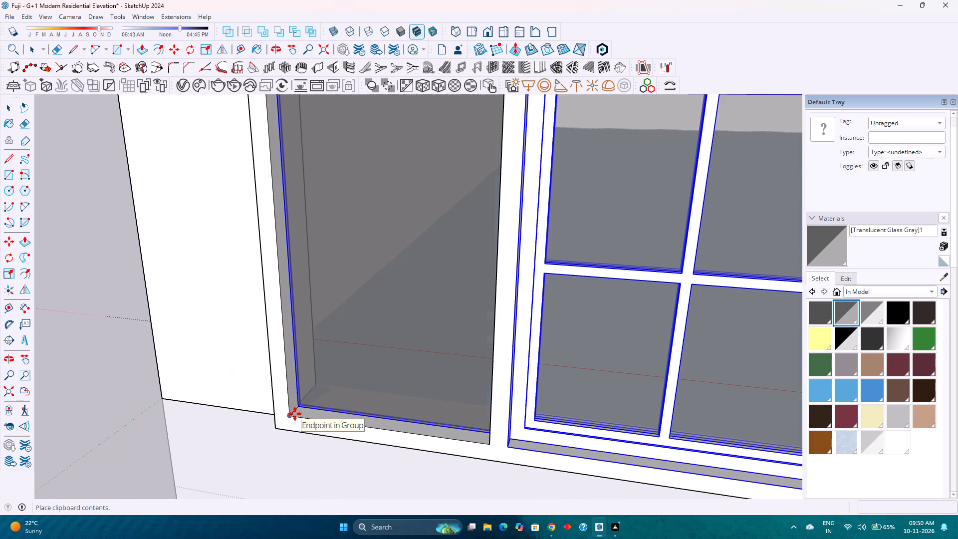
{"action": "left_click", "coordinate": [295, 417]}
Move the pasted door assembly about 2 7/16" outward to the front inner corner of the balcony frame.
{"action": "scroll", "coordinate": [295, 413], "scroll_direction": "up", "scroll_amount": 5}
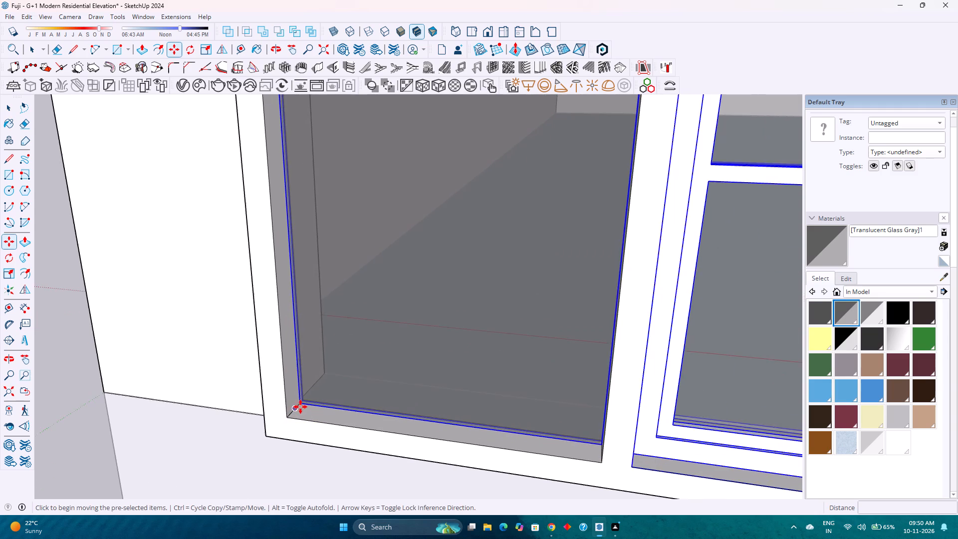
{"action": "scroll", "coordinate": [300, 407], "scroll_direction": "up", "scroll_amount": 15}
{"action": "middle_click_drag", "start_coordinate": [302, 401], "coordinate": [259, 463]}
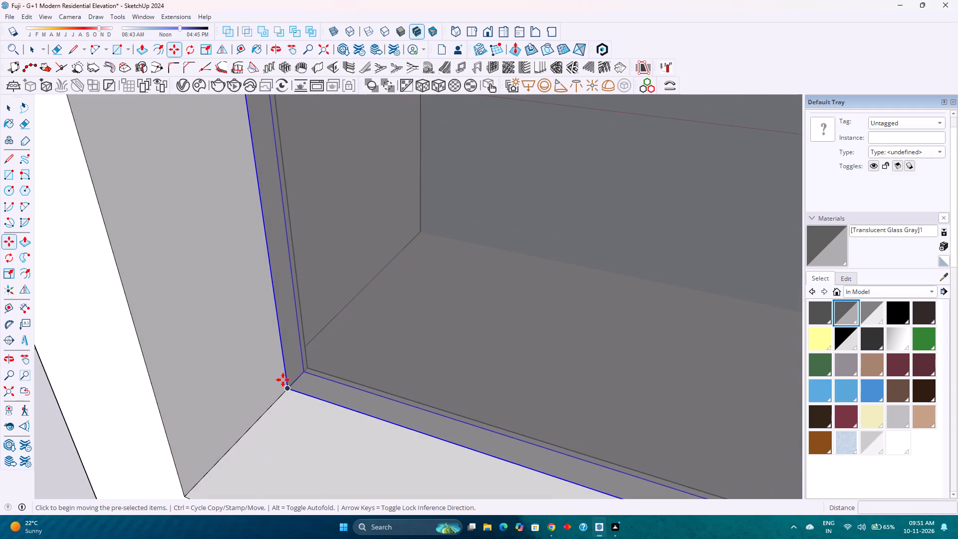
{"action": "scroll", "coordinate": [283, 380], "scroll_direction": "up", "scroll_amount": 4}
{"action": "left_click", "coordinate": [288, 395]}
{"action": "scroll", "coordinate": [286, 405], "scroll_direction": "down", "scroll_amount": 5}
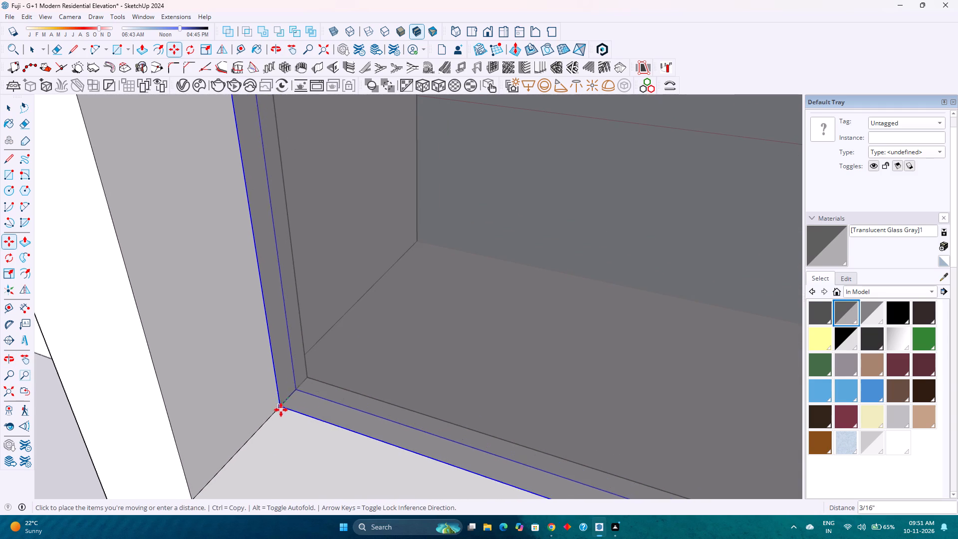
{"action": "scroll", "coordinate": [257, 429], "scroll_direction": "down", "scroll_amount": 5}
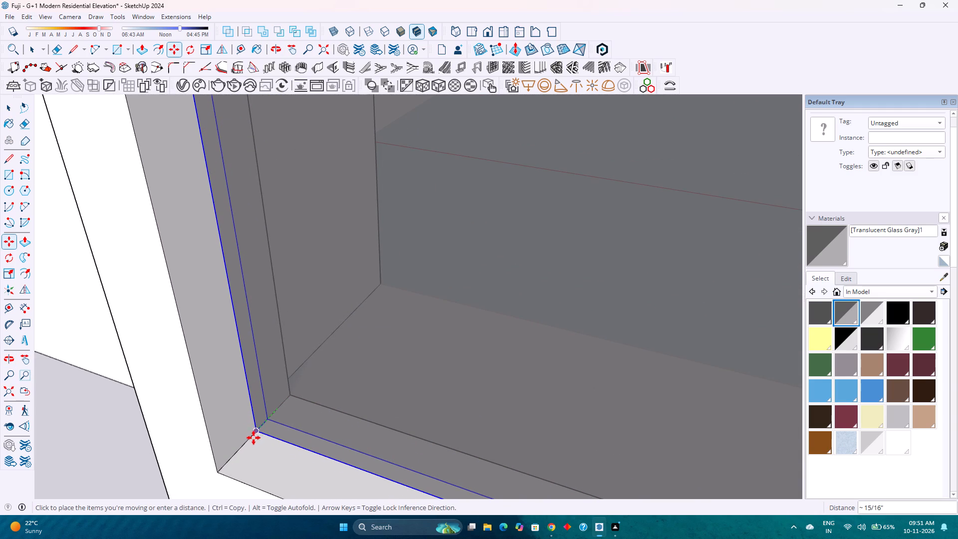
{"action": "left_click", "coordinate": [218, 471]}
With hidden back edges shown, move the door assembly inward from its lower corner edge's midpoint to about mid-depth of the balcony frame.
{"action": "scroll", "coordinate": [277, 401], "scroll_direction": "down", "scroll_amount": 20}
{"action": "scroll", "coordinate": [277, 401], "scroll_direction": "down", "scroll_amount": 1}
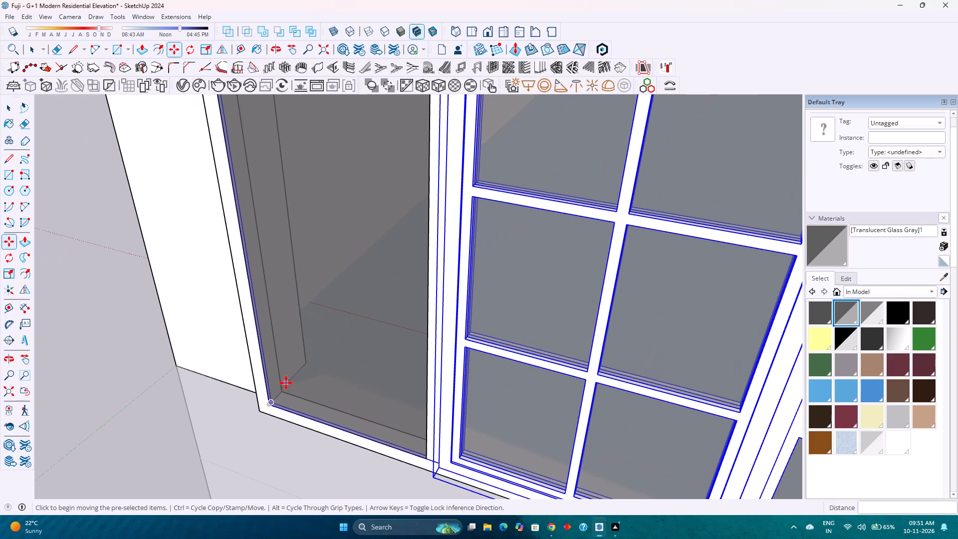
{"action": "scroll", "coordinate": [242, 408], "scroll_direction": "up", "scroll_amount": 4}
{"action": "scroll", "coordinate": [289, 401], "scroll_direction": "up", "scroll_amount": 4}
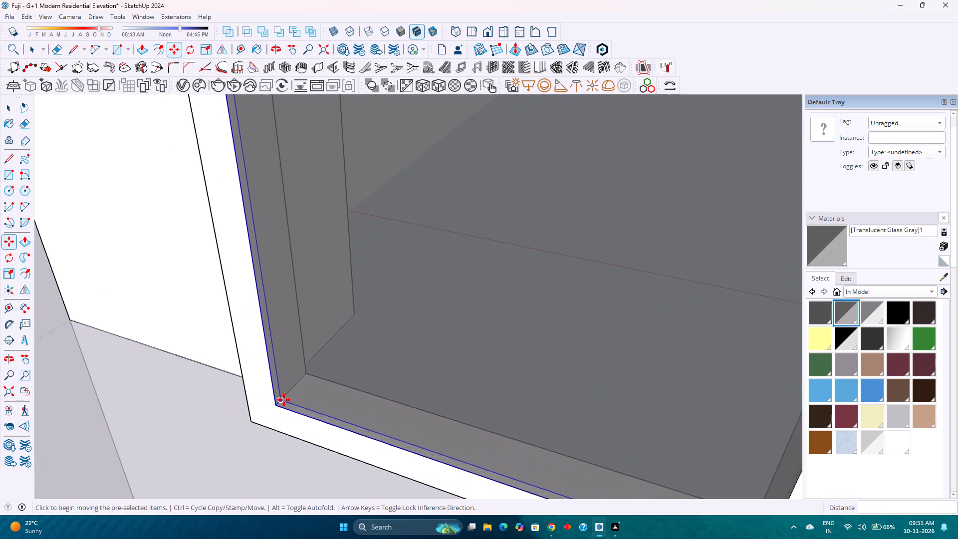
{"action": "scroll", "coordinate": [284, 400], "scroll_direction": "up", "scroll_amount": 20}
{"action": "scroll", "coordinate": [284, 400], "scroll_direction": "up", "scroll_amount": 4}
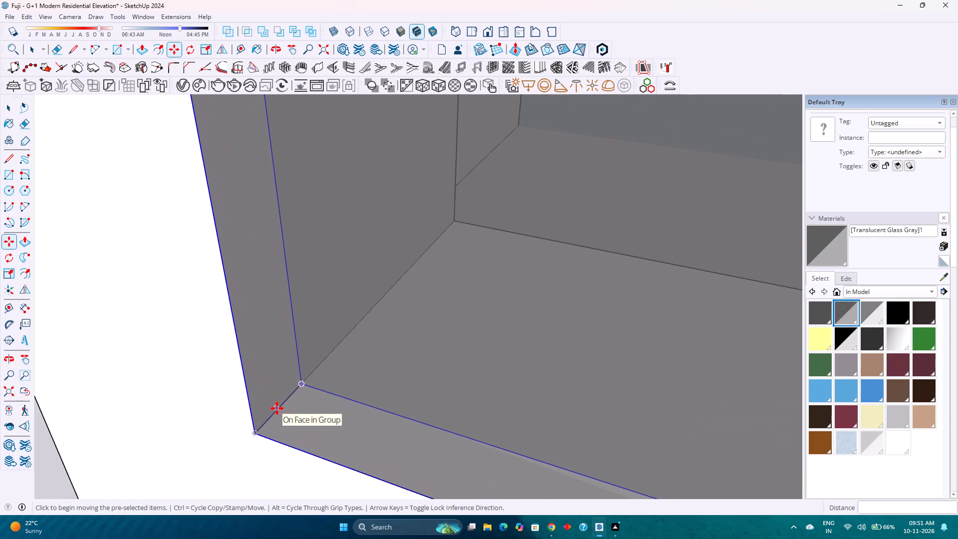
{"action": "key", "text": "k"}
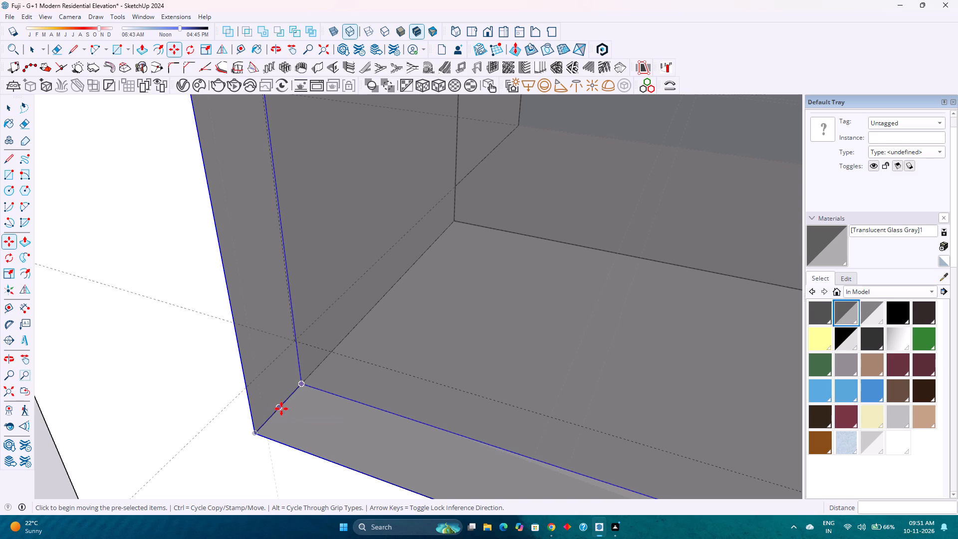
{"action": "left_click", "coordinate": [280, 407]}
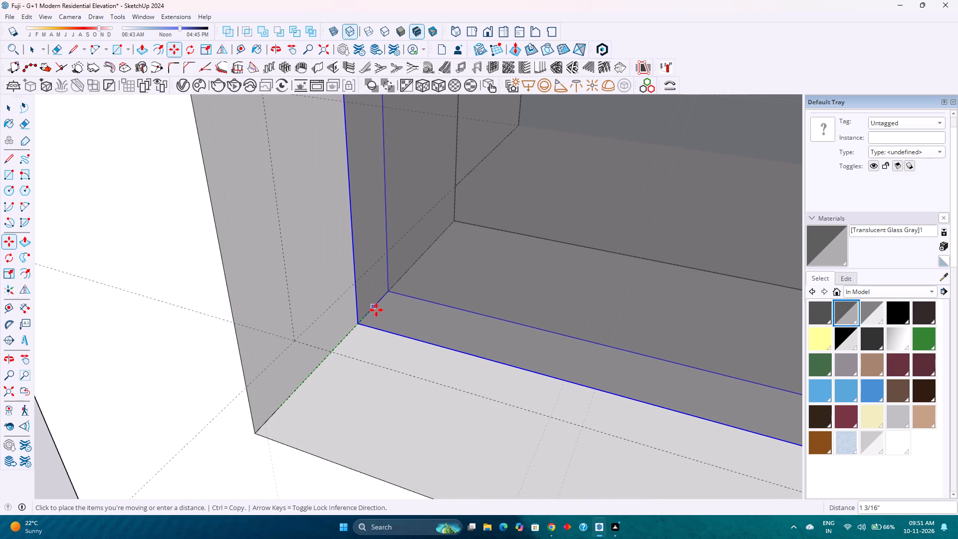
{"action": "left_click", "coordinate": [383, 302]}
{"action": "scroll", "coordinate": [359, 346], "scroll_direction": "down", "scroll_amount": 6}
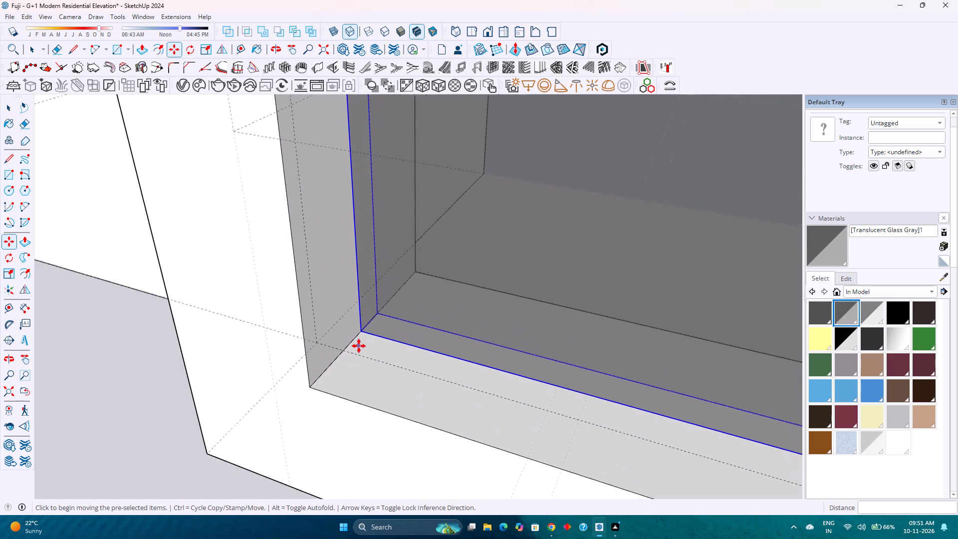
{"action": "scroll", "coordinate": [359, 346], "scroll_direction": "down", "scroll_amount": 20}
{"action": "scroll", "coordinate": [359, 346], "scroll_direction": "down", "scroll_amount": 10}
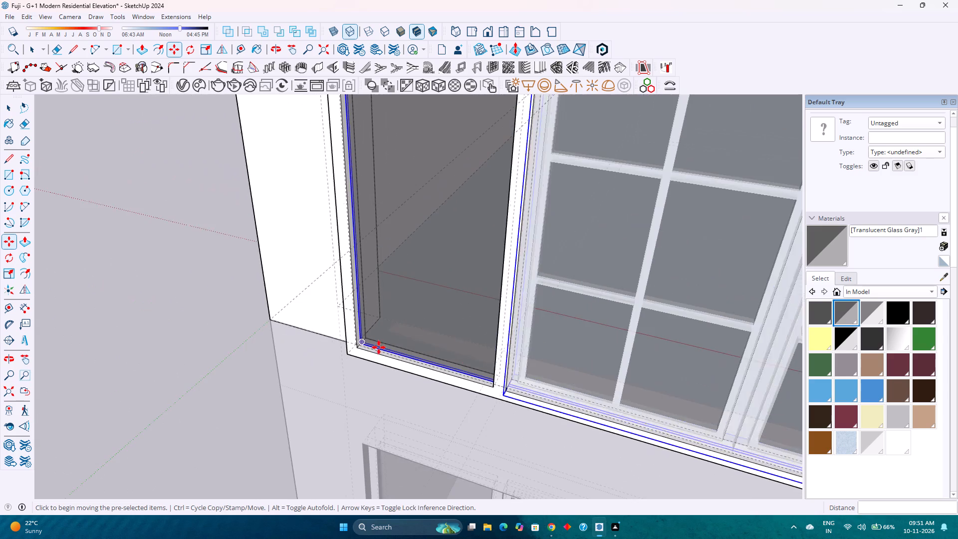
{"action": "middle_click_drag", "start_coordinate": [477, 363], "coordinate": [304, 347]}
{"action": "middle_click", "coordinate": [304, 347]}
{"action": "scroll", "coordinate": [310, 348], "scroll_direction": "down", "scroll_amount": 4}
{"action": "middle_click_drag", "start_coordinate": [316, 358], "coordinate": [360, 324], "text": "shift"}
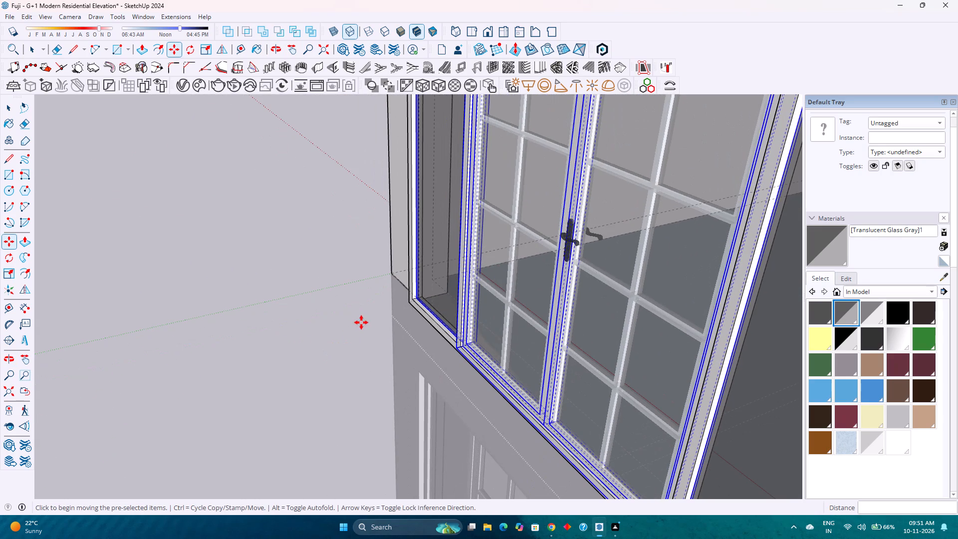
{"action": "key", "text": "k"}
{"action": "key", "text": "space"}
Examine how the door assembly fits the balcony frame along its sill, mullions and curved corner.
{"action": "scroll", "coordinate": [456, 354], "scroll_direction": "up", "scroll_amount": 2}
{"action": "middle_click_drag", "start_coordinate": [457, 355], "coordinate": [671, 408]}
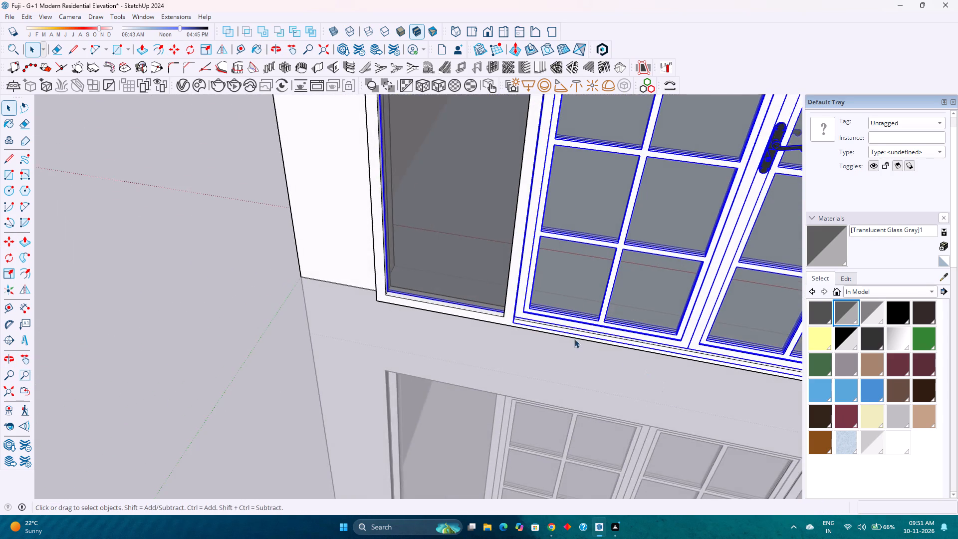
{"action": "scroll", "coordinate": [573, 338], "scroll_direction": "up", "scroll_amount": 5}
{"action": "middle_click_drag", "start_coordinate": [559, 332], "coordinate": [477, 456]}
{"action": "middle_click_drag", "start_coordinate": [486, 456], "coordinate": [495, 455]}
{"action": "scroll", "coordinate": [512, 419], "scroll_direction": "down", "scroll_amount": 3}
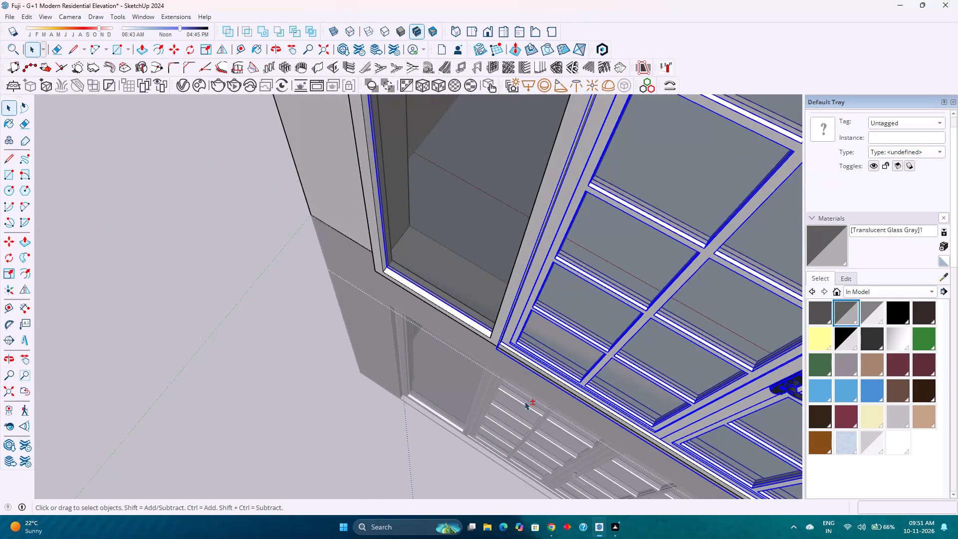
{"action": "middle_click_drag", "start_coordinate": [528, 397], "coordinate": [374, 392], "text": "shift"}
{"action": "scroll", "coordinate": [381, 390], "scroll_direction": "down", "scroll_amount": 8}
{"action": "middle_click_drag", "start_coordinate": [382, 390], "coordinate": [453, 360]}
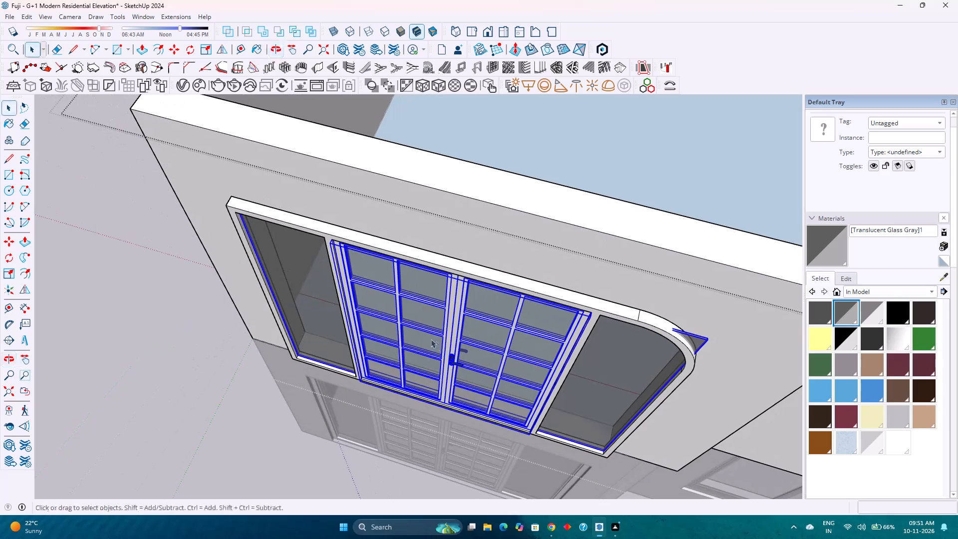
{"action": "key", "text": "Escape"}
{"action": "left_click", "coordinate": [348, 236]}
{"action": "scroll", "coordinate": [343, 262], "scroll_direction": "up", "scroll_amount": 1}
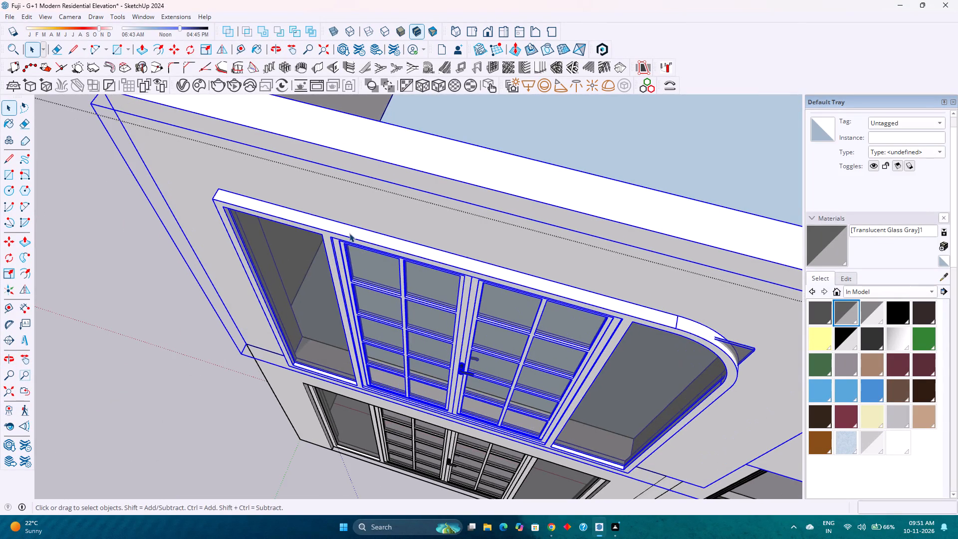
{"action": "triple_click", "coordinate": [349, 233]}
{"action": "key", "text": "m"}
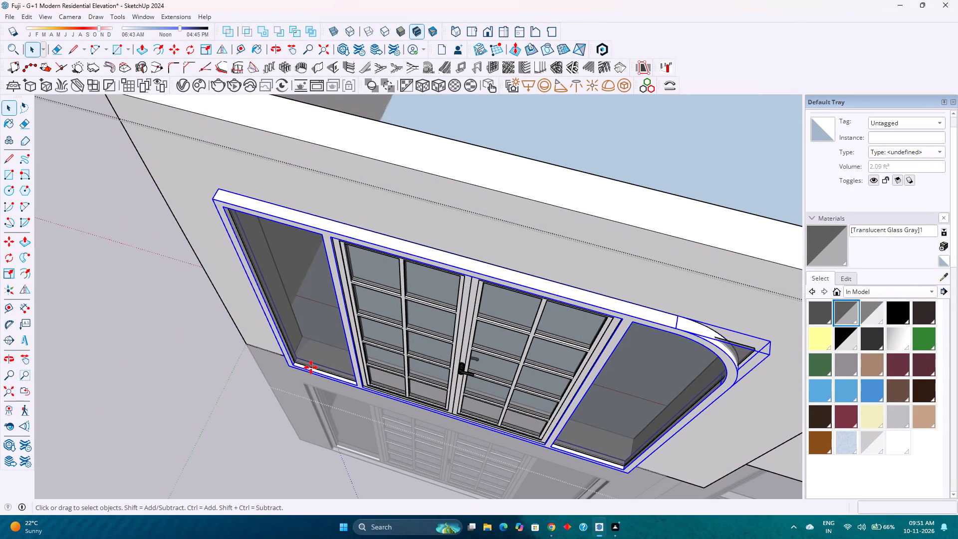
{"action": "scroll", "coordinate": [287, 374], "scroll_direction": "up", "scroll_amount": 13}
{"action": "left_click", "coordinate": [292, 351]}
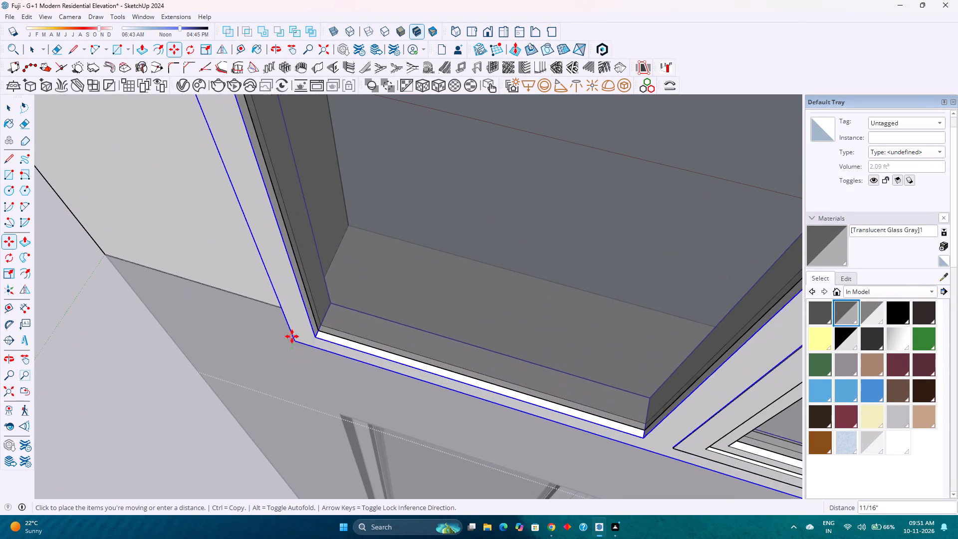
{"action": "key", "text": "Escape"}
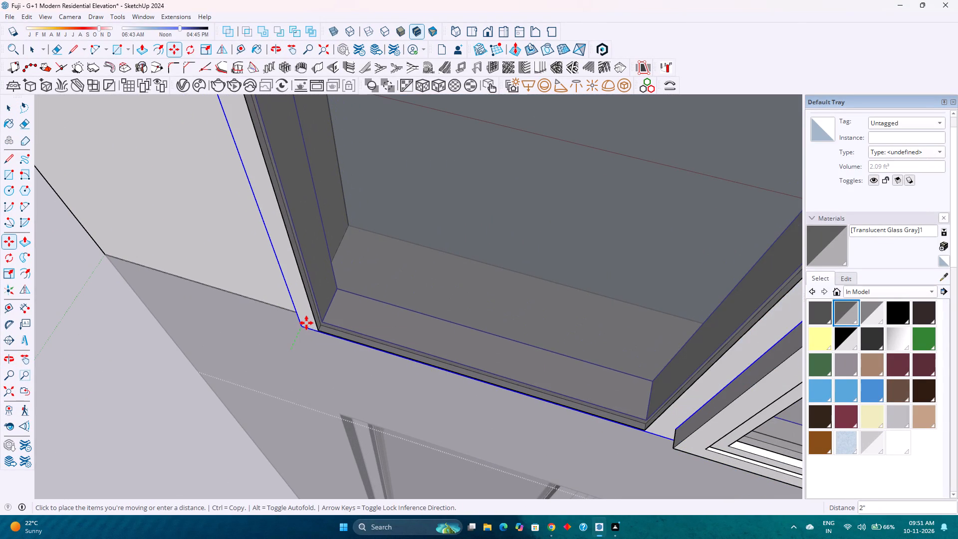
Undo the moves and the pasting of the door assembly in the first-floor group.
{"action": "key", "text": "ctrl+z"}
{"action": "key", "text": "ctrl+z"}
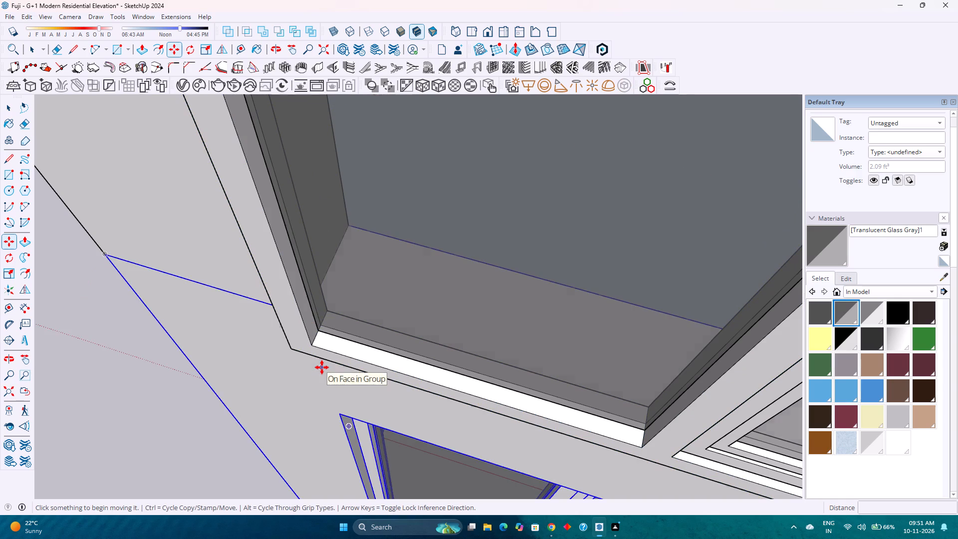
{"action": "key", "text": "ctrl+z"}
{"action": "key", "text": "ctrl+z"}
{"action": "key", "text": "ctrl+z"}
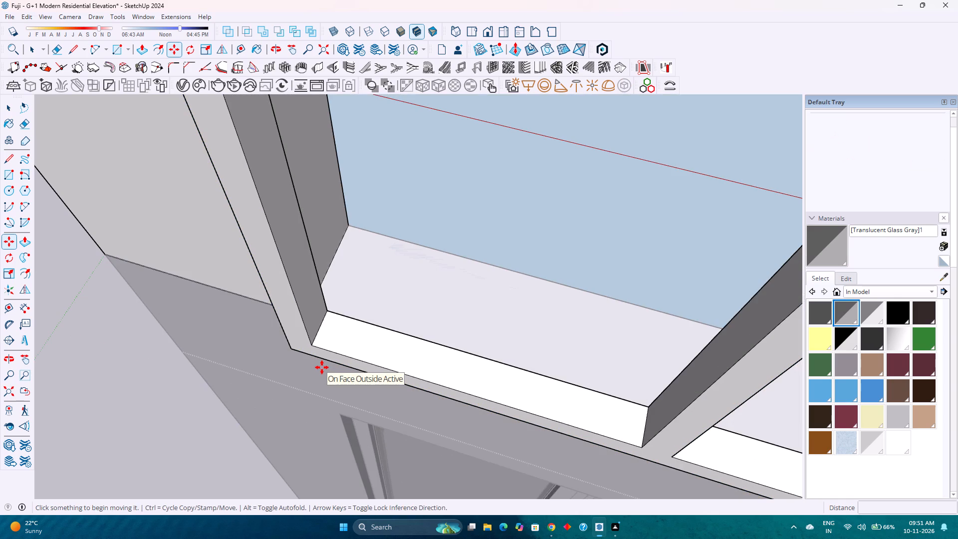
Open the first-floor balcony panel frame group and paste the door and glass assembly at its lower-left inner corner.
{"action": "key", "text": "space"}
{"action": "double_click", "coordinate": [330, 342]}
{"action": "scroll", "coordinate": [328, 343], "scroll_direction": "down", "scroll_amount": 7}
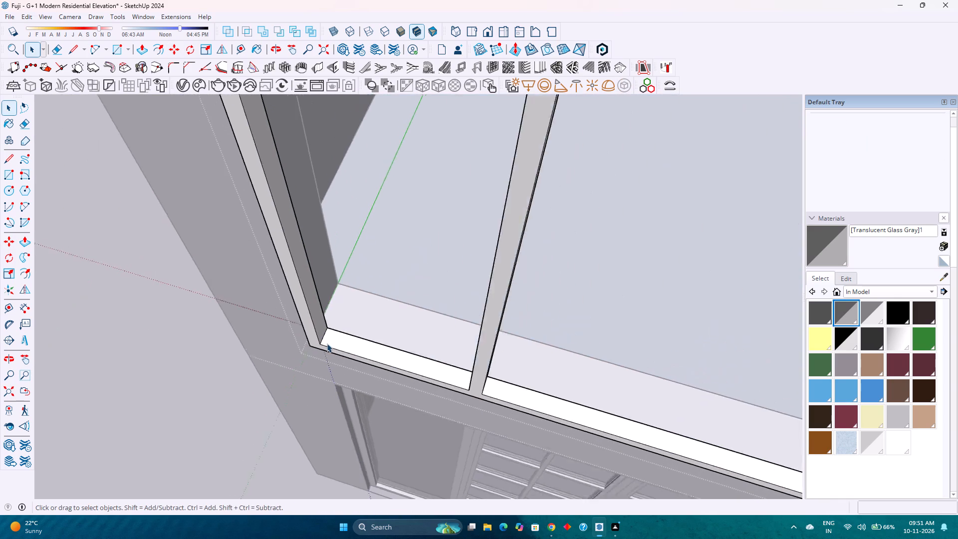
{"action": "scroll", "coordinate": [327, 343], "scroll_direction": "down", "scroll_amount": 11}
{"action": "middle_click_drag", "start_coordinate": [326, 345], "coordinate": [388, 272]}
{"action": "middle_click", "coordinate": [388, 272]}
{"action": "scroll", "coordinate": [370, 354], "scroll_direction": "up", "scroll_amount": 3}
{"action": "middle_click_drag", "start_coordinate": [369, 354], "coordinate": [383, 300]}
{"action": "scroll", "coordinate": [377, 345], "scroll_direction": "up", "scroll_amount": 2}
{"action": "key", "text": "ctrl+v"}
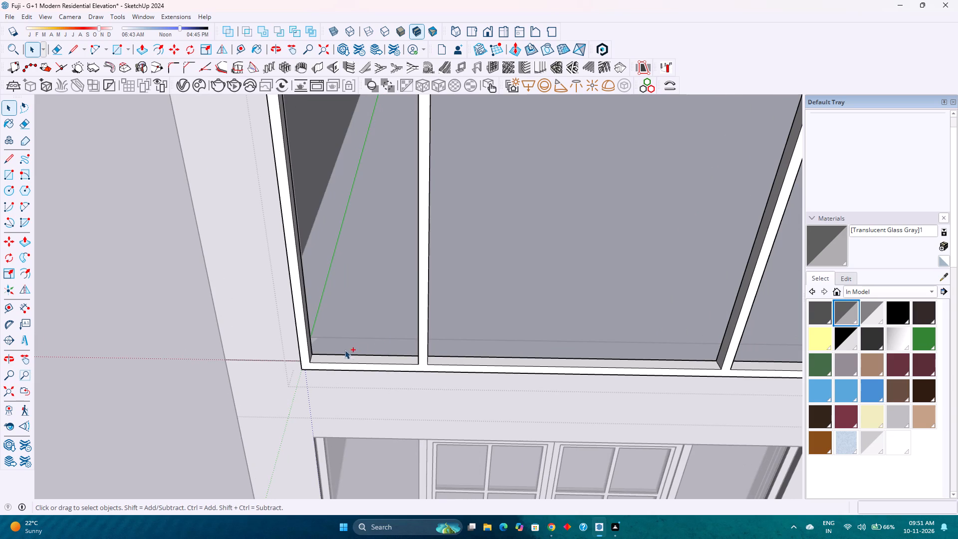
{"action": "scroll", "coordinate": [294, 363], "scroll_direction": "up", "scroll_amount": 5}
{"action": "scroll", "coordinate": [294, 363], "scroll_direction": "down", "scroll_amount": 5}
{"action": "scroll", "coordinate": [294, 363], "scroll_direction": "up", "scroll_amount": 4}
{"action": "scroll", "coordinate": [292, 362], "scroll_direction": "down", "scroll_amount": 4}
{"action": "scroll", "coordinate": [291, 361], "scroll_direction": "up", "scroll_amount": 3}
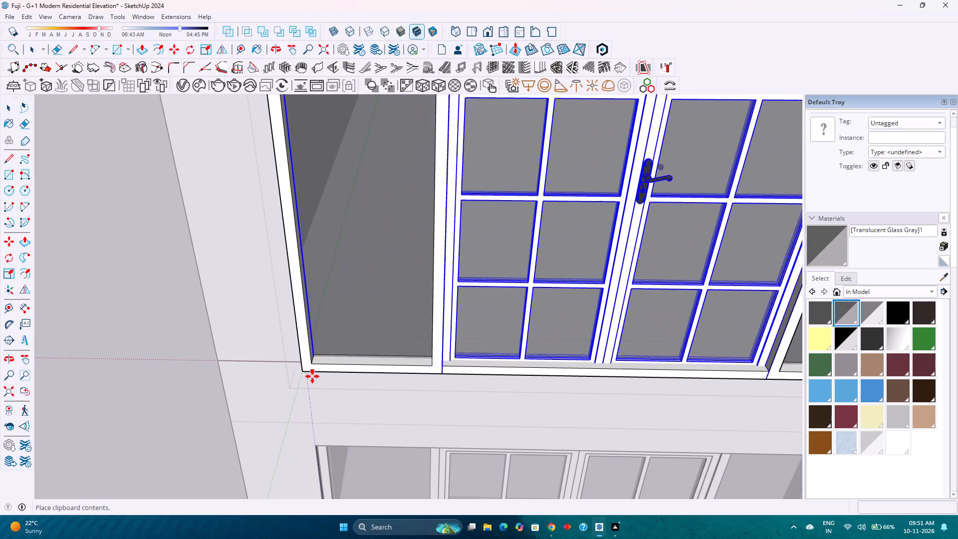
{"action": "left_click", "coordinate": [313, 364]}
Move the pasted door assembly about 2 7/16" outward to the front inner corner of the balcony frame.
{"action": "scroll", "coordinate": [325, 336], "scroll_direction": "up", "scroll_amount": 6}
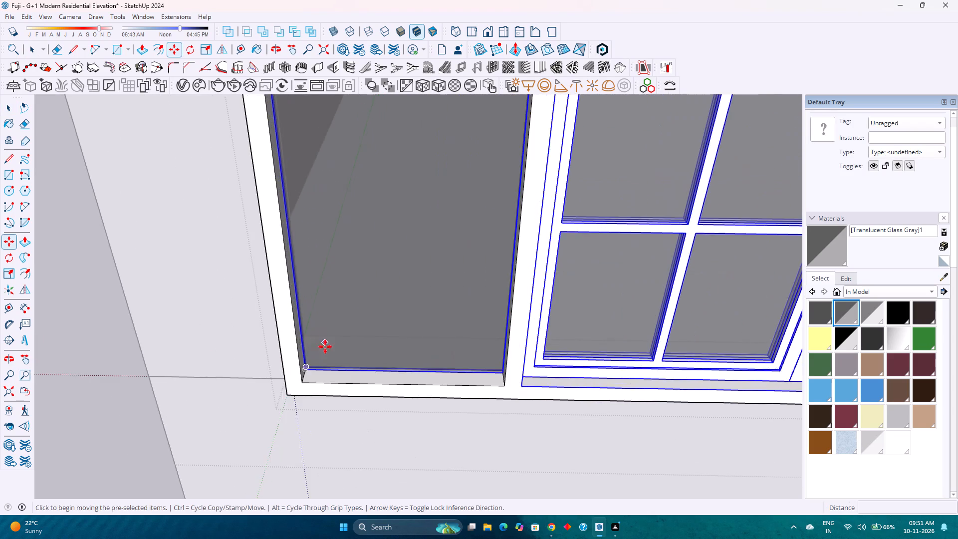
{"action": "scroll", "coordinate": [325, 347], "scroll_direction": "up", "scroll_amount": 2}
{"action": "middle_click_drag", "start_coordinate": [325, 349], "coordinate": [257, 393]}
{"action": "scroll", "coordinate": [291, 351], "scroll_direction": "up", "scroll_amount": 18}
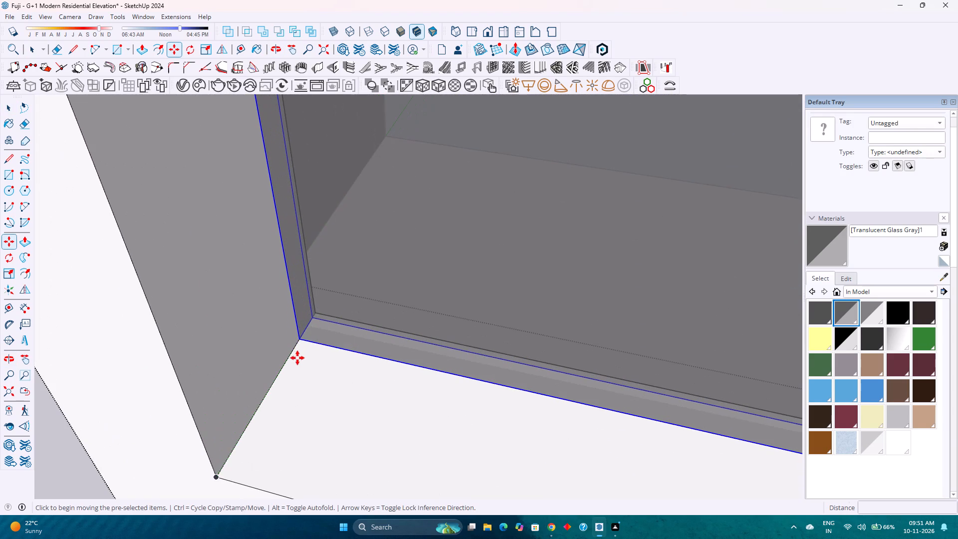
{"action": "left_click", "coordinate": [301, 343]}
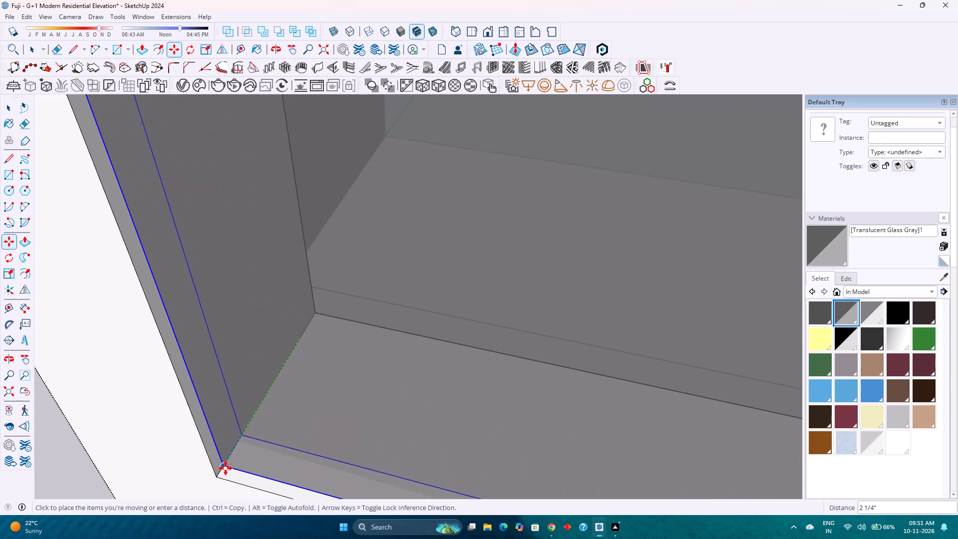
{"action": "left_click", "coordinate": [220, 473]}
With hidden back edges shown, move the door assembly inward by its lower corner edge's midpoint to mid-depth of the frame, and close the group.
{"action": "key", "text": "k"}
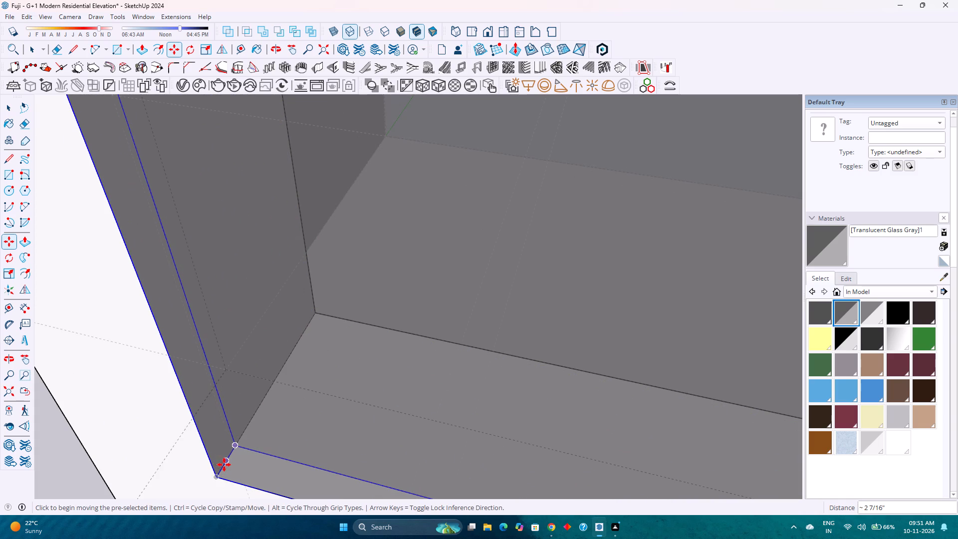
{"action": "left_click", "coordinate": [225, 465]}
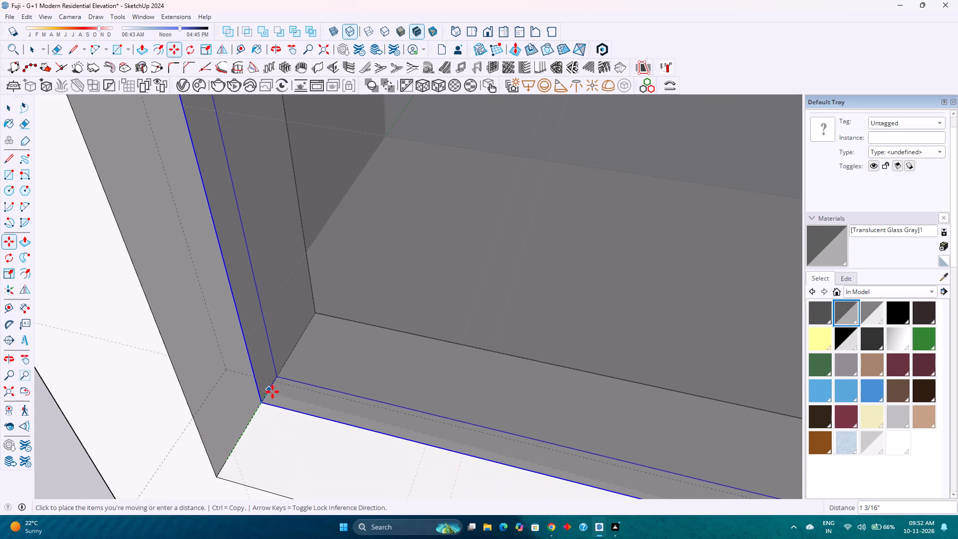
{"action": "left_click", "coordinate": [270, 381]}
{"action": "scroll", "coordinate": [327, 387], "scroll_direction": "down", "scroll_amount": 5}
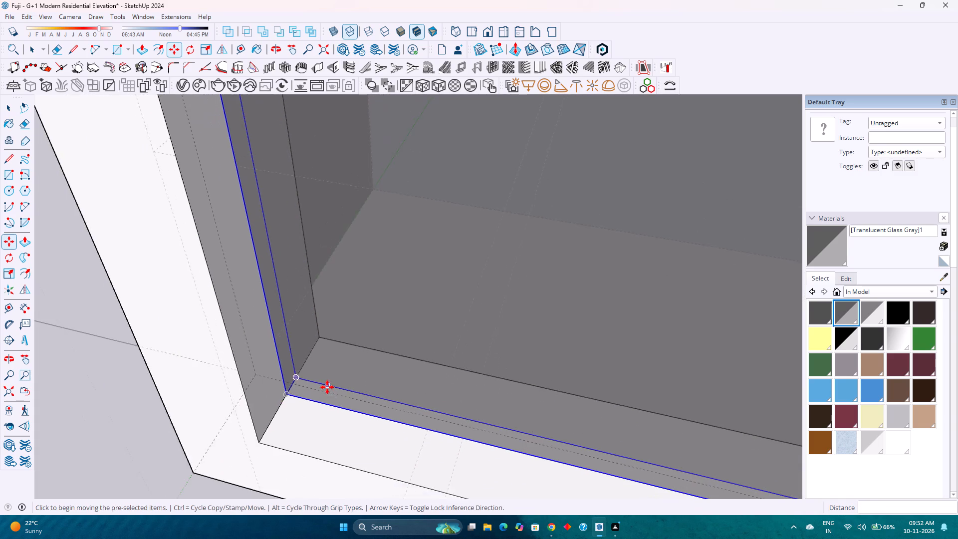
{"action": "scroll", "coordinate": [327, 387], "scroll_direction": "down", "scroll_amount": 5}
{"action": "key", "text": "space"}
{"action": "scroll", "coordinate": [321, 384], "scroll_direction": "down", "scroll_amount": 7}
{"action": "key", "text": "Escape"}
{"action": "key", "text": "k"}
{"action": "scroll", "coordinate": [315, 381], "scroll_direction": "down", "scroll_amount": 5}
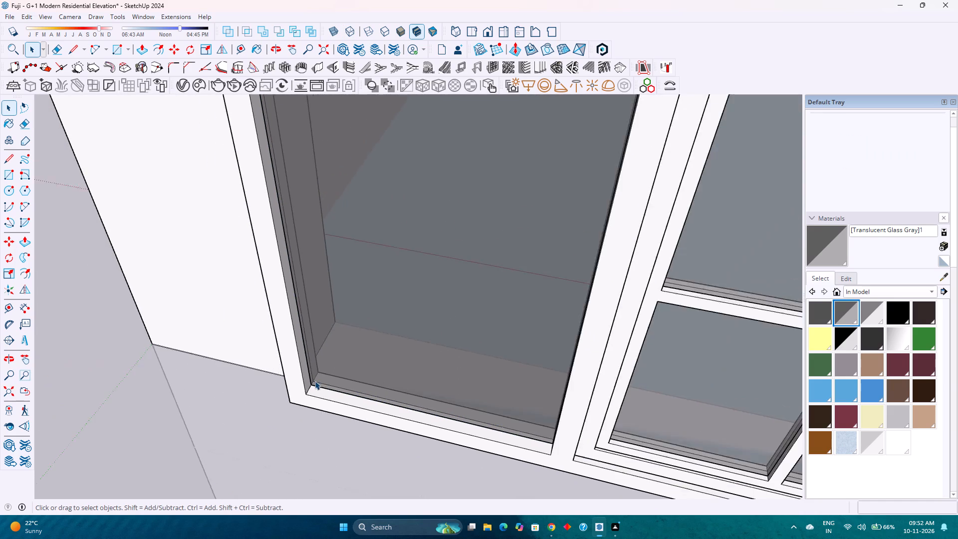
{"action": "scroll", "coordinate": [315, 381], "scroll_direction": "down", "scroll_amount": 14}
Move the balcony frame with its doors about 4 1/8" from its lower outer corner to the wall opening's lower corner.
{"action": "left_click", "coordinate": [326, 390]}
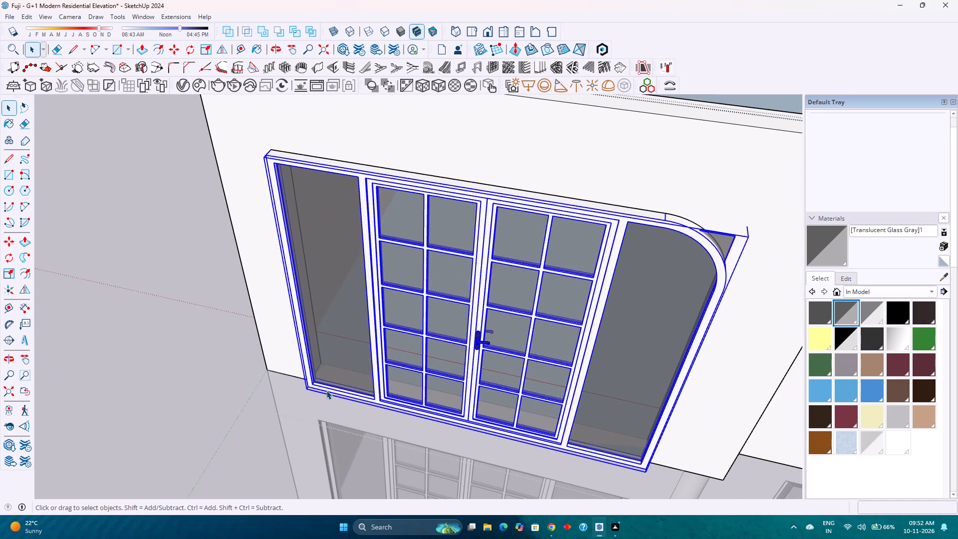
{"action": "key", "text": "m"}
{"action": "scroll", "coordinate": [316, 390], "scroll_direction": "up", "scroll_amount": 12}
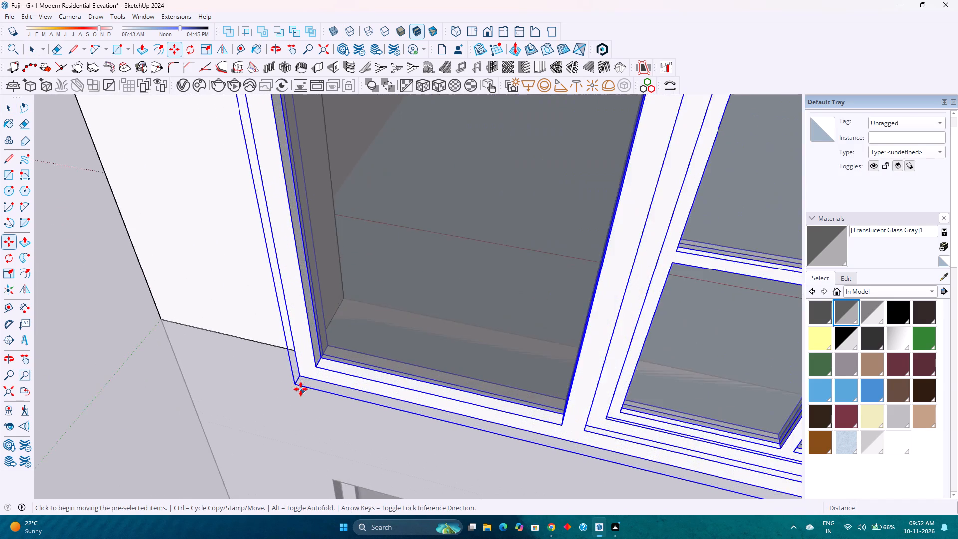
{"action": "scroll", "coordinate": [301, 389], "scroll_direction": "up", "scroll_amount": 4}
{"action": "left_click", "coordinate": [291, 383]}
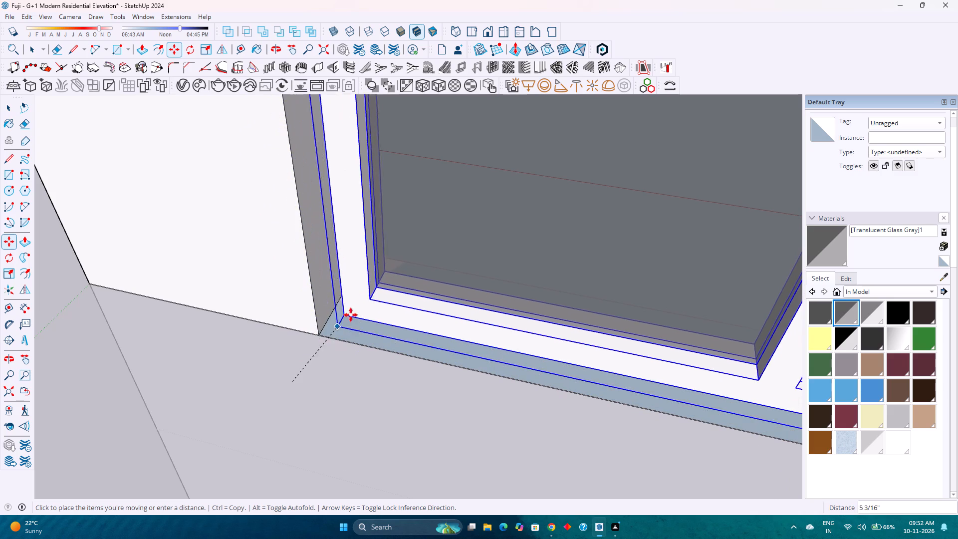
{"action": "left_click", "coordinate": [319, 335]}
{"action": "scroll", "coordinate": [318, 342], "scroll_direction": "down", "scroll_amount": 9}
{"action": "key", "text": "space"}
{"action": "scroll", "coordinate": [318, 342], "scroll_direction": "down", "scroll_amount": 6}
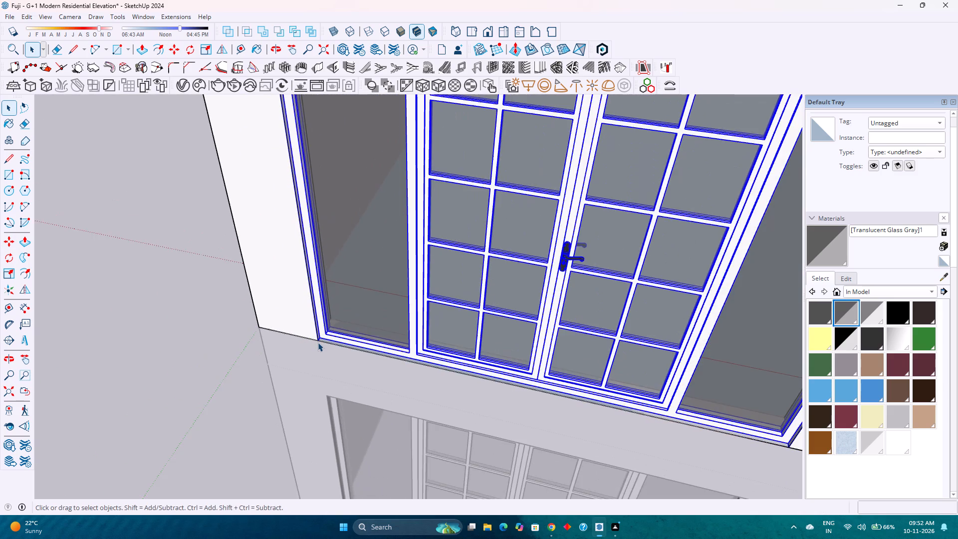
{"action": "key", "text": "Escape"}
{"action": "scroll", "coordinate": [318, 342], "scroll_direction": "down", "scroll_amount": 8}
Open the first-floor wall group and delete the large floor face enclosed by its walls.
{"action": "middle_click_drag", "start_coordinate": [319, 343], "coordinate": [449, 265]}
{"action": "middle_click_drag", "start_coordinate": [473, 261], "coordinate": [624, 251]}
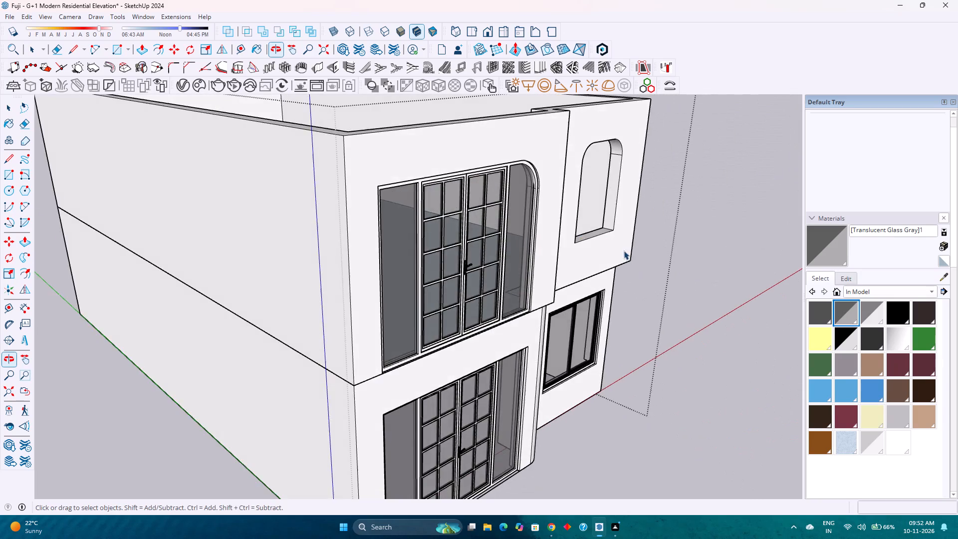
{"action": "middle_click_drag", "start_coordinate": [624, 251], "coordinate": [615, 245]}
{"action": "scroll", "coordinate": [607, 313], "scroll_direction": "down", "scroll_amount": 4}
{"action": "left_click", "coordinate": [663, 419]}
{"action": "scroll", "coordinate": [589, 329], "scroll_direction": "up", "scroll_amount": 3}
{"action": "middle_click_drag", "start_coordinate": [587, 327], "coordinate": [435, 466]}
{"action": "left_click", "coordinate": [311, 268]}
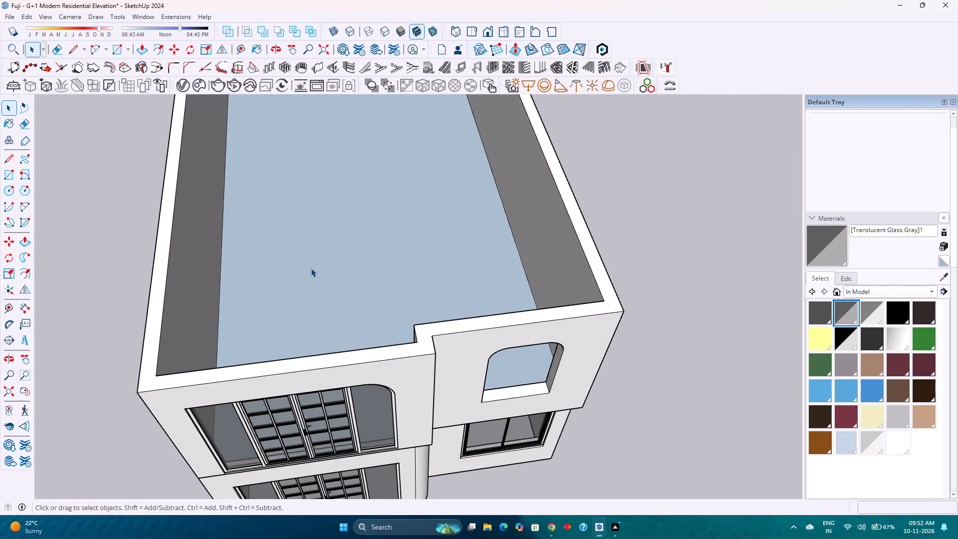
{"action": "left_click", "coordinate": [311, 268]}
{"action": "left_click", "coordinate": [319, 260]}
{"action": "left_click", "coordinate": [319, 260]}
{"action": "left_click", "coordinate": [324, 258]}
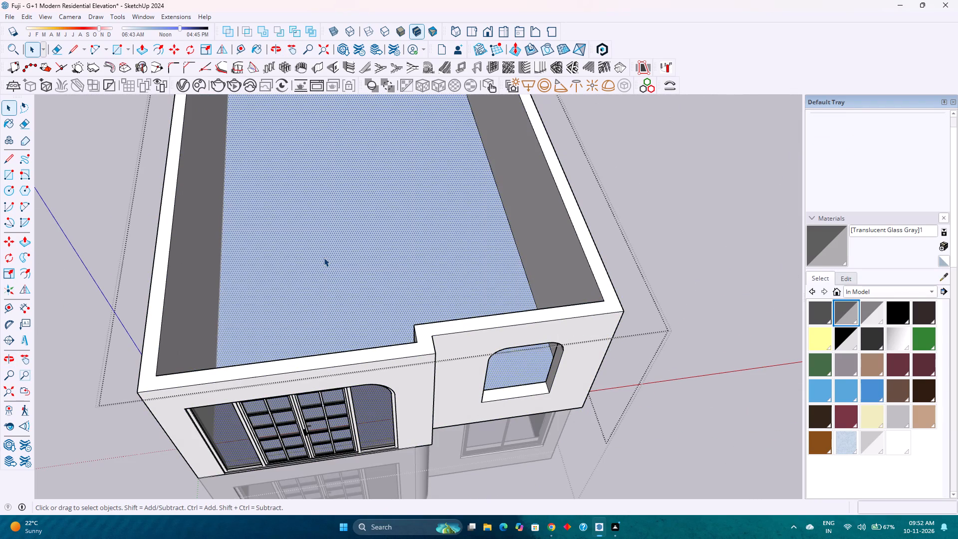
{"action": "key", "text": "Delete"}
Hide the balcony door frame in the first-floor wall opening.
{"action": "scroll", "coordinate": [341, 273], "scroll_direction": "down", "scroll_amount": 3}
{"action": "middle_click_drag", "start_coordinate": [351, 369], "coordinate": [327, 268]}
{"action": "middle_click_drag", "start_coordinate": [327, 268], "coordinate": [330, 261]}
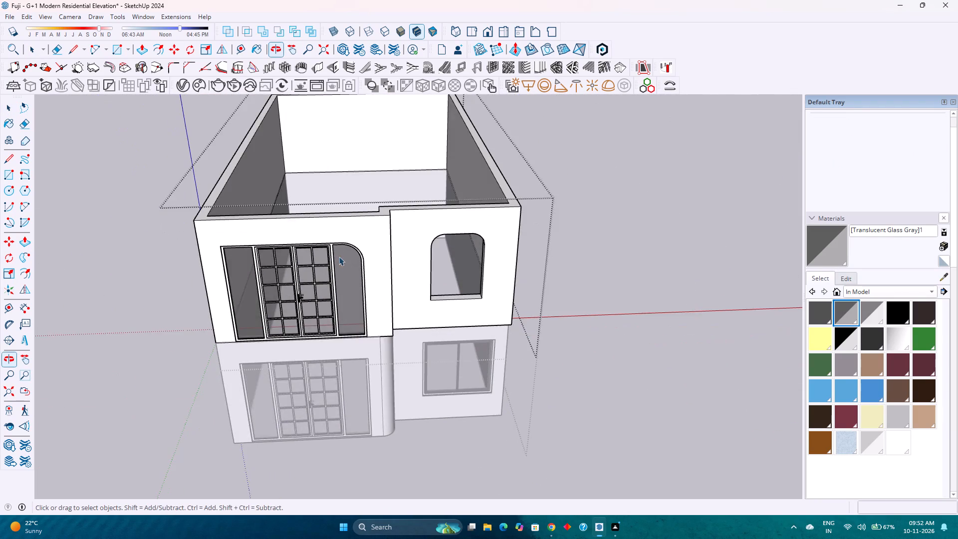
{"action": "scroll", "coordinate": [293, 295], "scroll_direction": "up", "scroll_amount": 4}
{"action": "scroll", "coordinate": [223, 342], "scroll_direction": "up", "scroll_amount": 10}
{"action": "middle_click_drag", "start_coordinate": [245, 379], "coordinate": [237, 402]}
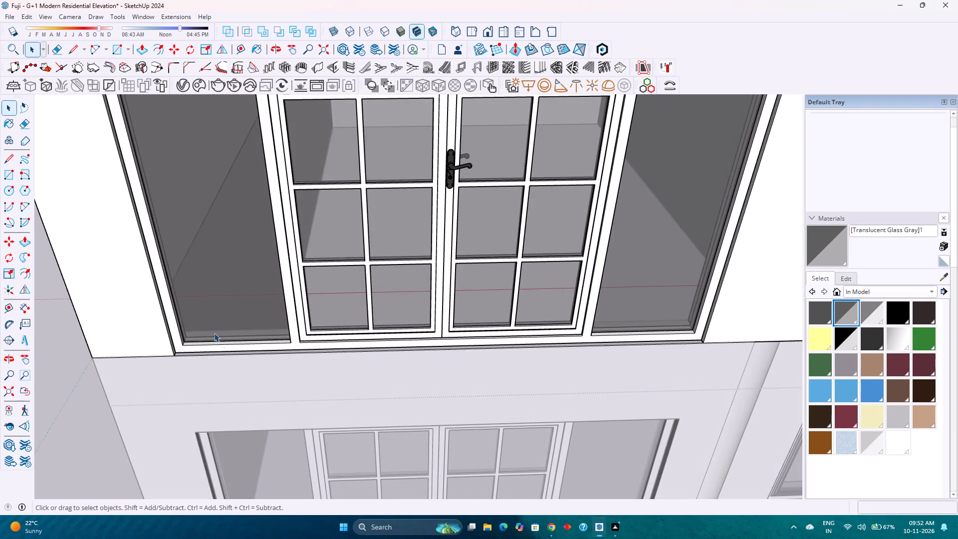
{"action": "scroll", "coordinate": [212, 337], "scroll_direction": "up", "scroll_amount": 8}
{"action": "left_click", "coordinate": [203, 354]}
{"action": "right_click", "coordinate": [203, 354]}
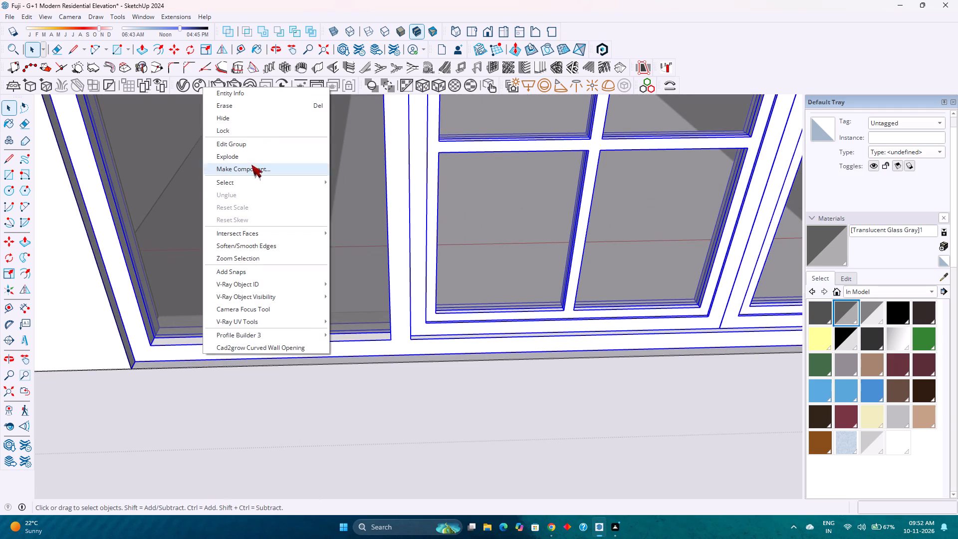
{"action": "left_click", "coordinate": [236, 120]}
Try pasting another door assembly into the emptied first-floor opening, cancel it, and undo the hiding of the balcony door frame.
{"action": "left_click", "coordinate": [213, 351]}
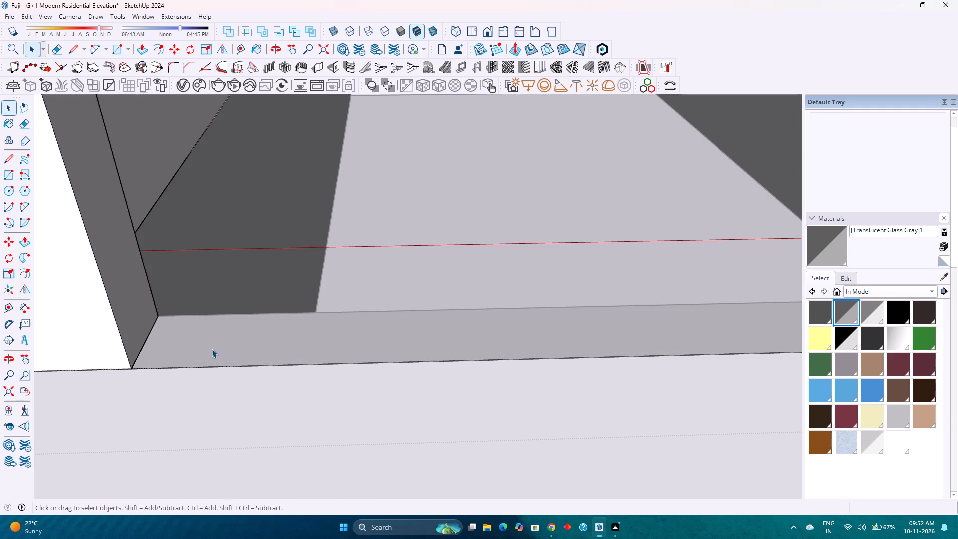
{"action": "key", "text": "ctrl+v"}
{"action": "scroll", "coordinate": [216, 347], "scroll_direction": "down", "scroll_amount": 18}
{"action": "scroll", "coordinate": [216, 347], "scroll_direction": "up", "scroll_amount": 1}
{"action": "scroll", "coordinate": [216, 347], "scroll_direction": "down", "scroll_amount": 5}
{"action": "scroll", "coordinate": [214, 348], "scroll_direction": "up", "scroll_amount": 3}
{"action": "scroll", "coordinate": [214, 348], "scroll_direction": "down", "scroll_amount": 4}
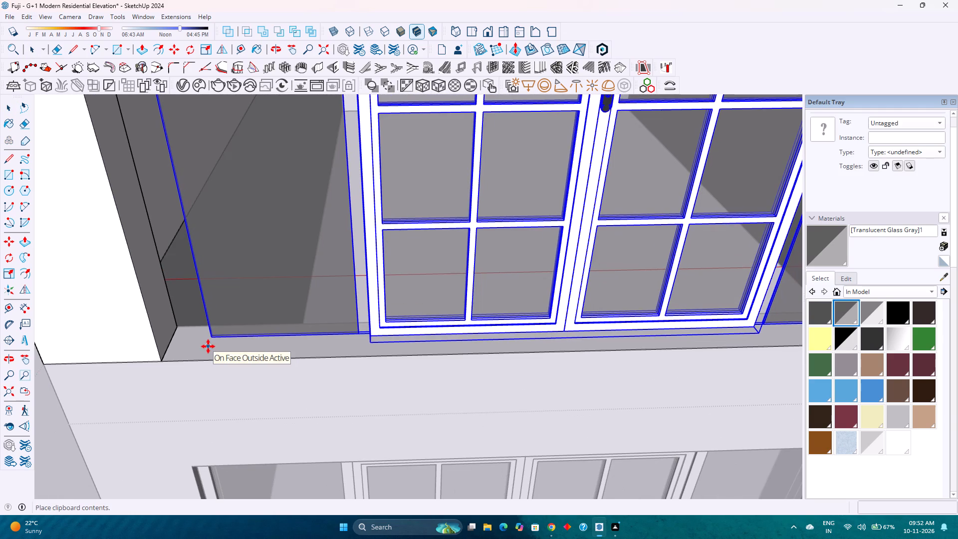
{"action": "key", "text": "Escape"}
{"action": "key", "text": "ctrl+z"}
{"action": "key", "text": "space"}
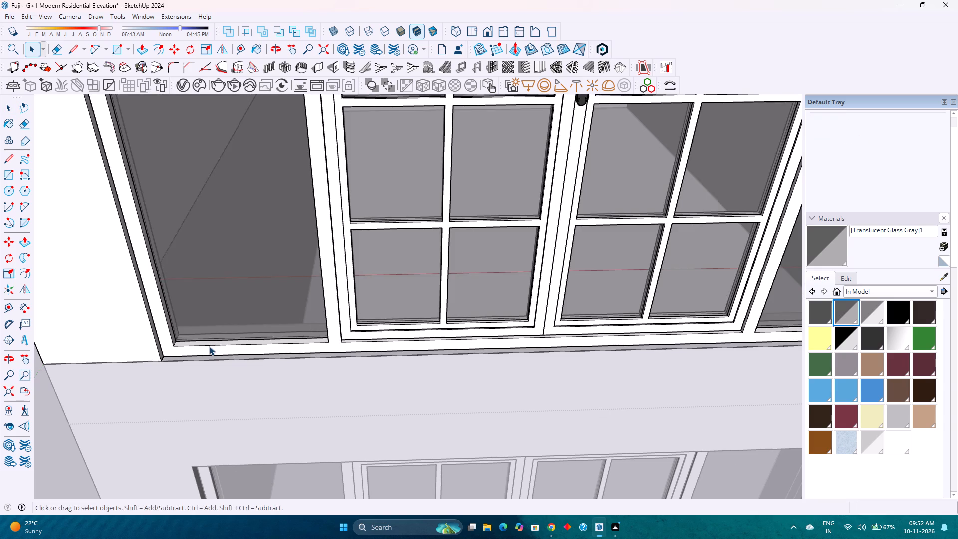
Turn the view to the front of the two-storey building and save the model.
{"action": "scroll", "coordinate": [209, 346], "scroll_direction": "down", "scroll_amount": 16}
{"action": "scroll", "coordinate": [209, 344], "scroll_direction": "up", "scroll_amount": 1}
{"action": "scroll", "coordinate": [207, 342], "scroll_direction": "down", "scroll_amount": 8}
{"action": "left_click", "coordinate": [555, 353]}
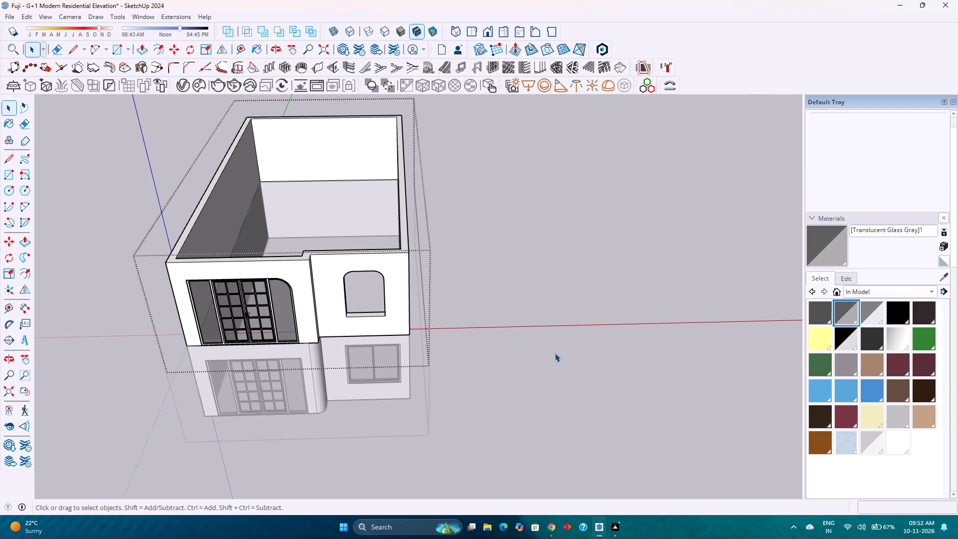
{"action": "middle_click_drag", "start_coordinate": [458, 370], "coordinate": [425, 231]}
{"action": "middle_click", "coordinate": [425, 231]}
{"action": "key", "text": "ctrl+s"}
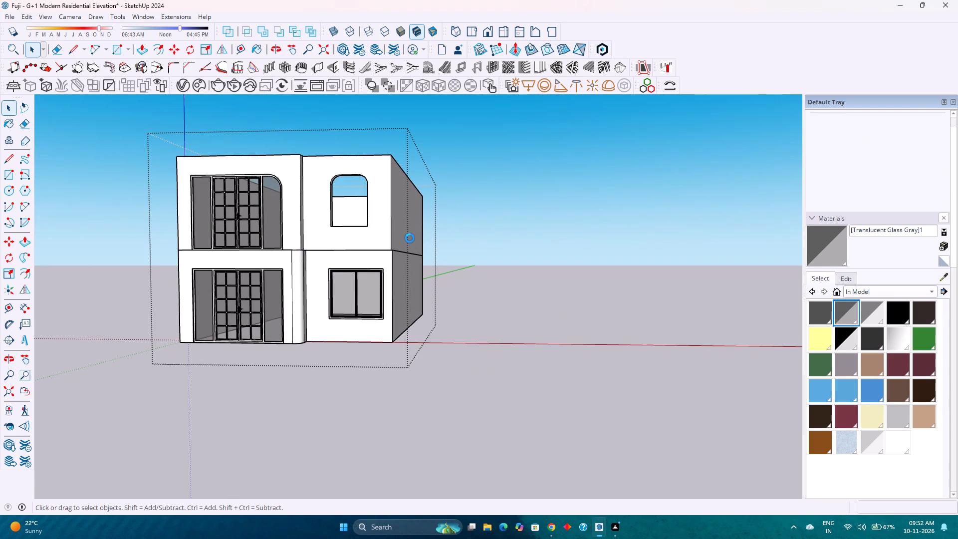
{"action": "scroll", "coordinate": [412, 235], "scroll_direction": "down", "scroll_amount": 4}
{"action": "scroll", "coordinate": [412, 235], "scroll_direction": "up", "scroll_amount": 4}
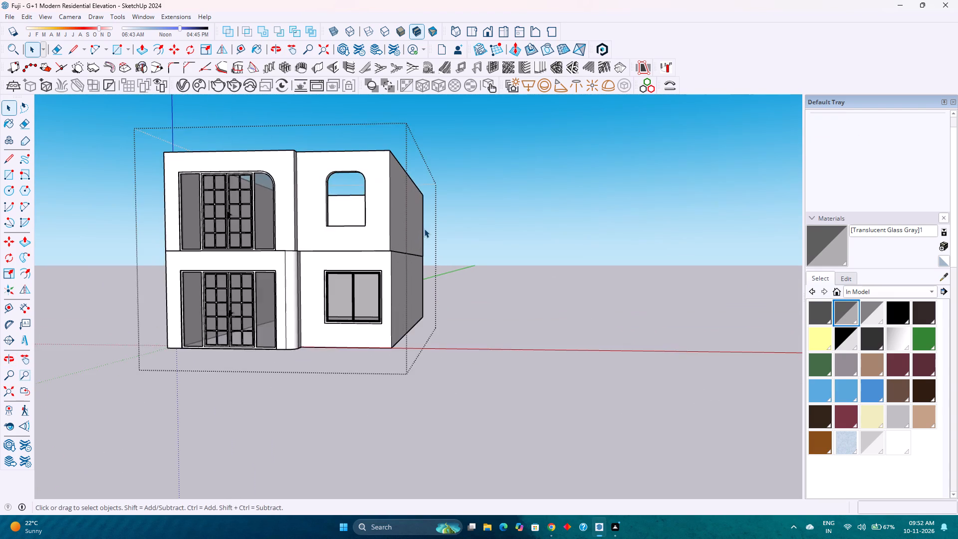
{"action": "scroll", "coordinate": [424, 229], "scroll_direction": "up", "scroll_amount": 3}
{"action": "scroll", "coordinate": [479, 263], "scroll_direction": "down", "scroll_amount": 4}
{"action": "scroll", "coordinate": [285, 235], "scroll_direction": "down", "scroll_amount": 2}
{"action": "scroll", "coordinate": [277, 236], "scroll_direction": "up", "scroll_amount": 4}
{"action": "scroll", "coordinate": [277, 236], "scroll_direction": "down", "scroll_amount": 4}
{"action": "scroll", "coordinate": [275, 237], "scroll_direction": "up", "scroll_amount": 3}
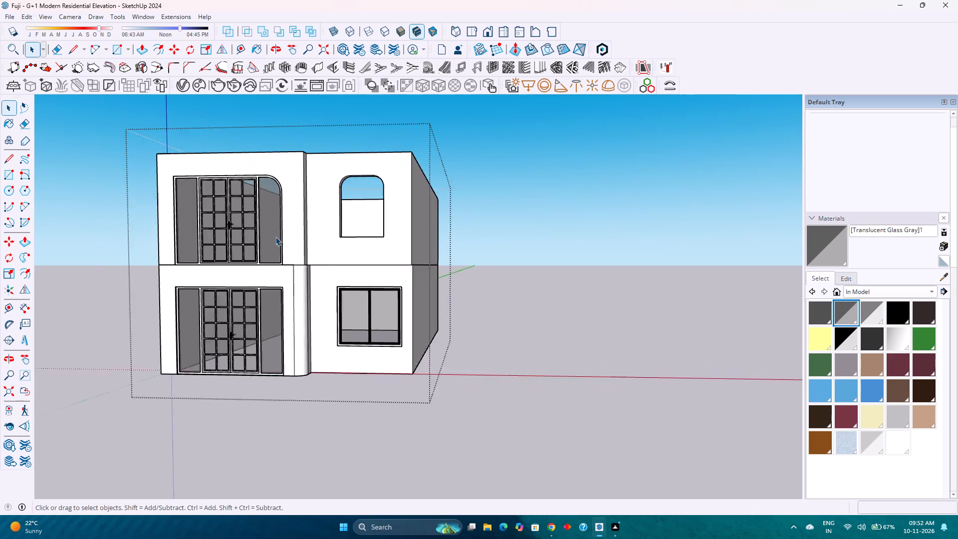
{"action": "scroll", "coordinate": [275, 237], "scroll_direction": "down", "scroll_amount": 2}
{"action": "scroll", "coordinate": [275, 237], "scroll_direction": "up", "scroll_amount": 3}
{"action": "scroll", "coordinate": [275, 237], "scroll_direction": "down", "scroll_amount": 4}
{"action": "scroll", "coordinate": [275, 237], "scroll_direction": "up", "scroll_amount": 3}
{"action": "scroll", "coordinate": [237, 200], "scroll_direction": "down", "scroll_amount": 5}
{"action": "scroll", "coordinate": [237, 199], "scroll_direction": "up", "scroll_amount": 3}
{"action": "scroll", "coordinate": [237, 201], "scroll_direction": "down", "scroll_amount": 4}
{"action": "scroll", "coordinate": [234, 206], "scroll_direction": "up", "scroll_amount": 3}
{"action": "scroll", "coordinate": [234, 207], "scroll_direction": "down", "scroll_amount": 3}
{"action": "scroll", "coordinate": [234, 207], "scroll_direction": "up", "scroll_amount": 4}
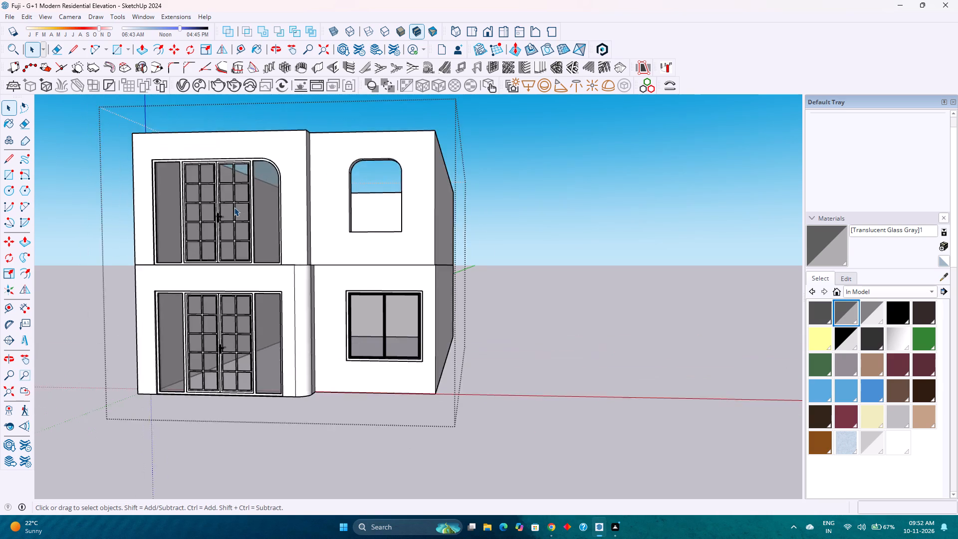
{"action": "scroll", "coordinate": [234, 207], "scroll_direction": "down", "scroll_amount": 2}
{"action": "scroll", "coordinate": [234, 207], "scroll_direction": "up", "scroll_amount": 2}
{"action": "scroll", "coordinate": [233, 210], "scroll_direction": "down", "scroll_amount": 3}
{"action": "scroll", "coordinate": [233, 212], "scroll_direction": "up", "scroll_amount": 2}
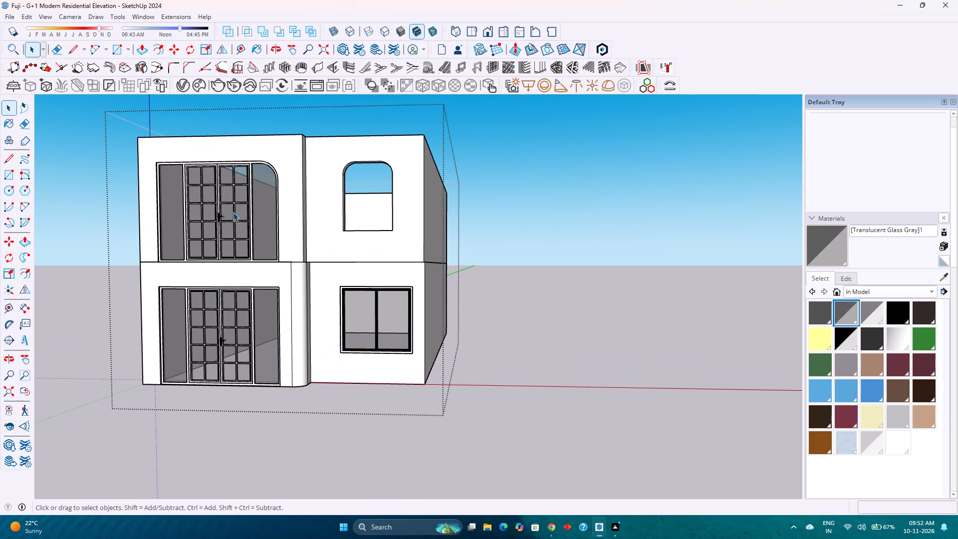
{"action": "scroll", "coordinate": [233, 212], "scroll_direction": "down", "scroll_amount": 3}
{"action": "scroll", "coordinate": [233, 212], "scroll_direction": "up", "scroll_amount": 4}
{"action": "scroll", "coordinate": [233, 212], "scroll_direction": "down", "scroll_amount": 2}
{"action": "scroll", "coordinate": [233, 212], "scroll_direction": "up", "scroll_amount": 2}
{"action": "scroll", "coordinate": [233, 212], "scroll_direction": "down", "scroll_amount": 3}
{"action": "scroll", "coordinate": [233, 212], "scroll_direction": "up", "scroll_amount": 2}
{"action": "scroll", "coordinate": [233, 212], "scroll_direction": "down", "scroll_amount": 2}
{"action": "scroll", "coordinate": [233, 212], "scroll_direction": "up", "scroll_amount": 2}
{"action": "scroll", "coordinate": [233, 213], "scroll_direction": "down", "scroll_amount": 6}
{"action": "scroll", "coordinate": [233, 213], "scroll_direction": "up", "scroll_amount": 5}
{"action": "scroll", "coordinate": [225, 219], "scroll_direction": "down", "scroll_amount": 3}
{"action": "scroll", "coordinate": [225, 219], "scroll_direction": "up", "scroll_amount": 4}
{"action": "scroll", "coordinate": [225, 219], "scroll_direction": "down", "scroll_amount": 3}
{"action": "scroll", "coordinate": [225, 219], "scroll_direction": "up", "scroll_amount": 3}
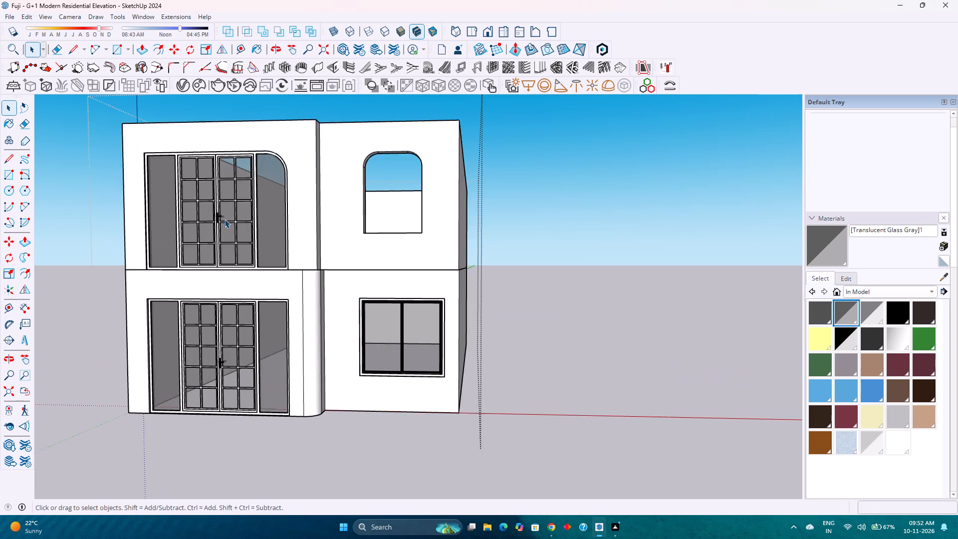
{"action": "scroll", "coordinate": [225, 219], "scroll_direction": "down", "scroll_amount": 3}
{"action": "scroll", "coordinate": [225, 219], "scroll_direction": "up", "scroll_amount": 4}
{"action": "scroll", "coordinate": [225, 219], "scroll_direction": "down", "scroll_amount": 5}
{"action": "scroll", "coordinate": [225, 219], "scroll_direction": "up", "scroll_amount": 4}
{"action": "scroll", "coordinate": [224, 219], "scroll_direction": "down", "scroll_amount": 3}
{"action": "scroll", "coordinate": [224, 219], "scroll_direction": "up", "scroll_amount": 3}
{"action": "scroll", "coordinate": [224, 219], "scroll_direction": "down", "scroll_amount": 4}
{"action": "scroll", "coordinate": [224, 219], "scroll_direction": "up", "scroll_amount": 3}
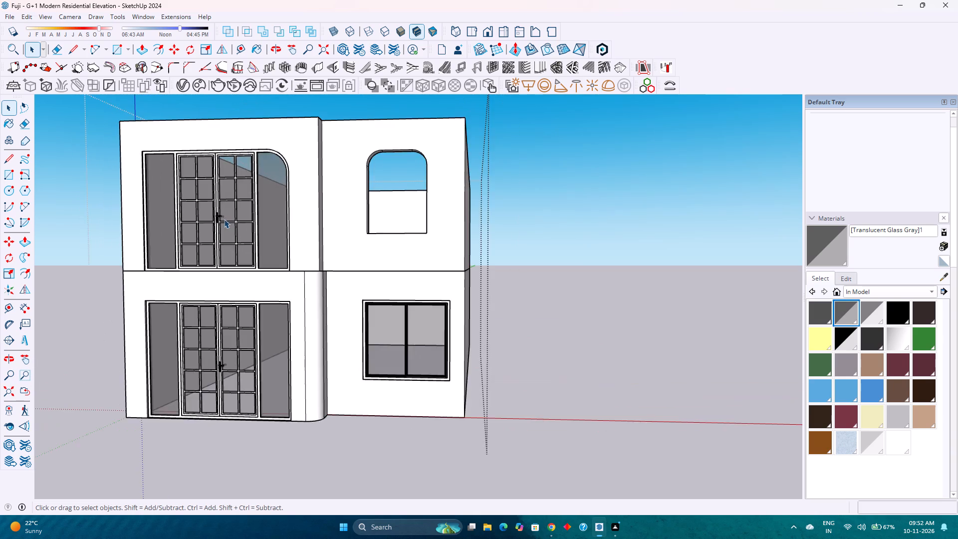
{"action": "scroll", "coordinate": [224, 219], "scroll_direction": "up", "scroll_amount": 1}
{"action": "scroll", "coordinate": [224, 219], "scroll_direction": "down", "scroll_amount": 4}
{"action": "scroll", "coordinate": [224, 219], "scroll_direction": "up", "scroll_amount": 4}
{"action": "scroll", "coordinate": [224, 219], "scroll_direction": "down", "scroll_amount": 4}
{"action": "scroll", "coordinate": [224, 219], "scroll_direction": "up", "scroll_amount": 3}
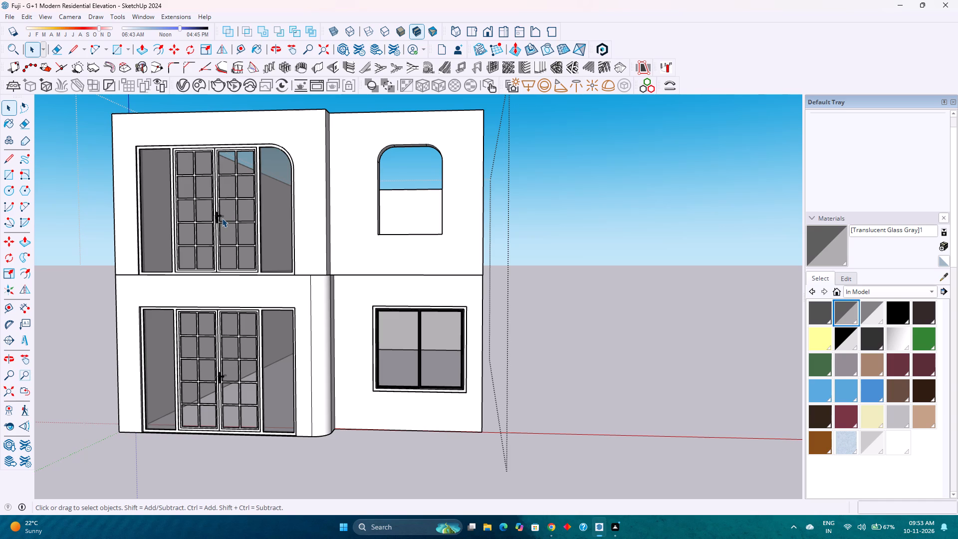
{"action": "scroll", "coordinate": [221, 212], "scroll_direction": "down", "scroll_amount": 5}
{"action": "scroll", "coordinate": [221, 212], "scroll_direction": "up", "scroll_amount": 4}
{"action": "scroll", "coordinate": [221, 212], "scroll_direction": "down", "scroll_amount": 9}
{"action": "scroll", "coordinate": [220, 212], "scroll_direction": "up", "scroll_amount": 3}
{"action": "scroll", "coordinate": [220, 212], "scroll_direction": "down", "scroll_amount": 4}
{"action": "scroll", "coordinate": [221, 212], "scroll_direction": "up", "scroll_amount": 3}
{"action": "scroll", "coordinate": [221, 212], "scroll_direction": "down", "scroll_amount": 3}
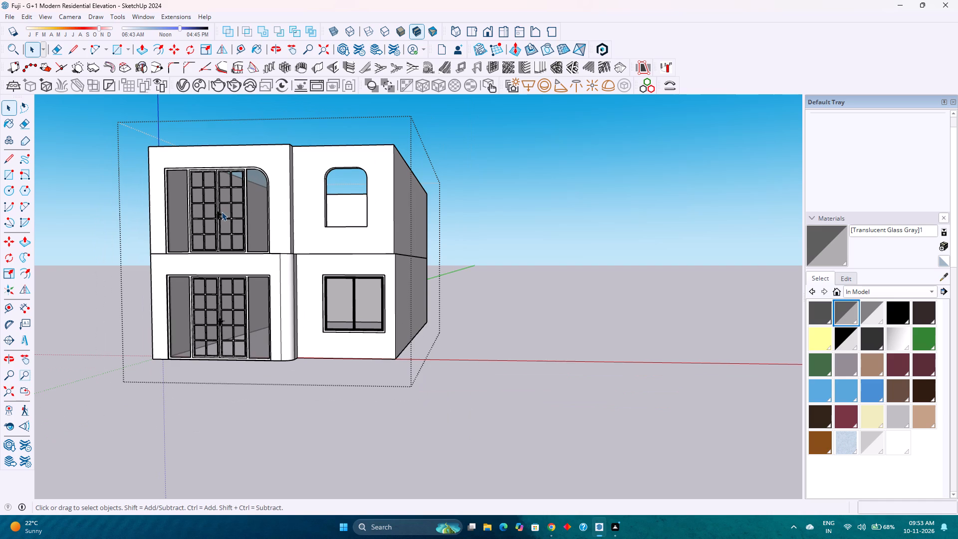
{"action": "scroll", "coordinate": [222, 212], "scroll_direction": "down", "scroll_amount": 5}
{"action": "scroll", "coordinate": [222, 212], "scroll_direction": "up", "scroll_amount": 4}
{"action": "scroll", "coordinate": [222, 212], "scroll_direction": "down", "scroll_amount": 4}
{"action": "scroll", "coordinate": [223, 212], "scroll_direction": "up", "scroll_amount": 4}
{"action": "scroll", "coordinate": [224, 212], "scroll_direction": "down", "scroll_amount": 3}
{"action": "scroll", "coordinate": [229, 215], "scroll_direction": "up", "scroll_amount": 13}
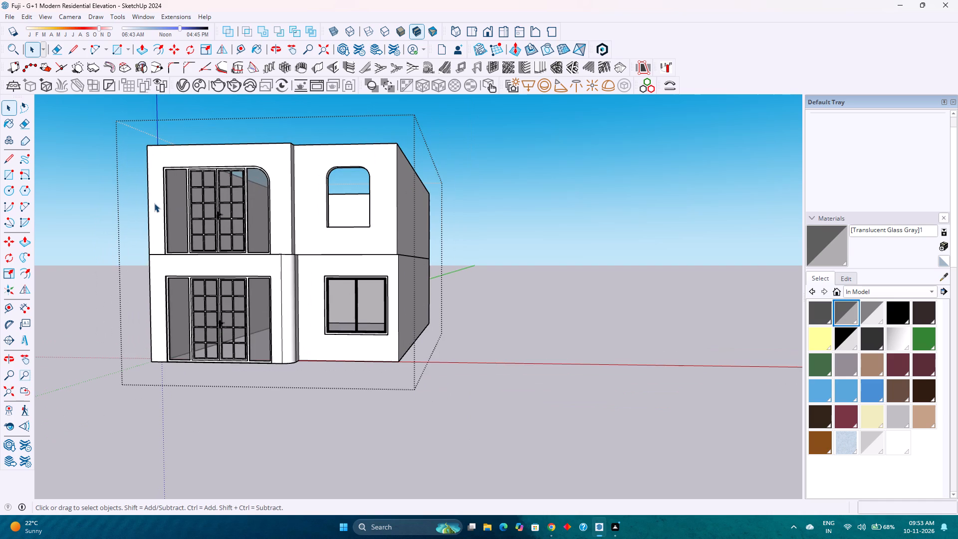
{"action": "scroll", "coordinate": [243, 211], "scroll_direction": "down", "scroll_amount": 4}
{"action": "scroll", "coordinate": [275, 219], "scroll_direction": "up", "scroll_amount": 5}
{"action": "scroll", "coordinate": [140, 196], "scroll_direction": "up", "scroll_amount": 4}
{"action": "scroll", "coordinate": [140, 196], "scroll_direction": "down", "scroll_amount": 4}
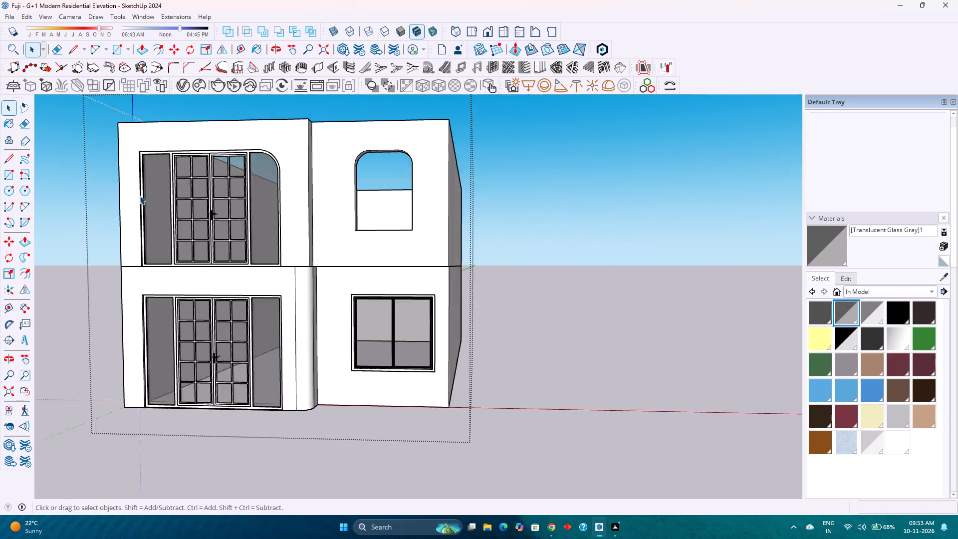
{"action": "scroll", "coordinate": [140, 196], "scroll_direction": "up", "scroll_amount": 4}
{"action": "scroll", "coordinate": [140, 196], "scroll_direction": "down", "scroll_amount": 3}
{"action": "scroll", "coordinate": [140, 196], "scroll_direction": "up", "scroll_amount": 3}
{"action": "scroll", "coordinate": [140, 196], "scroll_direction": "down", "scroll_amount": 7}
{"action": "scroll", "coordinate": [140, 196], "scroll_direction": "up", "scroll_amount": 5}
Open the first-floor wall group and select the front wall face around the arched window opening.
{"action": "middle_click_drag", "start_coordinate": [133, 199], "coordinate": [197, 216]}
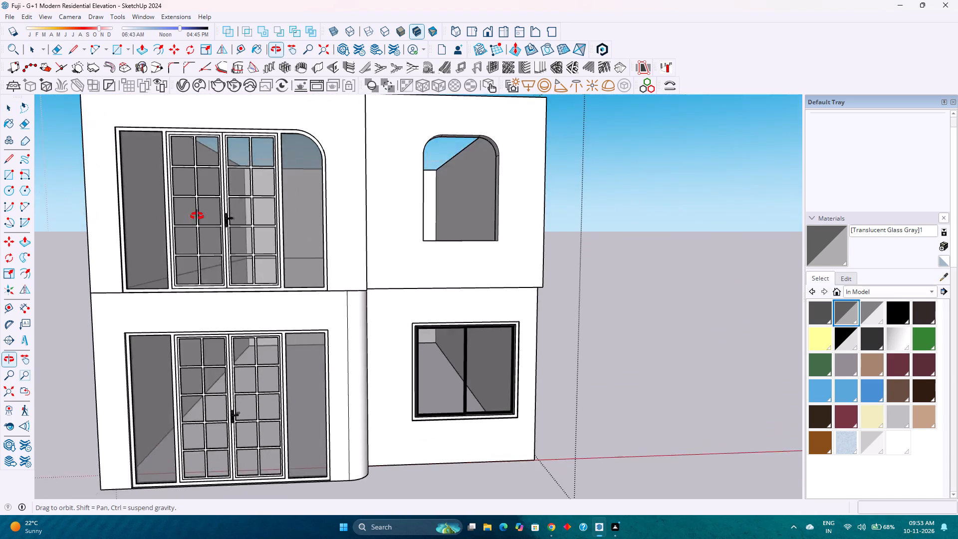
{"action": "middle_click_drag", "start_coordinate": [197, 216], "coordinate": [438, 246]}
{"action": "scroll", "coordinate": [438, 246], "scroll_direction": "down", "scroll_amount": 9}
{"action": "middle_click_drag", "start_coordinate": [434, 252], "coordinate": [180, 239]}
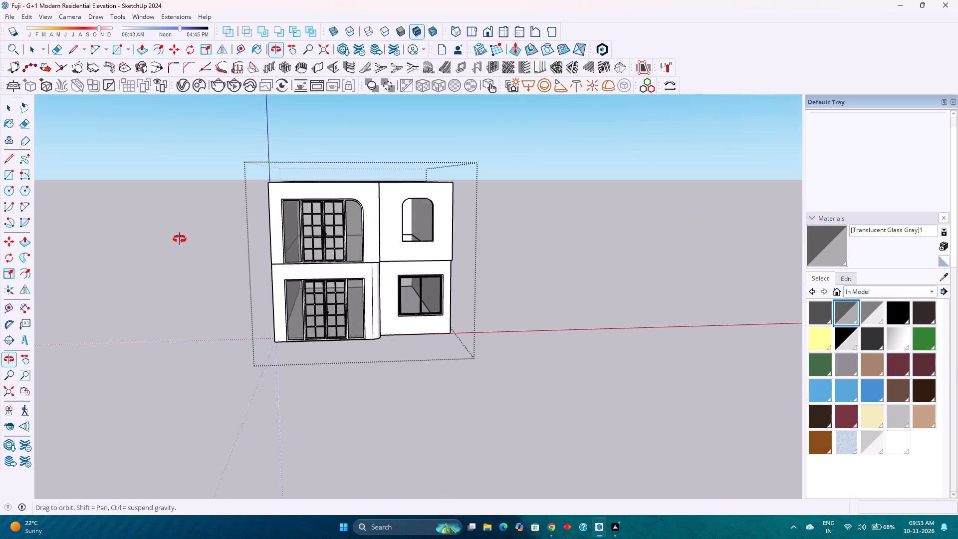
{"action": "middle_click_drag", "start_coordinate": [180, 239], "coordinate": [180, 239]}
{"action": "scroll", "coordinate": [183, 237], "scroll_direction": "up", "scroll_amount": 1}
{"action": "scroll", "coordinate": [194, 238], "scroll_direction": "down", "scroll_amount": 5}
{"action": "scroll", "coordinate": [382, 243], "scroll_direction": "up", "scroll_amount": 3}
{"action": "middle_click_drag", "start_coordinate": [380, 243], "coordinate": [188, 249]}
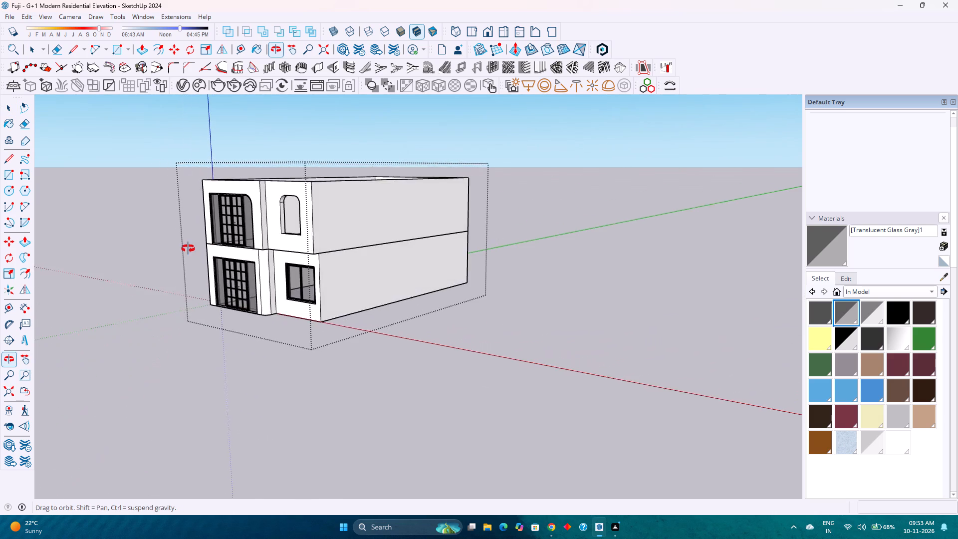
{"action": "middle_click_drag", "start_coordinate": [188, 249], "coordinate": [327, 241]}
{"action": "scroll", "coordinate": [331, 241], "scroll_direction": "up", "scroll_amount": 12}
{"action": "double_click", "coordinate": [321, 237]}
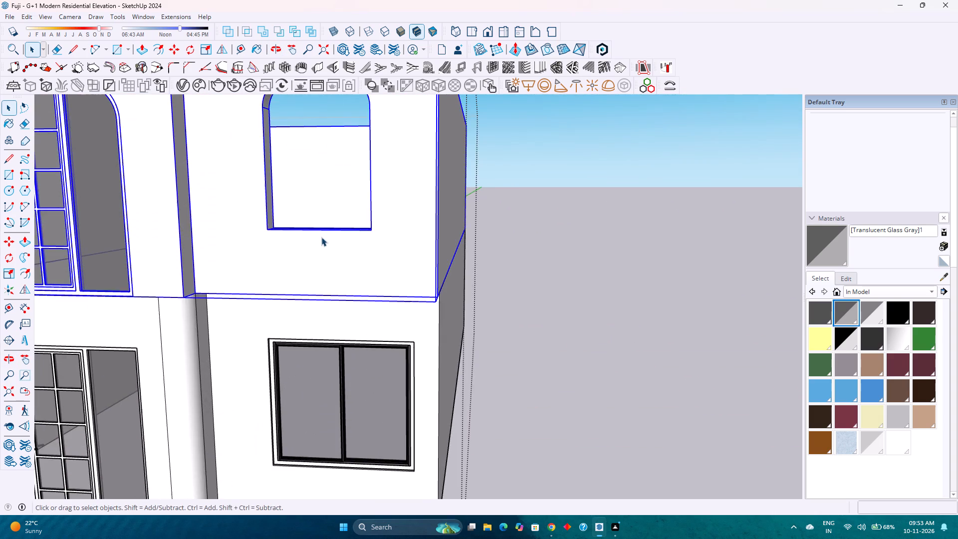
{"action": "scroll", "coordinate": [320, 237], "scroll_direction": "up", "scroll_amount": 3}
{"action": "left_click", "coordinate": [320, 237]}
{"action": "scroll", "coordinate": [321, 237], "scroll_direction": "up", "scroll_amount": 3}
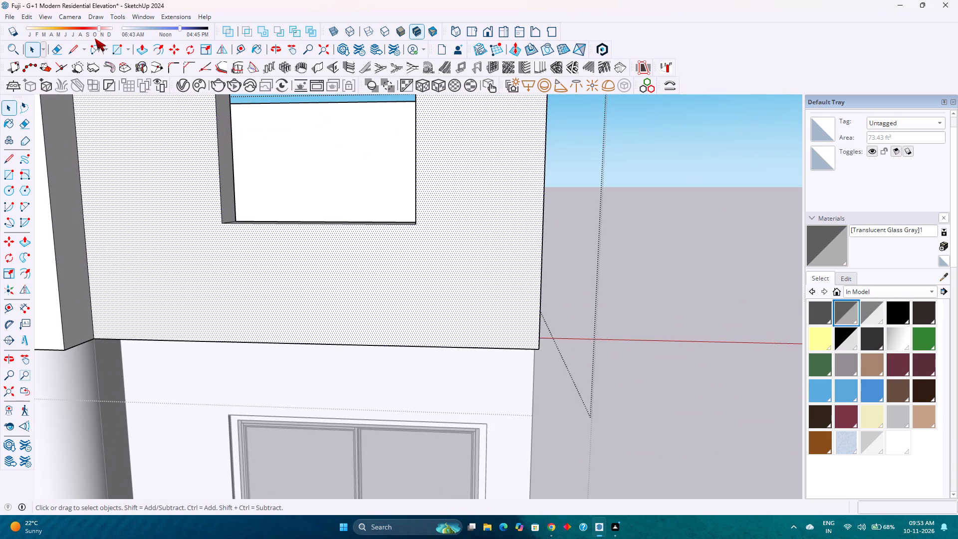
Examine the arched first-floor window opening against the ground-floor window from low and frontal viewpoints.
{"action": "scroll", "coordinate": [105, 43], "scroll_direction": "down", "scroll_amount": 4}
{"action": "scroll", "coordinate": [221, 211], "scroll_direction": "down", "scroll_amount": 13}
{"action": "scroll", "coordinate": [221, 214], "scroll_direction": "up", "scroll_amount": 3}
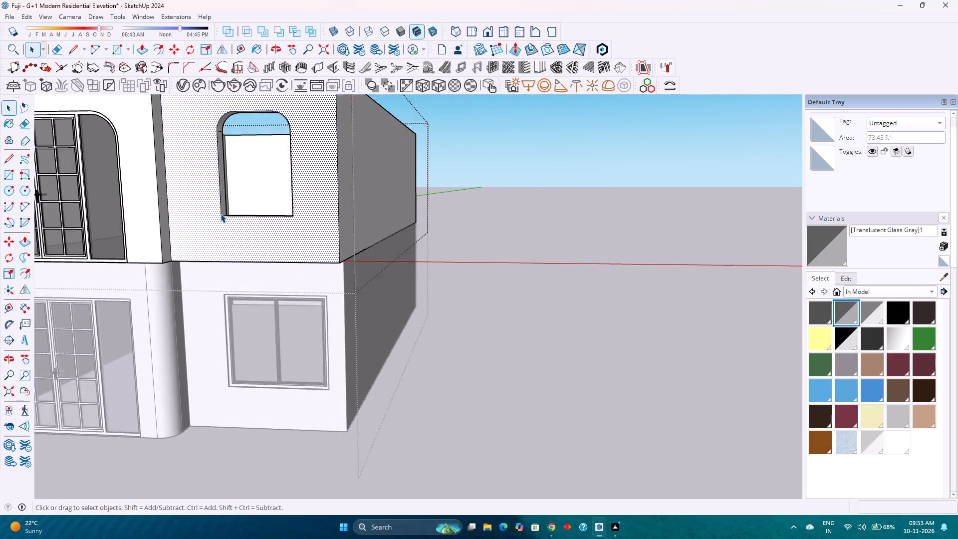
{"action": "scroll", "coordinate": [221, 214], "scroll_direction": "down", "scroll_amount": 2}
{"action": "scroll", "coordinate": [221, 214], "scroll_direction": "up", "scroll_amount": 3}
{"action": "scroll", "coordinate": [221, 214], "scroll_direction": "down", "scroll_amount": 16}
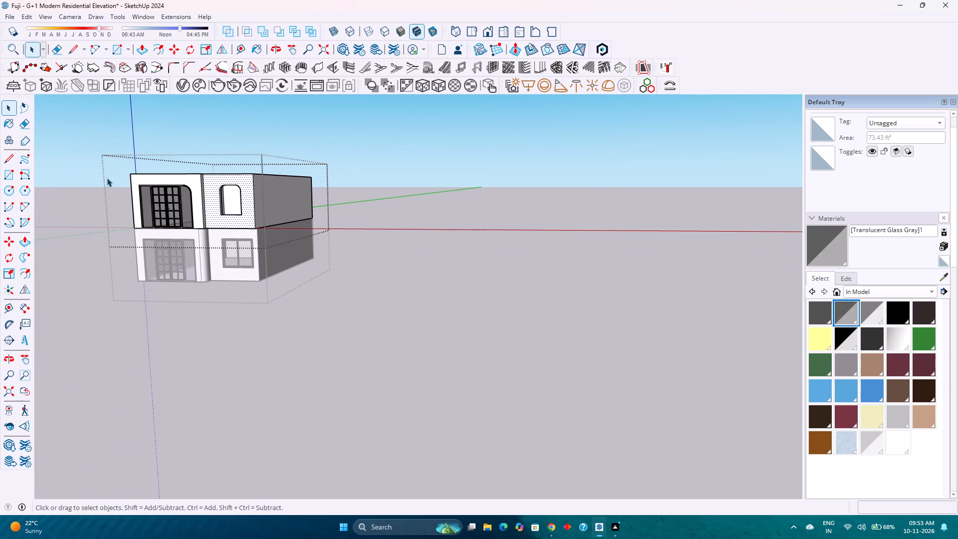
{"action": "scroll", "coordinate": [106, 177], "scroll_direction": "up", "scroll_amount": 11}
{"action": "middle_click_drag", "start_coordinate": [249, 262], "coordinate": [273, 166]}
{"action": "middle_click_drag", "start_coordinate": [382, 225], "coordinate": [348, 254]}
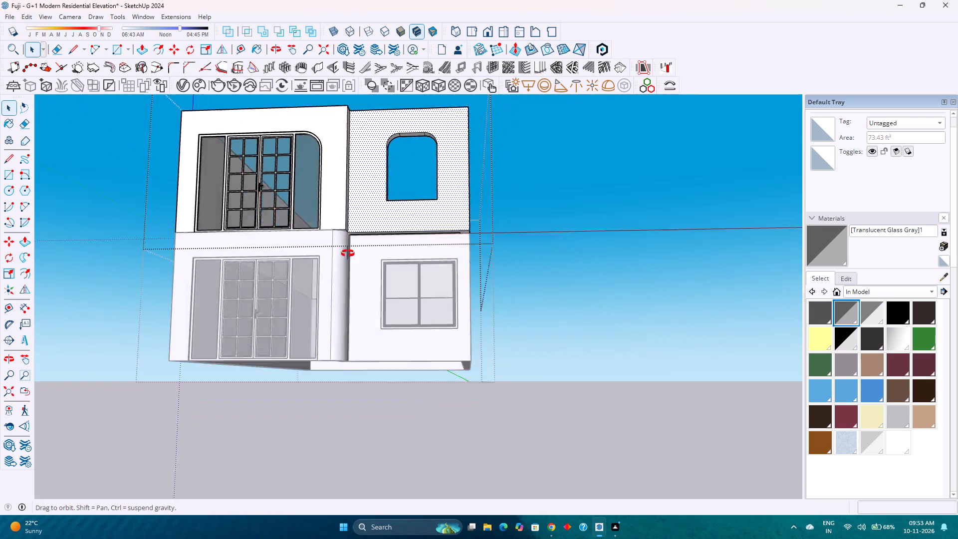
{"action": "middle_click_drag", "start_coordinate": [348, 254], "coordinate": [320, 266]}
{"action": "scroll", "coordinate": [325, 244], "scroll_direction": "up", "scroll_amount": 3}
{"action": "middle_click_drag", "start_coordinate": [325, 243], "coordinate": [327, 259]}
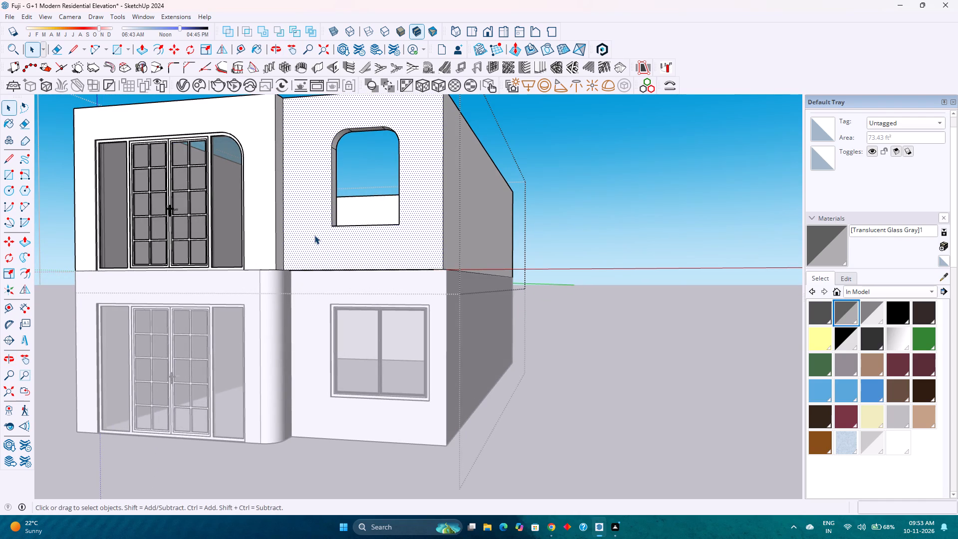
{"action": "scroll", "coordinate": [313, 235], "scroll_direction": "down", "scroll_amount": 2}
{"action": "scroll", "coordinate": [313, 235], "scroll_direction": "up", "scroll_amount": 3}
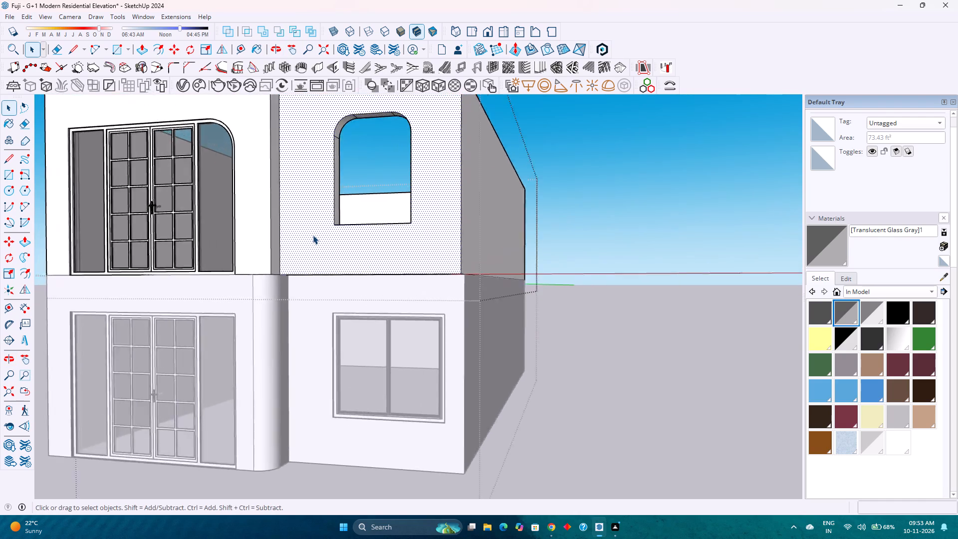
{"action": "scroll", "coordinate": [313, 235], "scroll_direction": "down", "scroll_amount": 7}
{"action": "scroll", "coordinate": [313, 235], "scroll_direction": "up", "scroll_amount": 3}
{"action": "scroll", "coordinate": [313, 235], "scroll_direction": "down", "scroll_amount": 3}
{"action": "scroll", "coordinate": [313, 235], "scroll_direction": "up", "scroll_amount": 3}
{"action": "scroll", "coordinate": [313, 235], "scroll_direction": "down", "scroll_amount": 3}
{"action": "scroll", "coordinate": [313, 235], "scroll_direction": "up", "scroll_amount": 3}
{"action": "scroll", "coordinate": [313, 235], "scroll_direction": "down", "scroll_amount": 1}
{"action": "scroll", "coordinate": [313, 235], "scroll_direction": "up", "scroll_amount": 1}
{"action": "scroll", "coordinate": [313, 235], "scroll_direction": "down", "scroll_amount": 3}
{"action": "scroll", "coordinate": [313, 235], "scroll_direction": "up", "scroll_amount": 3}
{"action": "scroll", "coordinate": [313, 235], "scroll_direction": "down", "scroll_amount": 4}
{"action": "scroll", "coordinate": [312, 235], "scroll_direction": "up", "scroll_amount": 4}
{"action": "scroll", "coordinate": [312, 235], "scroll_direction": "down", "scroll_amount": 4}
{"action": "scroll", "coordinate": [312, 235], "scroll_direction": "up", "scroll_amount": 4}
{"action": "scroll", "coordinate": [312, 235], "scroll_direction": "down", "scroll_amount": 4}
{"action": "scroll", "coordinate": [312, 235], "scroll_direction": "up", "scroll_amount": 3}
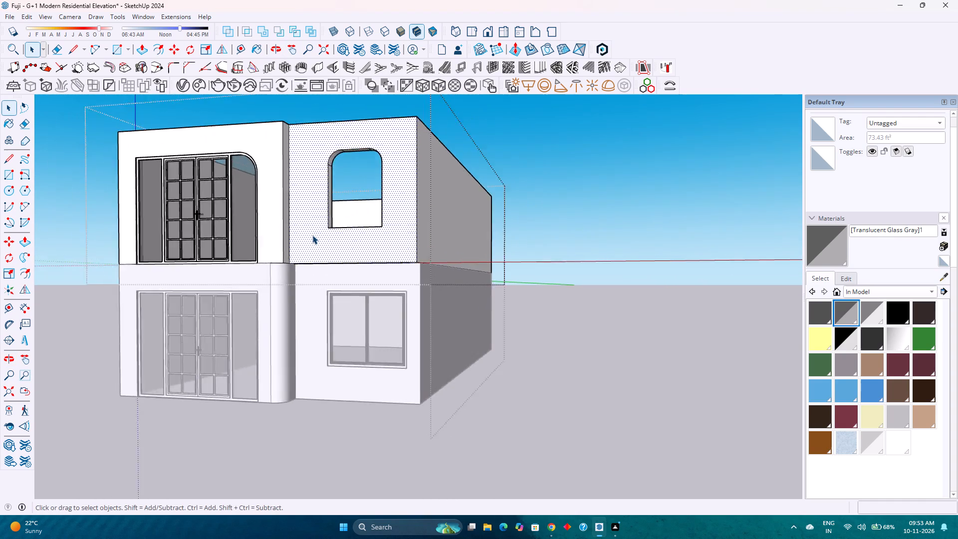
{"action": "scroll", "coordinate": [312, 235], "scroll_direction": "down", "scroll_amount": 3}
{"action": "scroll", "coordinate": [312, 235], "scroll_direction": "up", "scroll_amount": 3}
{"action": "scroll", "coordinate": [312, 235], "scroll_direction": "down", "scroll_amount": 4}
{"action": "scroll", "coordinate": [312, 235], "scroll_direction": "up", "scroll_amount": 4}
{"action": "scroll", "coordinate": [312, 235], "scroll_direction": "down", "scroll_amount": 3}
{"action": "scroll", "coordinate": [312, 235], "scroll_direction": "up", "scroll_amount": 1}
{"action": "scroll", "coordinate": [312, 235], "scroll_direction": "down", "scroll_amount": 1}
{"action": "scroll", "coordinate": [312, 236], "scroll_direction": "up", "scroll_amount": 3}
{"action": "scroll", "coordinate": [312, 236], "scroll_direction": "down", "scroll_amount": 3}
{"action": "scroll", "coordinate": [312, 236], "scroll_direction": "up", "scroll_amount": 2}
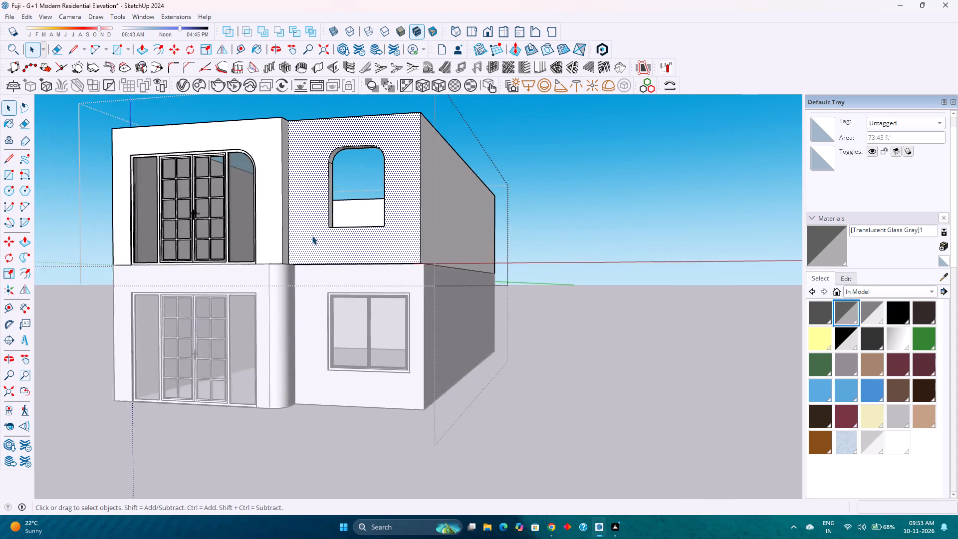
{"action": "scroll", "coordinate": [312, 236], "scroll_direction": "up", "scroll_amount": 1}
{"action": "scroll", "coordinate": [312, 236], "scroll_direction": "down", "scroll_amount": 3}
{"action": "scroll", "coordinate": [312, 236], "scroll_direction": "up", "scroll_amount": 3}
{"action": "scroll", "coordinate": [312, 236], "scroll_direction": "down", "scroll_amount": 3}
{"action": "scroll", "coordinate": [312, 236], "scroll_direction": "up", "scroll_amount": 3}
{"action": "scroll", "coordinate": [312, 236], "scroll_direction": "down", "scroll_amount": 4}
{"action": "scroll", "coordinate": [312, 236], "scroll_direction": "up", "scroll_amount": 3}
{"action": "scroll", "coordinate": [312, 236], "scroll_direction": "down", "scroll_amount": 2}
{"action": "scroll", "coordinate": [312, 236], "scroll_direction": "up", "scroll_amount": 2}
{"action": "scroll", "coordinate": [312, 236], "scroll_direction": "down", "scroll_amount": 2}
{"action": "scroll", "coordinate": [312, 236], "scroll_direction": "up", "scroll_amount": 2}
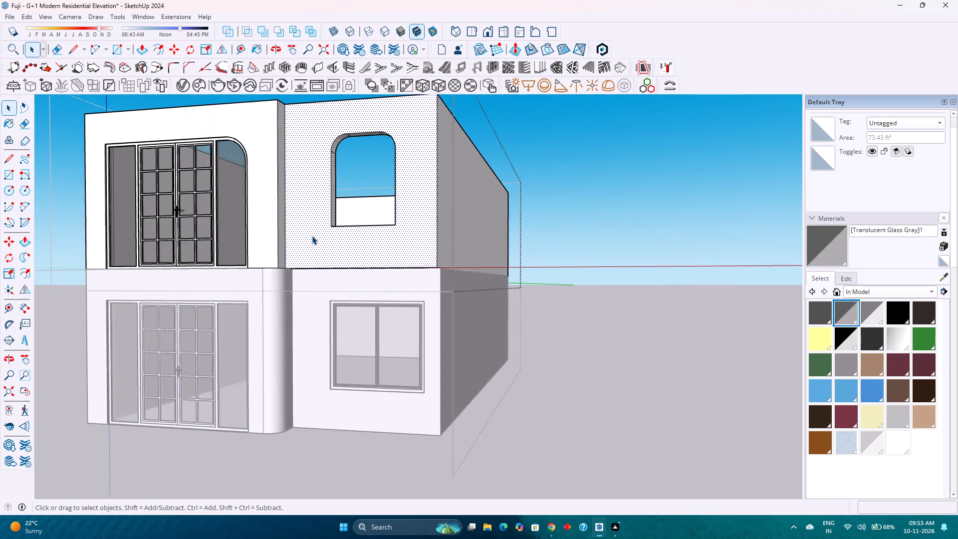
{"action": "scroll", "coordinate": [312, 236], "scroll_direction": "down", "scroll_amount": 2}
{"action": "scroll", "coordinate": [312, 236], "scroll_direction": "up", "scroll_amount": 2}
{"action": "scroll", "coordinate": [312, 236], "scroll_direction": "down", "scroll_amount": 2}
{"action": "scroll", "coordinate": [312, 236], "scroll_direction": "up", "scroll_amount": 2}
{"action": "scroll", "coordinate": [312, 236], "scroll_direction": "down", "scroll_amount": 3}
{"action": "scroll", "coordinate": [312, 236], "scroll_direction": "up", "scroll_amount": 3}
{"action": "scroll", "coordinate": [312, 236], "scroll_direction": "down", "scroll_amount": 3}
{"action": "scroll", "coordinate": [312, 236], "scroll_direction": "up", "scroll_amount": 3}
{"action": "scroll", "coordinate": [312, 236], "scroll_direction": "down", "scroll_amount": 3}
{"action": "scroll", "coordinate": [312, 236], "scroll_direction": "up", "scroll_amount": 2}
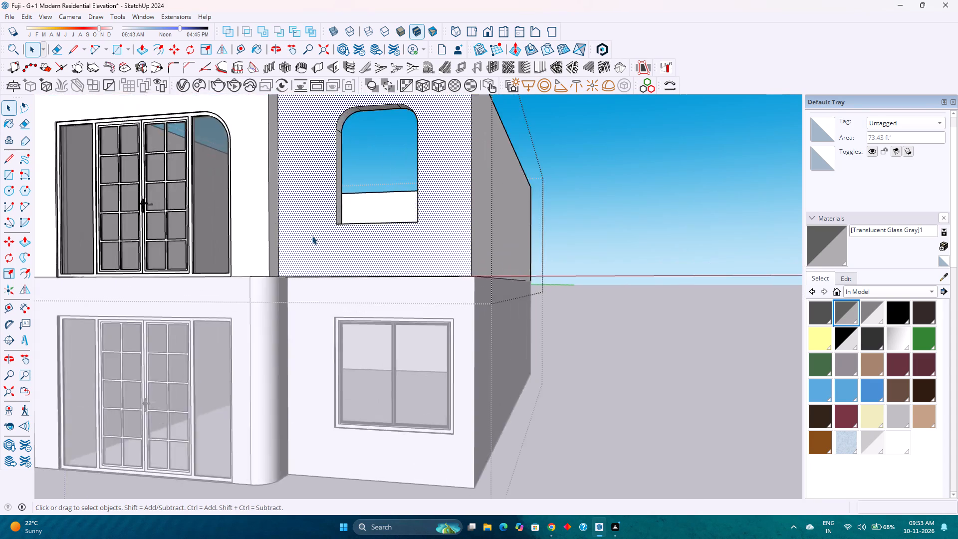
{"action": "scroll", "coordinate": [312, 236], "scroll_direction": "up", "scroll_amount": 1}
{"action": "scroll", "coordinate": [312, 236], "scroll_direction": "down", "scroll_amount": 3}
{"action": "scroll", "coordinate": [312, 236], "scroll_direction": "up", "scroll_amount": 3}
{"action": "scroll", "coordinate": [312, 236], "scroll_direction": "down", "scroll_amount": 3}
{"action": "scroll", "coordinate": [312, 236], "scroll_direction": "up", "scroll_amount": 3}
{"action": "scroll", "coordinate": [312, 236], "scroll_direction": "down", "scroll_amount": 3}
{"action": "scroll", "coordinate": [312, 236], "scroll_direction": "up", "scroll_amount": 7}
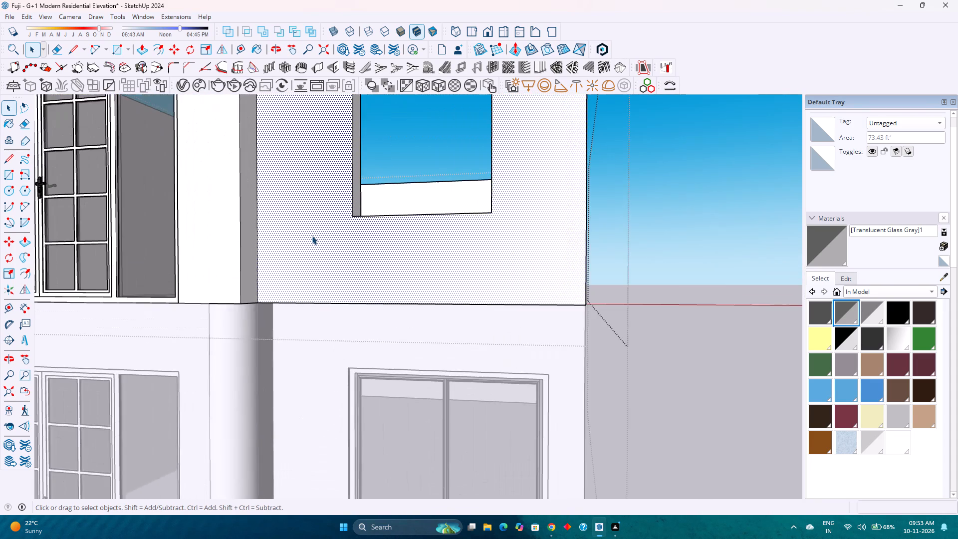
Examine the first-floor front wall, side wall and open top of the building from the front corner and above.
{"action": "middle_click_drag", "start_coordinate": [312, 238], "coordinate": [315, 265]}
{"action": "scroll", "coordinate": [315, 265], "scroll_direction": "down", "scroll_amount": 8}
{"action": "scroll", "coordinate": [324, 191], "scroll_direction": "up", "scroll_amount": 2}
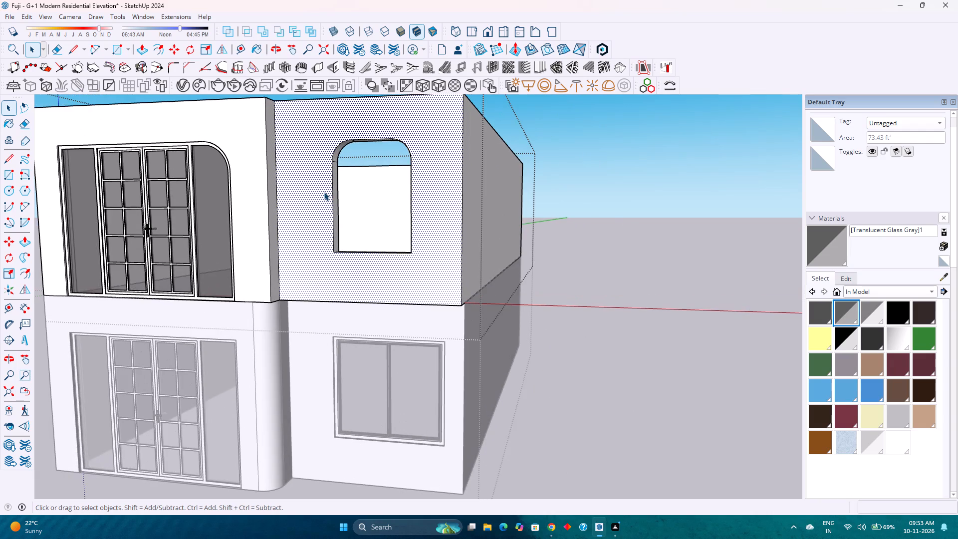
{"action": "scroll", "coordinate": [324, 192], "scroll_direction": "down", "scroll_amount": 3}
{"action": "scroll", "coordinate": [324, 192], "scroll_direction": "up", "scroll_amount": 3}
{"action": "scroll", "coordinate": [322, 193], "scroll_direction": "down", "scroll_amount": 4}
{"action": "scroll", "coordinate": [322, 194], "scroll_direction": "up", "scroll_amount": 4}
{"action": "scroll", "coordinate": [322, 194], "scroll_direction": "down", "scroll_amount": 5}
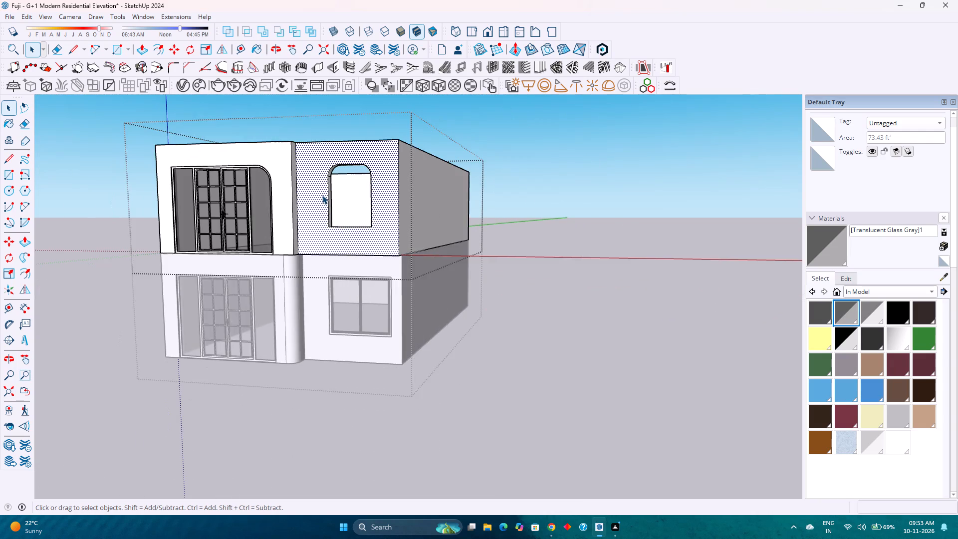
{"action": "scroll", "coordinate": [322, 195], "scroll_direction": "down", "scroll_amount": 6}
{"action": "scroll", "coordinate": [351, 169], "scroll_direction": "up", "scroll_amount": 7}
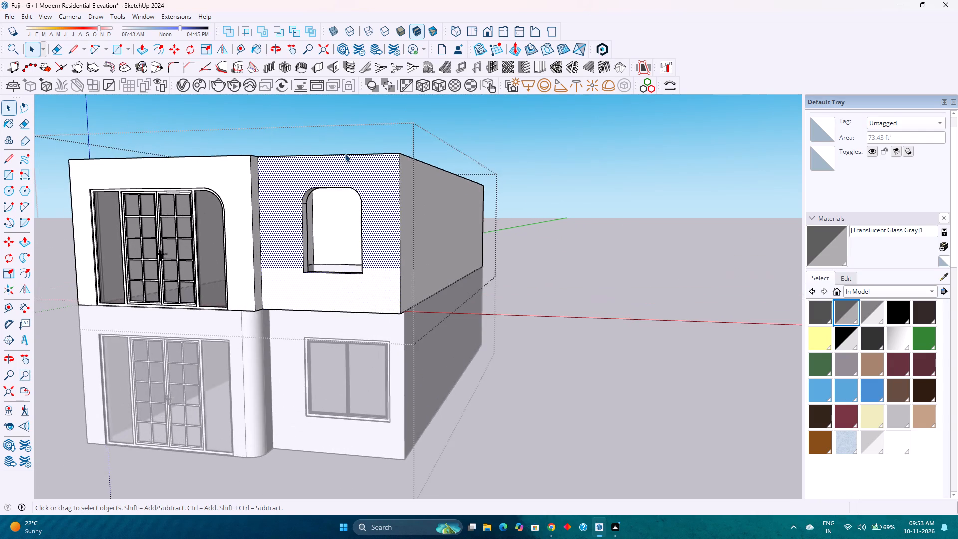
{"action": "middle_click_drag", "start_coordinate": [342, 157], "coordinate": [235, 291]}
{"action": "middle_click_drag", "start_coordinate": [235, 291], "coordinate": [214, 238]}
{"action": "scroll", "coordinate": [213, 237], "scroll_direction": "down", "scroll_amount": 4}
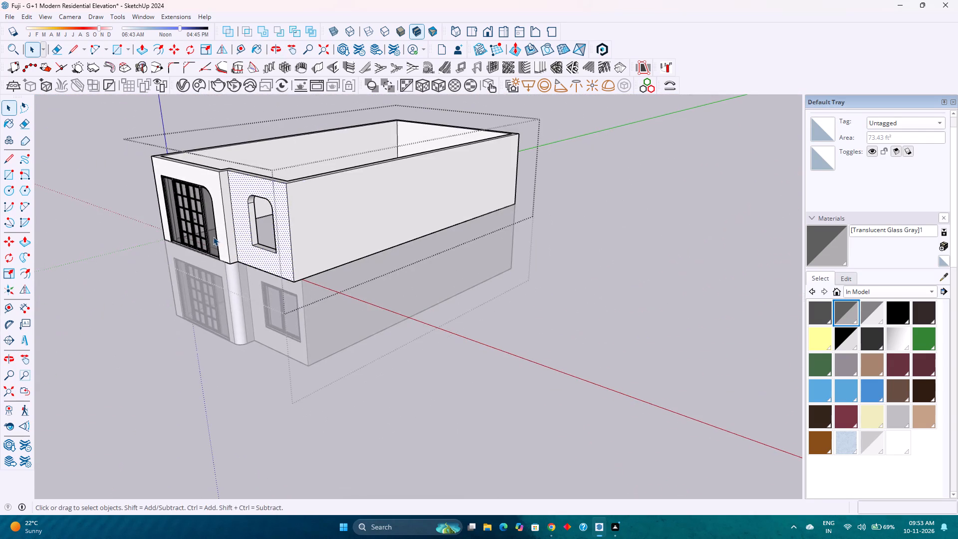
{"action": "middle_click_drag", "start_coordinate": [203, 177], "coordinate": [204, 170]}
{"action": "scroll", "coordinate": [204, 172], "scroll_direction": "down", "scroll_amount": 1}
{"action": "middle_click_drag", "start_coordinate": [208, 211], "coordinate": [267, 185]}
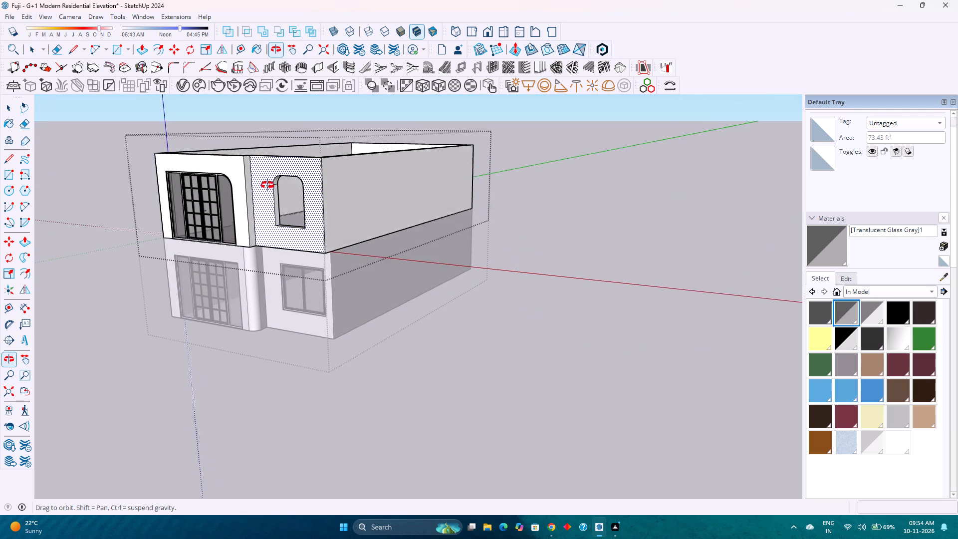
{"action": "middle_click_drag", "start_coordinate": [267, 185], "coordinate": [268, 186]}
{"action": "middle_click", "coordinate": [268, 186]}
{"action": "scroll", "coordinate": [251, 208], "scroll_direction": "up", "scroll_amount": 3}
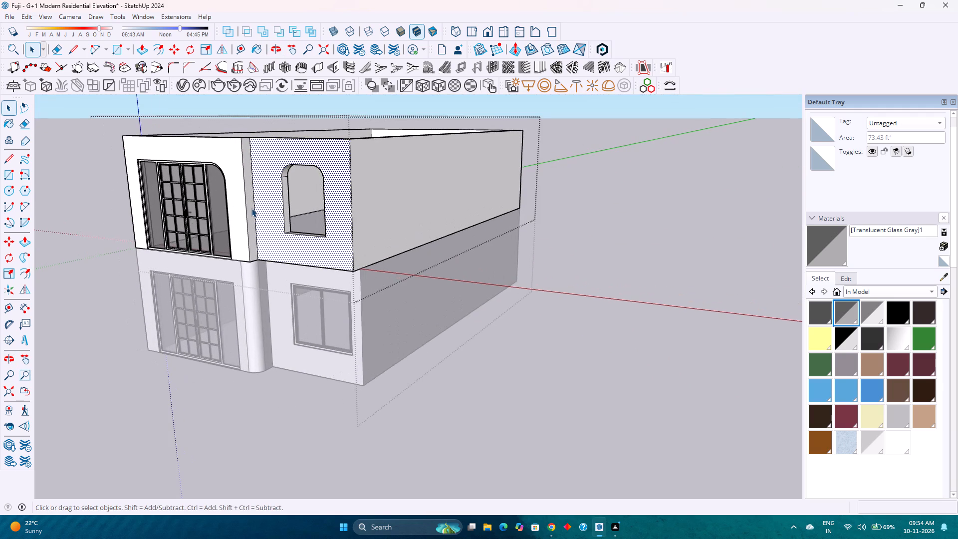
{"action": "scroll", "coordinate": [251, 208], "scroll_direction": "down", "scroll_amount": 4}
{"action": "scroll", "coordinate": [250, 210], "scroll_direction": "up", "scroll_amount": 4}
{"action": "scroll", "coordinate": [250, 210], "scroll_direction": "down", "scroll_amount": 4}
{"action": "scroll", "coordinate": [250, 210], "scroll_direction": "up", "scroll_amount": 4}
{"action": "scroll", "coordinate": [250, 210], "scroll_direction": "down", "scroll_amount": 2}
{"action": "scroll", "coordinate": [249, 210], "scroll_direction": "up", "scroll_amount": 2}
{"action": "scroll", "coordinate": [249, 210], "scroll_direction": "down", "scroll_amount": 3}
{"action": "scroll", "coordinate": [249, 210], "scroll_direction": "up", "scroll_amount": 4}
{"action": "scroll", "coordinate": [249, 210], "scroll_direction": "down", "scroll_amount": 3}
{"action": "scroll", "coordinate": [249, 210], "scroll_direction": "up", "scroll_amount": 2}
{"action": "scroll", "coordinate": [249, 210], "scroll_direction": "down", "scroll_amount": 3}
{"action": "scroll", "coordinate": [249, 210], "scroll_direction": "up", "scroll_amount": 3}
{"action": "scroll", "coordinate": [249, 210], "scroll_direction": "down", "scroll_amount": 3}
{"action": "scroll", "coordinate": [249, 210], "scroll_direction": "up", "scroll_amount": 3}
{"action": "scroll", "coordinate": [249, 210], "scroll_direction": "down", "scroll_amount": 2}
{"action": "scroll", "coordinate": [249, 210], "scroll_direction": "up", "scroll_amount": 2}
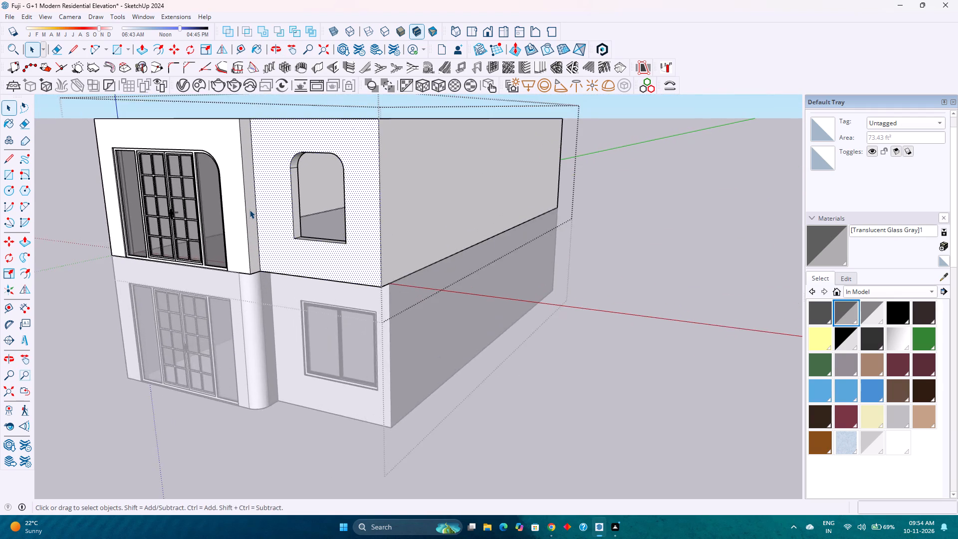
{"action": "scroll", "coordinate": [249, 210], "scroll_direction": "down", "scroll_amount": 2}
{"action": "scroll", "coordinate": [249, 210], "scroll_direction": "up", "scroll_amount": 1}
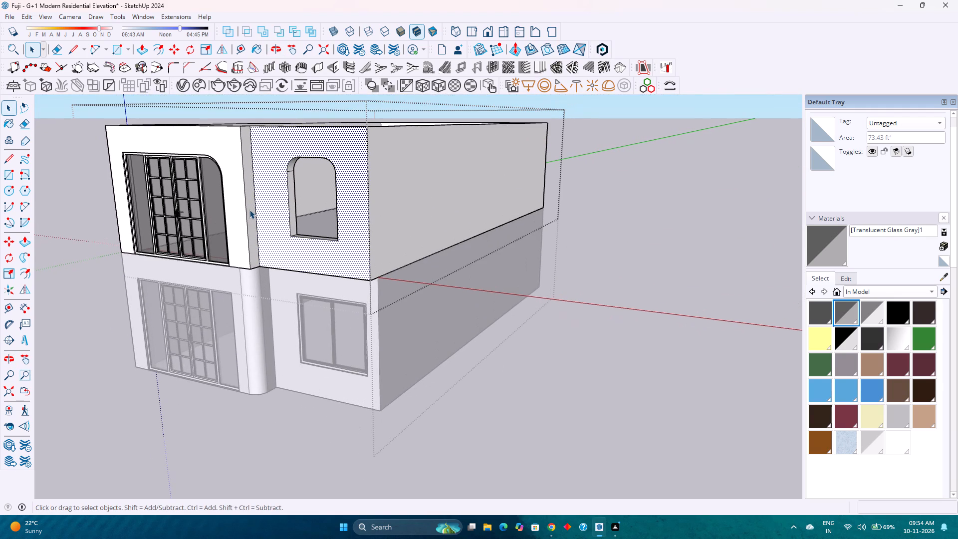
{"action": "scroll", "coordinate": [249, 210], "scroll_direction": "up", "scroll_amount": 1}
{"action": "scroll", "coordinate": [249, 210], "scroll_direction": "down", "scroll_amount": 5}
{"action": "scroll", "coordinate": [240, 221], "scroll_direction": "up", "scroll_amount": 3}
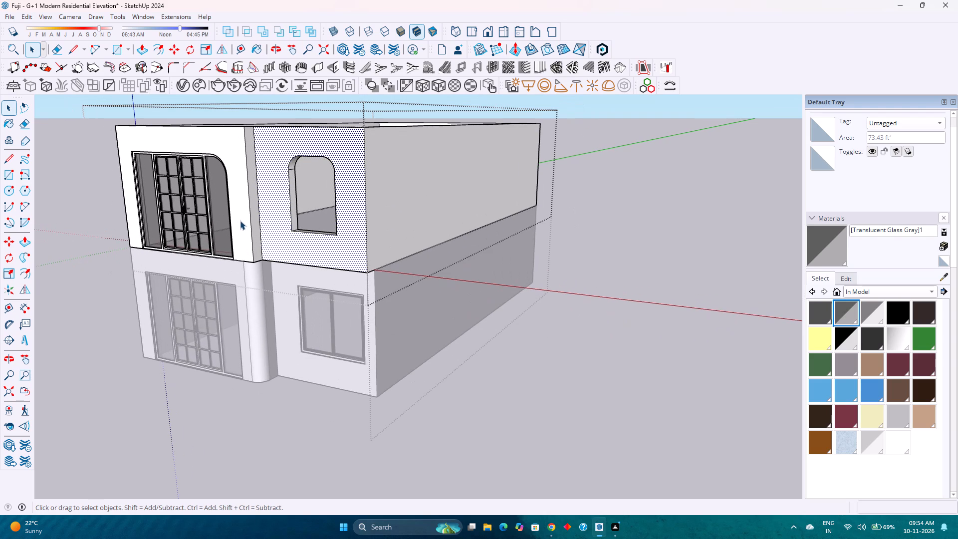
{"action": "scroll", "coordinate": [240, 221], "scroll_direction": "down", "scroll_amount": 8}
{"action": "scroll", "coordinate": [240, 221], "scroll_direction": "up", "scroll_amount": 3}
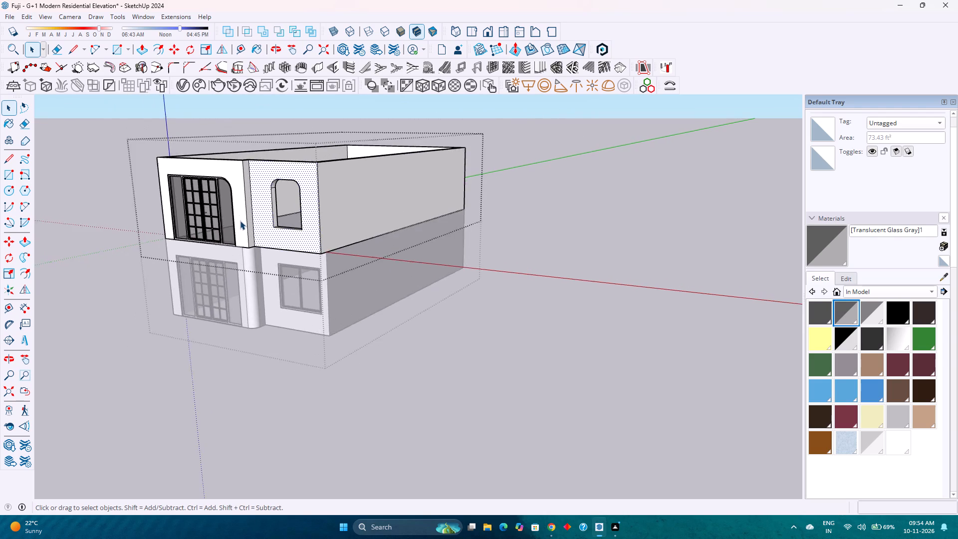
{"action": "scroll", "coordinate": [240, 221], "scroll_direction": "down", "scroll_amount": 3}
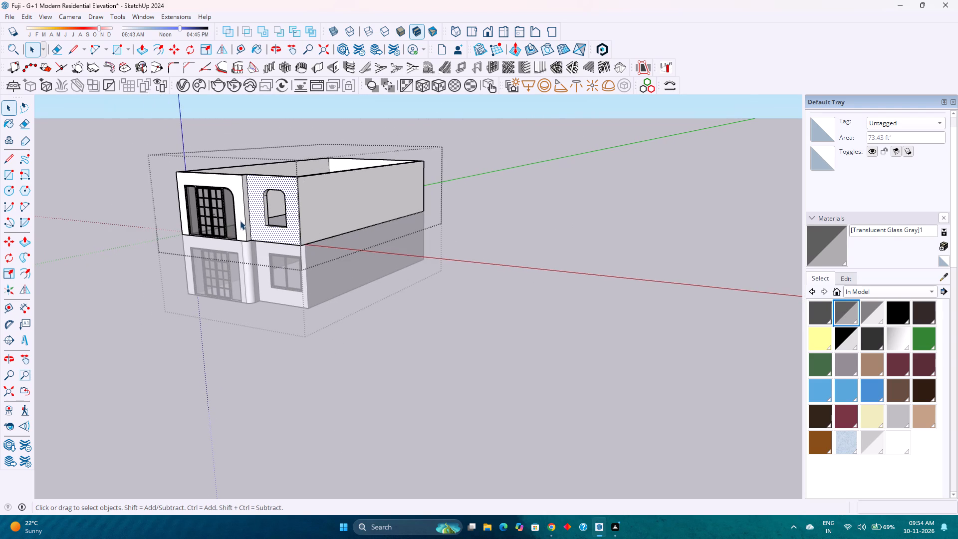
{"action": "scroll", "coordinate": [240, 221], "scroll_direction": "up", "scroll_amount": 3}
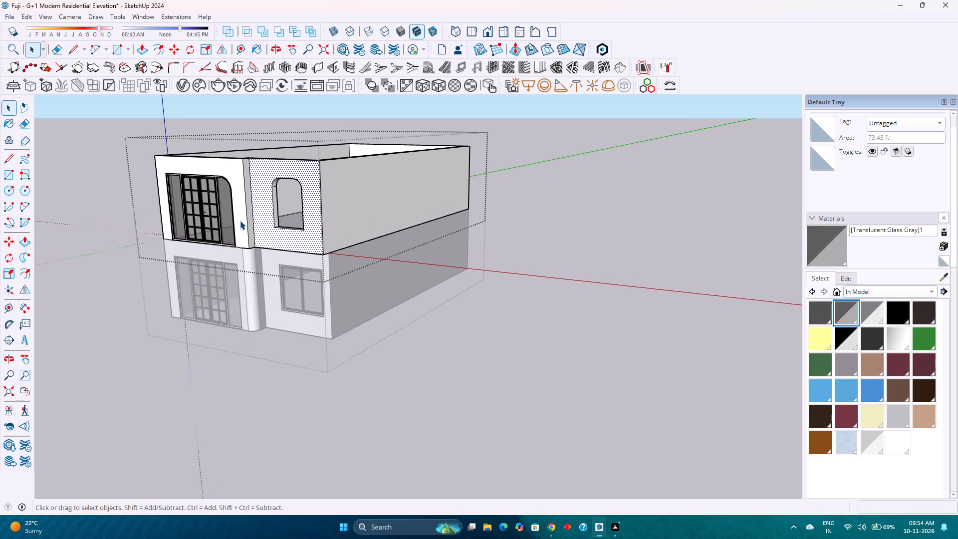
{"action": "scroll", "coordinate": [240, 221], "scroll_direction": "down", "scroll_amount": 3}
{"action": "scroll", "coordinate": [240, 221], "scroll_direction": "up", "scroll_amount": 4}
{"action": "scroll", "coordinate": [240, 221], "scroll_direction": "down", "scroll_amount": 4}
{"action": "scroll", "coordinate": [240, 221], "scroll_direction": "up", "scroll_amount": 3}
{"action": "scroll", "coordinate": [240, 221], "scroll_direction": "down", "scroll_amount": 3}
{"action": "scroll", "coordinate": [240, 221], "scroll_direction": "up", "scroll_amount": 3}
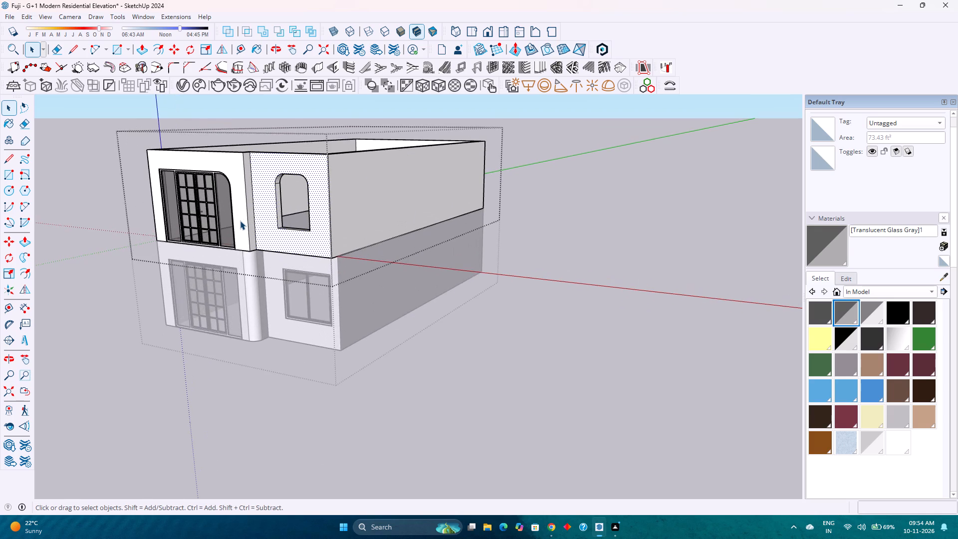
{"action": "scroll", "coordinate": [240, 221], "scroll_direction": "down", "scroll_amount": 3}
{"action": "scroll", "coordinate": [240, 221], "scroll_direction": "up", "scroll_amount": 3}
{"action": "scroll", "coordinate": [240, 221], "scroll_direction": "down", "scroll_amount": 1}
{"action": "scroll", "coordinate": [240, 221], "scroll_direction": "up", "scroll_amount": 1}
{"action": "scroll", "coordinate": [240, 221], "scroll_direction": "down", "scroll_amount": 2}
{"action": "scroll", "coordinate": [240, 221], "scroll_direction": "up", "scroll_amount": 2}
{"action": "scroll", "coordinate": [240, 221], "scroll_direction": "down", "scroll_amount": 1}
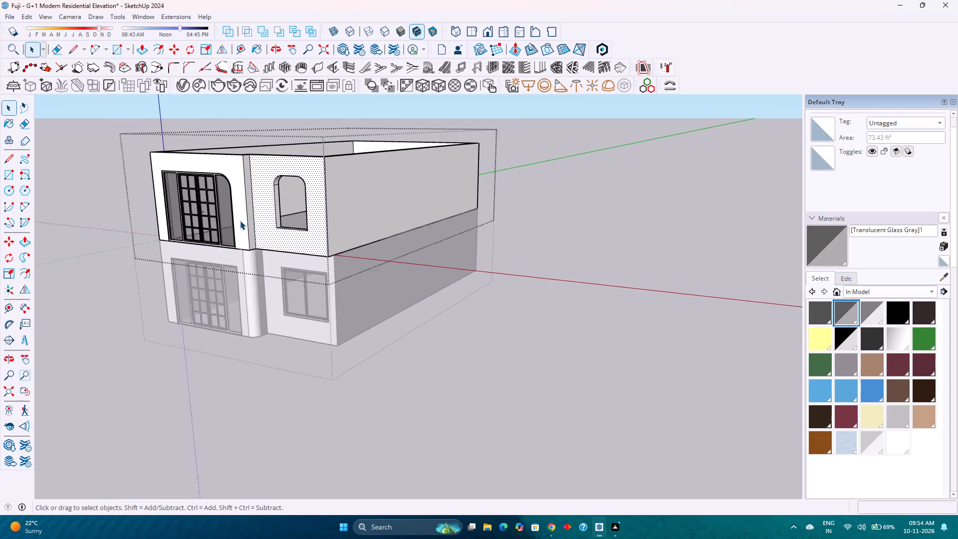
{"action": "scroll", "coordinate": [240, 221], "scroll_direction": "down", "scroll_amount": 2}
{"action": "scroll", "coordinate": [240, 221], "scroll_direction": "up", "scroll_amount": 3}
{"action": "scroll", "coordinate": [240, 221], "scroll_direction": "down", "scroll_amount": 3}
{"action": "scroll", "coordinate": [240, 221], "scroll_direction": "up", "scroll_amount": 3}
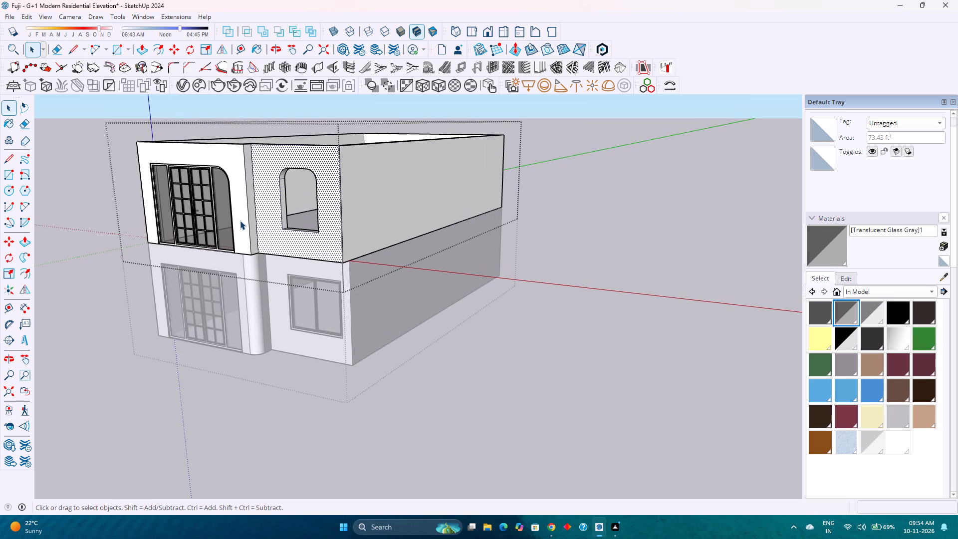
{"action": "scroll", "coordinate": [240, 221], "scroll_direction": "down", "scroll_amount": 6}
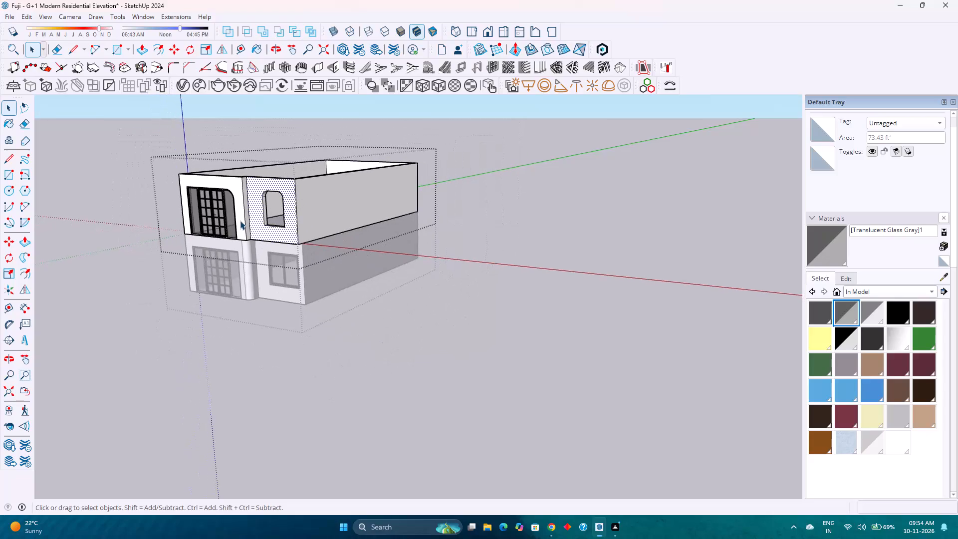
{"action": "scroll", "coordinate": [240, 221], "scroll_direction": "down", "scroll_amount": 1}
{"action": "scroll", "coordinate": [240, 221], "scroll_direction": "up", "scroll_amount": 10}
Draw a 4' line along the bottom edge of the arched first-floor window opening to close it with a face.
{"action": "middle_click_drag", "start_coordinate": [229, 224], "coordinate": [237, 224]}
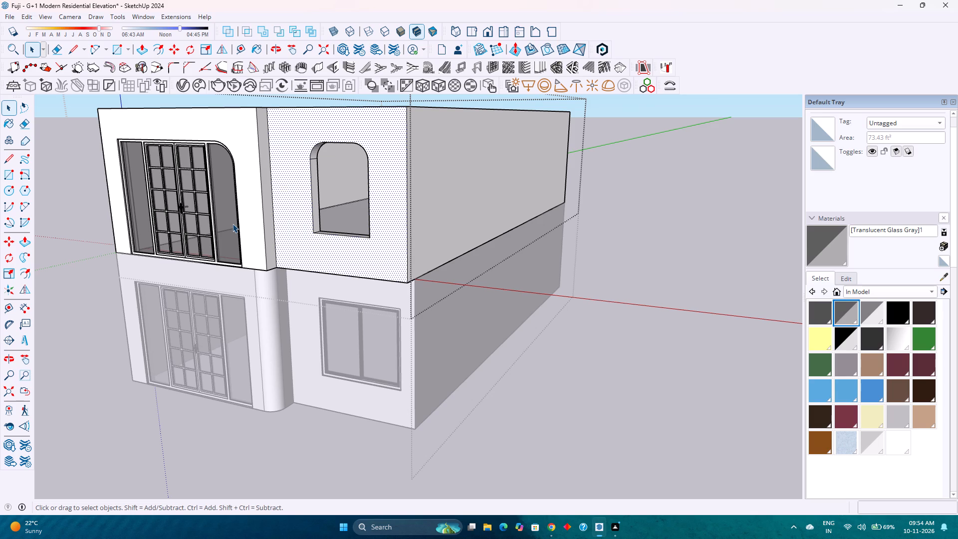
{"action": "scroll", "coordinate": [314, 153], "scroll_direction": "up", "scroll_amount": 4}
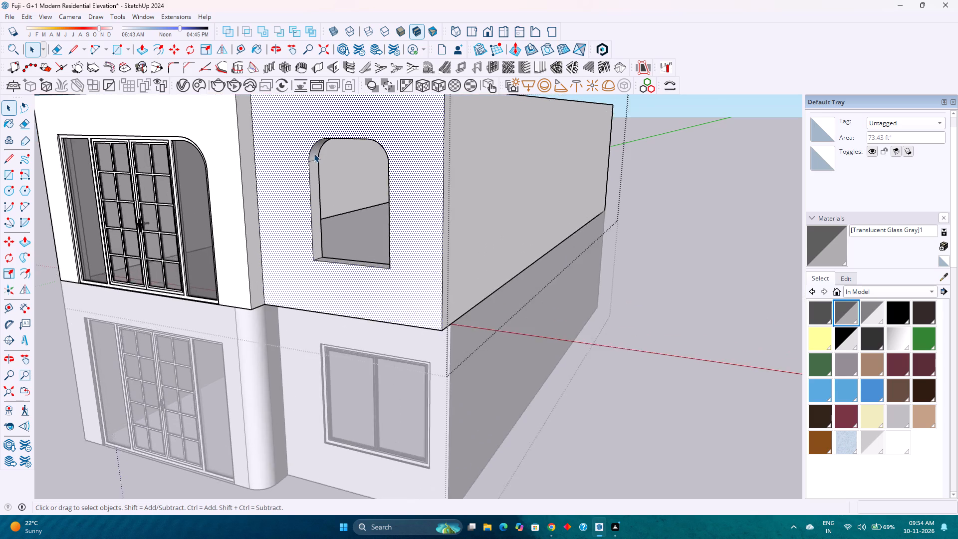
{"action": "scroll", "coordinate": [314, 153], "scroll_direction": "down", "scroll_amount": 3}
{"action": "scroll", "coordinate": [314, 153], "scroll_direction": "up", "scroll_amount": 3}
{"action": "scroll", "coordinate": [314, 153], "scroll_direction": "down", "scroll_amount": 4}
{"action": "scroll", "coordinate": [312, 156], "scroll_direction": "up", "scroll_amount": 1}
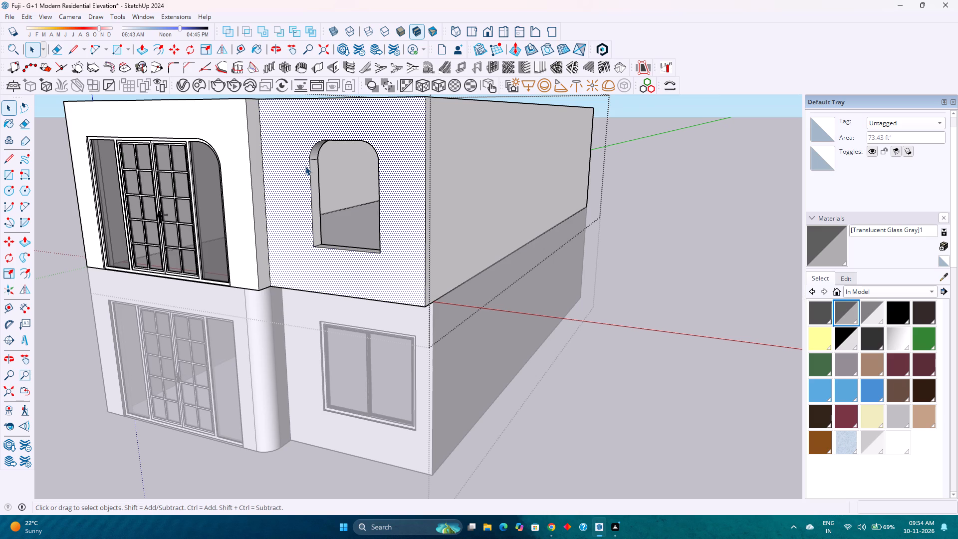
{"action": "left_click", "coordinate": [73, 52]}
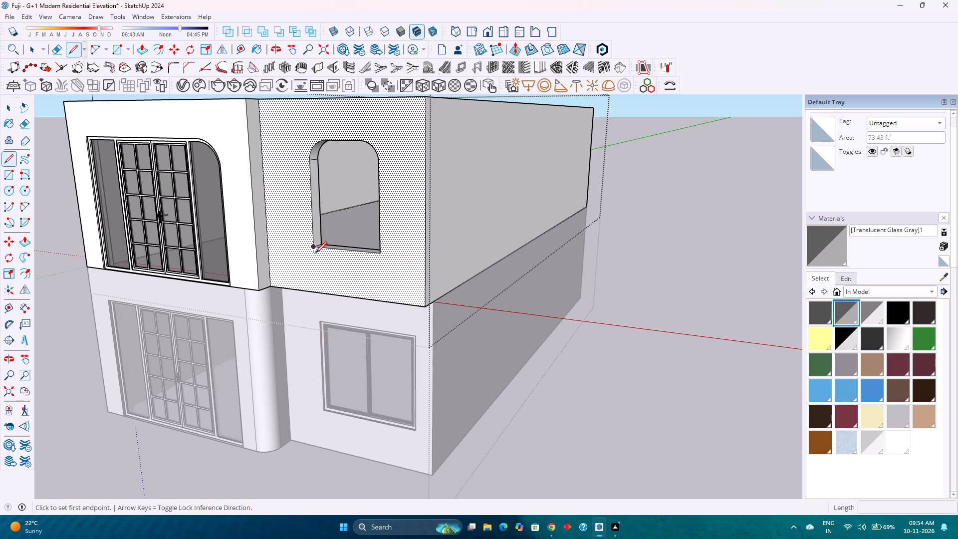
{"action": "left_click", "coordinate": [317, 246]}
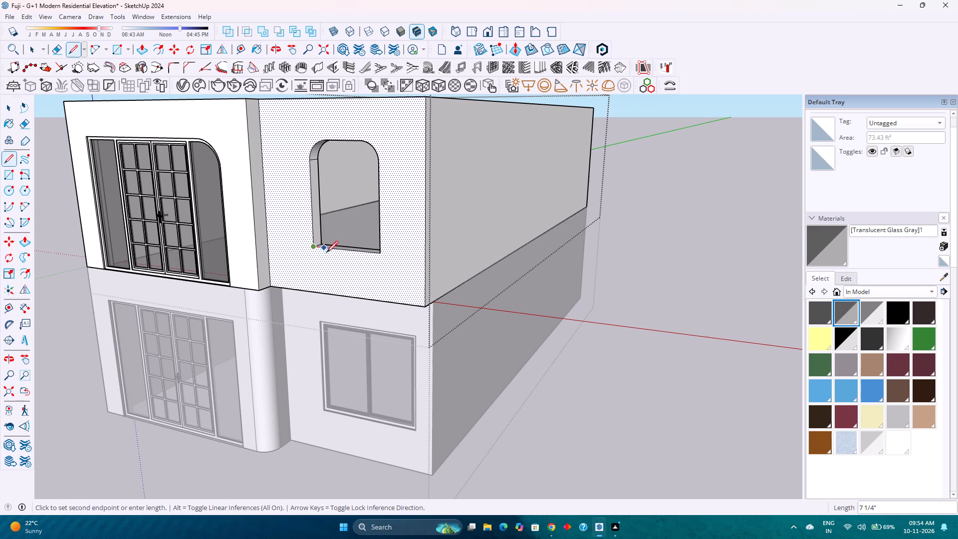
{"action": "left_click", "coordinate": [376, 251]}
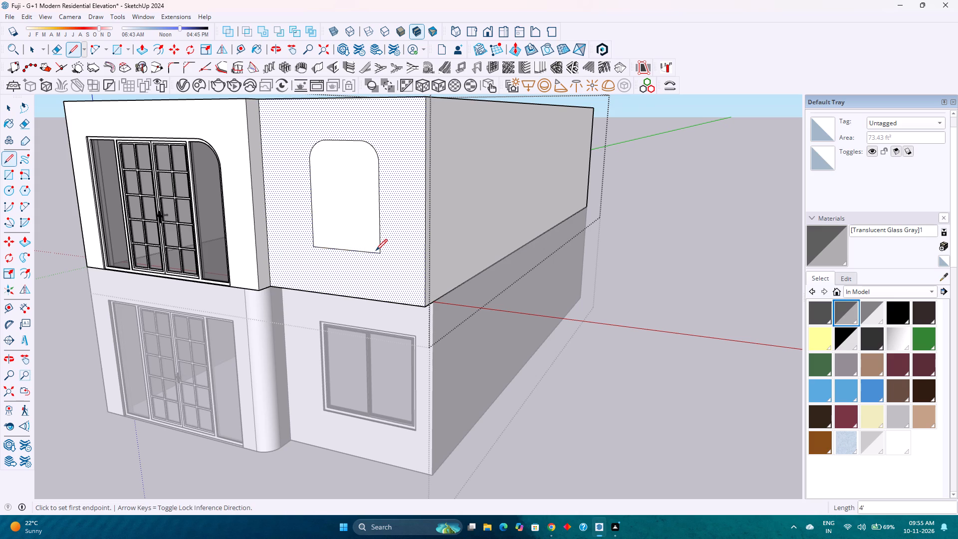
Group the arched window face together with its boundary edges and open the new group for editing.
{"action": "key", "text": "space"}
{"action": "double_click", "coordinate": [332, 206]}
{"action": "right_click", "coordinate": [332, 207]}
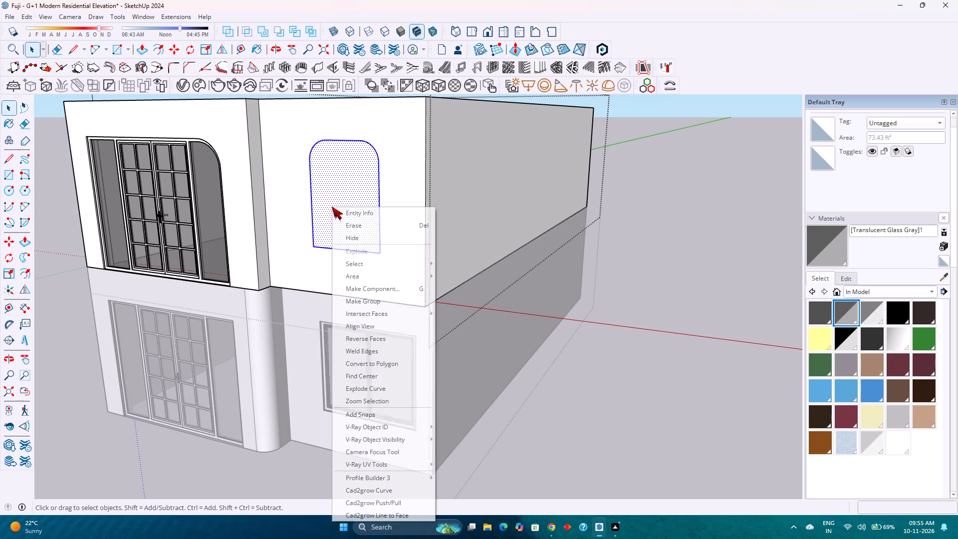
{"action": "left_click", "coordinate": [416, 302]}
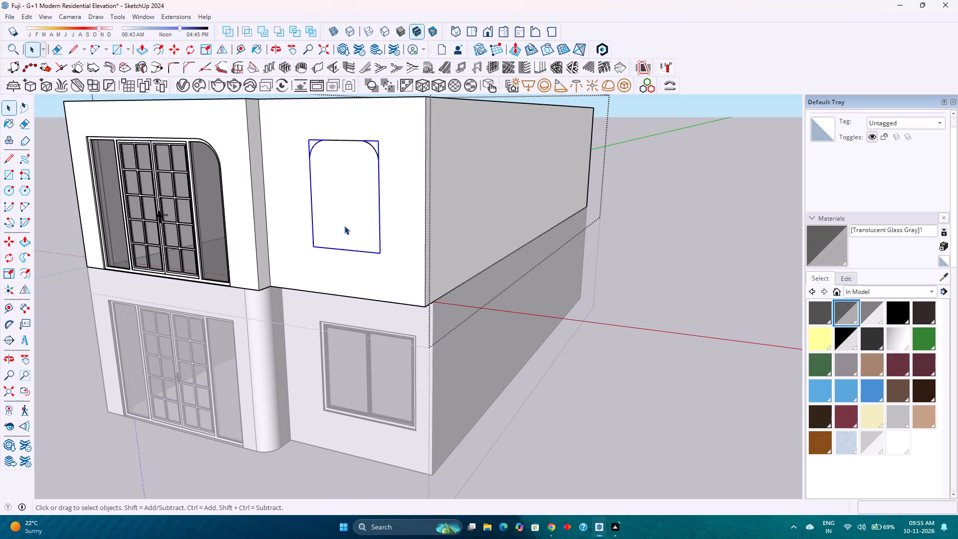
{"action": "double_click", "coordinate": [344, 226]}
{"action": "scroll", "coordinate": [343, 226], "scroll_direction": "up", "scroll_amount": 3}
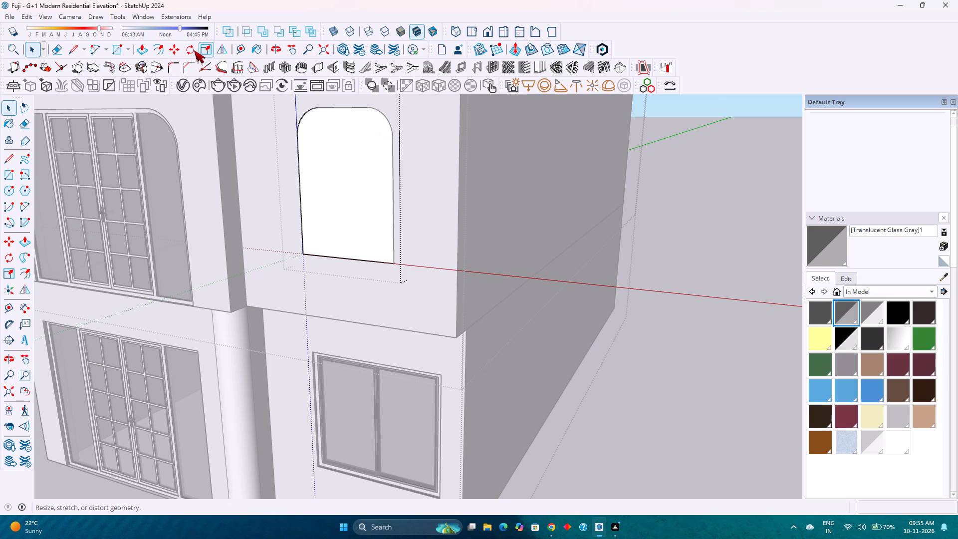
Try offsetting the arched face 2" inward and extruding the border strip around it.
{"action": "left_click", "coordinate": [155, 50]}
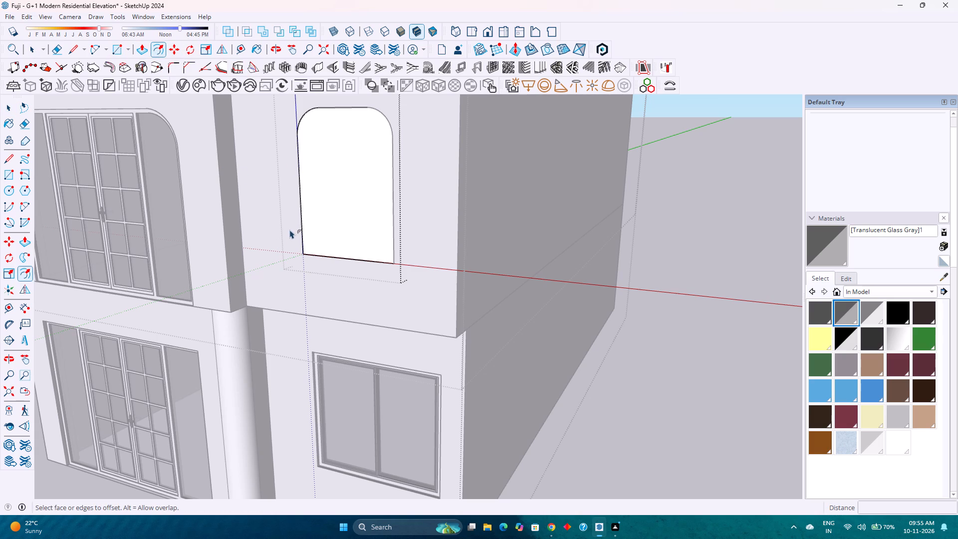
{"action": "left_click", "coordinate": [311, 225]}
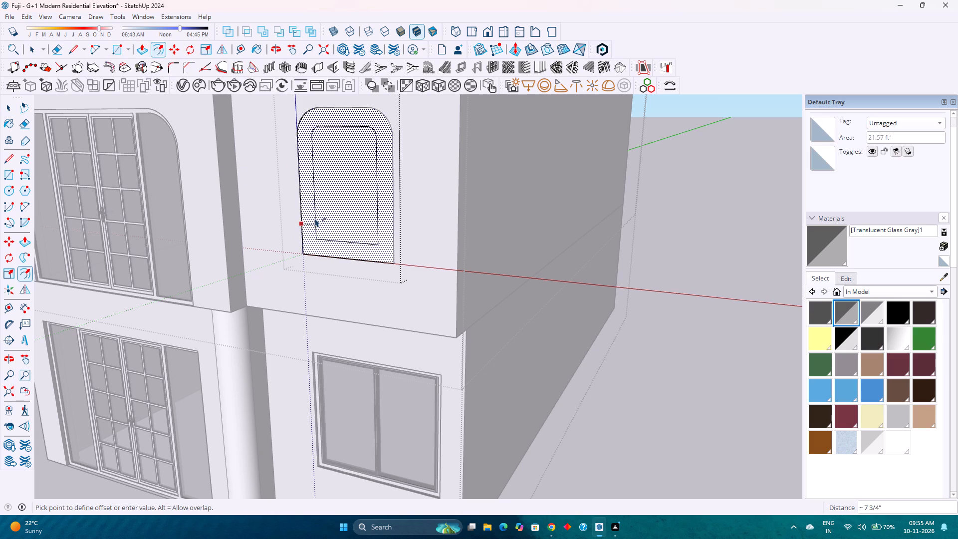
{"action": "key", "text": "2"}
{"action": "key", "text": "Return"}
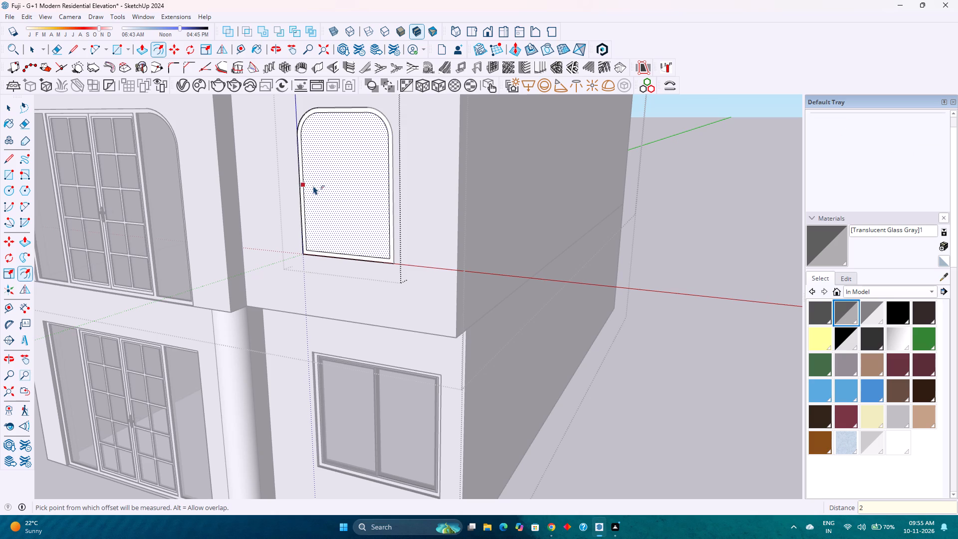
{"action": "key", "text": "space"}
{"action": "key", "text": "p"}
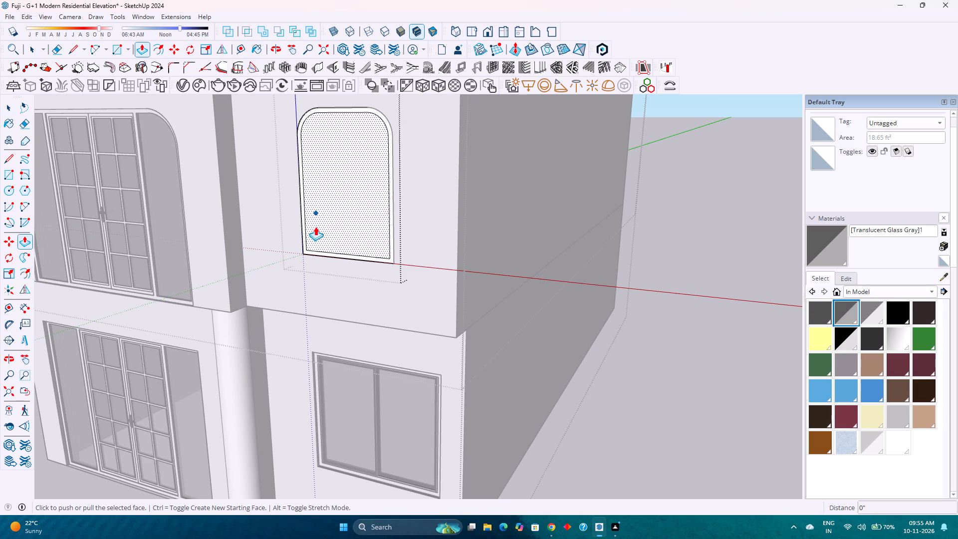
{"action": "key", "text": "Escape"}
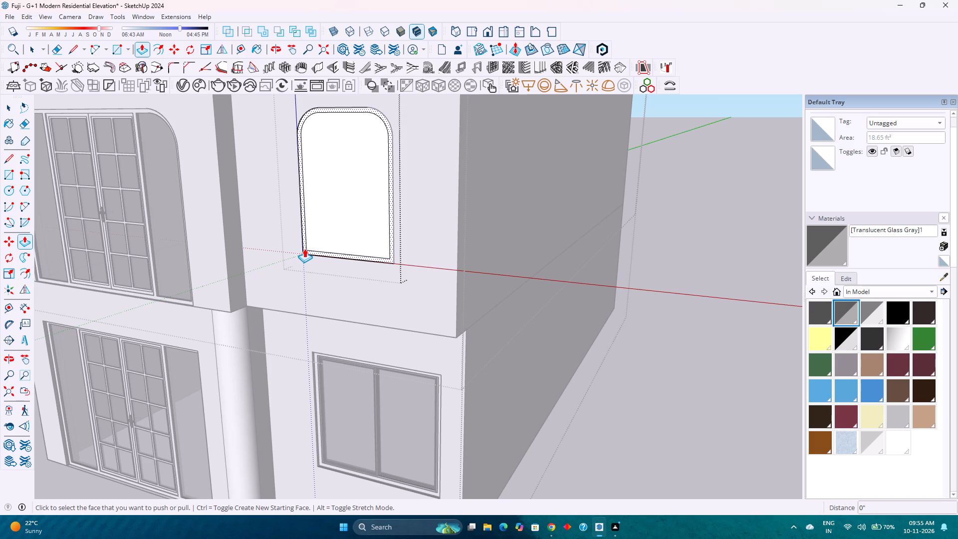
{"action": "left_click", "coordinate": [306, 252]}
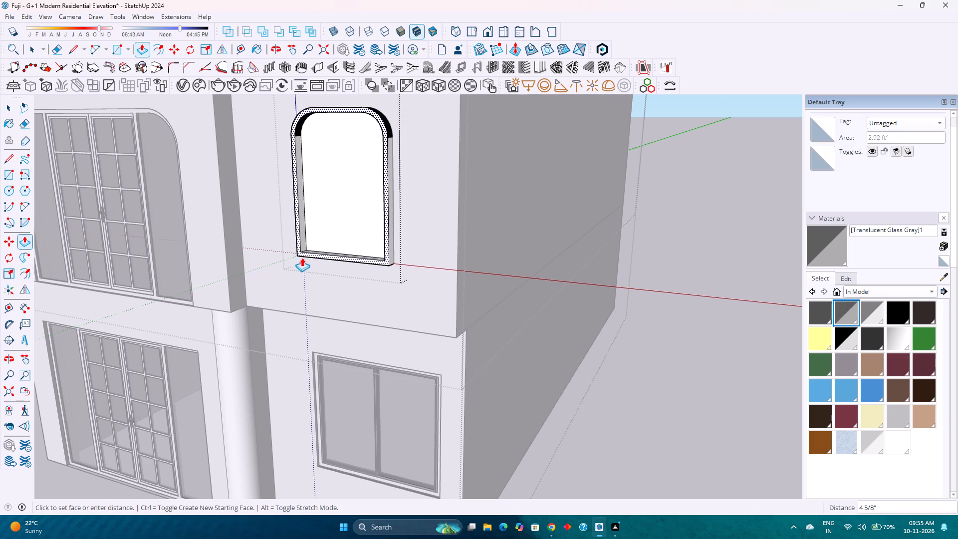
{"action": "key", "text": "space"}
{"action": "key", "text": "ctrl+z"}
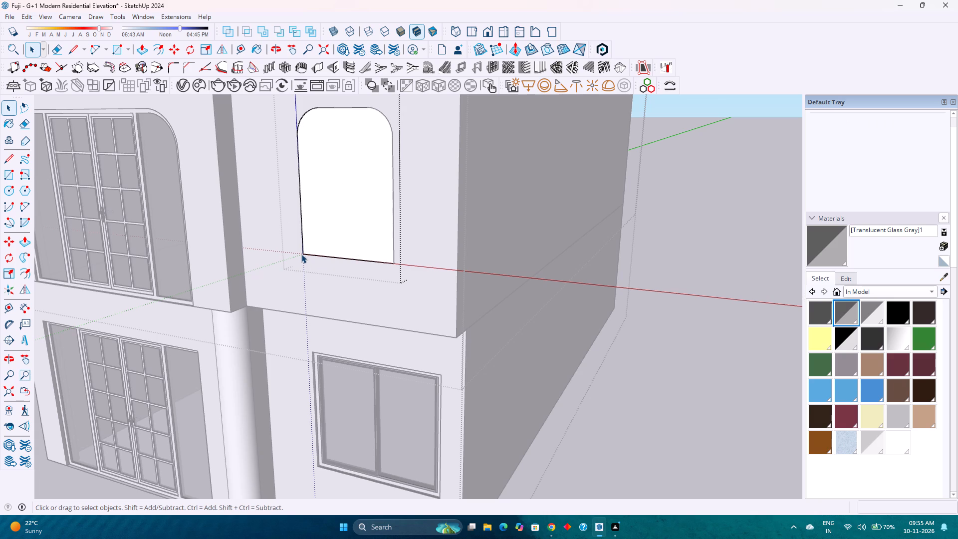
Weld the edges of the arched window outline's upper-right rounded corner into one curve.
{"action": "left_click_drag", "start_coordinate": [357, 99], "coordinate": [389, 132]}
{"action": "left_click_drag", "start_coordinate": [389, 132], "coordinate": [404, 150]}
{"action": "middle_click_drag", "start_coordinate": [372, 163], "coordinate": [425, 234]}
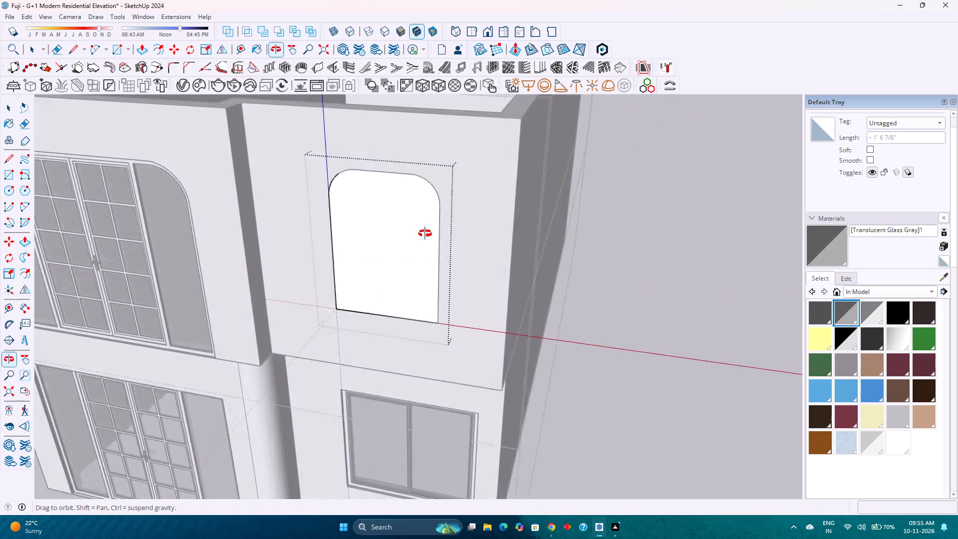
{"action": "middle_click_drag", "start_coordinate": [425, 234], "coordinate": [438, 272]}
{"action": "left_click", "coordinate": [436, 272]}
{"action": "scroll", "coordinate": [435, 280], "scroll_direction": "up", "scroll_amount": 1}
{"action": "middle_click_drag", "start_coordinate": [435, 280], "coordinate": [437, 199]}
{"action": "scroll", "coordinate": [448, 319], "scroll_direction": "up", "scroll_amount": 3}
{"action": "middle_click_drag", "start_coordinate": [448, 319], "coordinate": [491, 238]}
{"action": "middle_click", "coordinate": [491, 238]}
{"action": "scroll", "coordinate": [445, 364], "scroll_direction": "up", "scroll_amount": 3}
{"action": "middle_click_drag", "start_coordinate": [445, 362], "coordinate": [532, 312]}
{"action": "left_click_drag", "start_coordinate": [379, 294], "coordinate": [471, 383]}
{"action": "right_click", "coordinate": [427, 325]}
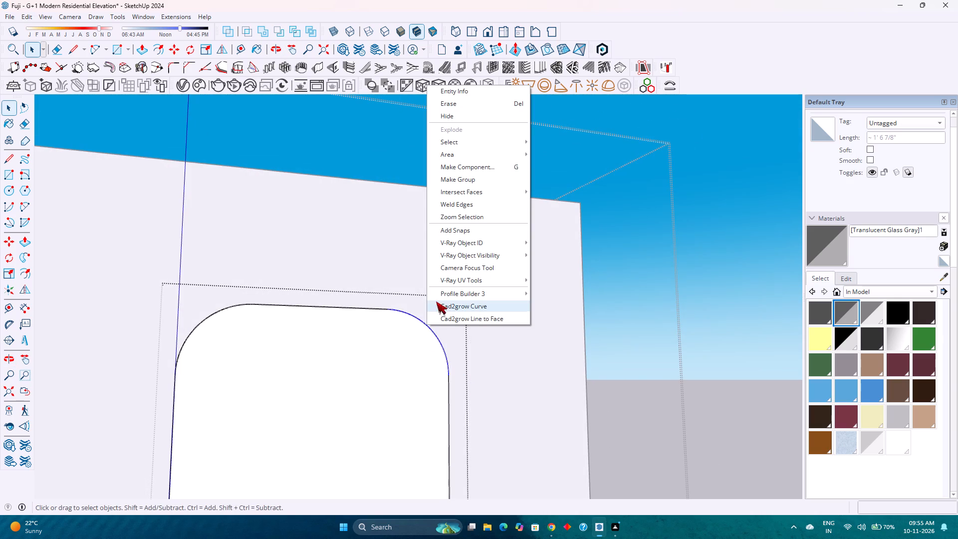
{"action": "left_click", "coordinate": [496, 212]}
{"action": "scroll", "coordinate": [491, 238], "scroll_direction": "down", "scroll_amount": 5}
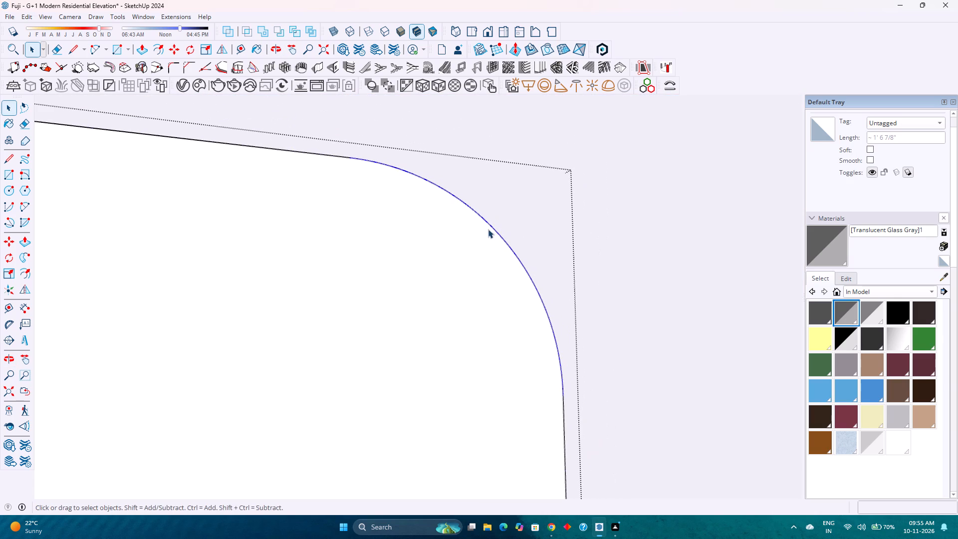
{"action": "right_click", "coordinate": [486, 223]}
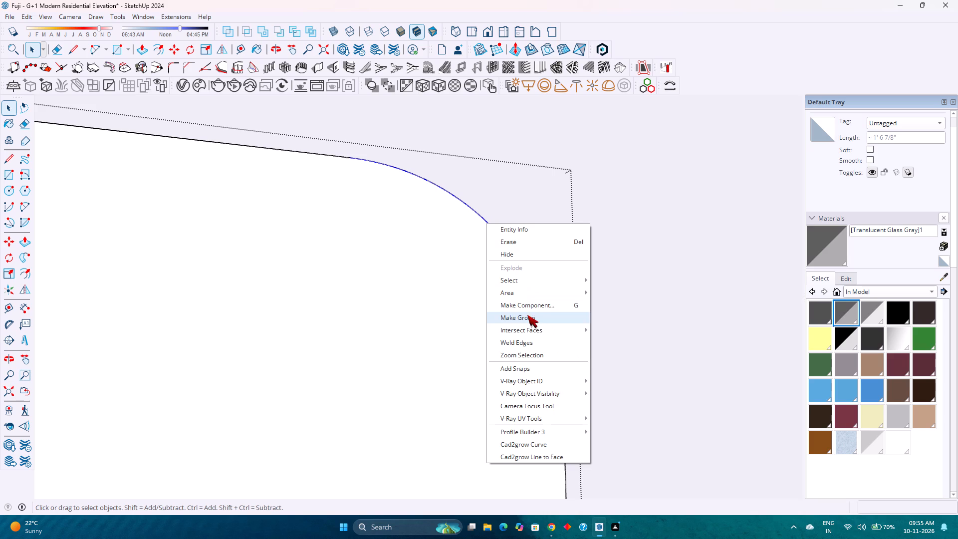
{"action": "left_click", "coordinate": [522, 348]}
Weld the edges of the arched window outline's upper-left rounded corner into one curve.
{"action": "scroll", "coordinate": [515, 328], "scroll_direction": "down", "scroll_amount": 8}
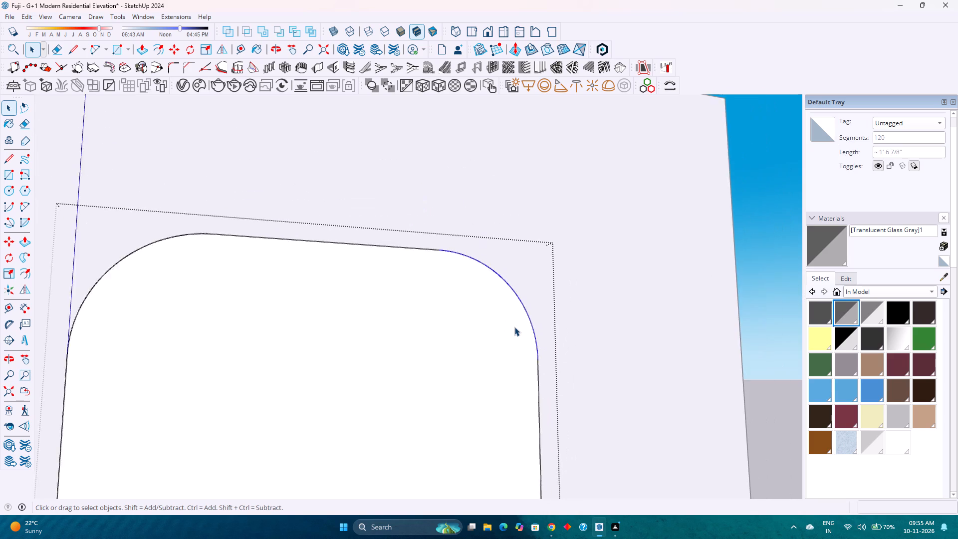
{"action": "scroll", "coordinate": [514, 327], "scroll_direction": "down", "scroll_amount": 7}
{"action": "middle_click_drag", "start_coordinate": [358, 310], "coordinate": [215, 281]}
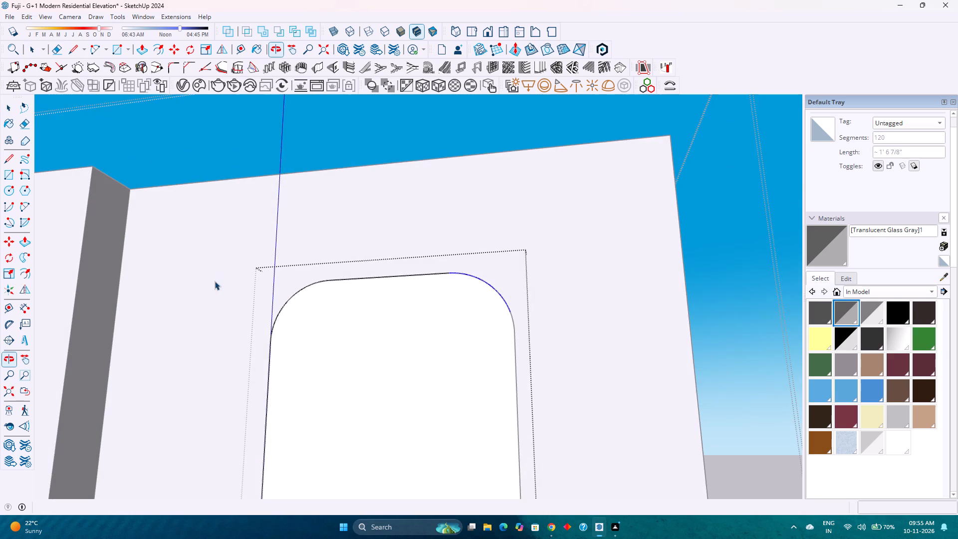
{"action": "middle_click_drag", "start_coordinate": [216, 281], "coordinate": [232, 291]}
{"action": "left_click_drag", "start_coordinate": [226, 246], "coordinate": [340, 349]}
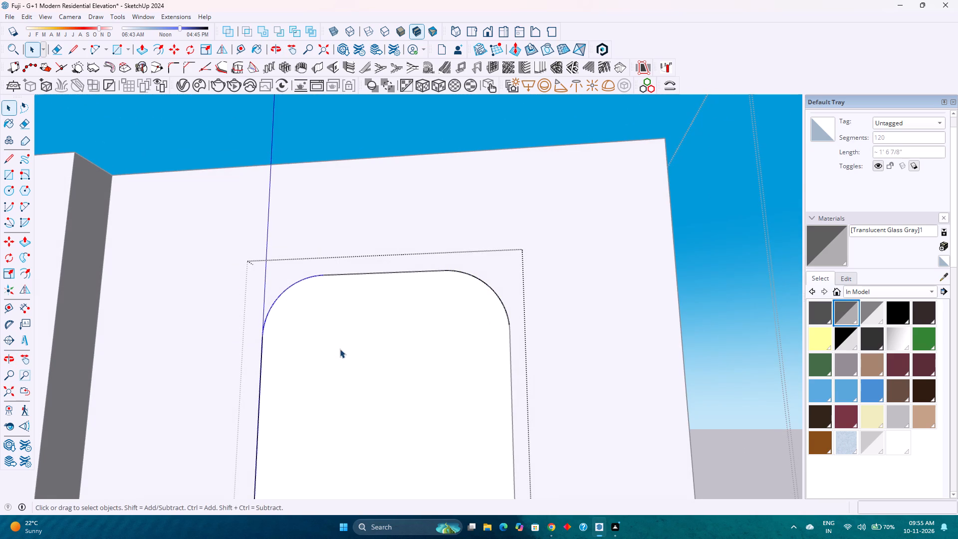
{"action": "right_click", "coordinate": [288, 287]}
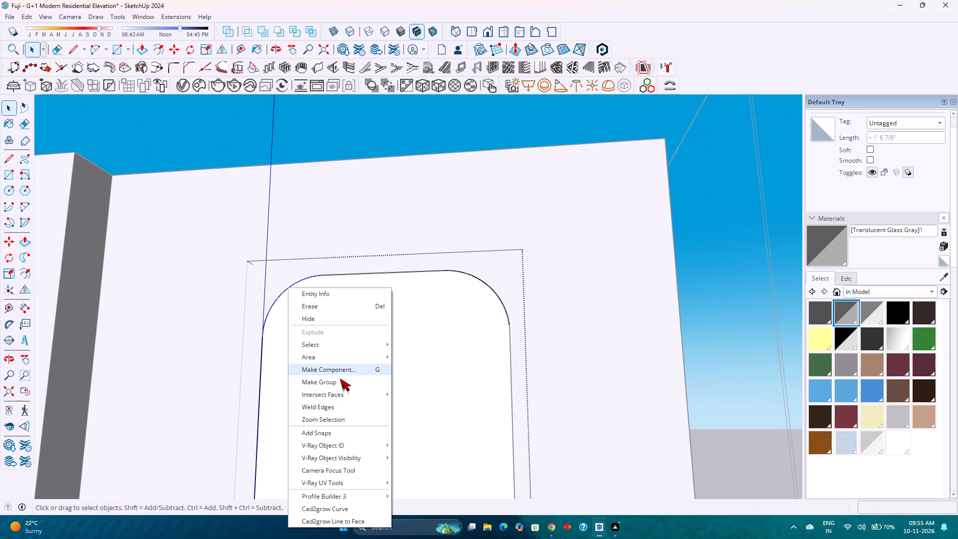
{"action": "left_click", "coordinate": [344, 404]}
Offset the arched window face 2" inward to outline the window frame.
{"action": "left_click", "coordinate": [364, 356]}
{"action": "scroll", "coordinate": [366, 341], "scroll_direction": "down", "scroll_amount": 3}
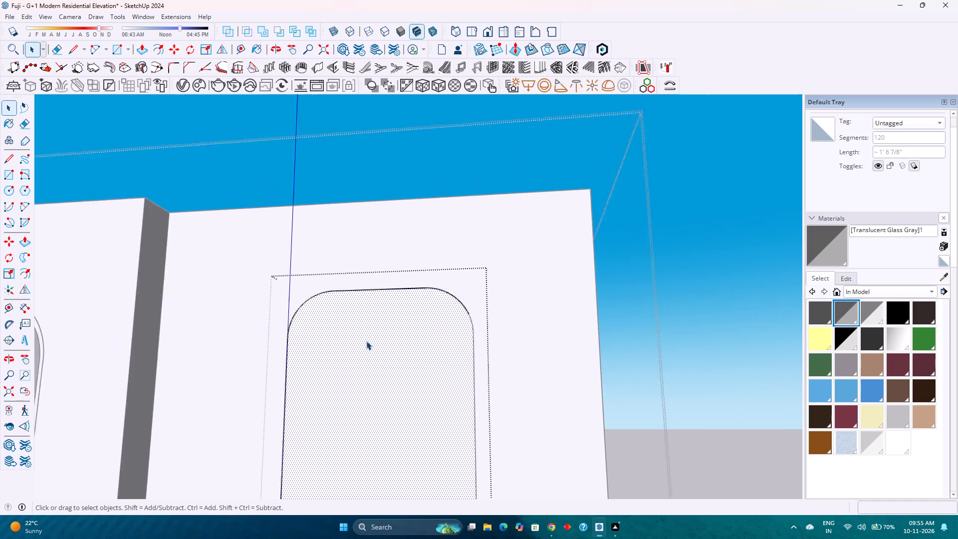
{"action": "scroll", "coordinate": [366, 341], "scroll_direction": "down", "scroll_amount": 3}
{"action": "middle_click_drag", "start_coordinate": [354, 354], "coordinate": [327, 396]}
{"action": "scroll", "coordinate": [327, 397], "scroll_direction": "down", "scroll_amount": 9}
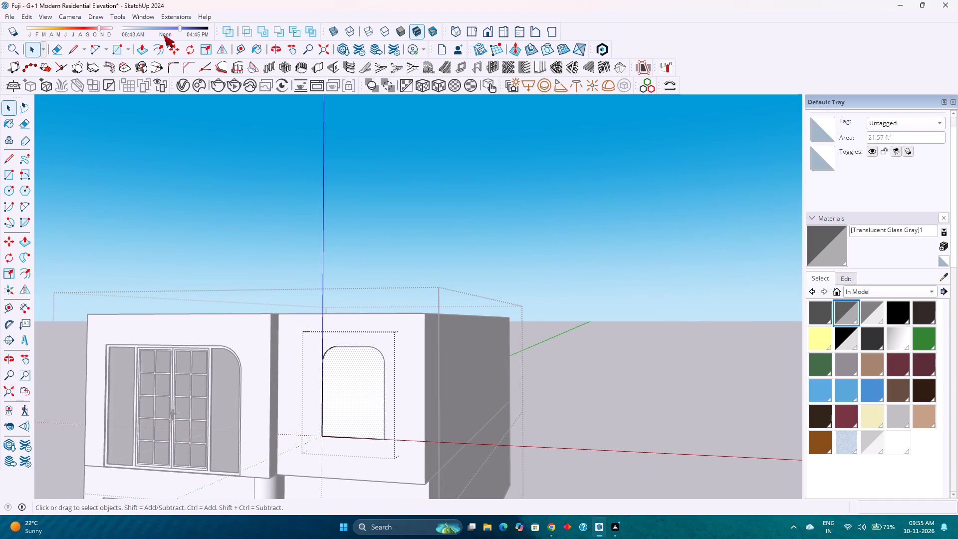
{"action": "left_click", "coordinate": [161, 49]}
{"action": "left_click", "coordinate": [305, 402]}
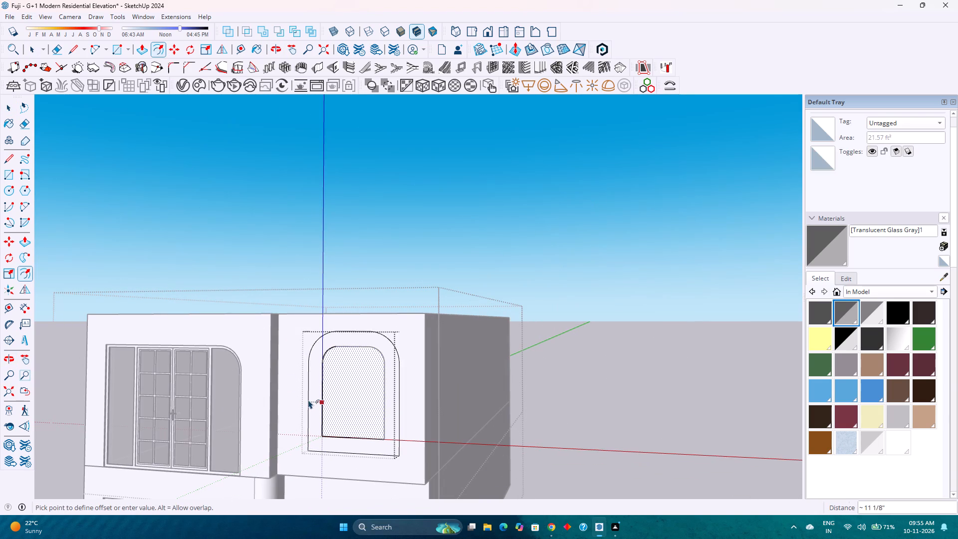
{"action": "key", "text": "2"}
{"action": "key", "text": "Return"}
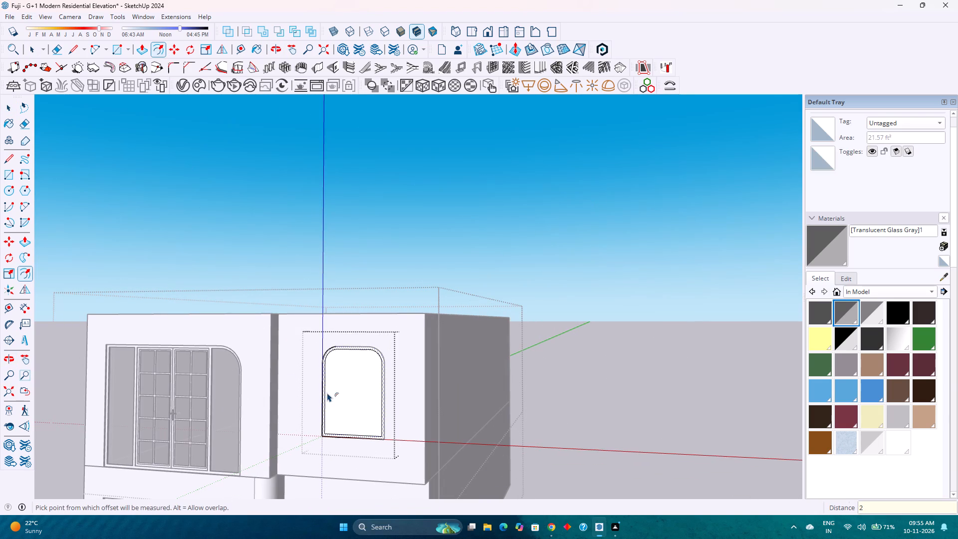
{"action": "key", "text": "space"}
Delete the inner face inside the arched window frame outline.
{"action": "scroll", "coordinate": [379, 332], "scroll_direction": "up", "scroll_amount": 4}
{"action": "left_click", "coordinate": [362, 417]}
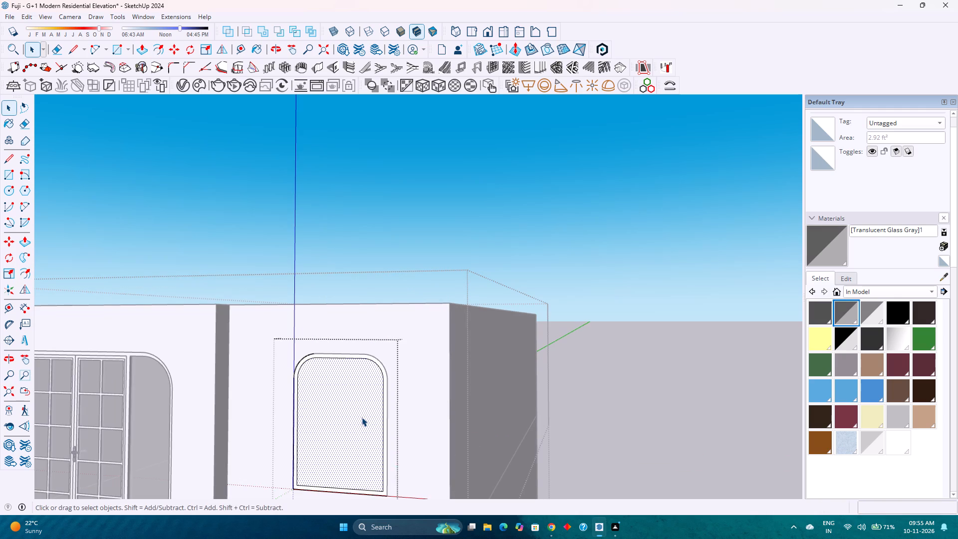
{"action": "key", "text": "Delete"}
Extrude the arched first-floor window frame face by 3".
{"action": "scroll", "coordinate": [367, 335], "scroll_direction": "up", "scroll_amount": 7}
{"action": "scroll", "coordinate": [367, 373], "scroll_direction": "down", "scroll_amount": 2}
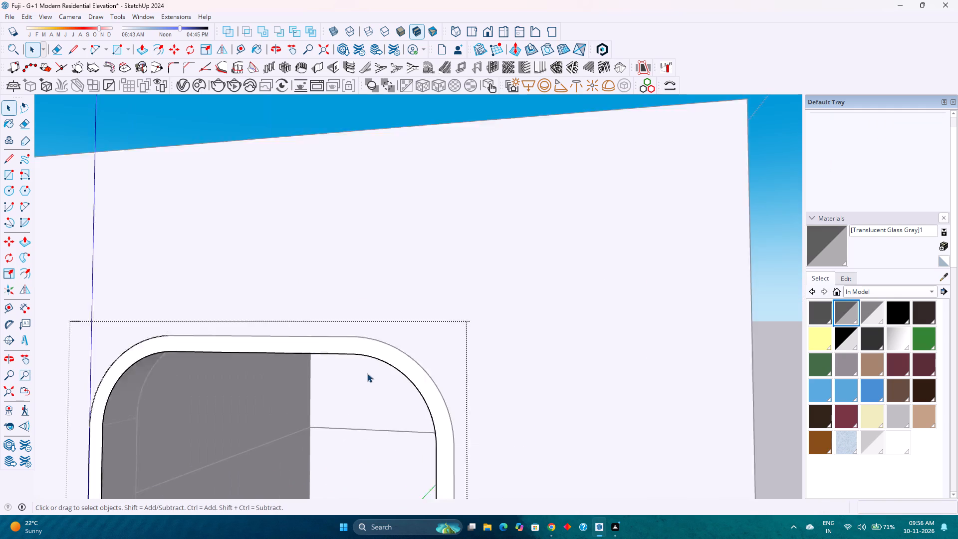
{"action": "scroll", "coordinate": [367, 373], "scroll_direction": "down", "scroll_amount": 2}
{"action": "key", "text": "p"}
{"action": "left_click", "coordinate": [374, 369]}
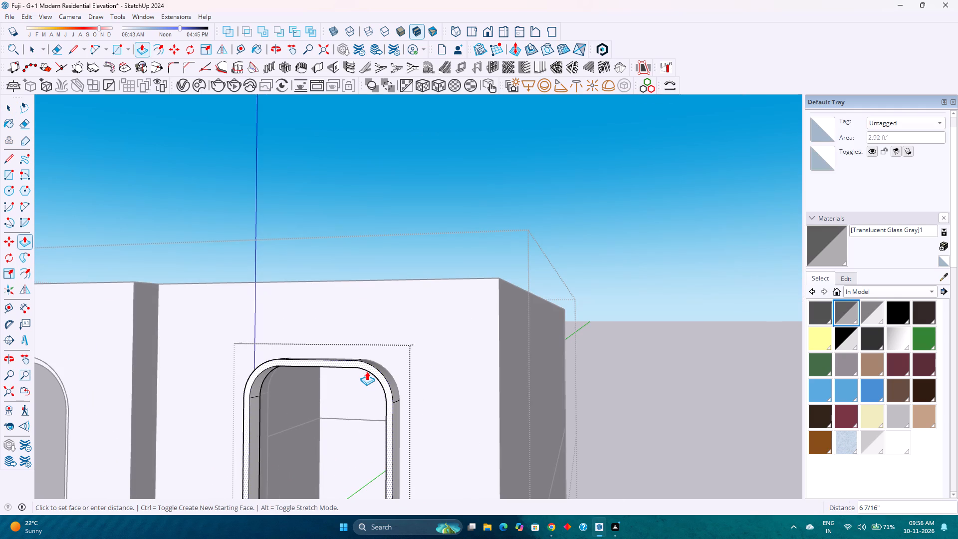
{"action": "key", "text": "3"}
{"action": "key", "text": "Return"}
Examine the extruded arched window frame against the whole front elevation.
{"action": "scroll", "coordinate": [365, 369], "scroll_direction": "down", "scroll_amount": 9}
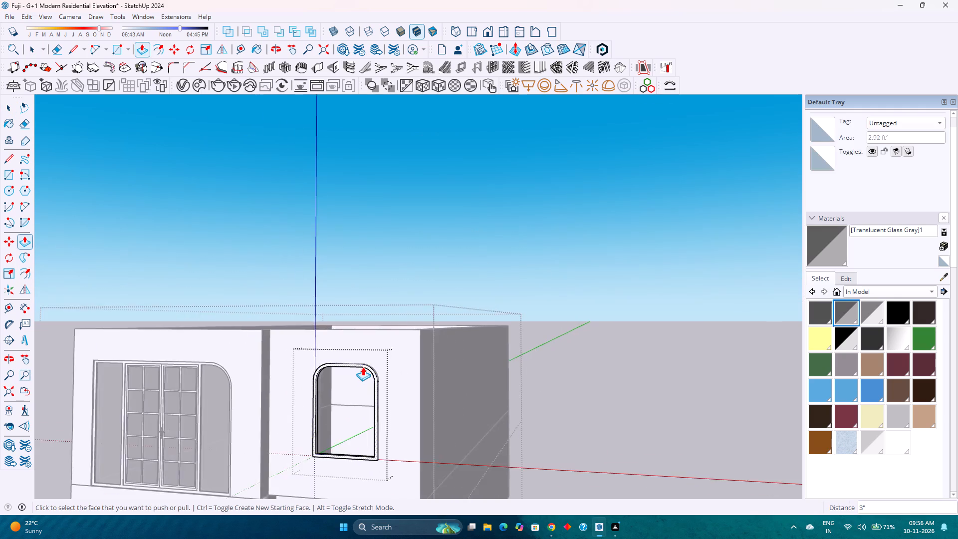
{"action": "scroll", "coordinate": [363, 367], "scroll_direction": "down", "scroll_amount": 3}
{"action": "scroll", "coordinate": [332, 399], "scroll_direction": "down", "scroll_amount": 2}
{"action": "middle_click_drag", "start_coordinate": [337, 413], "coordinate": [357, 333], "text": "shift"}
{"action": "scroll", "coordinate": [358, 335], "scroll_direction": "up", "scroll_amount": 3}
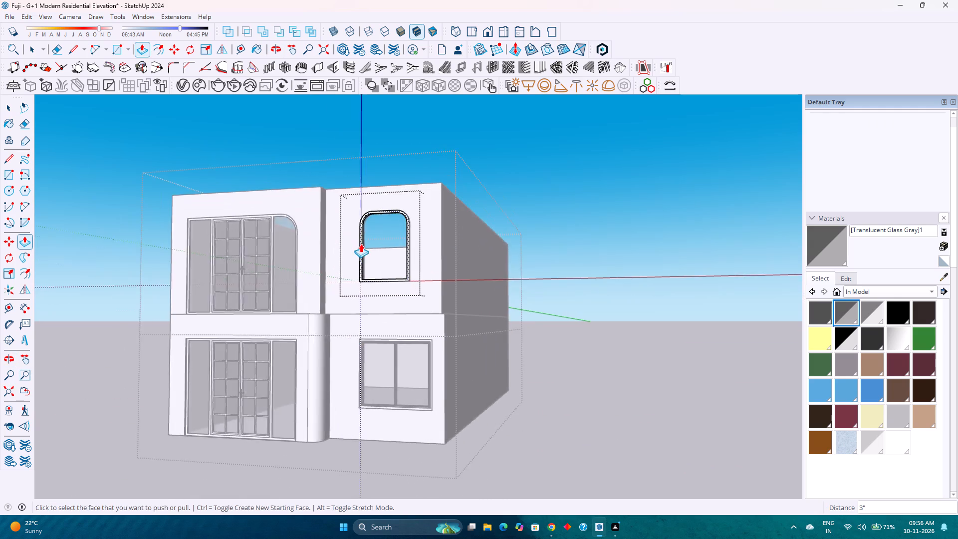
{"action": "scroll", "coordinate": [361, 244], "scroll_direction": "up", "scroll_amount": 5}
{"action": "middle_click_drag", "start_coordinate": [379, 269], "coordinate": [379, 300], "text": "shift"}
{"action": "scroll", "coordinate": [373, 296], "scroll_direction": "down", "scroll_amount": 4}
{"action": "middle_click_drag", "start_coordinate": [373, 296], "coordinate": [373, 298]}
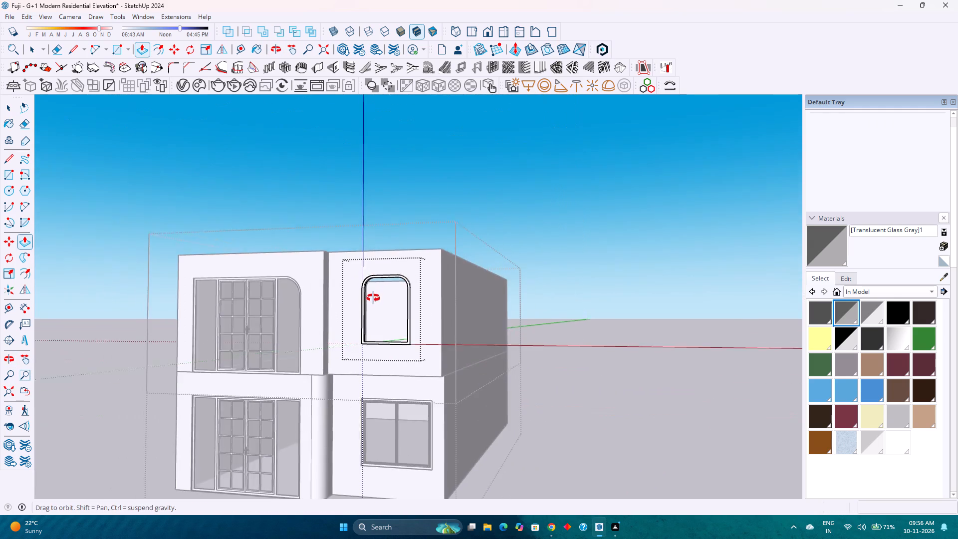
{"action": "middle_click_drag", "start_coordinate": [373, 298], "coordinate": [382, 366]}
Draw a 3' 8" line along the arched frame's inner bottom edge to fill the opening with a face.
{"action": "scroll", "coordinate": [398, 424], "scroll_direction": "up", "scroll_amount": 4}
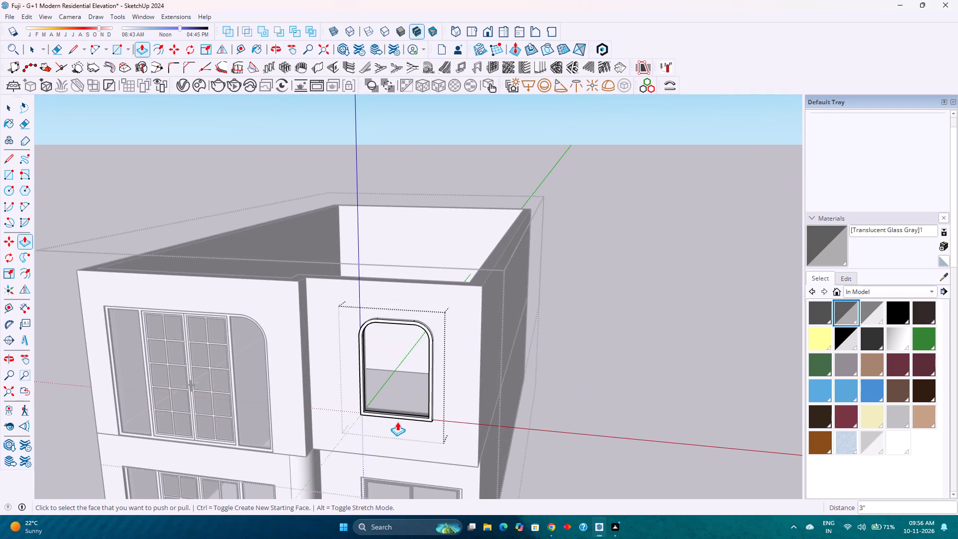
{"action": "scroll", "coordinate": [397, 422], "scroll_direction": "up", "scroll_amount": 7}
{"action": "key", "text": "space"}
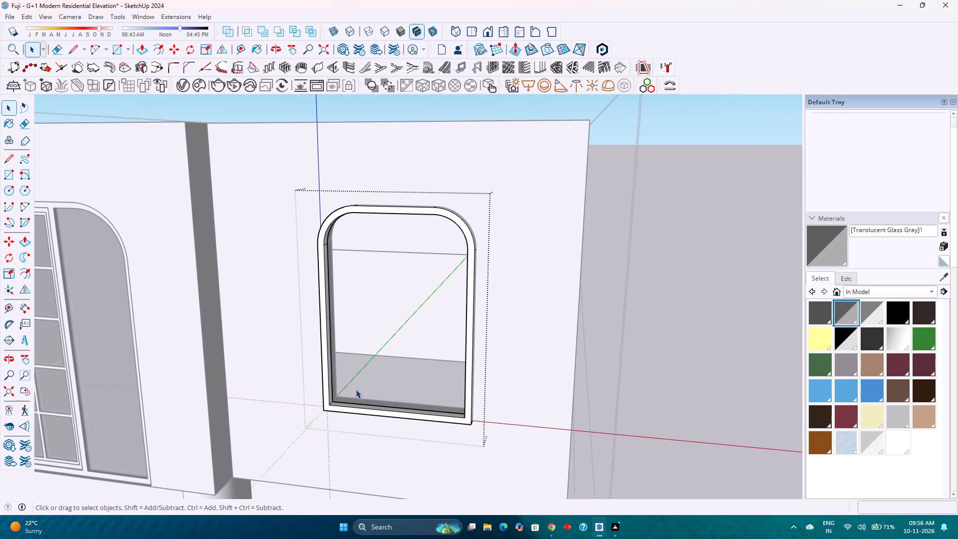
{"action": "scroll", "coordinate": [301, 286], "scroll_direction": "up", "scroll_amount": 3}
{"action": "scroll", "coordinate": [301, 286], "scroll_direction": "down", "scroll_amount": 4}
{"action": "middle_click_drag", "start_coordinate": [359, 257], "coordinate": [381, 314]}
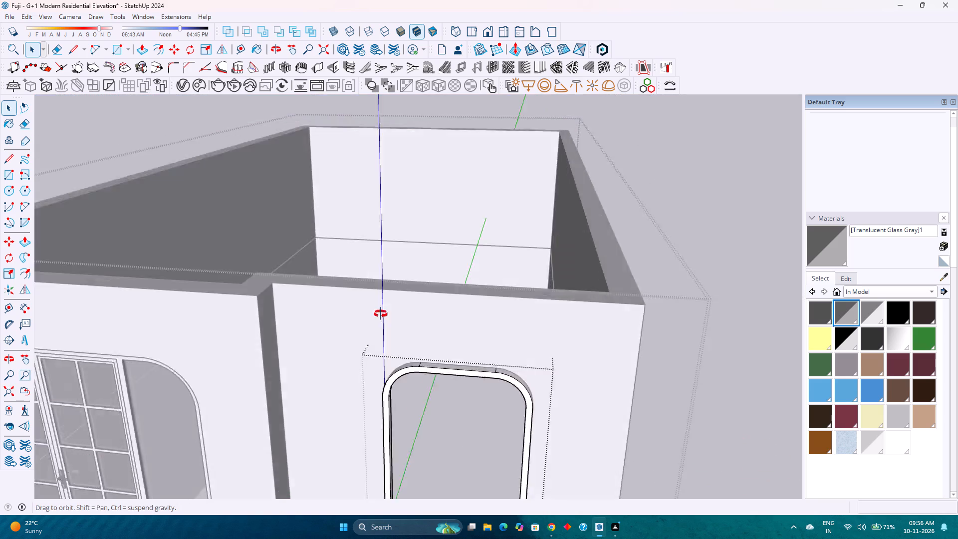
{"action": "middle_click_drag", "start_coordinate": [381, 314], "coordinate": [350, 268]}
{"action": "middle_click", "coordinate": [350, 266]}
{"action": "scroll", "coordinate": [350, 264], "scroll_direction": "down", "scroll_amount": 3}
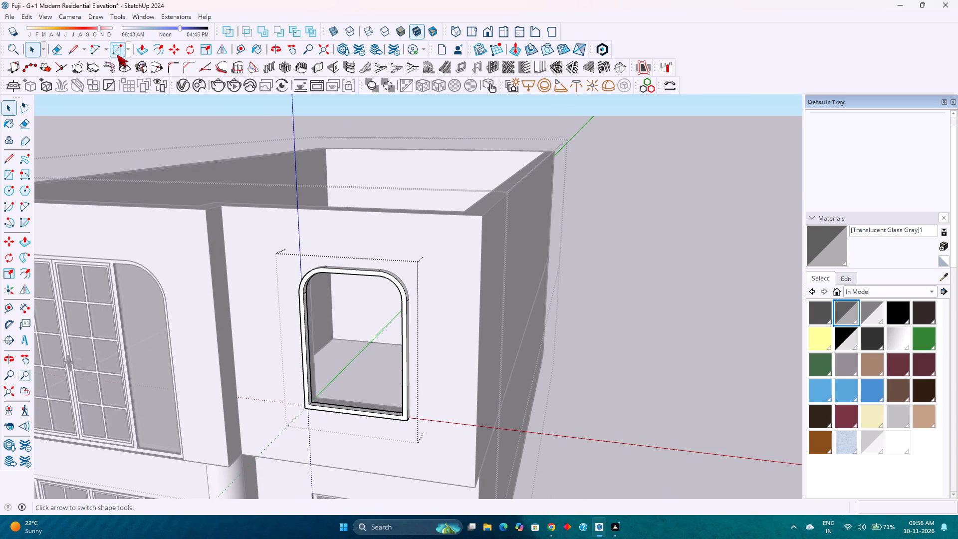
{"action": "left_click", "coordinate": [71, 51]}
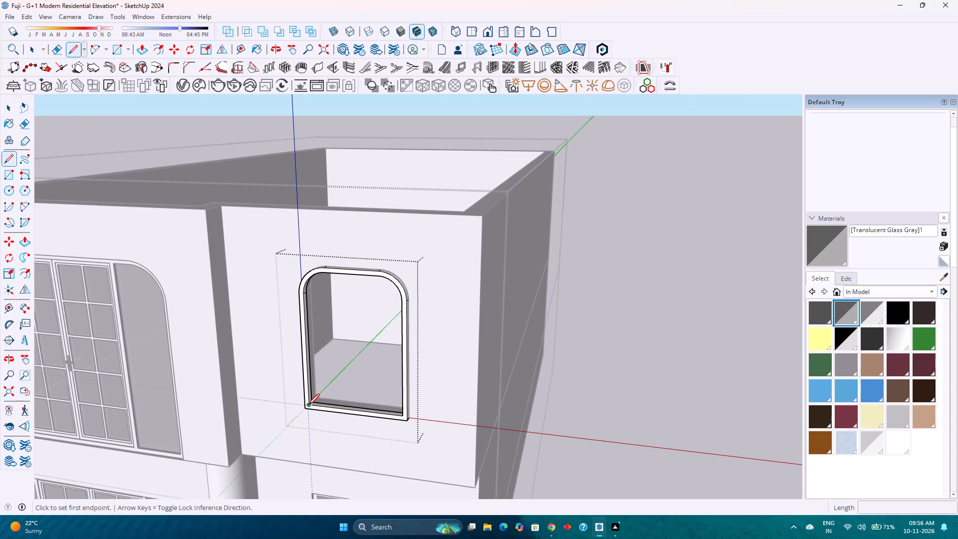
{"action": "left_click", "coordinate": [308, 405]}
{"action": "left_click", "coordinate": [398, 415]}
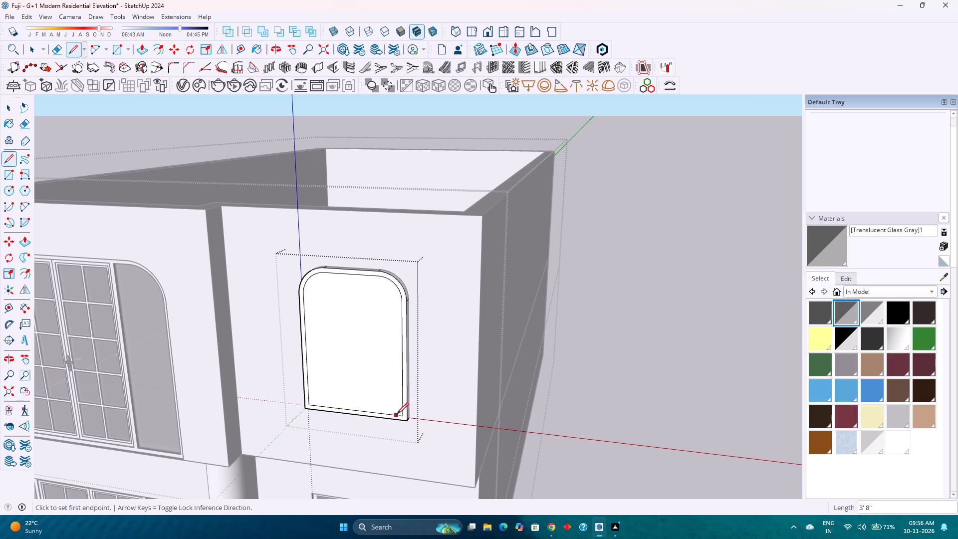
Make a group from the face inside the arched window frame together with its boundary edges.
{"action": "key", "text": "space"}
{"action": "double_click", "coordinate": [358, 363]}
{"action": "right_click", "coordinate": [358, 363]}
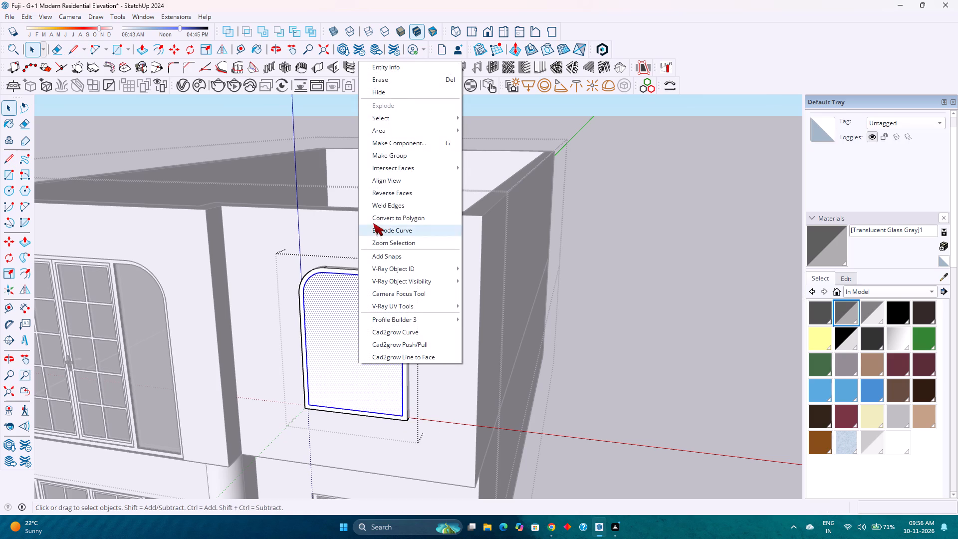
{"action": "left_click", "coordinate": [404, 157]}
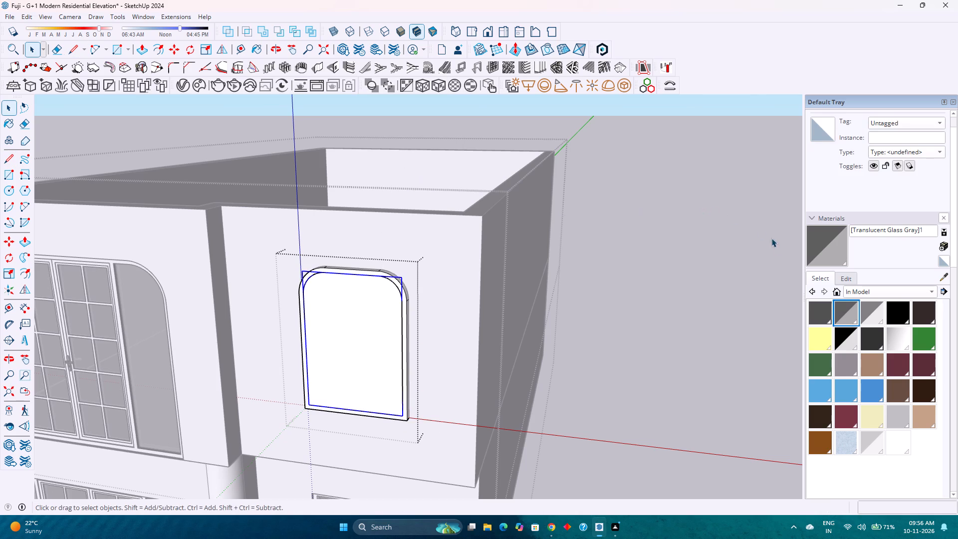
Paint the grouped pane in the arched window with the [Translucent Glass Gray]1 material.
{"action": "left_click", "coordinate": [844, 315]}
{"action": "left_click", "coordinate": [340, 339]}
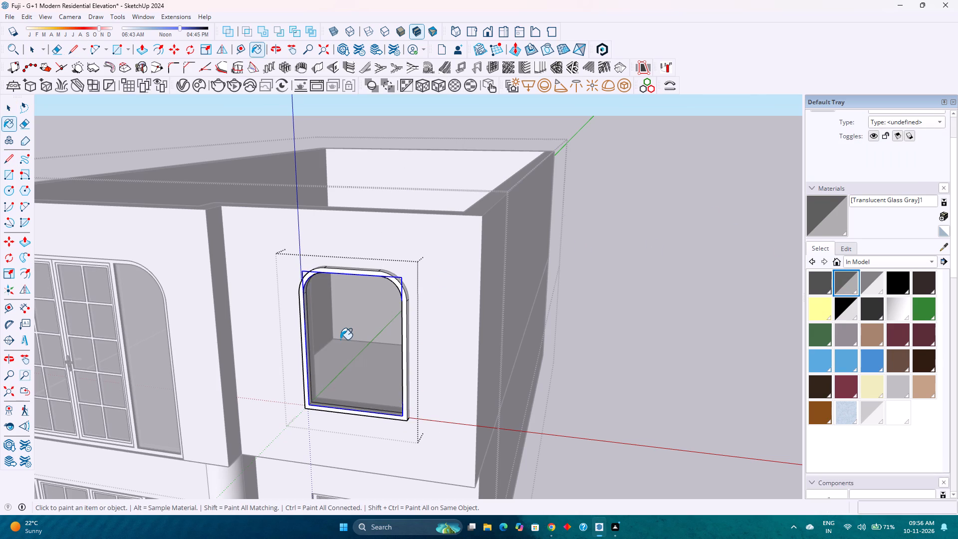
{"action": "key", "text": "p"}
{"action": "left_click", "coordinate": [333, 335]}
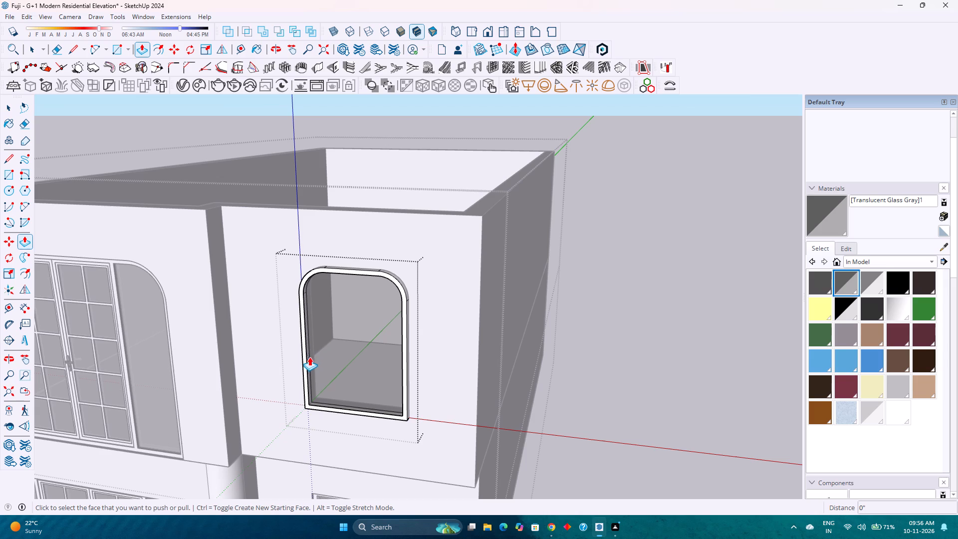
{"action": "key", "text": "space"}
Open the arched glass pane's group for editing.
{"action": "double_click", "coordinate": [332, 350]}
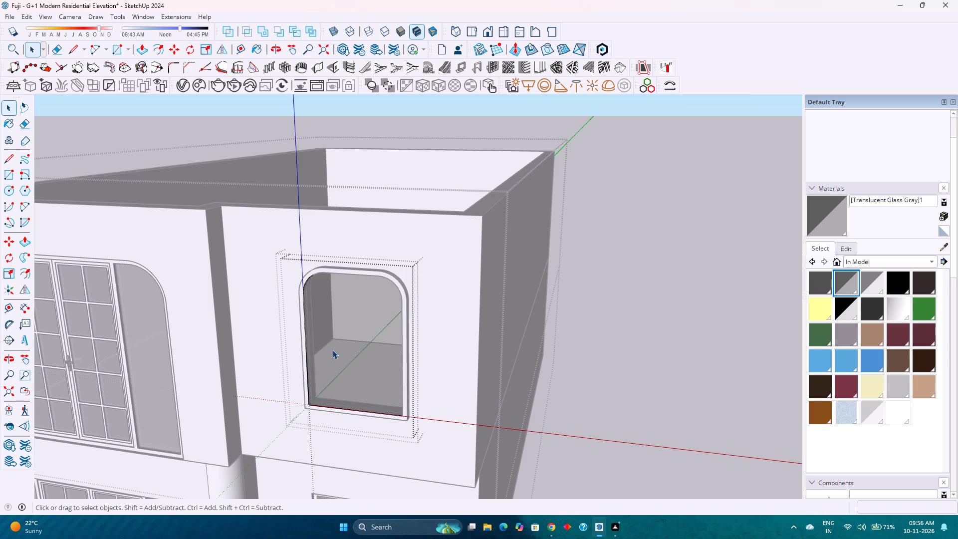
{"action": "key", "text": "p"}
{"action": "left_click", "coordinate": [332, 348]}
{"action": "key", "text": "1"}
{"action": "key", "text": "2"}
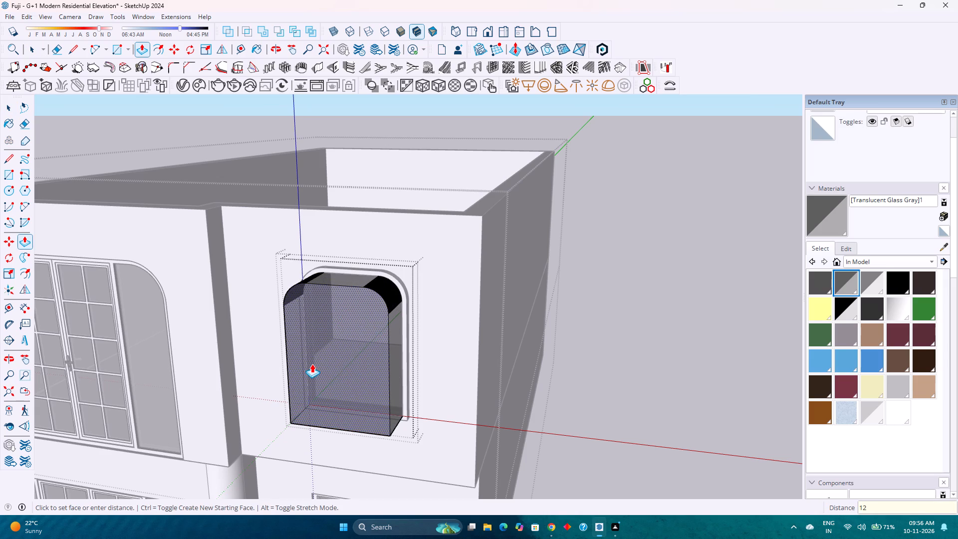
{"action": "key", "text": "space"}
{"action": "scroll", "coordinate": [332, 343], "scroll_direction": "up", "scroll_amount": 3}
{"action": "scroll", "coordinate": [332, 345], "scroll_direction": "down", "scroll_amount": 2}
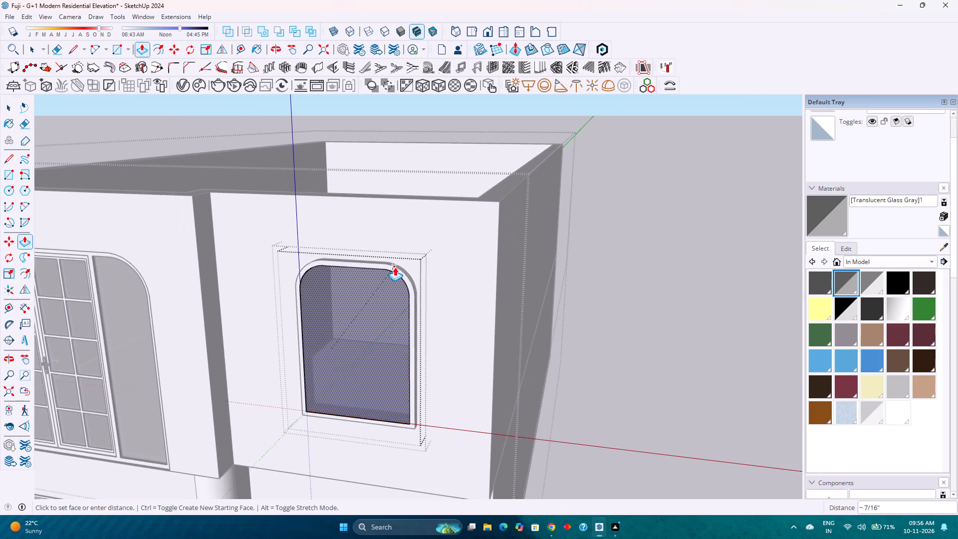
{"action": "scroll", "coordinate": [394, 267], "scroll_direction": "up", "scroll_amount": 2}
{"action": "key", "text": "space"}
Weld the edges of the glass pane's upper-right rounded corner into one curve.
{"action": "scroll", "coordinate": [387, 272], "scroll_direction": "up", "scroll_amount": 3}
{"action": "middle_click_drag", "start_coordinate": [373, 285], "coordinate": [430, 234]}
{"action": "middle_click", "coordinate": [430, 234]}
{"action": "scroll", "coordinate": [408, 303], "scroll_direction": "up", "scroll_amount": 2}
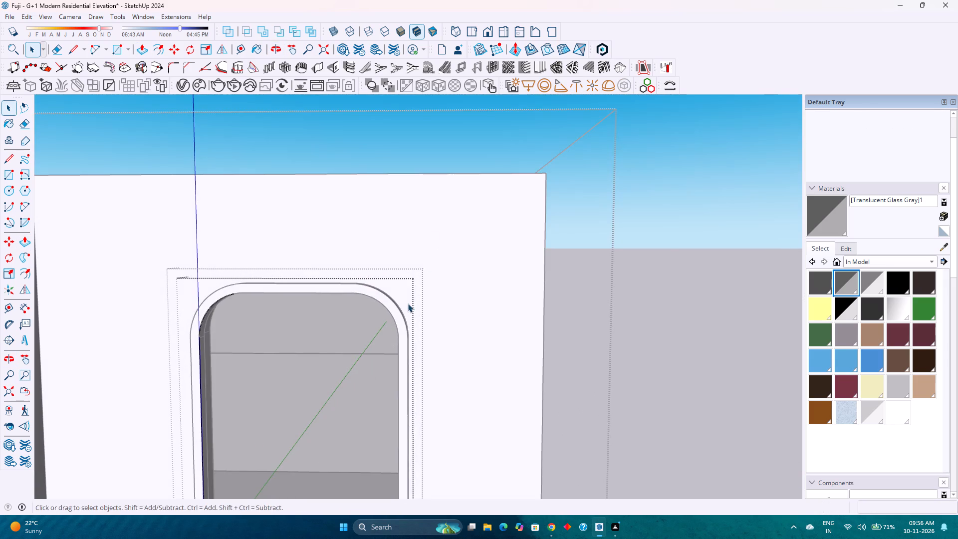
{"action": "middle_click_drag", "start_coordinate": [353, 326], "coordinate": [437, 260]}
{"action": "left_click_drag", "start_coordinate": [305, 296], "coordinate": [382, 373]}
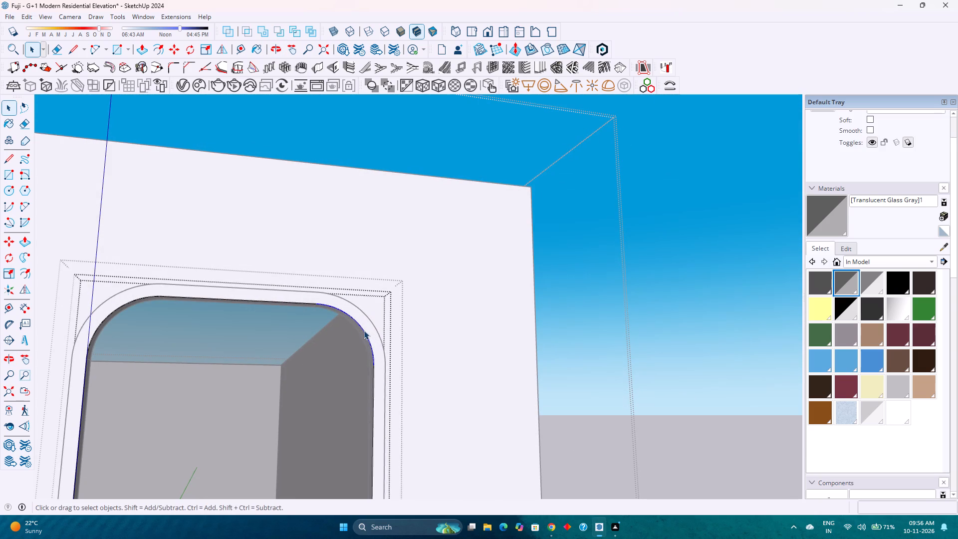
{"action": "right_click", "coordinate": [363, 330]}
{"action": "left_click", "coordinate": [391, 208]}
Weld the edges of the glass pane's upper-left rounded corner into one curve.
{"action": "middle_click_drag", "start_coordinate": [316, 324], "coordinate": [256, 315]}
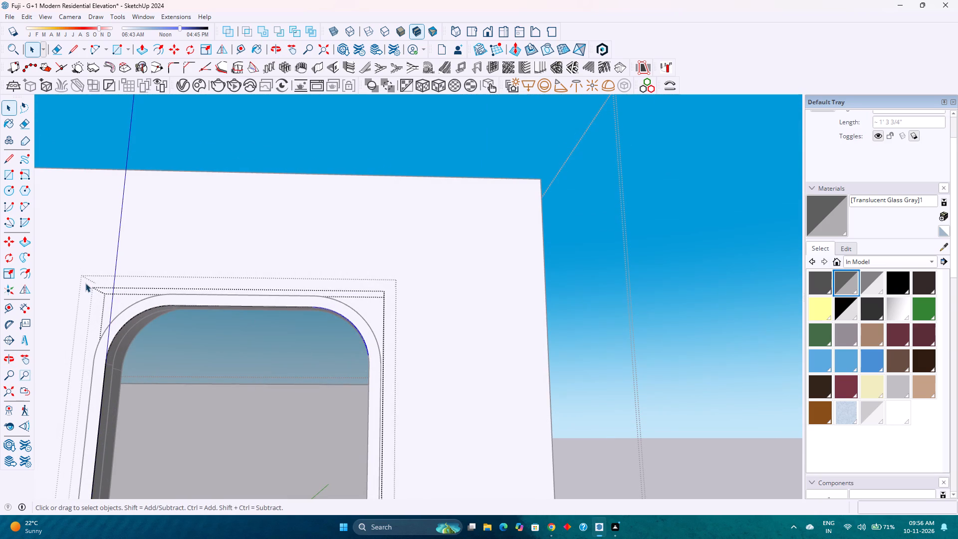
{"action": "left_click_drag", "start_coordinate": [85, 283], "coordinate": [191, 379]}
{"action": "right_click", "coordinate": [134, 316]}
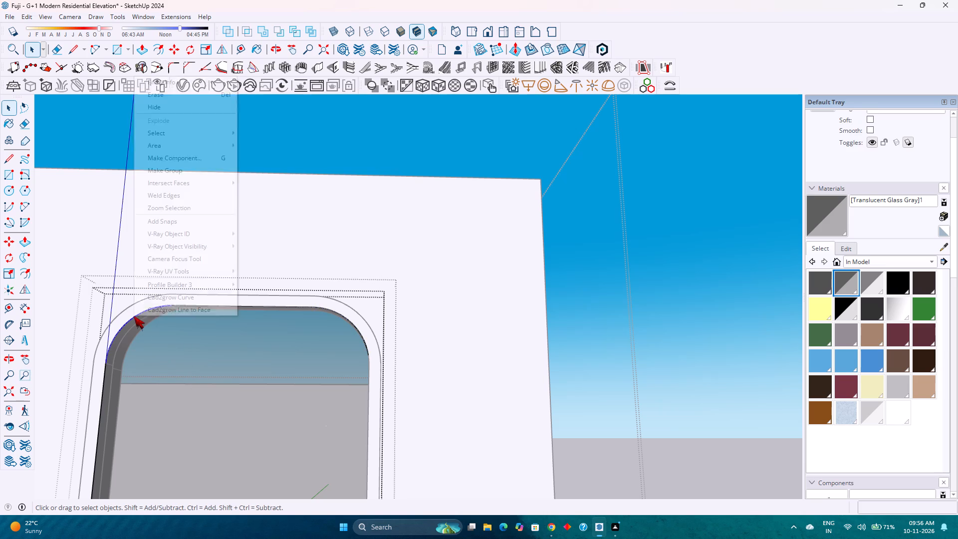
{"action": "left_click", "coordinate": [210, 197]}
Extrude the arched glass face 12 mm and leave the pane's group.
{"action": "scroll", "coordinate": [262, 328], "scroll_direction": "down", "scroll_amount": 9}
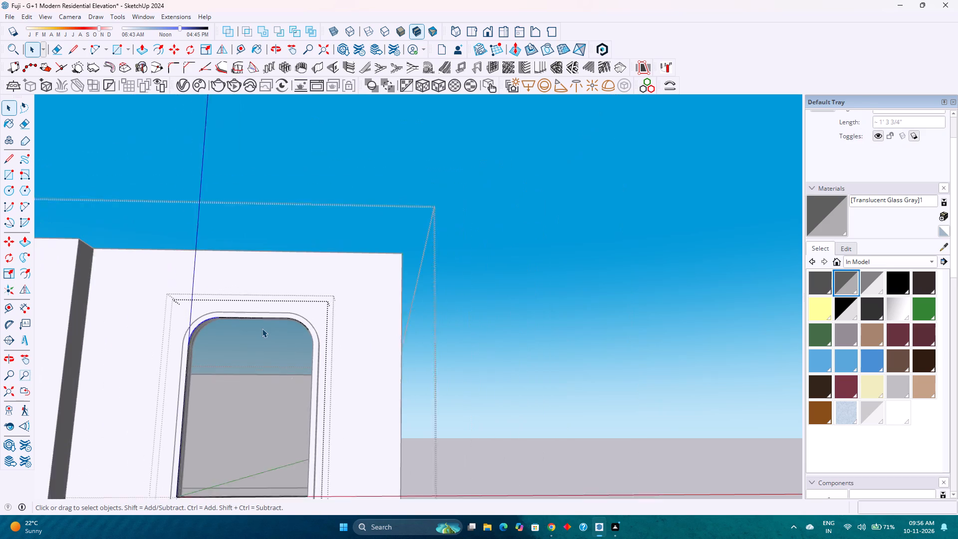
{"action": "left_click", "coordinate": [258, 334]}
{"action": "scroll", "coordinate": [258, 334], "scroll_direction": "down", "scroll_amount": 4}
{"action": "middle_click_drag", "start_coordinate": [255, 339], "coordinate": [221, 392]}
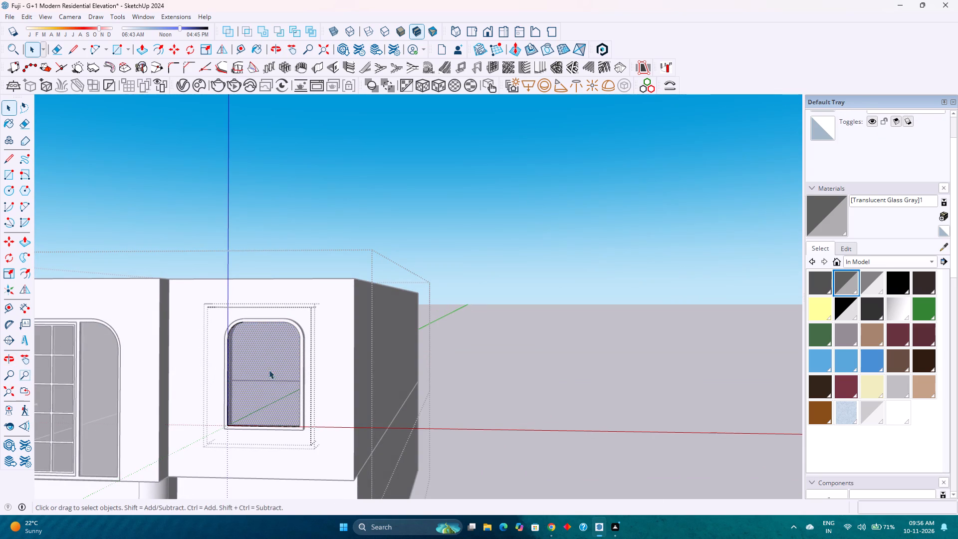
{"action": "key", "text": "p"}
{"action": "left_click", "coordinate": [278, 369]}
{"action": "key", "text": "1"}
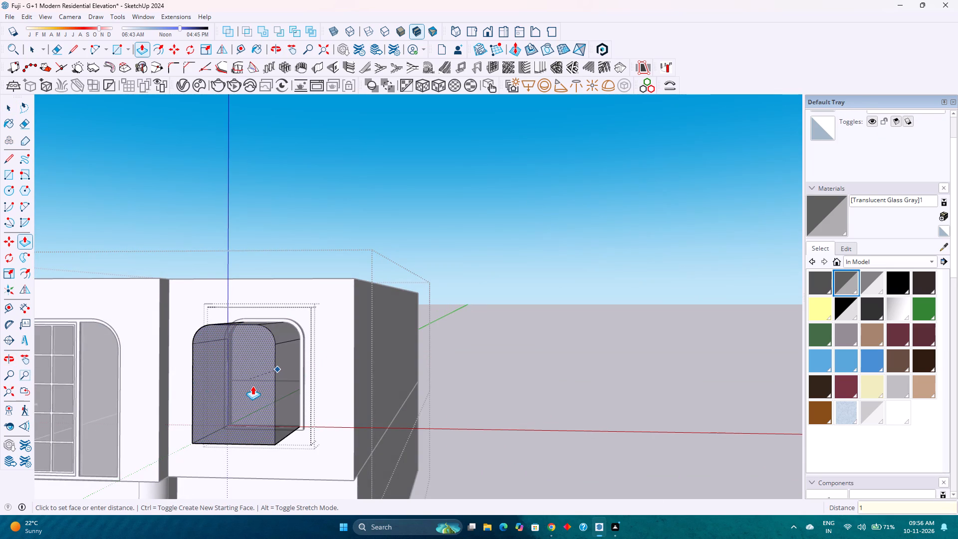
{"action": "key", "text": "2"}
{"action": "type", "text": "mm"}
{"action": "key", "text": "Return"}
{"action": "scroll", "coordinate": [250, 366], "scroll_direction": "up", "scroll_amount": 2}
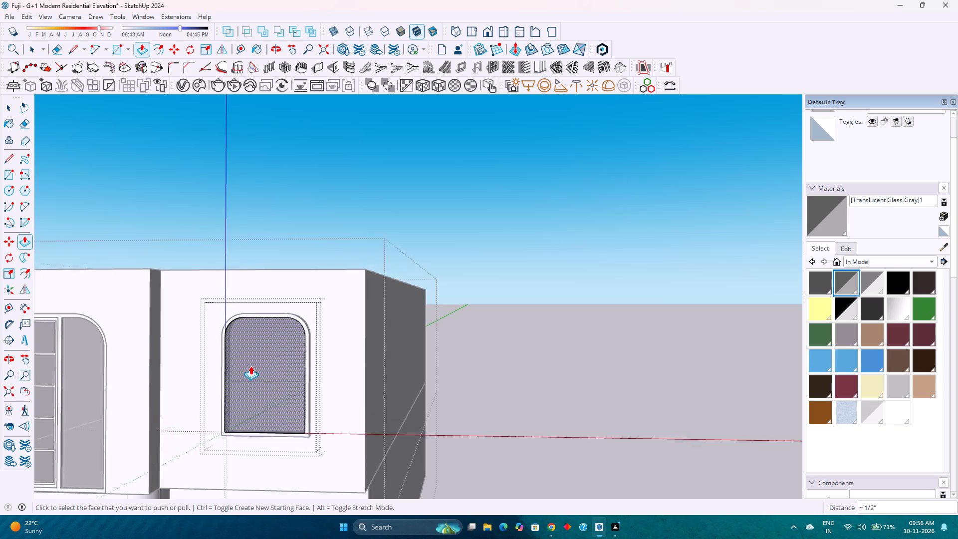
{"action": "scroll", "coordinate": [250, 366], "scroll_direction": "up", "scroll_amount": 2}
{"action": "key", "text": "space"}
{"action": "scroll", "coordinate": [250, 366], "scroll_direction": "up", "scroll_amount": 1}
{"action": "scroll", "coordinate": [250, 366], "scroll_direction": "down", "scroll_amount": 3}
{"action": "left_click", "coordinate": [254, 373]}
{"action": "scroll", "coordinate": [254, 375], "scroll_direction": "up", "scroll_amount": 3}
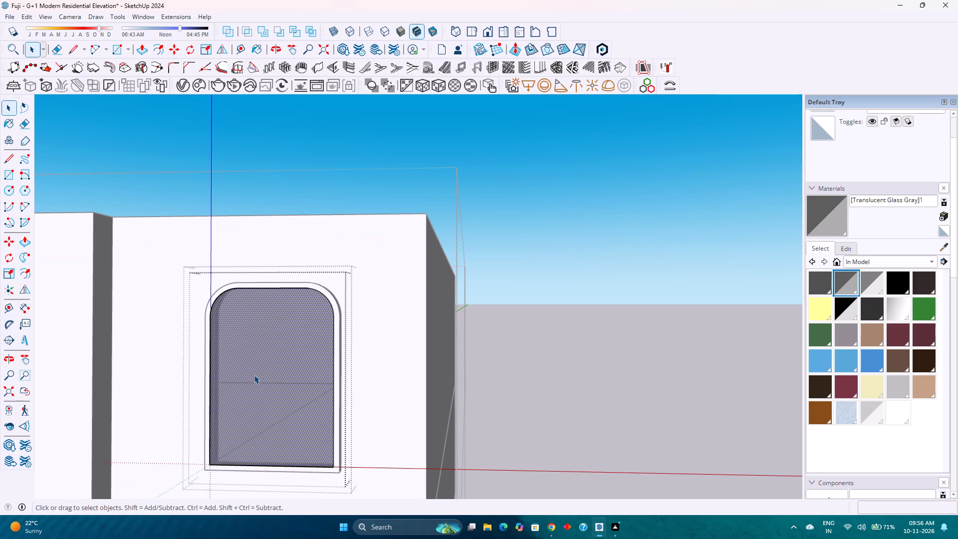
{"action": "key", "text": "Escape"}
Move the arched glass pane group about 2" back into the depth of the window frame.
{"action": "left_click", "coordinate": [254, 375]}
{"action": "scroll", "coordinate": [254, 375], "scroll_direction": "down", "scroll_amount": 3}
{"action": "middle_click_drag", "start_coordinate": [257, 403], "coordinate": [191, 453]}
{"action": "scroll", "coordinate": [245, 438], "scroll_direction": "up", "scroll_amount": 4}
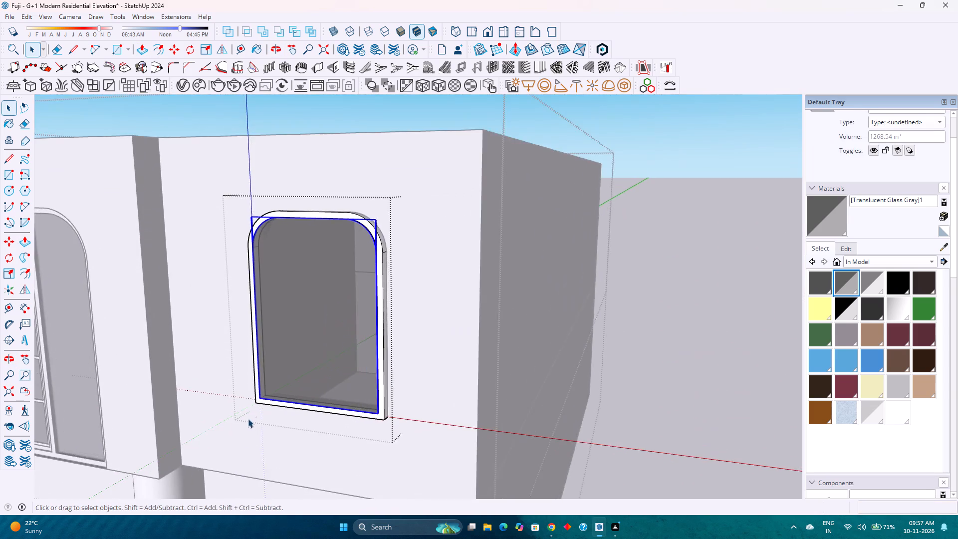
{"action": "scroll", "coordinate": [248, 419], "scroll_direction": "up", "scroll_amount": 4}
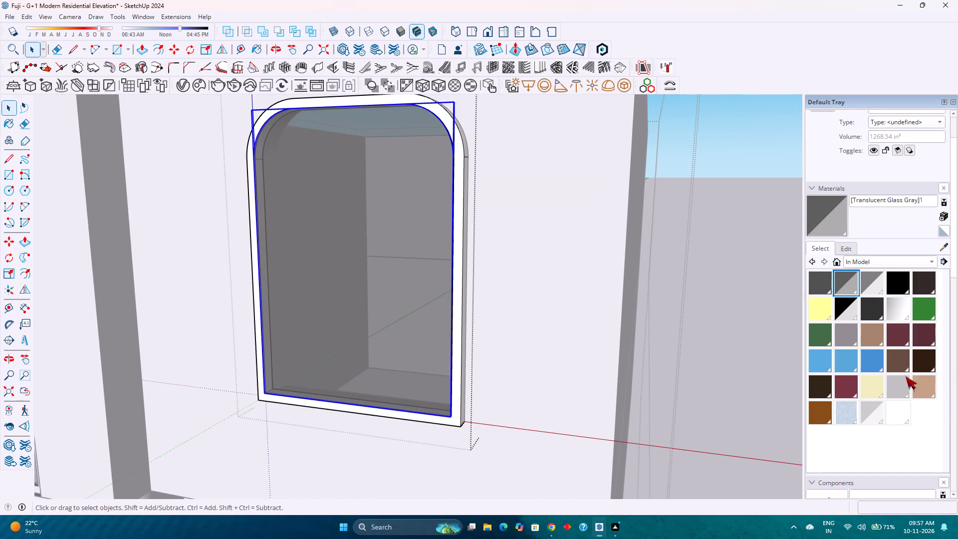
{"action": "middle_click_drag", "start_coordinate": [331, 394], "coordinate": [292, 460]}
{"action": "scroll", "coordinate": [254, 362], "scroll_direction": "up", "scroll_amount": 6}
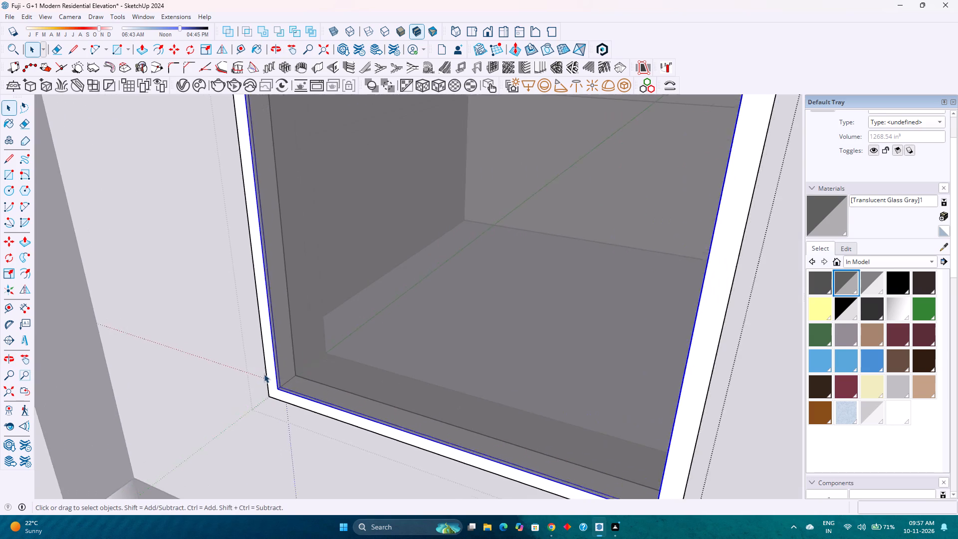
{"action": "scroll", "coordinate": [264, 374], "scroll_direction": "up", "scroll_amount": 10}
{"action": "key", "text": "m"}
{"action": "scroll", "coordinate": [284, 410], "scroll_direction": "up", "scroll_amount": 4}
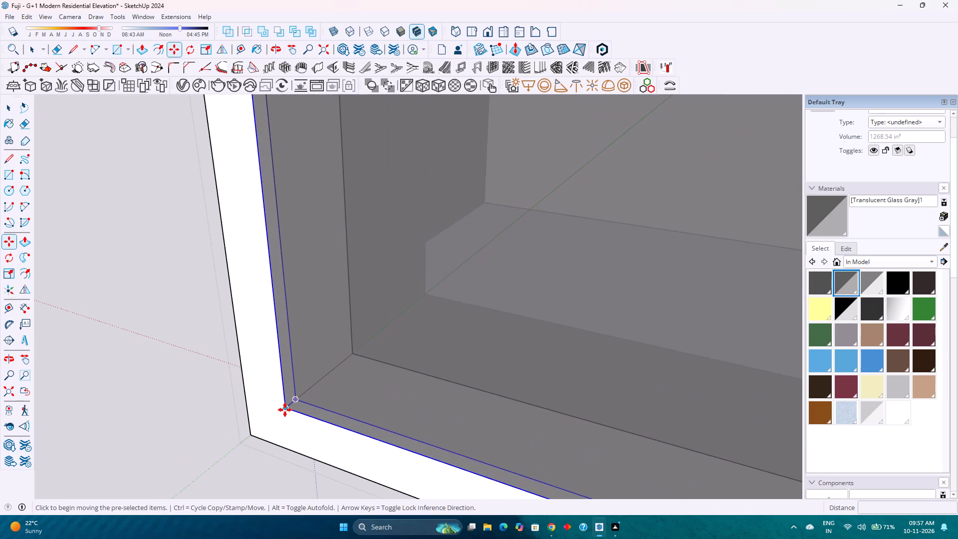
{"action": "left_click", "coordinate": [286, 409]}
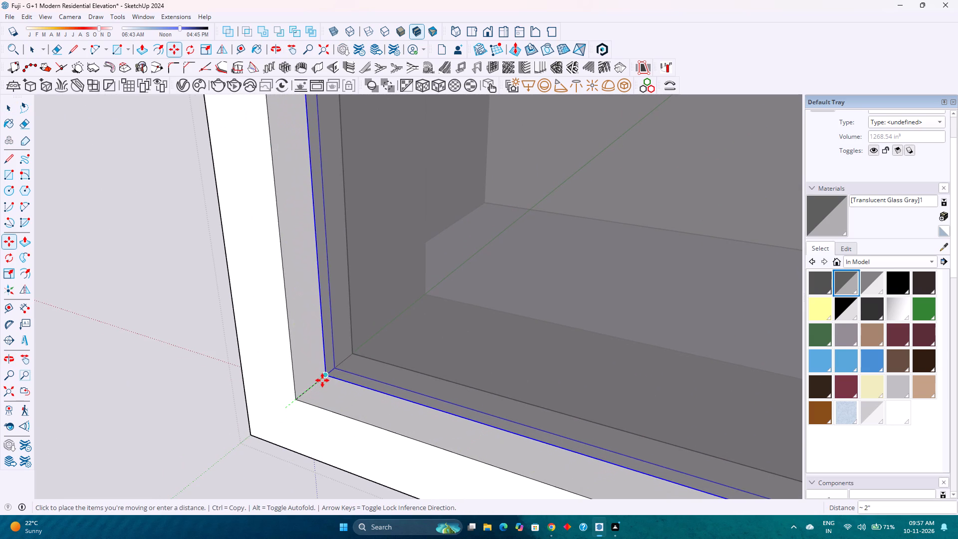
{"action": "left_click", "coordinate": [321, 382]}
Nudge the arched glass pane slightly further back along the window frame's depth, with back edges temporarily shown.
{"action": "scroll", "coordinate": [335, 361], "scroll_direction": "up", "scroll_amount": 3}
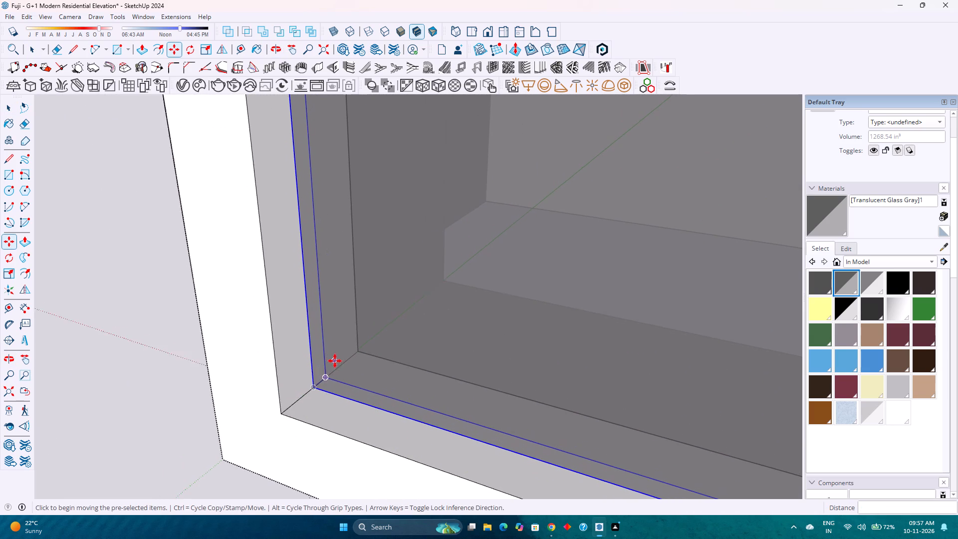
{"action": "scroll", "coordinate": [335, 361], "scroll_direction": "up", "scroll_amount": 2}
{"action": "middle_click_drag", "start_coordinate": [319, 381], "coordinate": [298, 441]}
{"action": "scroll", "coordinate": [314, 379], "scroll_direction": "up", "scroll_amount": 14}
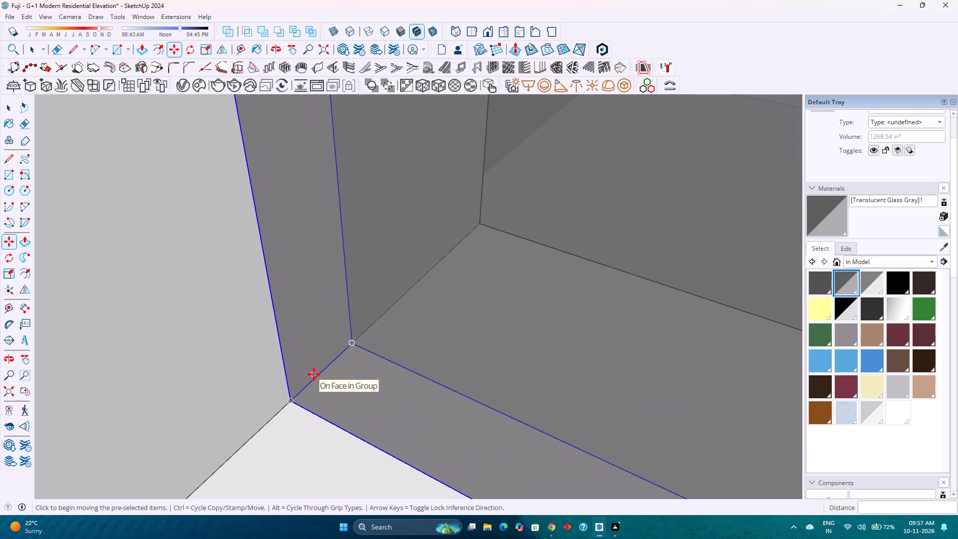
{"action": "key", "text": "k"}
{"action": "left_click", "coordinate": [325, 373]}
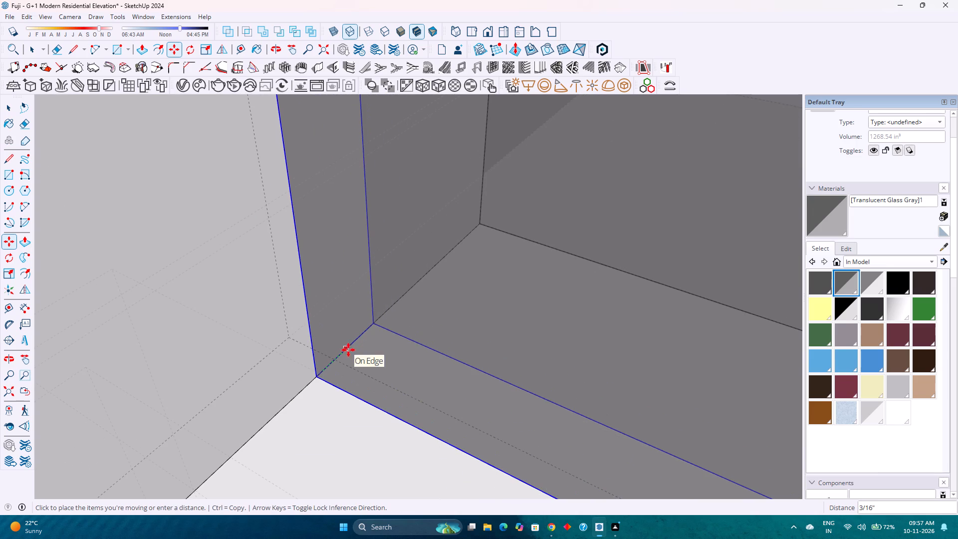
{"action": "left_click", "coordinate": [340, 358]}
{"action": "scroll", "coordinate": [356, 345], "scroll_direction": "down", "scroll_amount": 10}
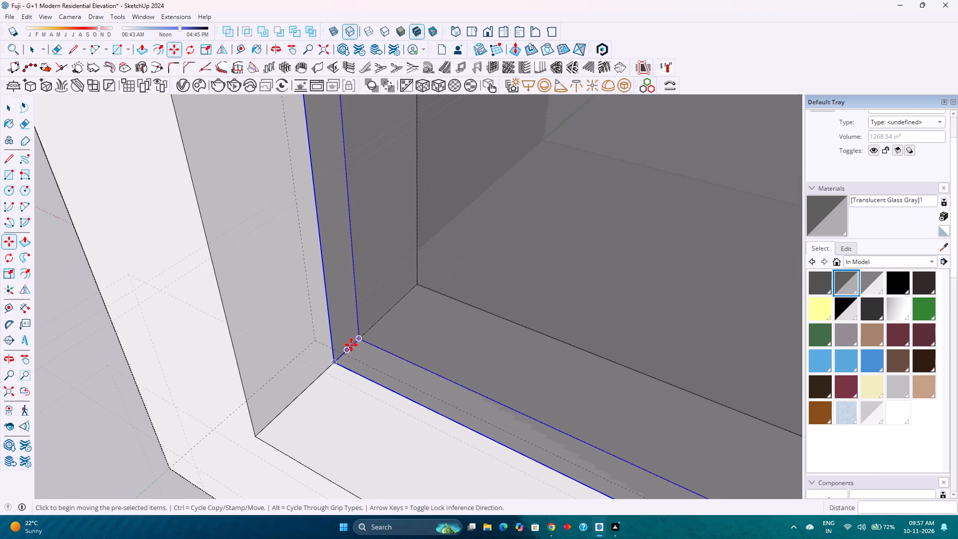
{"action": "type", "text": "k"}
{"action": "key", "text": "space"}
{"action": "scroll", "coordinate": [350, 344], "scroll_direction": "down", "scroll_amount": 11}
{"action": "key", "text": "Escape"}
{"action": "scroll", "coordinate": [350, 344], "scroll_direction": "down", "scroll_amount": 5}
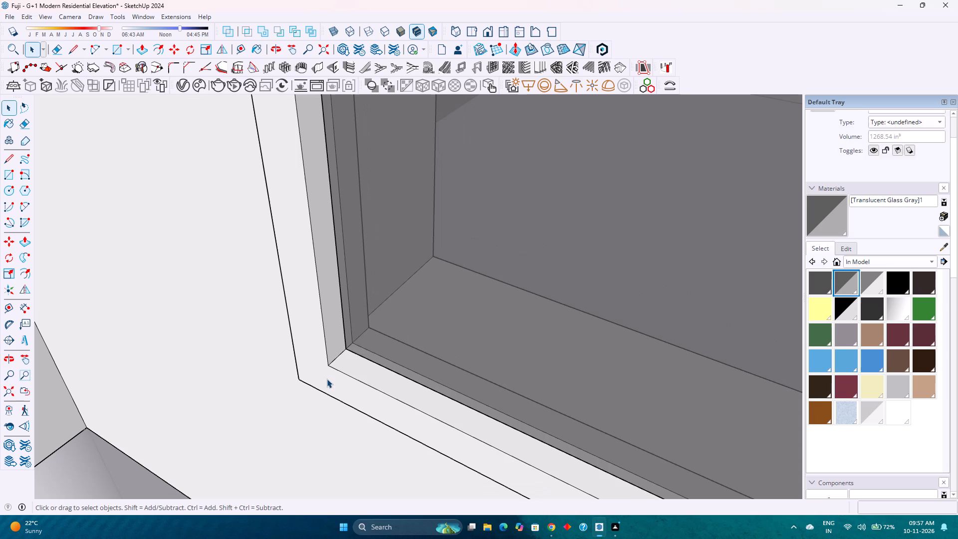
Move the arched first-floor window group back so its frame sits flush with the wall face.
{"action": "left_click", "coordinate": [327, 379]}
{"action": "scroll", "coordinate": [324, 374], "scroll_direction": "down", "scroll_amount": 9}
{"action": "key", "text": "m"}
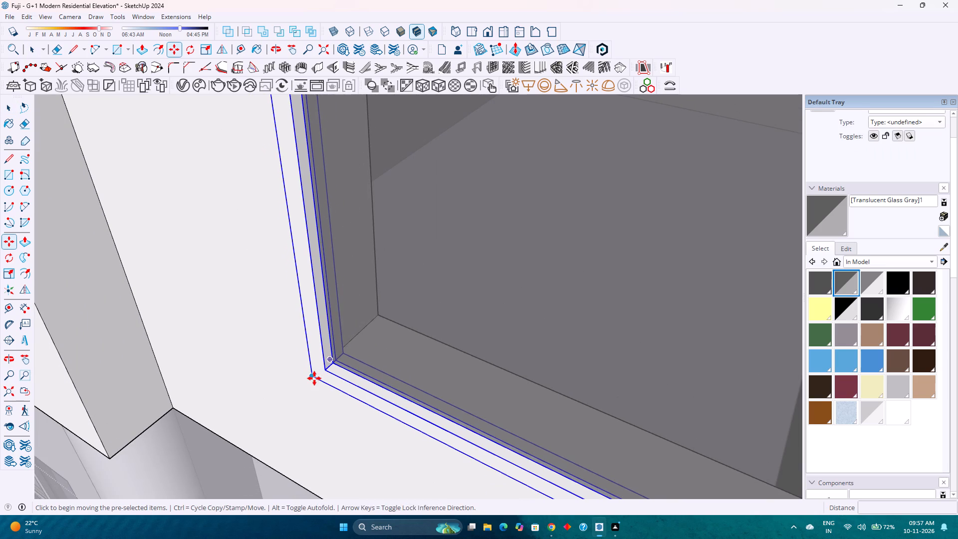
{"action": "left_click", "coordinate": [309, 381]}
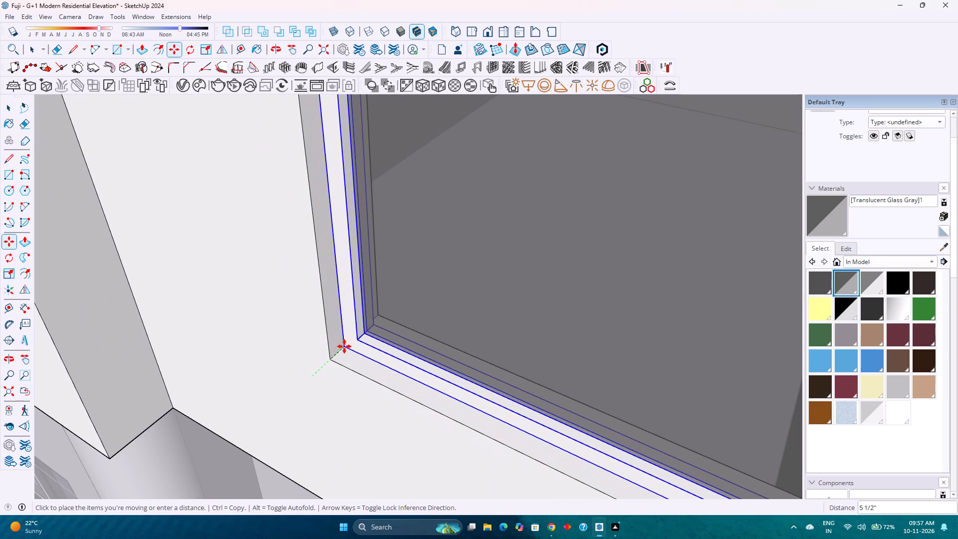
{"action": "left_click", "coordinate": [333, 360]}
Move the arched window group 2" inward from the wall face and deselect it.
{"action": "scroll", "coordinate": [315, 370], "scroll_direction": "up", "scroll_amount": 4}
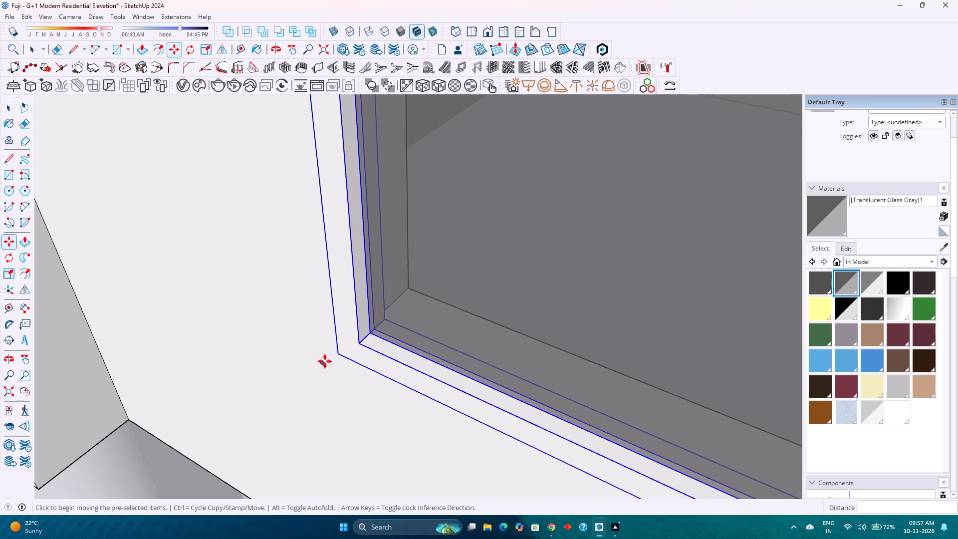
{"action": "left_click", "coordinate": [336, 355]}
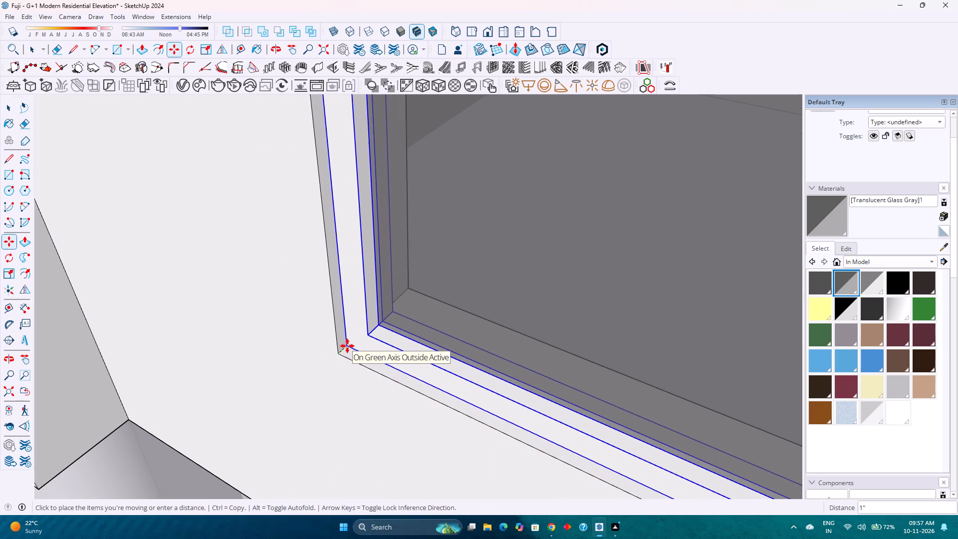
{"action": "key", "text": "2"}
{"action": "key", "text": "Return"}
{"action": "key", "text": "space"}
{"action": "scroll", "coordinate": [368, 368], "scroll_direction": "down", "scroll_amount": 7}
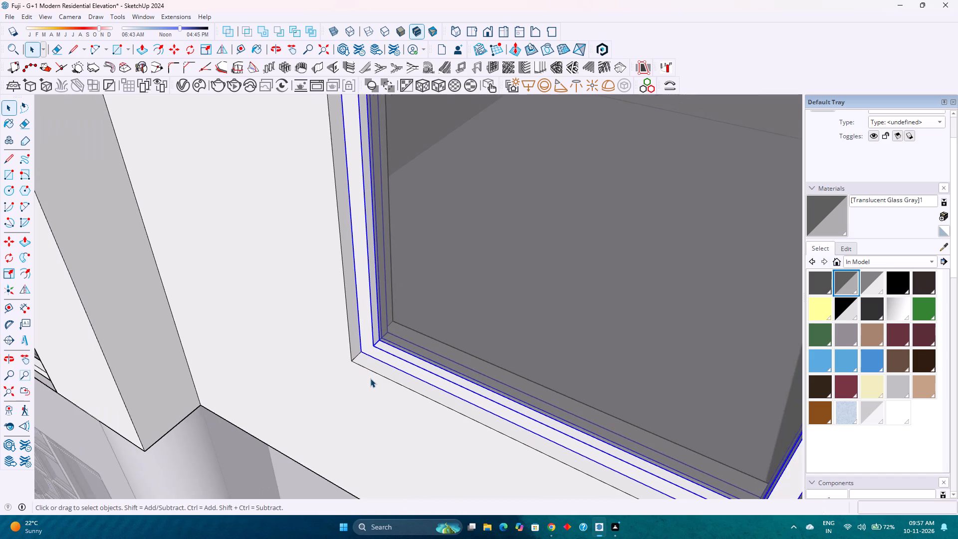
{"action": "key", "text": "Escape"}
Examine the building from the front, both sides, above and below, checking the windows and the joint between floors.
{"action": "scroll", "coordinate": [371, 370], "scroll_direction": "down", "scroll_amount": 14}
{"action": "middle_click_drag", "start_coordinate": [342, 379], "coordinate": [439, 304]}
{"action": "scroll", "coordinate": [462, 293], "scroll_direction": "up", "scroll_amount": 1}
{"action": "scroll", "coordinate": [467, 292], "scroll_direction": "down", "scroll_amount": 1}
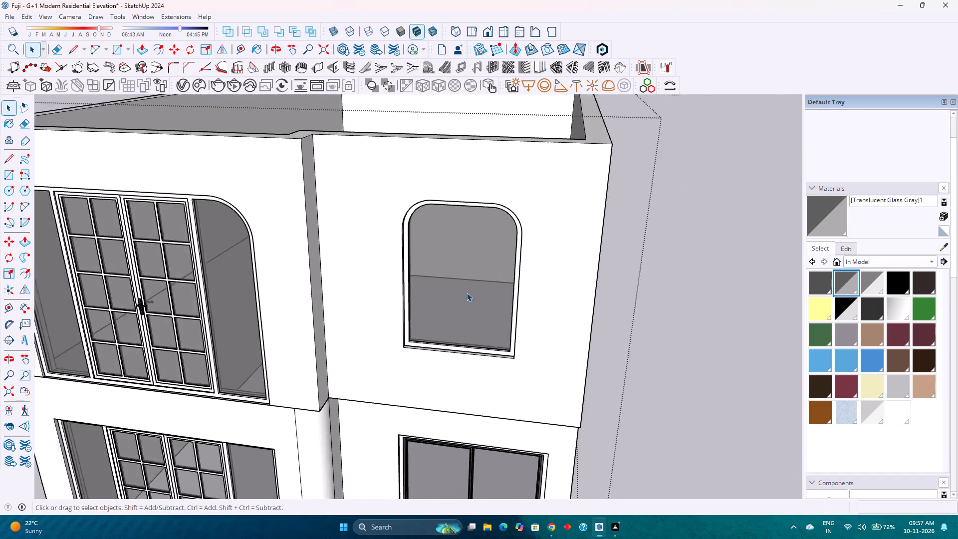
{"action": "scroll", "coordinate": [467, 292], "scroll_direction": "down", "scroll_amount": 7}
{"action": "middle_click_drag", "start_coordinate": [402, 384], "coordinate": [393, 408], "text": "shift"}
{"action": "middle_click_drag", "start_coordinate": [355, 415], "coordinate": [439, 310]}
{"action": "scroll", "coordinate": [451, 310], "scroll_direction": "down", "scroll_amount": 4}
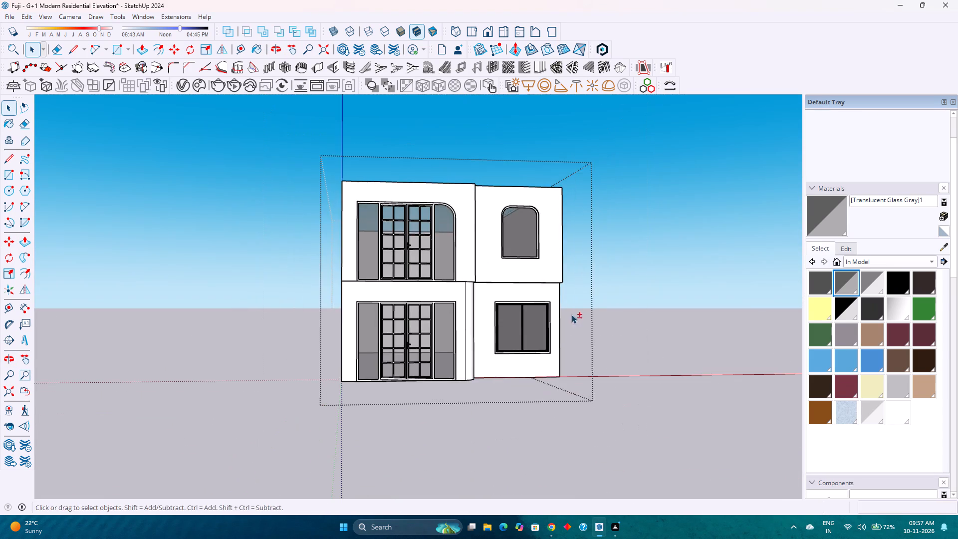
{"action": "middle_click_drag", "start_coordinate": [571, 315], "coordinate": [437, 372], "text": "shift"}
{"action": "scroll", "coordinate": [458, 348], "scroll_direction": "down", "scroll_amount": 3}
{"action": "scroll", "coordinate": [456, 347], "scroll_direction": "up", "scroll_amount": 4}
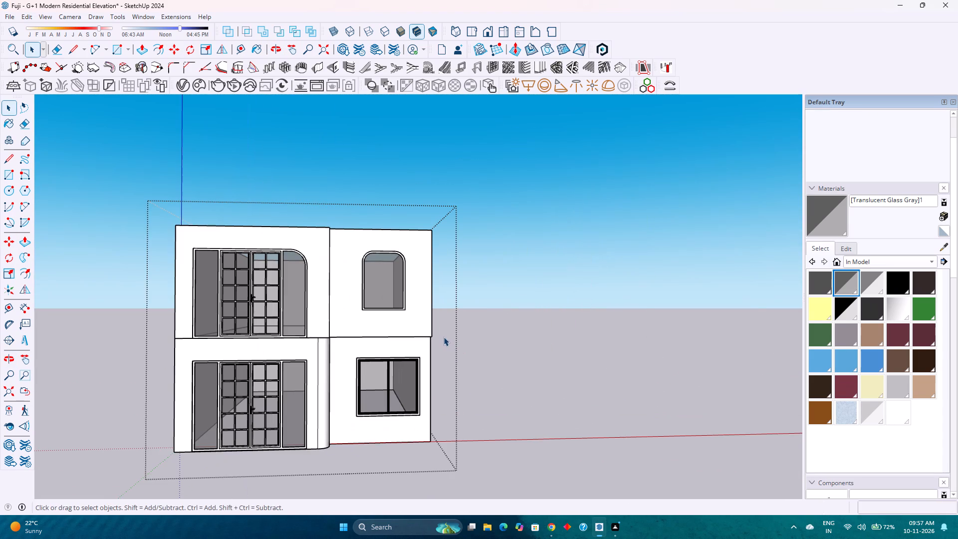
{"action": "scroll", "coordinate": [434, 333], "scroll_direction": "down", "scroll_amount": 4}
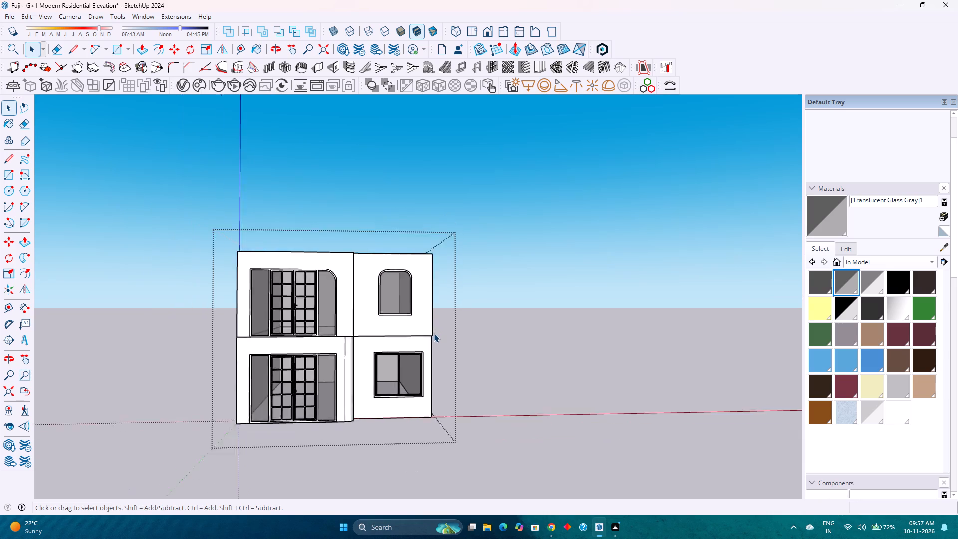
{"action": "scroll", "coordinate": [434, 333], "scroll_direction": "up", "scroll_amount": 2}
{"action": "scroll", "coordinate": [372, 315], "scroll_direction": "down", "scroll_amount": 3}
{"action": "scroll", "coordinate": [372, 315], "scroll_direction": "up", "scroll_amount": 2}
{"action": "scroll", "coordinate": [373, 317], "scroll_direction": "down", "scroll_amount": 3}
{"action": "scroll", "coordinate": [374, 317], "scroll_direction": "up", "scroll_amount": 3}
{"action": "scroll", "coordinate": [374, 317], "scroll_direction": "down", "scroll_amount": 3}
{"action": "scroll", "coordinate": [374, 317], "scroll_direction": "up", "scroll_amount": 4}
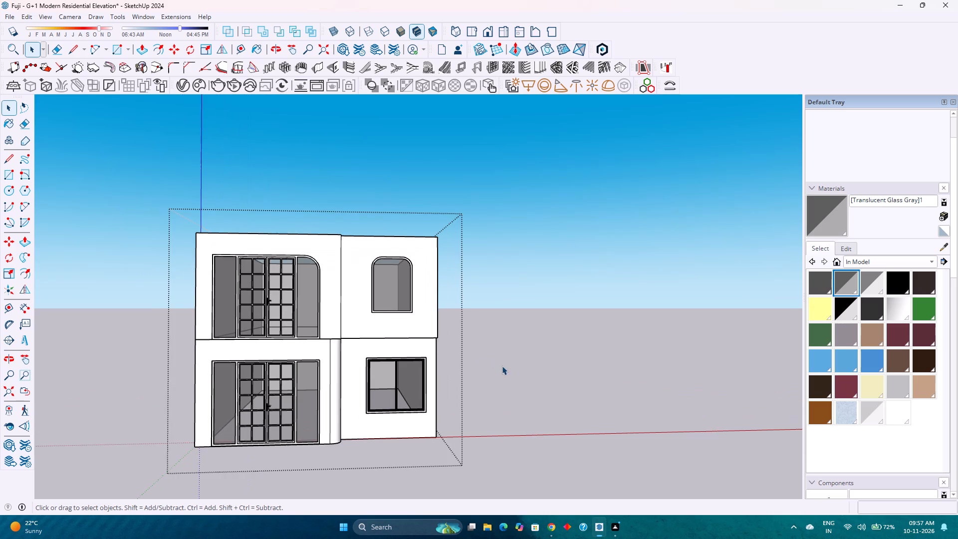
{"action": "left_click", "coordinate": [510, 367]}
{"action": "middle_click_drag", "start_coordinate": [490, 357], "coordinate": [635, 375]}
{"action": "middle_click_drag", "start_coordinate": [631, 372], "coordinate": [617, 362]}
{"action": "scroll", "coordinate": [597, 351], "scroll_direction": "down", "scroll_amount": 3}
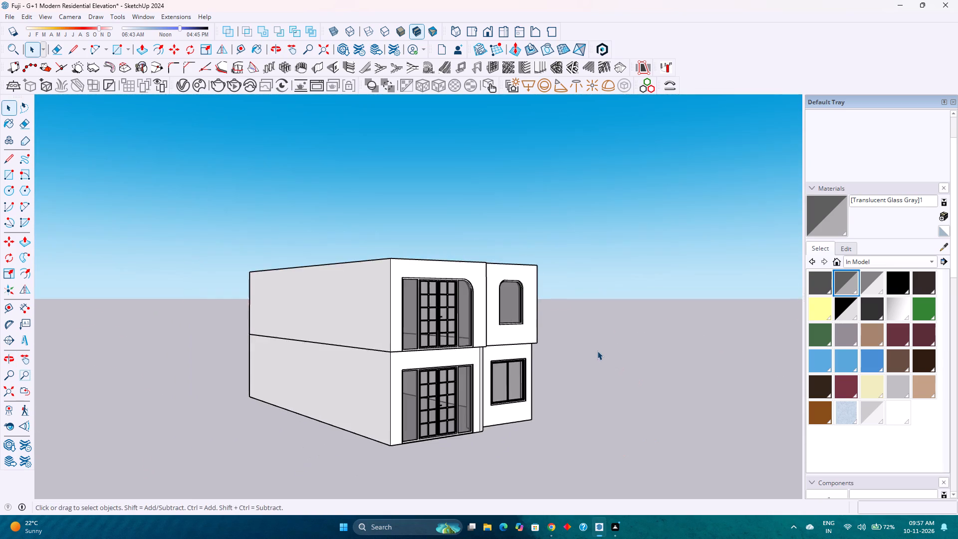
{"action": "middle_click_drag", "start_coordinate": [593, 350], "coordinate": [292, 402]}
{"action": "scroll", "coordinate": [381, 320], "scroll_direction": "up", "scroll_amount": 7}
{"action": "scroll", "coordinate": [383, 320], "scroll_direction": "down", "scroll_amount": 3}
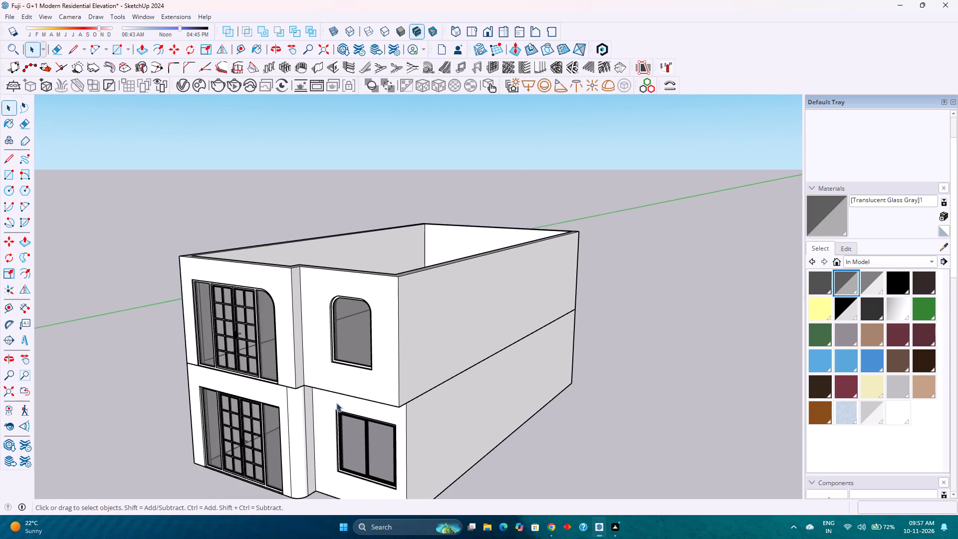
{"action": "scroll", "coordinate": [329, 402], "scroll_direction": "down", "scroll_amount": 2}
{"action": "middle_click_drag", "start_coordinate": [327, 403], "coordinate": [319, 415]}
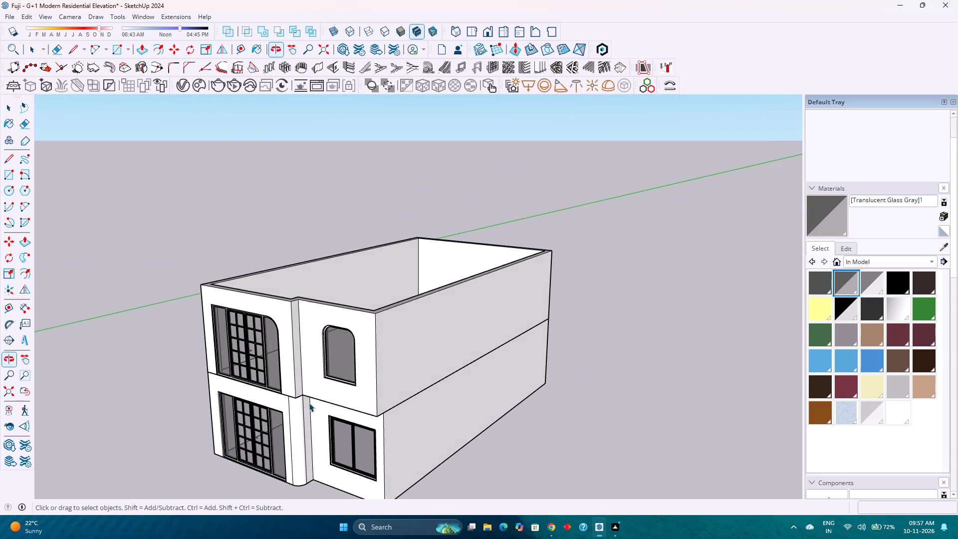
{"action": "scroll", "coordinate": [305, 393], "scroll_direction": "down", "scroll_amount": 4}
{"action": "scroll", "coordinate": [305, 393], "scroll_direction": "up", "scroll_amount": 4}
{"action": "scroll", "coordinate": [304, 391], "scroll_direction": "down", "scroll_amount": 4}
{"action": "scroll", "coordinate": [300, 387], "scroll_direction": "up", "scroll_amount": 4}
{"action": "scroll", "coordinate": [300, 386], "scroll_direction": "down", "scroll_amount": 4}
{"action": "scroll", "coordinate": [300, 386], "scroll_direction": "up", "scroll_amount": 5}
{"action": "scroll", "coordinate": [300, 386], "scroll_direction": "down", "scroll_amount": 4}
{"action": "scroll", "coordinate": [300, 386], "scroll_direction": "up", "scroll_amount": 5}
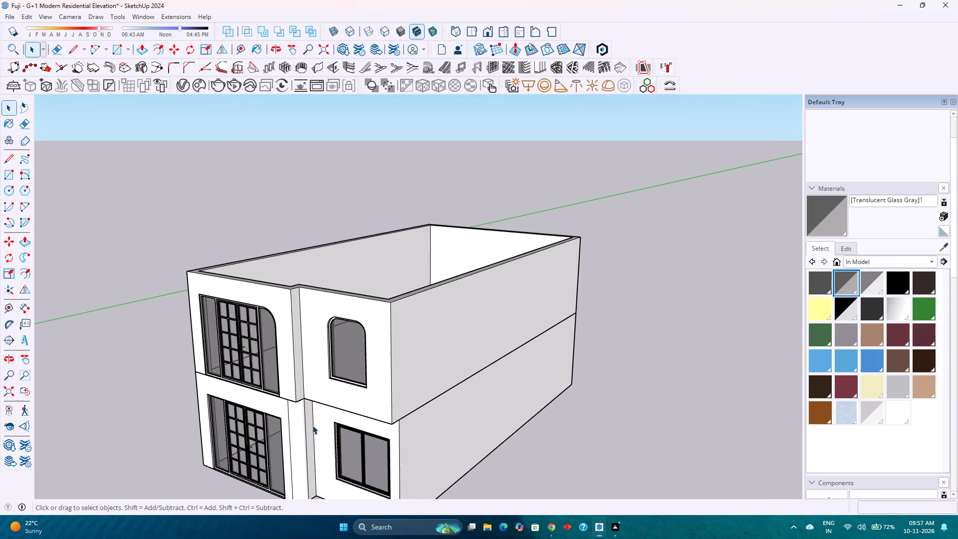
{"action": "scroll", "coordinate": [312, 425], "scroll_direction": "up", "scroll_amount": 1}
{"action": "middle_click_drag", "start_coordinate": [309, 422], "coordinate": [227, 428]}
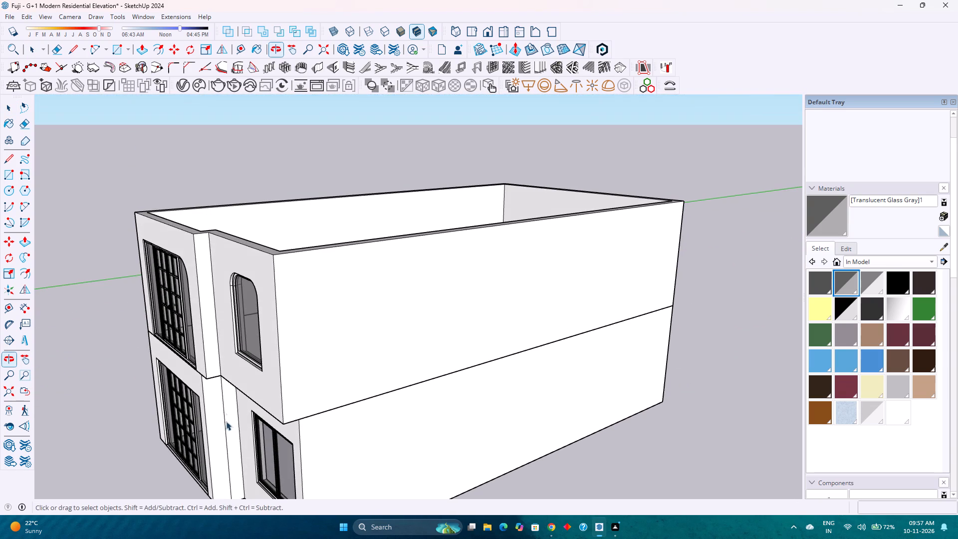
{"action": "middle_click_drag", "start_coordinate": [259, 335], "coordinate": [301, 426], "text": "shift"}
{"action": "middle_click_drag", "start_coordinate": [289, 420], "coordinate": [413, 309]}
{"action": "scroll", "coordinate": [424, 298], "scroll_direction": "up", "scroll_amount": 4}
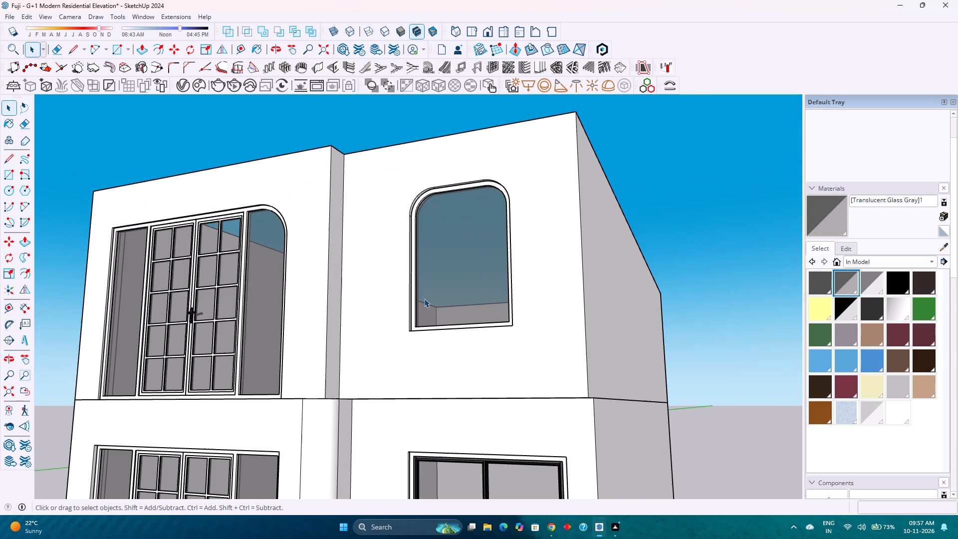
{"action": "middle_click_drag", "start_coordinate": [373, 379], "coordinate": [400, 285]}
{"action": "middle_click", "coordinate": [400, 285]}
{"action": "scroll", "coordinate": [400, 285], "scroll_direction": "up", "scroll_amount": 1}
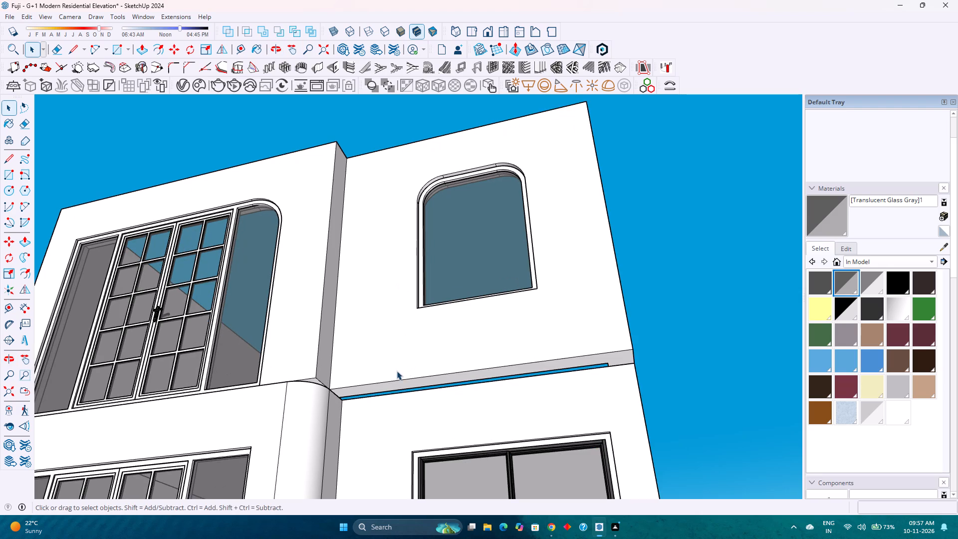
Inside the building's group, raise the whole first floor 1' vertically above the ground floor.
{"action": "left_click", "coordinate": [371, 378]}
{"action": "left_click", "coordinate": [371, 378]}
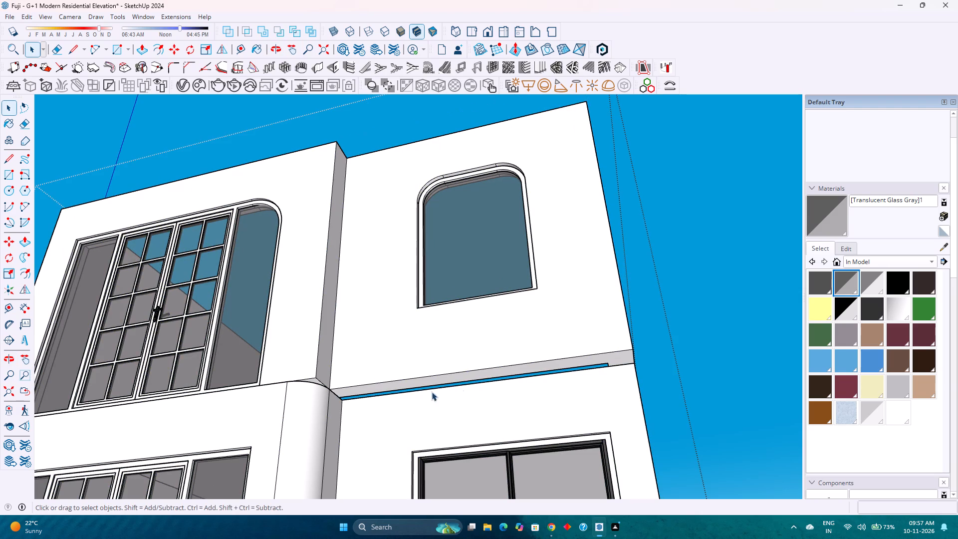
{"action": "left_click", "coordinate": [457, 365]}
{"action": "key", "text": "m"}
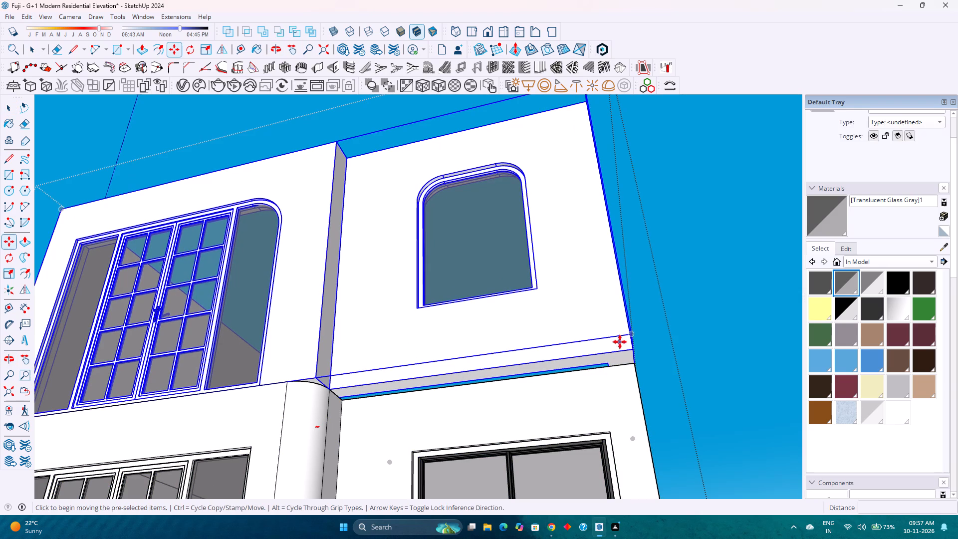
{"action": "left_click", "coordinate": [635, 347]}
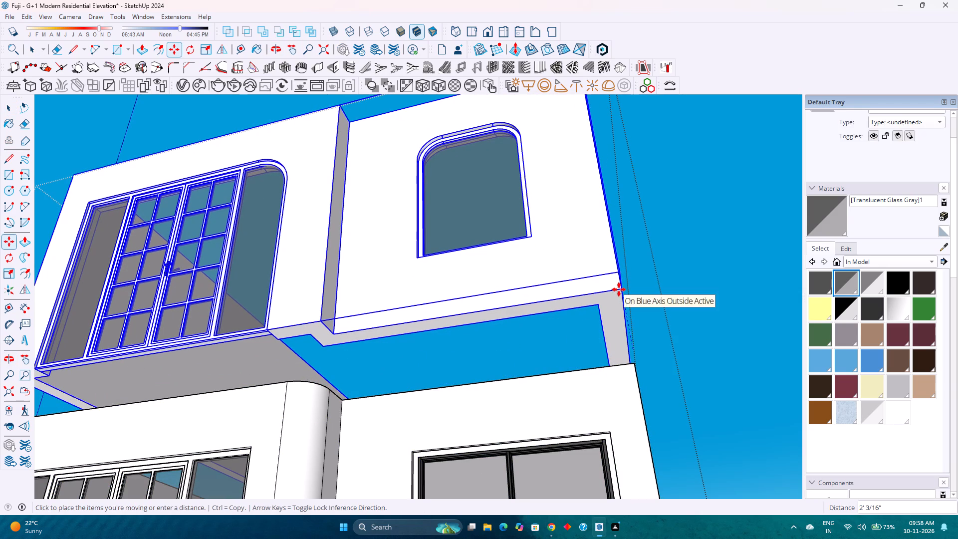
{"action": "key", "text": "Up"}
{"action": "key", "text": "1"}
{"action": "key", "text": "apostrophe"}
{"action": "key", "text": "Return"}
{"action": "scroll", "coordinate": [591, 369], "scroll_direction": "down", "scroll_amount": 4}
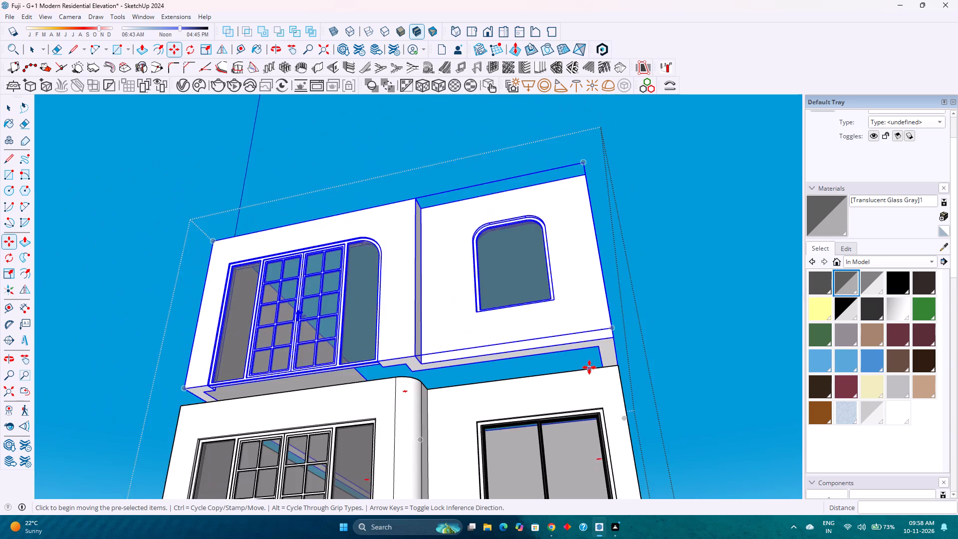
{"action": "scroll", "coordinate": [589, 367], "scroll_direction": "down", "scroll_amount": 11}
{"action": "middle_click_drag", "start_coordinate": [514, 318], "coordinate": [510, 451]}
{"action": "scroll", "coordinate": [510, 361], "scroll_direction": "up", "scroll_amount": 5}
{"action": "middle_click_drag", "start_coordinate": [510, 367], "coordinate": [517, 395]}
{"action": "scroll", "coordinate": [516, 389], "scroll_direction": "down", "scroll_amount": 3}
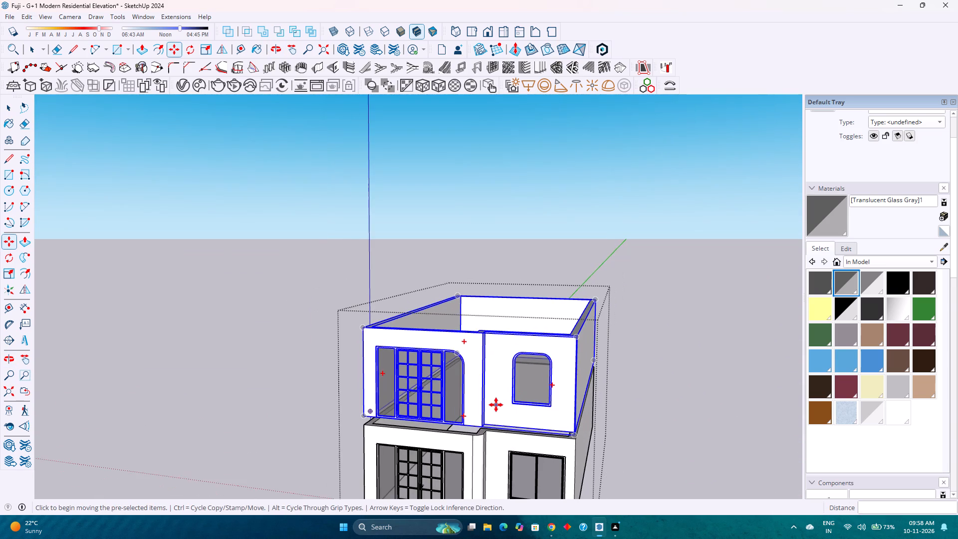
{"action": "middle_click_drag", "start_coordinate": [496, 405], "coordinate": [491, 368], "text": "shift"}
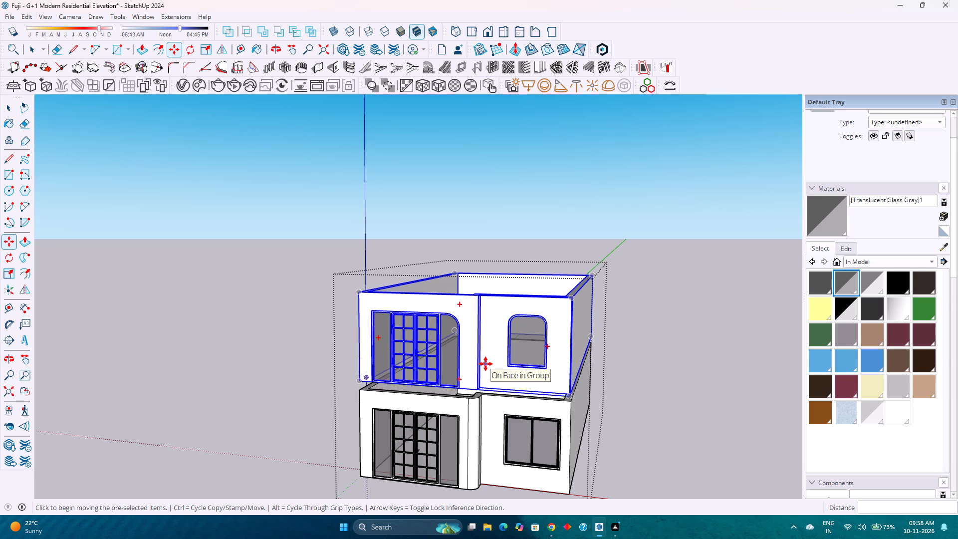
Set the first floor's upward move distance to 6" and leave the building's group.
{"action": "key", "text": "6"}
{"action": "key", "text": "Return"}
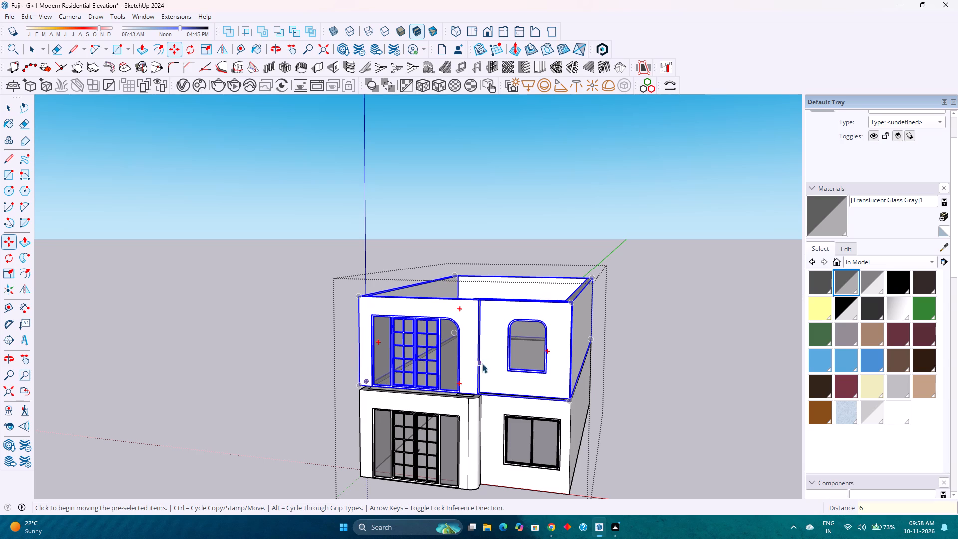
{"action": "key", "text": "space"}
{"action": "middle_click_drag", "start_coordinate": [326, 396], "coordinate": [599, 332]}
{"action": "middle_click", "coordinate": [599, 332]}
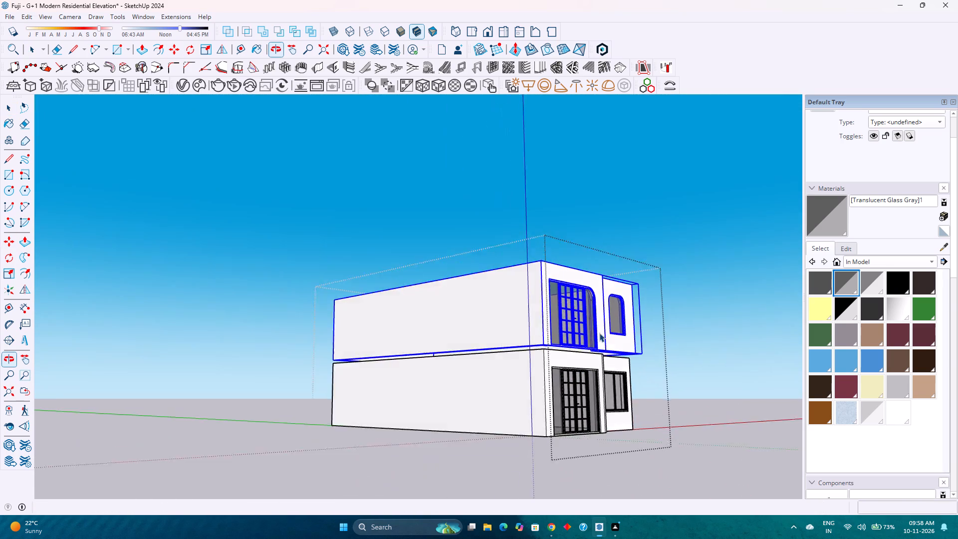
{"action": "scroll", "coordinate": [599, 333], "scroll_direction": "up", "scroll_amount": 1}
{"action": "scroll", "coordinate": [599, 333], "scroll_direction": "down", "scroll_amount": 5}
{"action": "middle_click_drag", "start_coordinate": [594, 338], "coordinate": [315, 453]}
{"action": "left_click", "coordinate": [654, 436]}
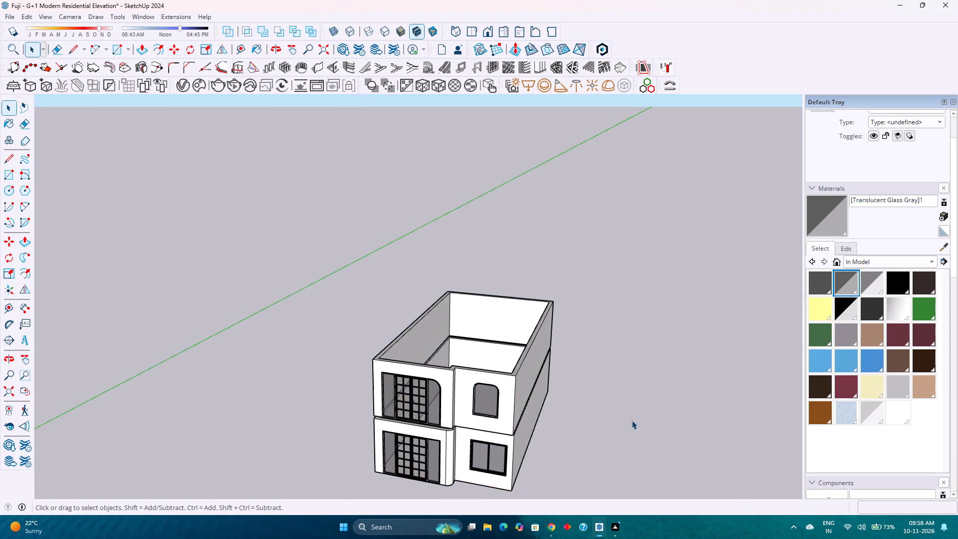
Examine the gap between the ground floor and the raised first floor from below, the side and the front.
{"action": "scroll", "coordinate": [508, 355], "scroll_direction": "down", "scroll_amount": 3}
{"action": "middle_click_drag", "start_coordinate": [447, 413], "coordinate": [421, 268]}
{"action": "scroll", "coordinate": [482, 331], "scroll_direction": "up", "scroll_amount": 4}
{"action": "middle_click_drag", "start_coordinate": [479, 331], "coordinate": [484, 344]}
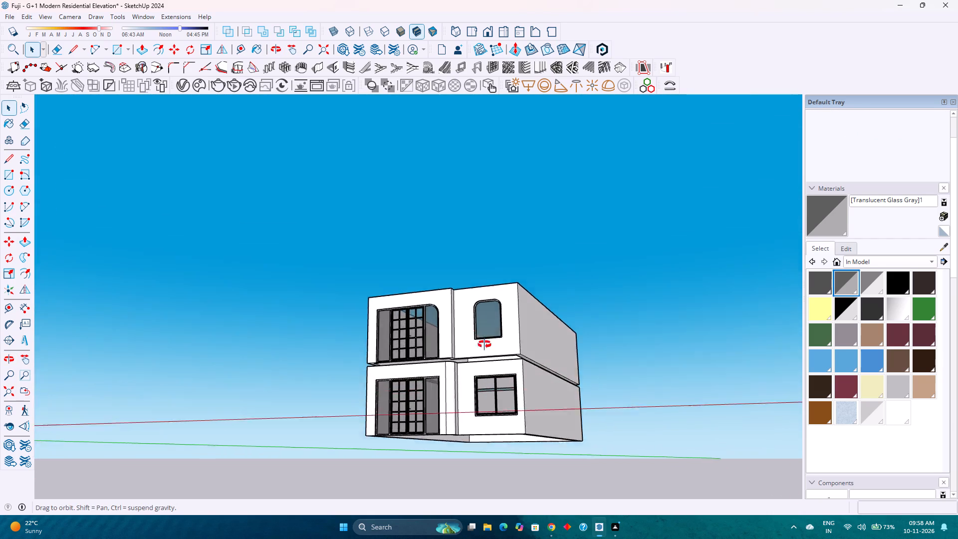
{"action": "middle_click_drag", "start_coordinate": [484, 344], "coordinate": [295, 384]}
{"action": "middle_click", "coordinate": [275, 384]}
{"action": "middle_click_drag", "start_coordinate": [273, 384], "coordinate": [552, 406]}
{"action": "middle_click", "coordinate": [552, 406]}
{"action": "scroll", "coordinate": [454, 357], "scroll_direction": "up", "scroll_amount": 2}
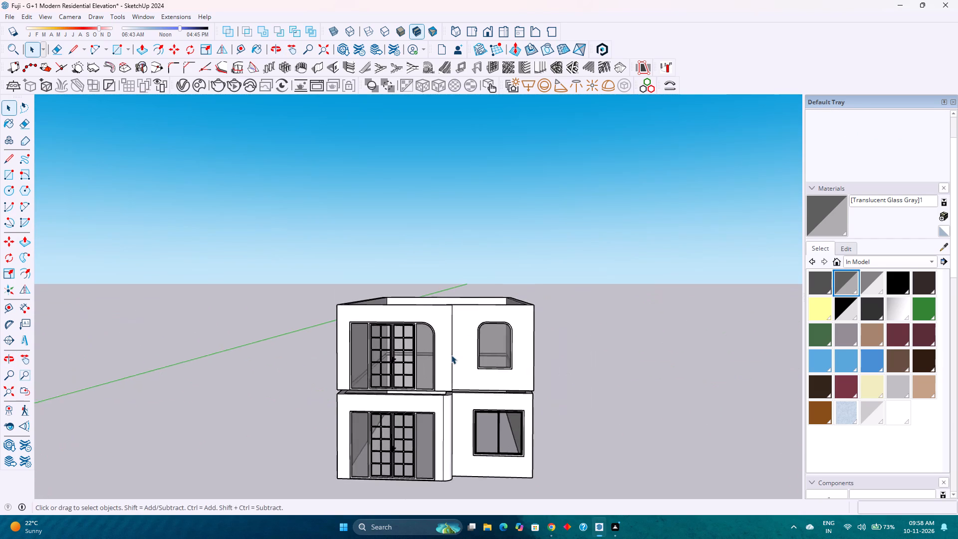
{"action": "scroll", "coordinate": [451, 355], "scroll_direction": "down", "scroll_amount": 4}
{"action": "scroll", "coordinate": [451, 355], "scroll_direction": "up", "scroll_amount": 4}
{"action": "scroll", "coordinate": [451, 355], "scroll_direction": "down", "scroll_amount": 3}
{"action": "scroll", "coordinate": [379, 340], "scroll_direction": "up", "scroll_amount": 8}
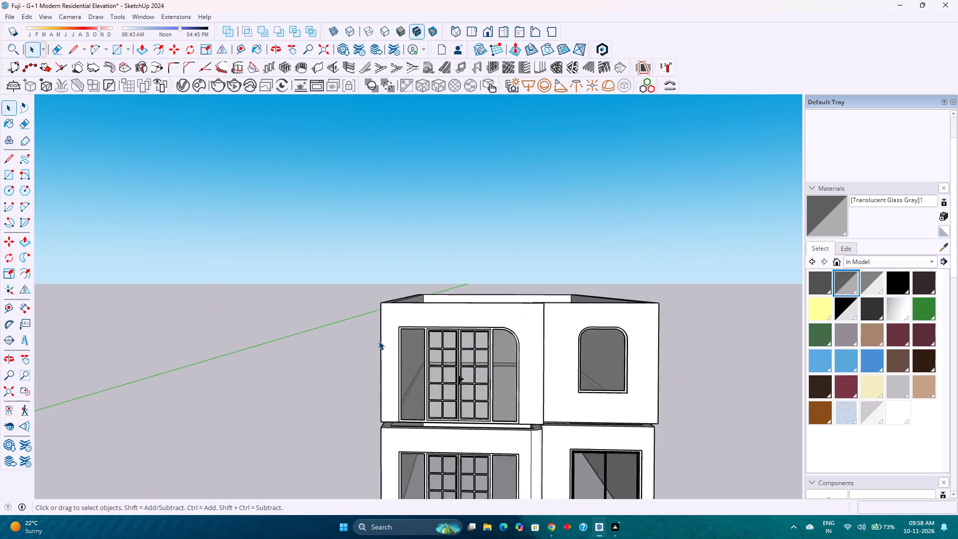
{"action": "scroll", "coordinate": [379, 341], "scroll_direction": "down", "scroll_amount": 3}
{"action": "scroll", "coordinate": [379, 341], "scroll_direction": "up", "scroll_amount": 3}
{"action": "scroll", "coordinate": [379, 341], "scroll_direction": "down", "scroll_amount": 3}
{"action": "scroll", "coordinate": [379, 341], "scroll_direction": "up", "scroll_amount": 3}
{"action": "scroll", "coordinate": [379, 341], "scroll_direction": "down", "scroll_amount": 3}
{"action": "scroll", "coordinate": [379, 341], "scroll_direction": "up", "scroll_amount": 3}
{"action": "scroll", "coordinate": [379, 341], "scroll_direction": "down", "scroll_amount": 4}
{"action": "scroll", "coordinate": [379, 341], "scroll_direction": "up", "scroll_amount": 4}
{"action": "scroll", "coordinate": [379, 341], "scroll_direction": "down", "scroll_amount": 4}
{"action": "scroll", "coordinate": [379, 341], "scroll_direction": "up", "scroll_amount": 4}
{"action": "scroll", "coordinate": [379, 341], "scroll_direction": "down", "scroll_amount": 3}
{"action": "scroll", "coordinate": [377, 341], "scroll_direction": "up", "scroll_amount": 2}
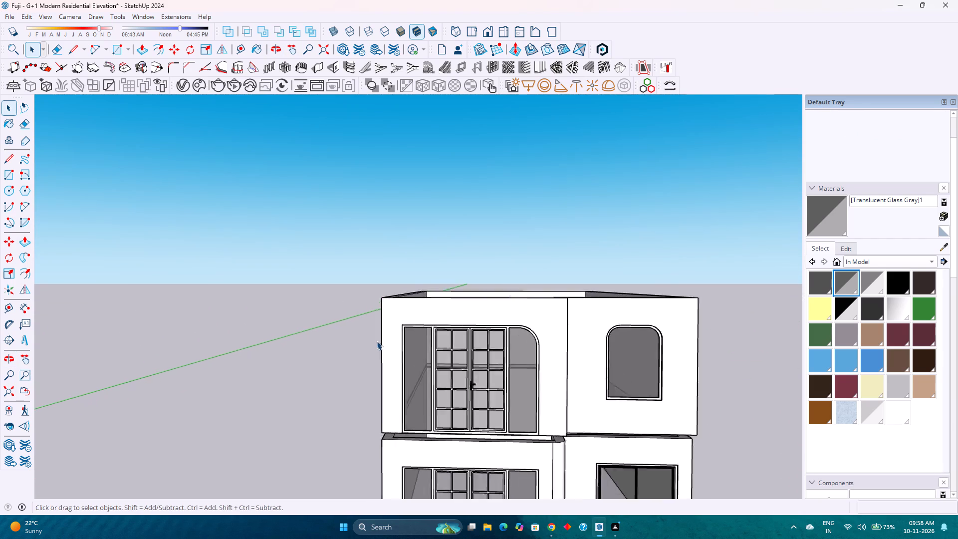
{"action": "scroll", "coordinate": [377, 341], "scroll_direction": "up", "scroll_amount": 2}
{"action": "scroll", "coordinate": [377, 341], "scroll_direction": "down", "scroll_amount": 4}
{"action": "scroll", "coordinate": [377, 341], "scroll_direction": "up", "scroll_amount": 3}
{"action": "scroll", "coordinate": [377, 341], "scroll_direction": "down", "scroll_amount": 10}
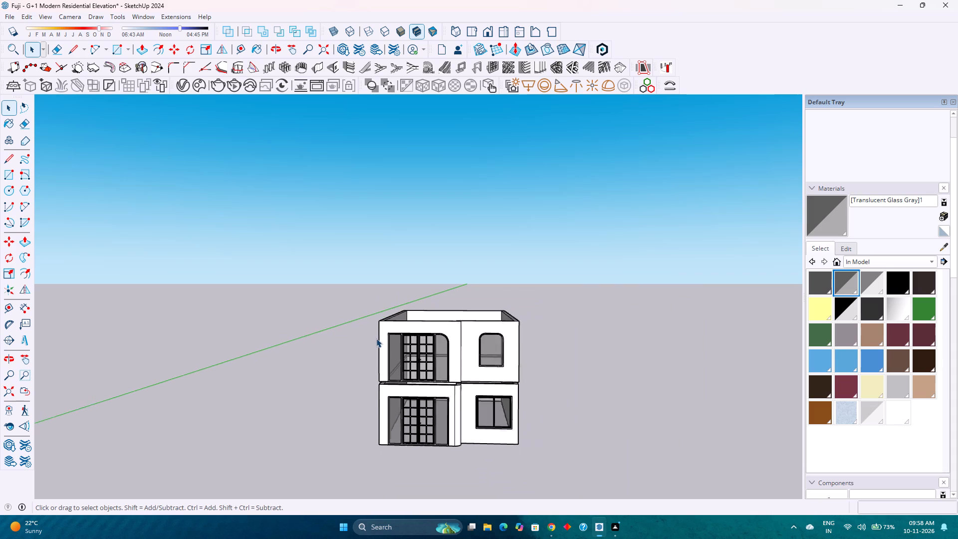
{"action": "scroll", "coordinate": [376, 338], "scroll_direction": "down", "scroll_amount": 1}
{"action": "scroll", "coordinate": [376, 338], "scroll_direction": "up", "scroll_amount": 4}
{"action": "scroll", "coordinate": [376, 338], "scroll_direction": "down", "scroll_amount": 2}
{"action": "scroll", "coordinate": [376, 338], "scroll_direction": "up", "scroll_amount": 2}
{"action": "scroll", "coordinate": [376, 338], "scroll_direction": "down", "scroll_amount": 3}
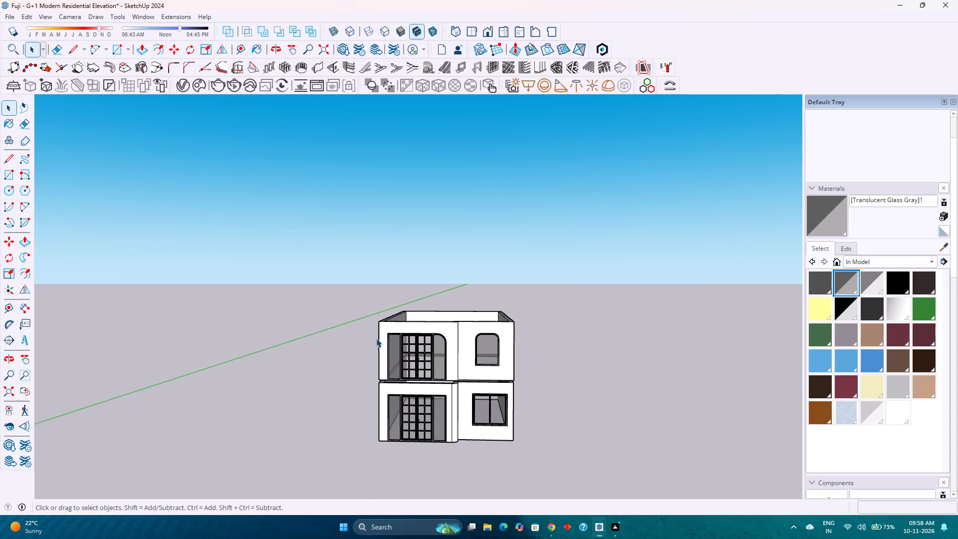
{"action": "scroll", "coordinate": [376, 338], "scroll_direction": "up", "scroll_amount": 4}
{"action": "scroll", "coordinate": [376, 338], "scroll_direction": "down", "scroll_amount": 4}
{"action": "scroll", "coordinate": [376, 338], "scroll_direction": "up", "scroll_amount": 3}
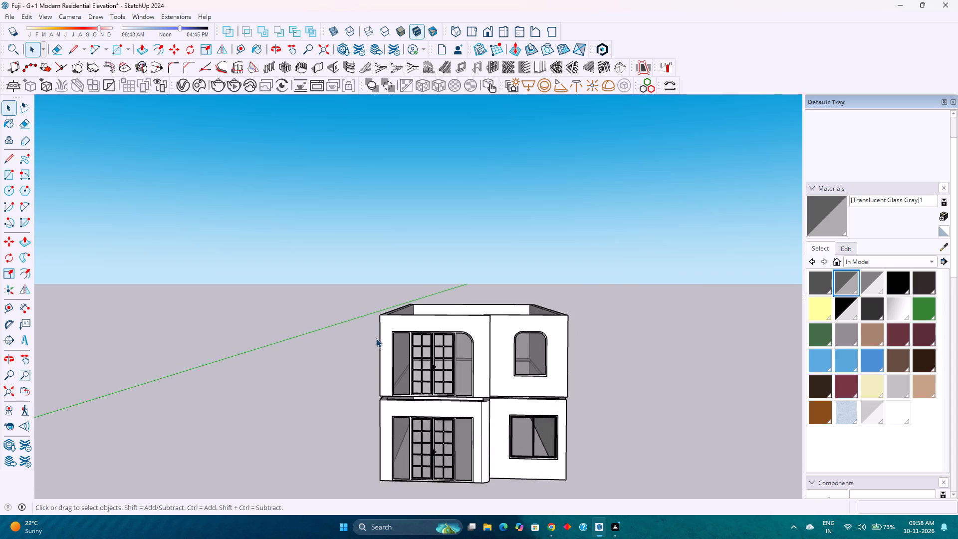
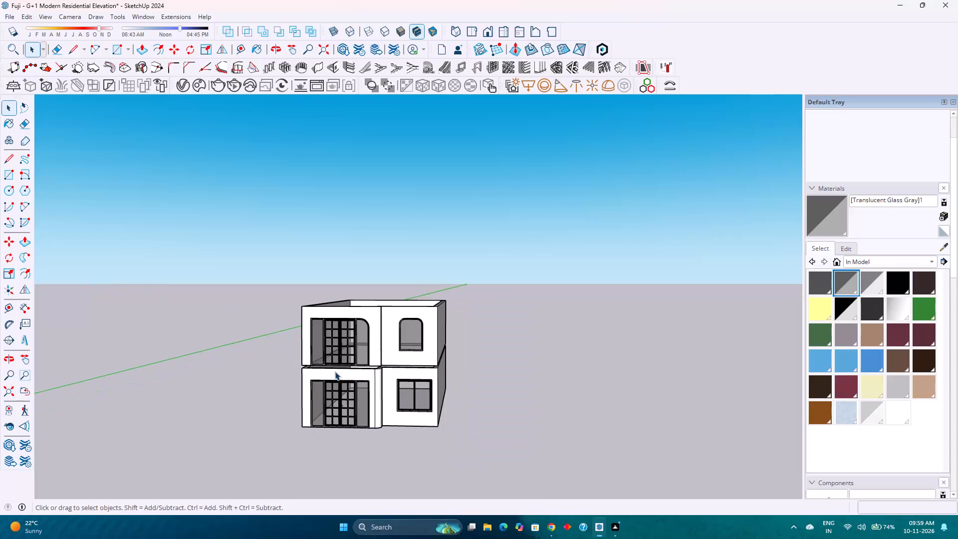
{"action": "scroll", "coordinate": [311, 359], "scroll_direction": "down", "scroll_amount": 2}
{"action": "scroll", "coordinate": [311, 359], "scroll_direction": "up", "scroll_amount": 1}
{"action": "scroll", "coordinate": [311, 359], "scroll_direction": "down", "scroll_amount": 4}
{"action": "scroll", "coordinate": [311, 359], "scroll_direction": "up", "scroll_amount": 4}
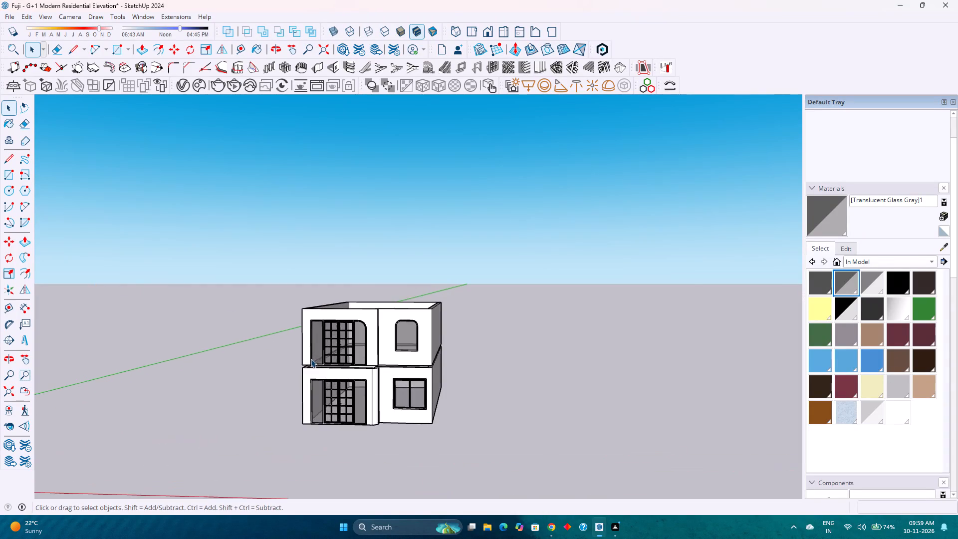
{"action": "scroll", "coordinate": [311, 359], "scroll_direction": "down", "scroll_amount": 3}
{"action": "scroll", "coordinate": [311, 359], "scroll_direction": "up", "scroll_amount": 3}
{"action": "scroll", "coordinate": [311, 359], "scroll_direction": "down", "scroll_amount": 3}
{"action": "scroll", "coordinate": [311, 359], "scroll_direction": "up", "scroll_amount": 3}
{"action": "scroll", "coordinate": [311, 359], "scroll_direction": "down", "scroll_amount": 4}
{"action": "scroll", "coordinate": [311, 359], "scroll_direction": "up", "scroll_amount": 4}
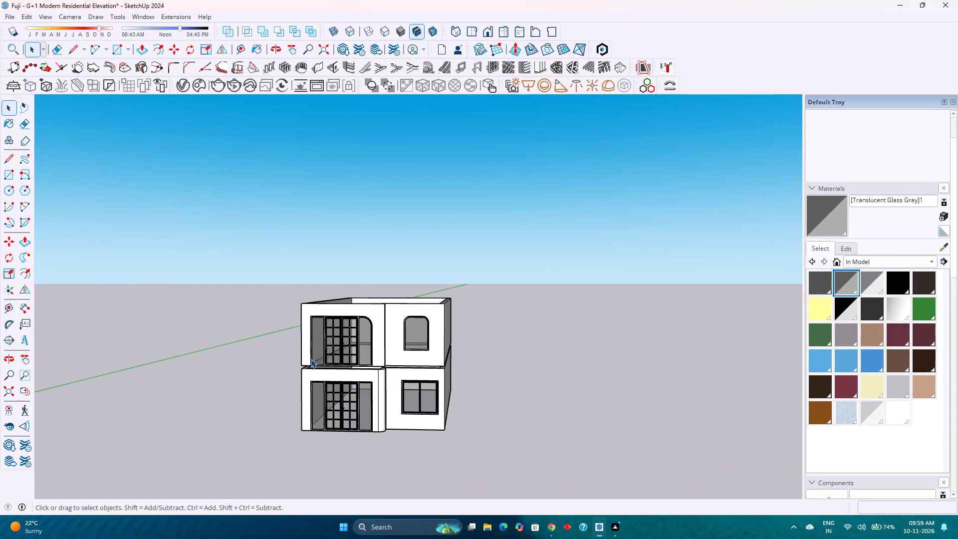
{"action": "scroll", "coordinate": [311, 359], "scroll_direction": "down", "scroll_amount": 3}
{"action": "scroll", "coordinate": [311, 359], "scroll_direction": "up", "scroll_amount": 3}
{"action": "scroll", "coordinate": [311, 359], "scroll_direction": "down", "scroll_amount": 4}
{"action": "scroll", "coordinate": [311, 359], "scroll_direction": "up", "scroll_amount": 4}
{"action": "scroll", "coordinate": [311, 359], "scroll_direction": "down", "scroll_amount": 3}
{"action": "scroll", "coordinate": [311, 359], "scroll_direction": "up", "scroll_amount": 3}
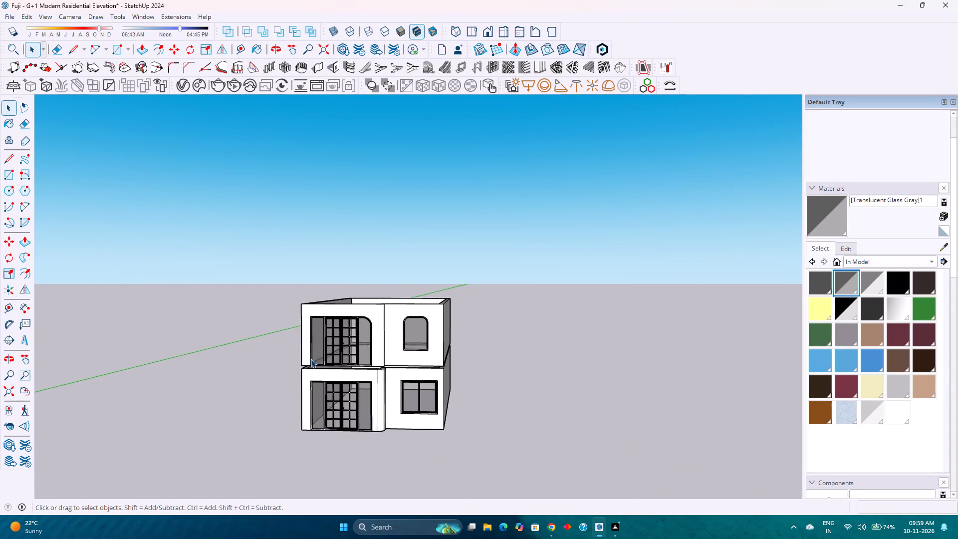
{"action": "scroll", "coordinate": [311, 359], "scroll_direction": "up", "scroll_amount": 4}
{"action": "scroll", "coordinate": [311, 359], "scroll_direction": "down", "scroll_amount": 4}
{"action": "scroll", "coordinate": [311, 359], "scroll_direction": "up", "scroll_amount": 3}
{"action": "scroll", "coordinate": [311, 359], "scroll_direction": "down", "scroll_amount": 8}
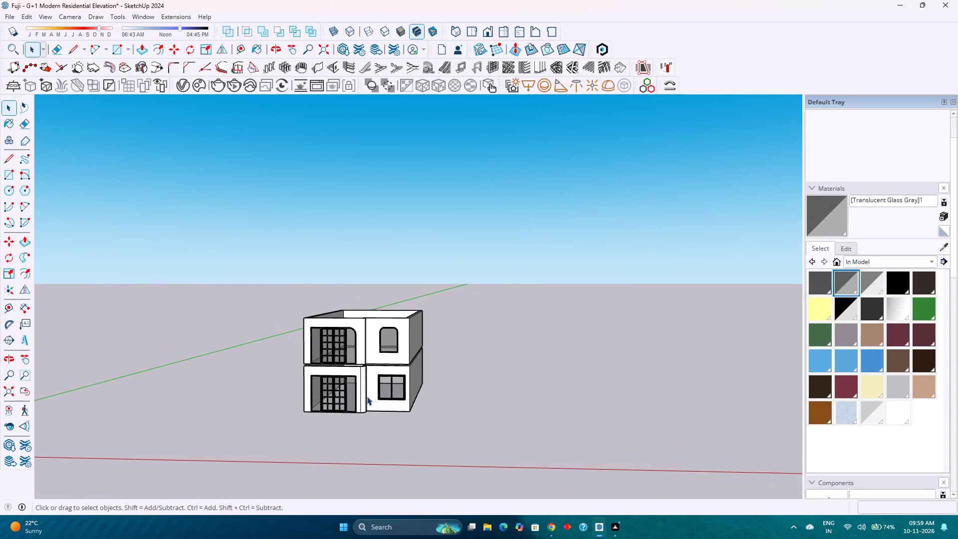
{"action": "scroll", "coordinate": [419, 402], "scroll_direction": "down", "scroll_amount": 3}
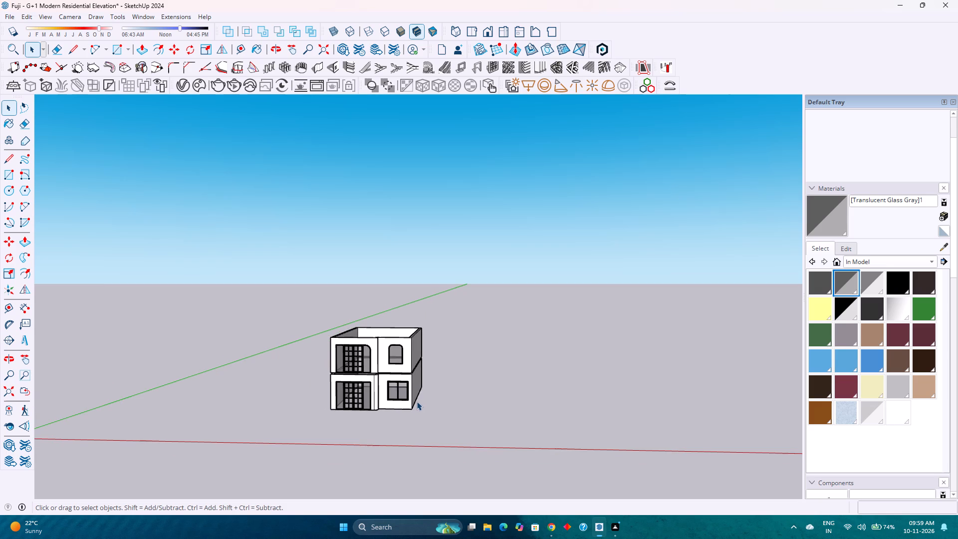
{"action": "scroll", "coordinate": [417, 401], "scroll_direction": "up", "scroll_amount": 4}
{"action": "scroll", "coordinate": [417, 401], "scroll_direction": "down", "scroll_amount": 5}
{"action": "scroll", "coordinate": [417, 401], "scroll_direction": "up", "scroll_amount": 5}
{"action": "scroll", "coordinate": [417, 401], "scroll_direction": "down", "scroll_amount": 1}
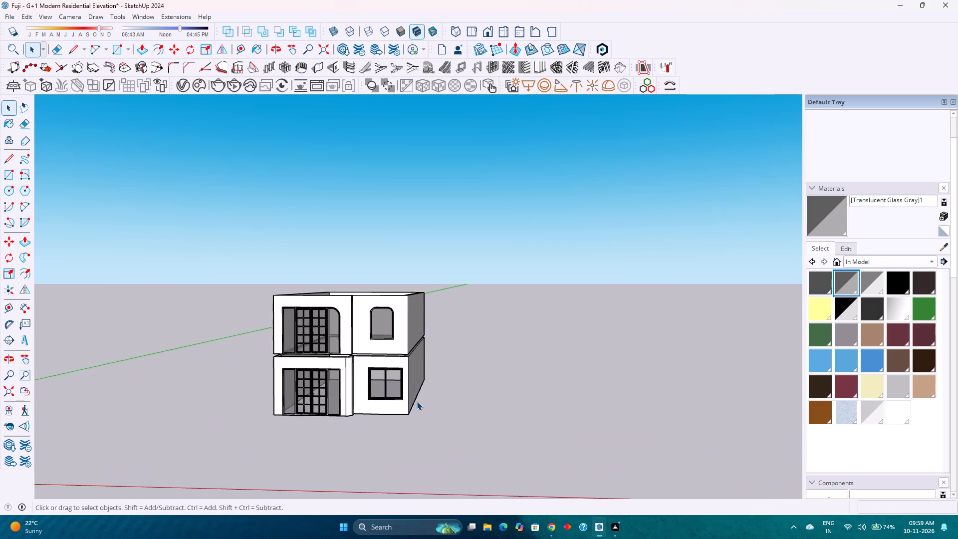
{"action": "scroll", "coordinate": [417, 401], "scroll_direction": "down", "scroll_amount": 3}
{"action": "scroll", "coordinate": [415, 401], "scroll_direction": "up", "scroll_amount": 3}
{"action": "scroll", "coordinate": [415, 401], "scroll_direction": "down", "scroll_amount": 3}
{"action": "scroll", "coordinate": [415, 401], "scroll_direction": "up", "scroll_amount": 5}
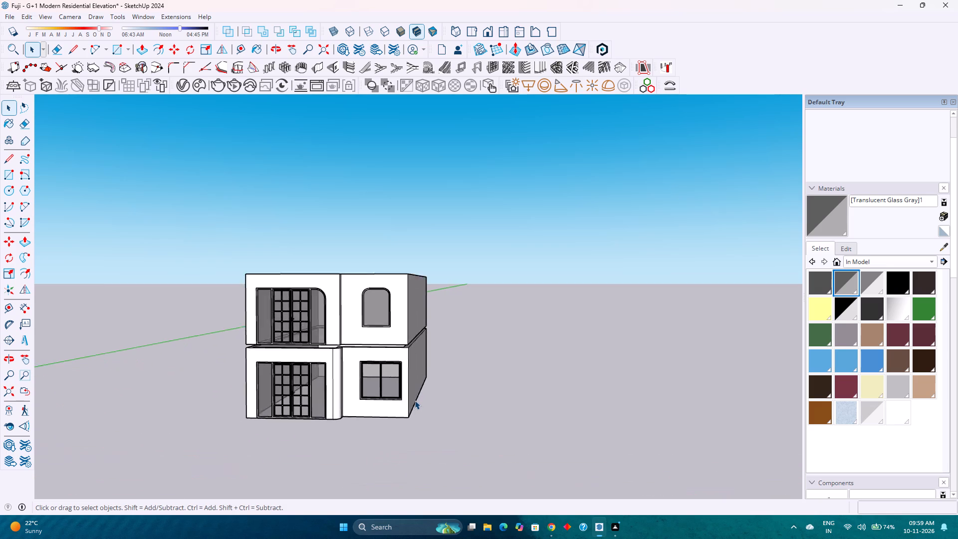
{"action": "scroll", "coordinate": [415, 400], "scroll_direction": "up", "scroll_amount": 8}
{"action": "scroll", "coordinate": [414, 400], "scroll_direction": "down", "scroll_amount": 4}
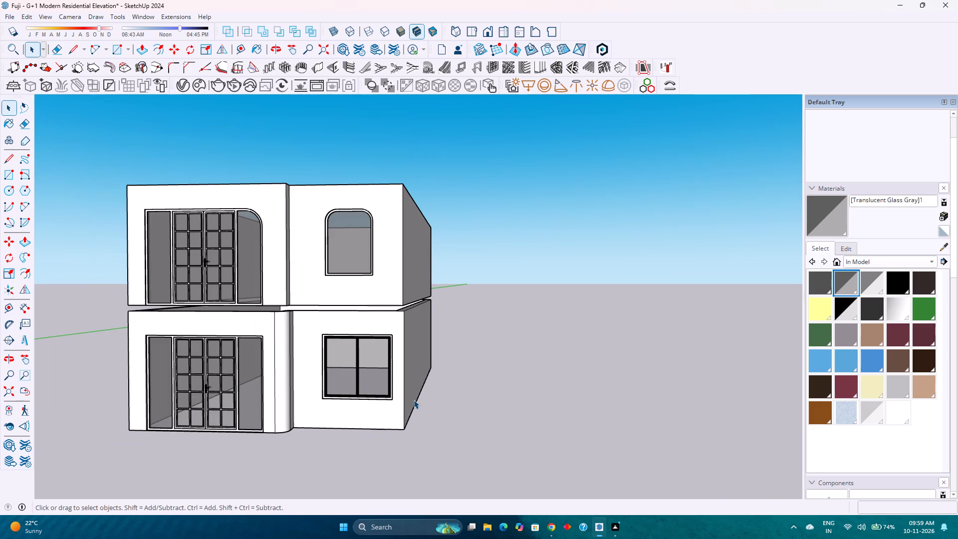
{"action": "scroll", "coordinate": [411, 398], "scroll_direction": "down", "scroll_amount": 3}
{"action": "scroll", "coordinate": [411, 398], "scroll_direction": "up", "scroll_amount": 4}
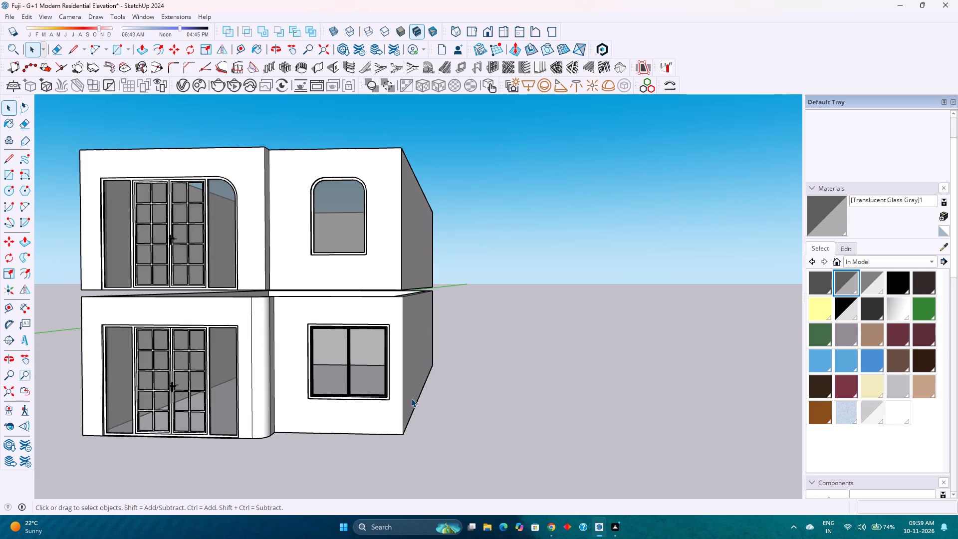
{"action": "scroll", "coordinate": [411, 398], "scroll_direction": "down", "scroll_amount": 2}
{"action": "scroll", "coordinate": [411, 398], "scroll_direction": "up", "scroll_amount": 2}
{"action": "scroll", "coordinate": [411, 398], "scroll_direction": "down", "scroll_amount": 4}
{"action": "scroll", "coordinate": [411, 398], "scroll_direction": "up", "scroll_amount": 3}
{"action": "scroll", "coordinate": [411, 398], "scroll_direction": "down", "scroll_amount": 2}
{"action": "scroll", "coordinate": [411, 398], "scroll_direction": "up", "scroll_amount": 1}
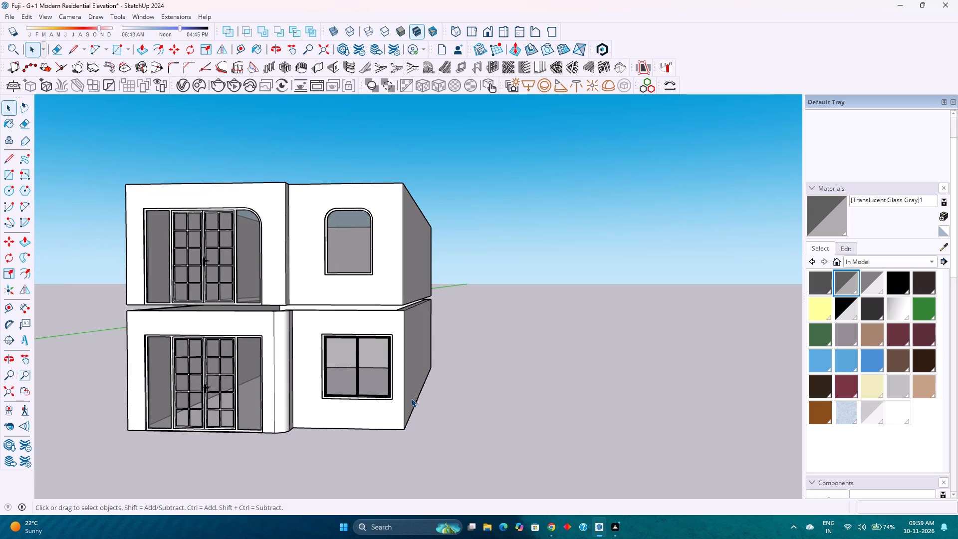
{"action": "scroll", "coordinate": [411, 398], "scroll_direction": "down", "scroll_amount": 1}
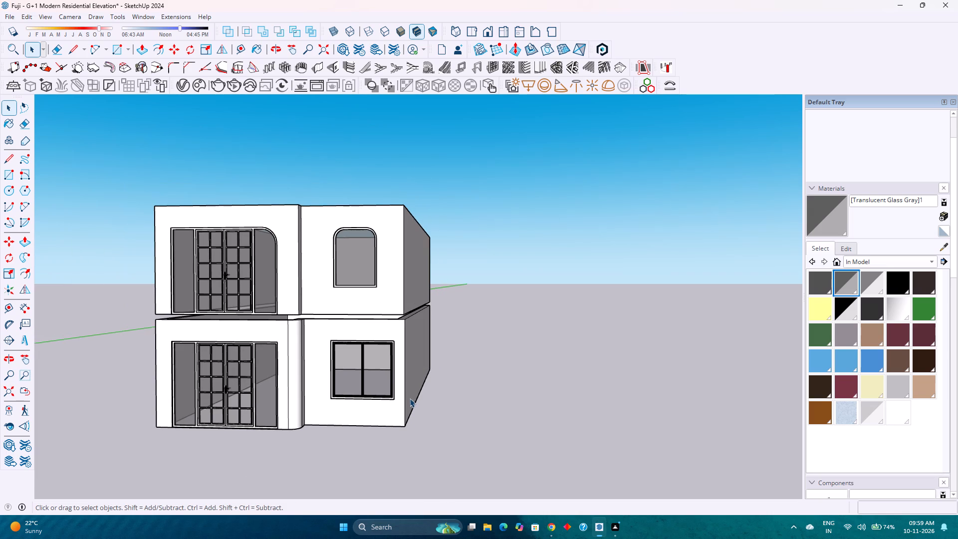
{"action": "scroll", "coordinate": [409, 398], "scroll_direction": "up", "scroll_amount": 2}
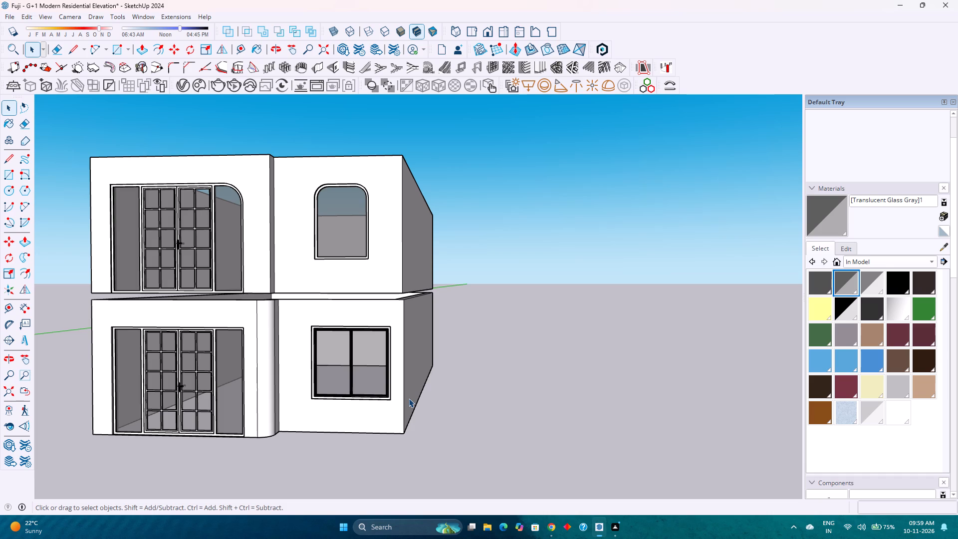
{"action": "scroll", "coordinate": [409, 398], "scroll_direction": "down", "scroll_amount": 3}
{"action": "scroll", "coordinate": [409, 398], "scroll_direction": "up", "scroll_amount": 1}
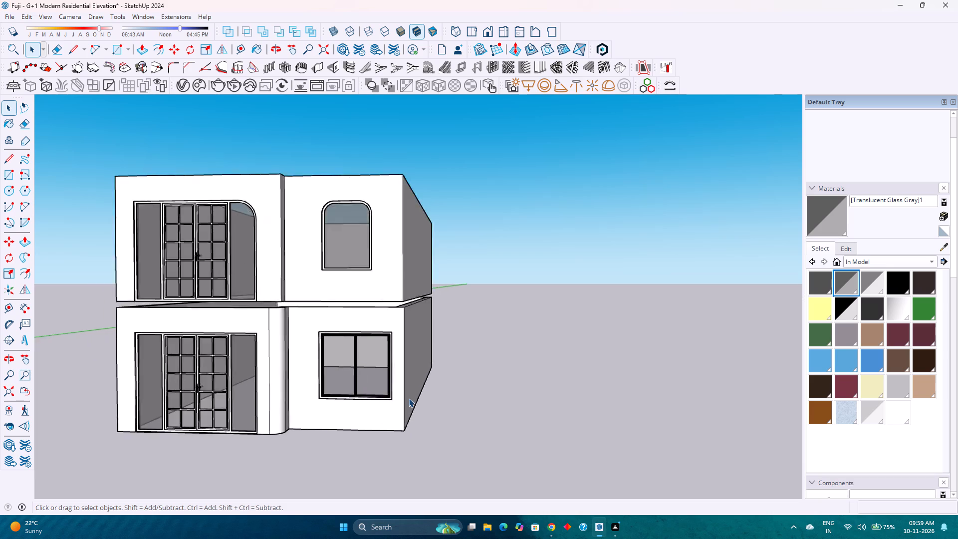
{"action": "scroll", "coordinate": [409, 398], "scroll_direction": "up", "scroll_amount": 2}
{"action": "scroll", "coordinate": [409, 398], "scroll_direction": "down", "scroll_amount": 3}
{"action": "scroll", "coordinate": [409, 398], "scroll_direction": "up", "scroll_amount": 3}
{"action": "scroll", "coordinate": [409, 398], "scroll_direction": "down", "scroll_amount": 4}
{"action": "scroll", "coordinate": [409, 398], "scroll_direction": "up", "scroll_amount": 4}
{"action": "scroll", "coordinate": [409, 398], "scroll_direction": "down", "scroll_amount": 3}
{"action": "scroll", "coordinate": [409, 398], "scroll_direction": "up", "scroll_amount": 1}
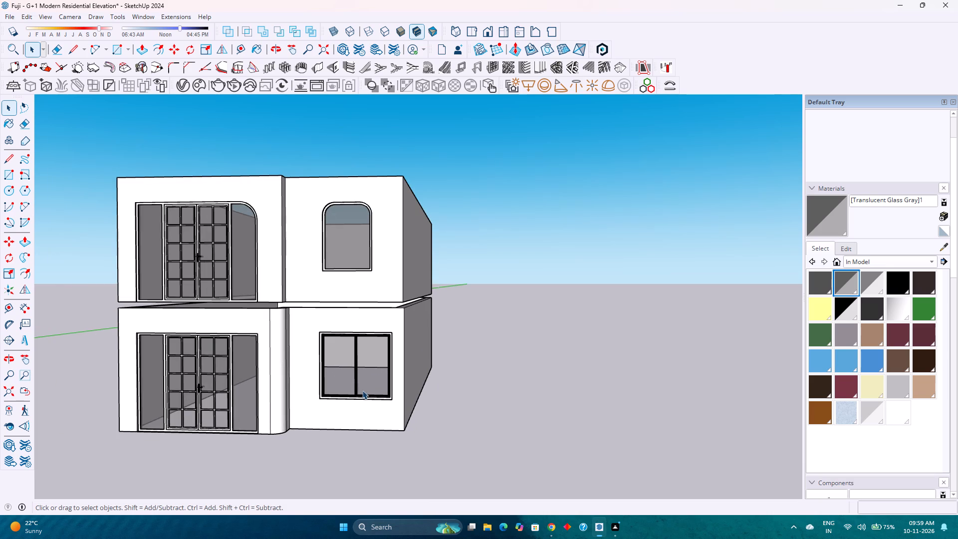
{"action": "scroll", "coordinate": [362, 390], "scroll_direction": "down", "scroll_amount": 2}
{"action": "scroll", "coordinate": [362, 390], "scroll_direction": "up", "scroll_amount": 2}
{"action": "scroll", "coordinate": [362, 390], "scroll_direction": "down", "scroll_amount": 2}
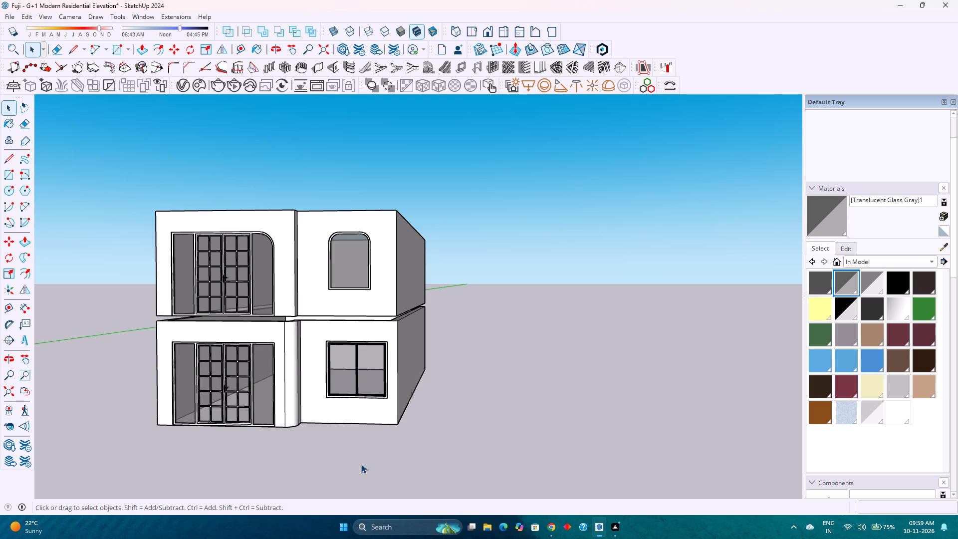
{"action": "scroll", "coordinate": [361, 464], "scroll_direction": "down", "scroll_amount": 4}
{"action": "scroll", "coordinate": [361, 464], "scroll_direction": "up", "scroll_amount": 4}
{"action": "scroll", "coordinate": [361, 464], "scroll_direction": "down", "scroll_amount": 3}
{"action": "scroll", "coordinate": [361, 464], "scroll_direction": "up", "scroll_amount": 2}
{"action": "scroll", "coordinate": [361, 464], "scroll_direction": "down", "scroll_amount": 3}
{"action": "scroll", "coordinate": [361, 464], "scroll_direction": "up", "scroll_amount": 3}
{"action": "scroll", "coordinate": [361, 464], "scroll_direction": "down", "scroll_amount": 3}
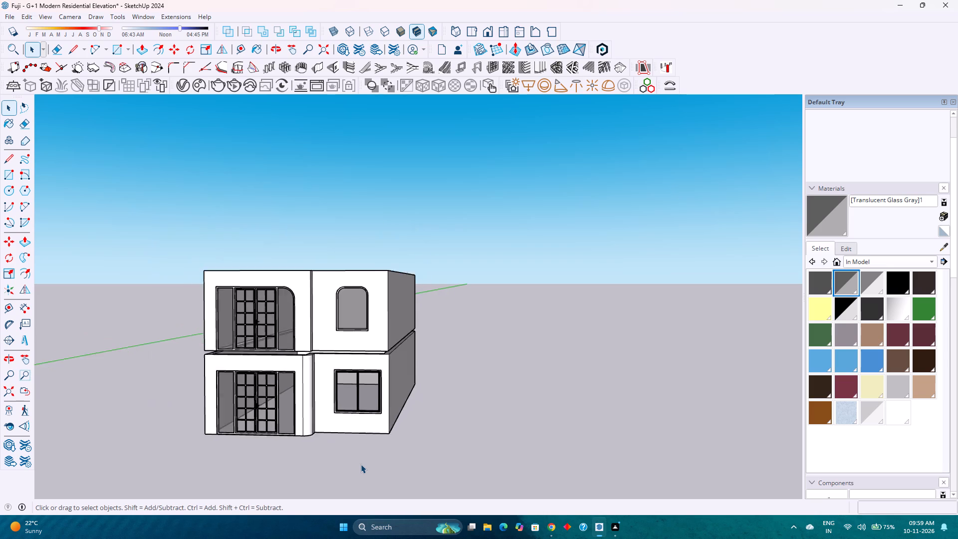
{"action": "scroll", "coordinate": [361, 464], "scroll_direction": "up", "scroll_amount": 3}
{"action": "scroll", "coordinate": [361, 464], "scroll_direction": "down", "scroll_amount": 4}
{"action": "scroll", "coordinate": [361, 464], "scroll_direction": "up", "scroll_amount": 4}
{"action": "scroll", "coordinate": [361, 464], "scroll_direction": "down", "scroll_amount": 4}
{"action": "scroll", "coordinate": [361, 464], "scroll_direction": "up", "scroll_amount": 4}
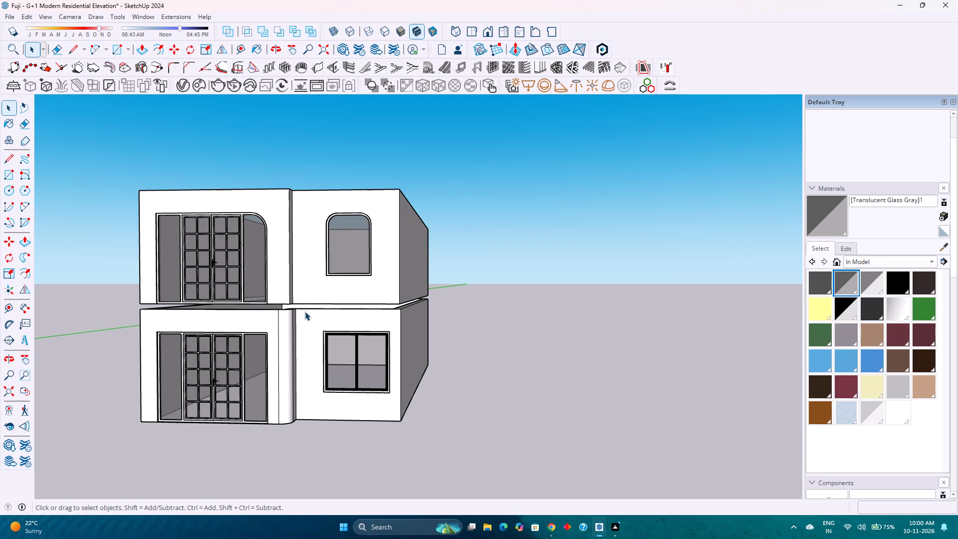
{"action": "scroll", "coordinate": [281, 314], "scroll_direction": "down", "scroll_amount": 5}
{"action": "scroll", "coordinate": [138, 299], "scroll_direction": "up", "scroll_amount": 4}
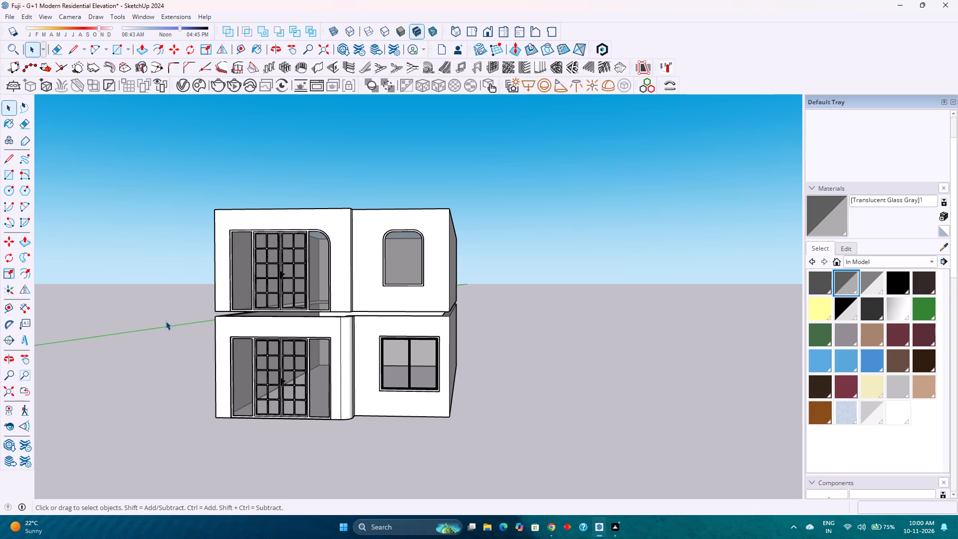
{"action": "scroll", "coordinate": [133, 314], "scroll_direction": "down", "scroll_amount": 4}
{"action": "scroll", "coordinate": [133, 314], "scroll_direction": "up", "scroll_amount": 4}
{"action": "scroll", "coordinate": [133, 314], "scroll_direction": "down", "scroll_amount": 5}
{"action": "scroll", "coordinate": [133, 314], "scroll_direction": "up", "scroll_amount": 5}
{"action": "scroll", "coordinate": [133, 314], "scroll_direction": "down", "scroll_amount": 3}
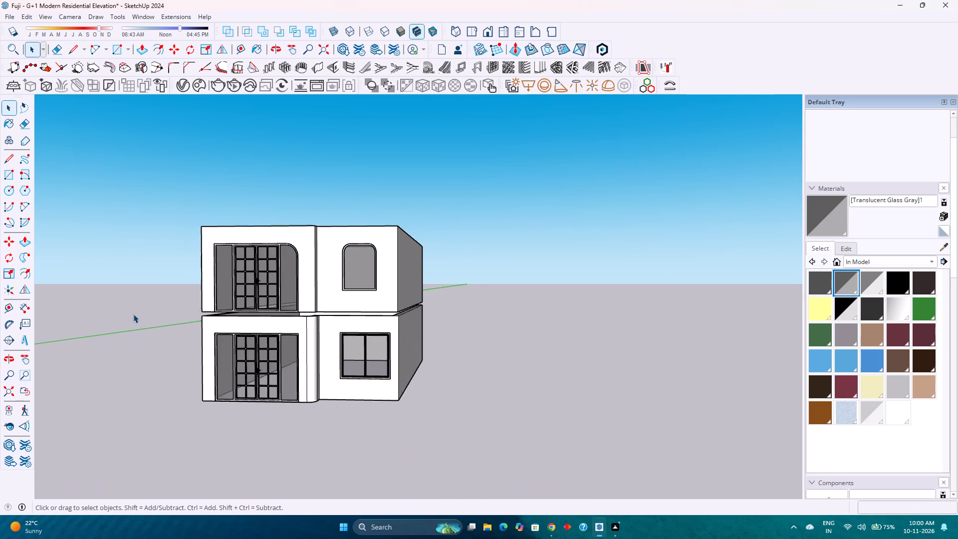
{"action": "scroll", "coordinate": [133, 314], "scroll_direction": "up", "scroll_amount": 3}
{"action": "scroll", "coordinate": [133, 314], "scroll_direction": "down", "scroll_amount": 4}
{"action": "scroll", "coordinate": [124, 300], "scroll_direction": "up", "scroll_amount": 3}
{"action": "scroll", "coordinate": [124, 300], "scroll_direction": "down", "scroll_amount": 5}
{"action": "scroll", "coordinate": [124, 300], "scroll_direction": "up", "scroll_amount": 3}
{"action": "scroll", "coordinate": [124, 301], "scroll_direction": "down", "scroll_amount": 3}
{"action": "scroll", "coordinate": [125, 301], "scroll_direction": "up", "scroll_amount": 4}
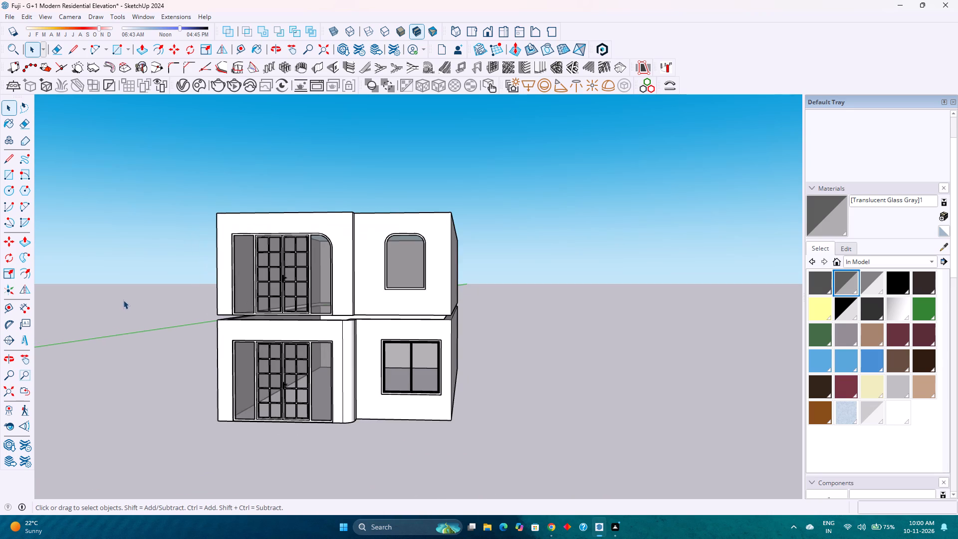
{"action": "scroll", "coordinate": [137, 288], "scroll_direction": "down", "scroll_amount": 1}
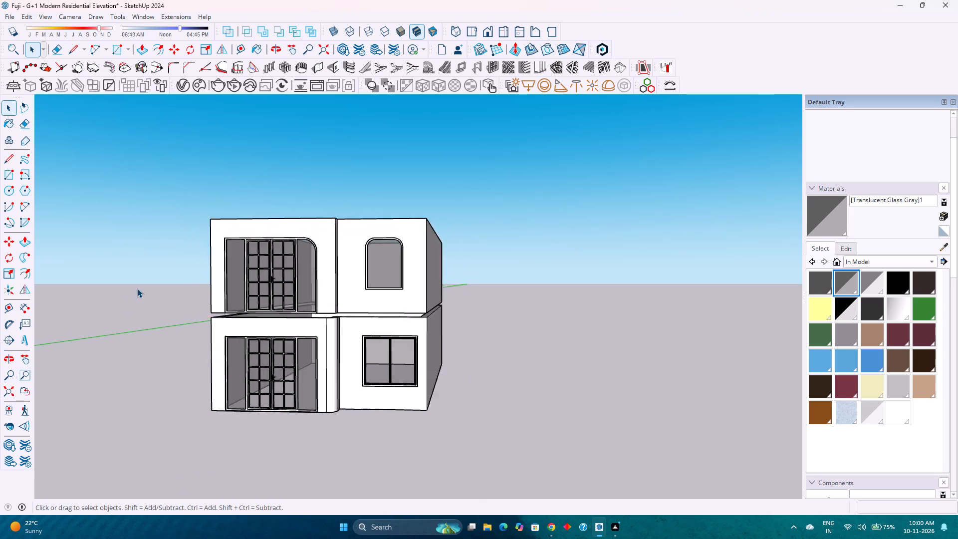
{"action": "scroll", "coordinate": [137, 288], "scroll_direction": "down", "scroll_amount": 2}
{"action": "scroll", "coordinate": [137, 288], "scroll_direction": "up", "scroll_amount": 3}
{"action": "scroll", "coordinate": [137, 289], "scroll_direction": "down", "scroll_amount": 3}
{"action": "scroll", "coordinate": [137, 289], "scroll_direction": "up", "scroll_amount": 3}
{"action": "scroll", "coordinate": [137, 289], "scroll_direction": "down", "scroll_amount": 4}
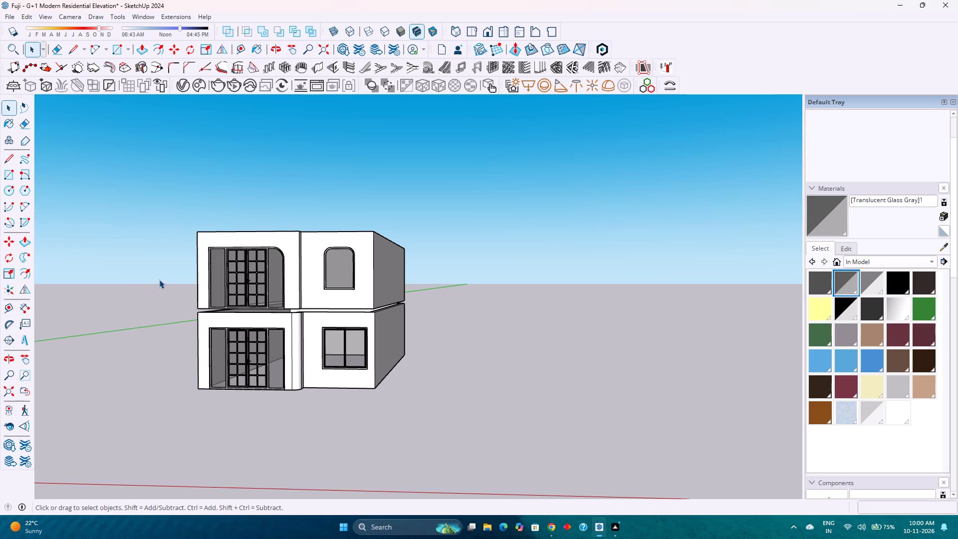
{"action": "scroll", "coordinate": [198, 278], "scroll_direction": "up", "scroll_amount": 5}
Open the house group for editing and hide the upper-floor group inside it.
{"action": "middle_click_drag", "start_coordinate": [232, 313], "coordinate": [286, 369]}
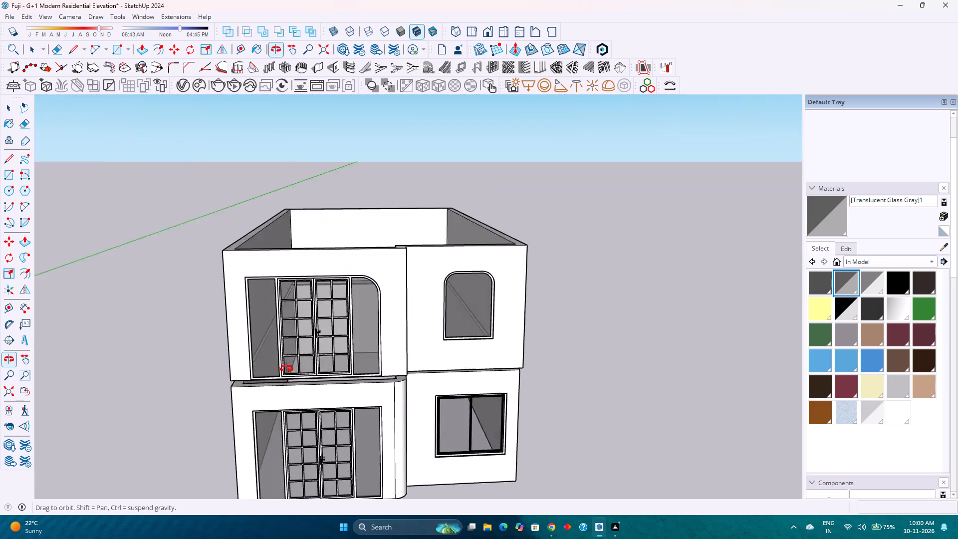
{"action": "middle_click_drag", "start_coordinate": [286, 369], "coordinate": [369, 369]}
{"action": "scroll", "coordinate": [367, 364], "scroll_direction": "down", "scroll_amount": 3}
{"action": "middle_click_drag", "start_coordinate": [436, 375], "coordinate": [340, 376]}
{"action": "scroll", "coordinate": [333, 352], "scroll_direction": "down", "scroll_amount": 3}
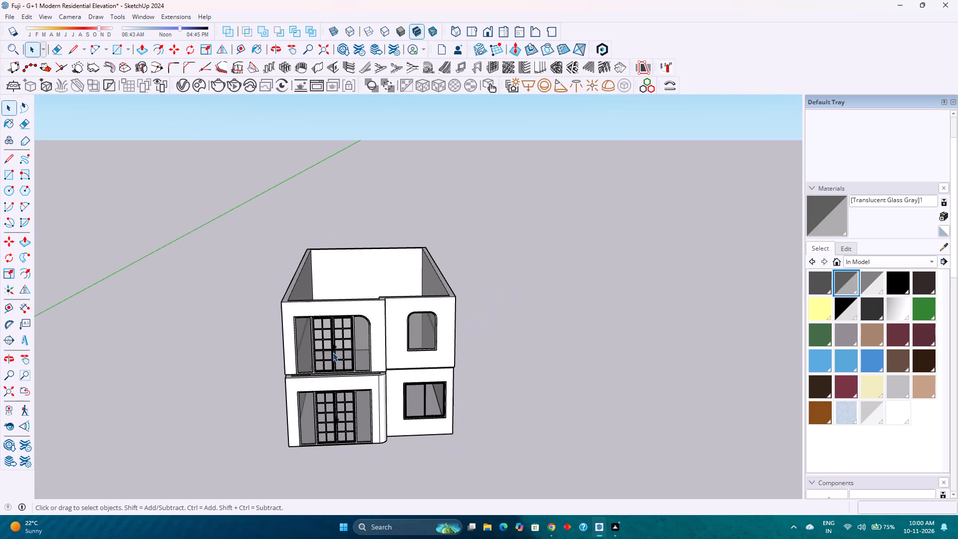
{"action": "left_click", "coordinate": [315, 332]}
{"action": "right_click", "coordinate": [315, 332]}
{"action": "double_click", "coordinate": [294, 359]}
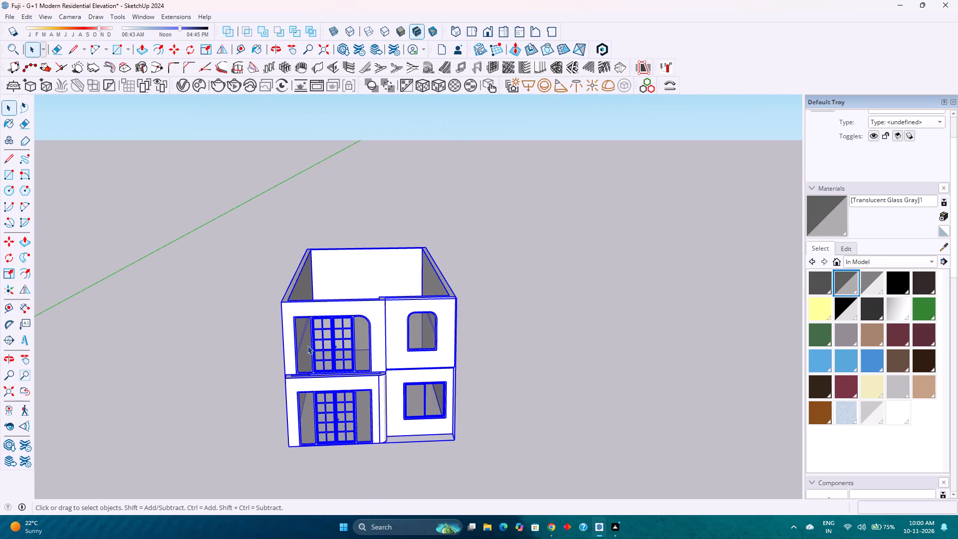
{"action": "double_click", "coordinate": [326, 338]}
{"action": "left_click", "coordinate": [319, 313]}
{"action": "right_click", "coordinate": [319, 313]}
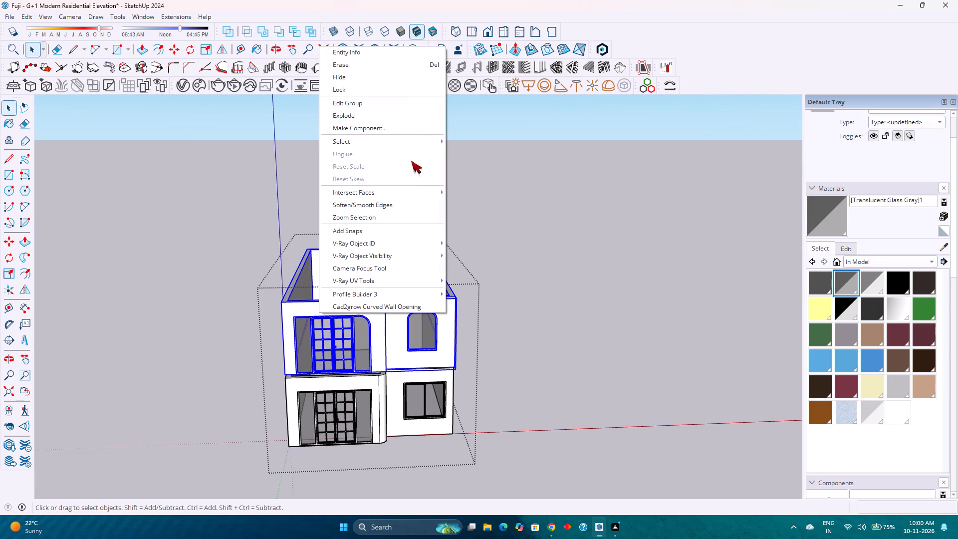
{"action": "left_click", "coordinate": [388, 73]}
Open the ground-floor wall group and copy the top face of its perimeter walls.
{"action": "scroll", "coordinate": [328, 268], "scroll_direction": "down", "scroll_amount": 2}
{"action": "middle_click_drag", "start_coordinate": [327, 270], "coordinate": [391, 338]}
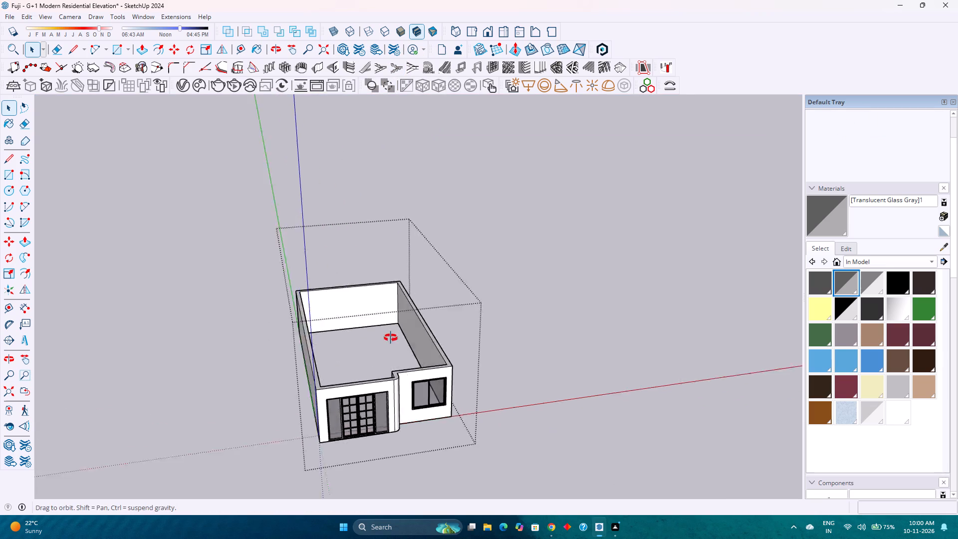
{"action": "middle_click_drag", "start_coordinate": [391, 338], "coordinate": [476, 424]}
{"action": "scroll", "coordinate": [436, 389], "scroll_direction": "up", "scroll_amount": 3}
{"action": "scroll", "coordinate": [434, 454], "scroll_direction": "up", "scroll_amount": 3}
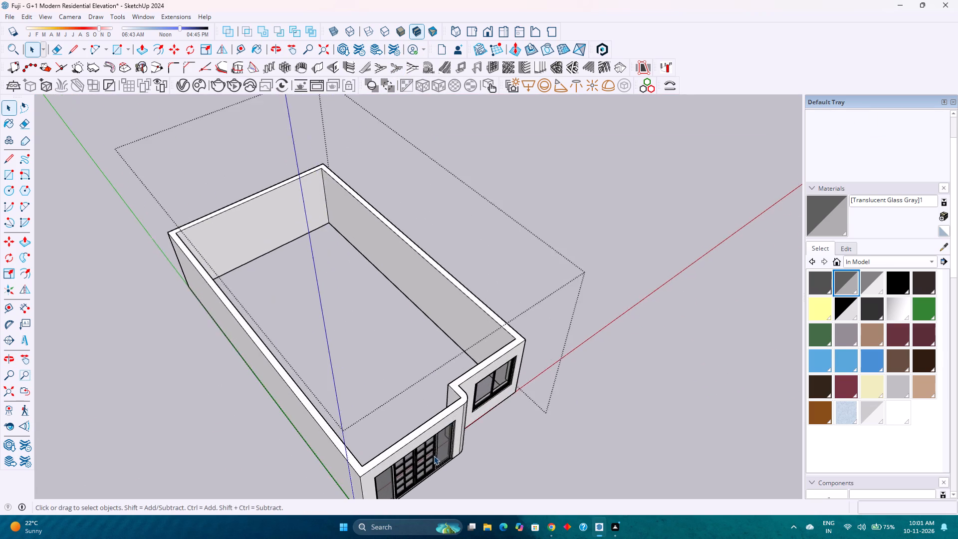
{"action": "middle_click_drag", "start_coordinate": [434, 456], "coordinate": [377, 428]}
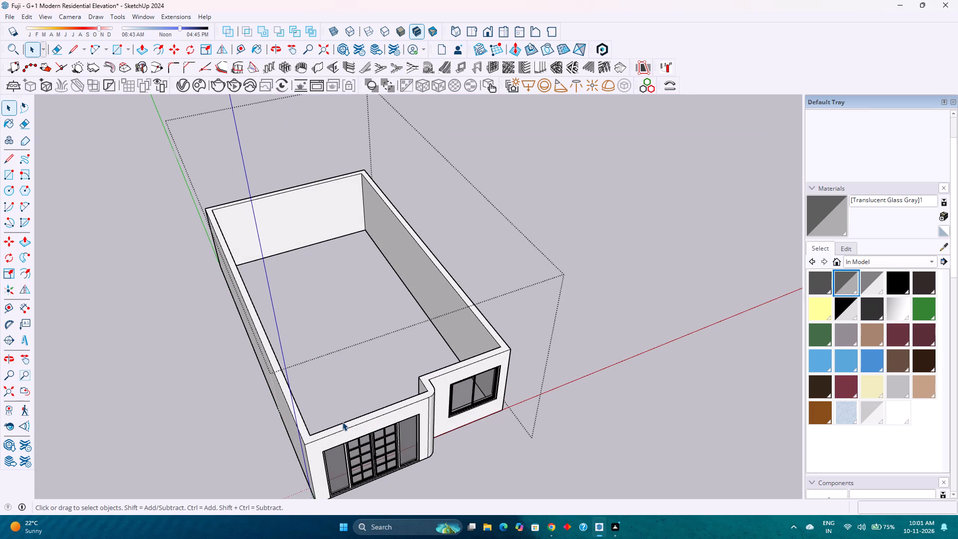
{"action": "left_click", "coordinate": [348, 429]}
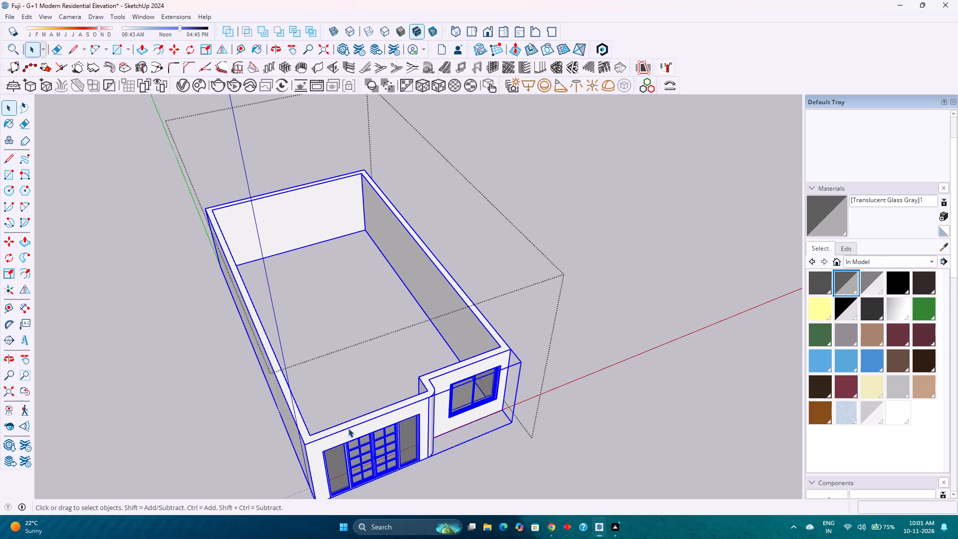
{"action": "double_click", "coordinate": [348, 428]}
{"action": "left_click", "coordinate": [347, 426]}
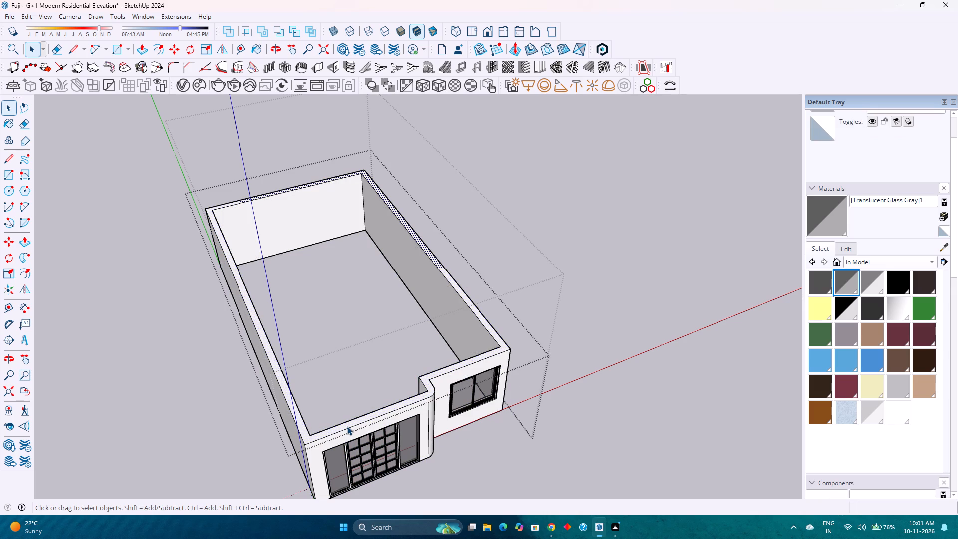
{"action": "left_click", "coordinate": [347, 428]}
{"action": "left_click", "coordinate": [346, 426]}
{"action": "key", "text": "ctrl+c"}
Leave the ground-floor wall group and paste the copied face onto the wall tops, aligned at the front outer corner beside the door.
{"action": "key", "text": "space"}
{"action": "left_click", "coordinate": [544, 433]}
{"action": "left_click", "coordinate": [425, 409]}
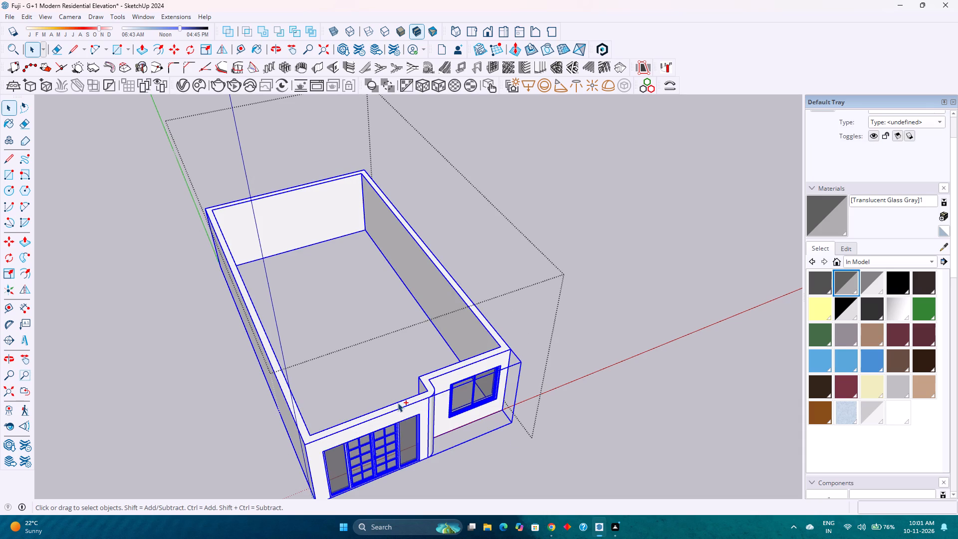
{"action": "key", "text": "ctrl+v"}
{"action": "left_click", "coordinate": [305, 445]}
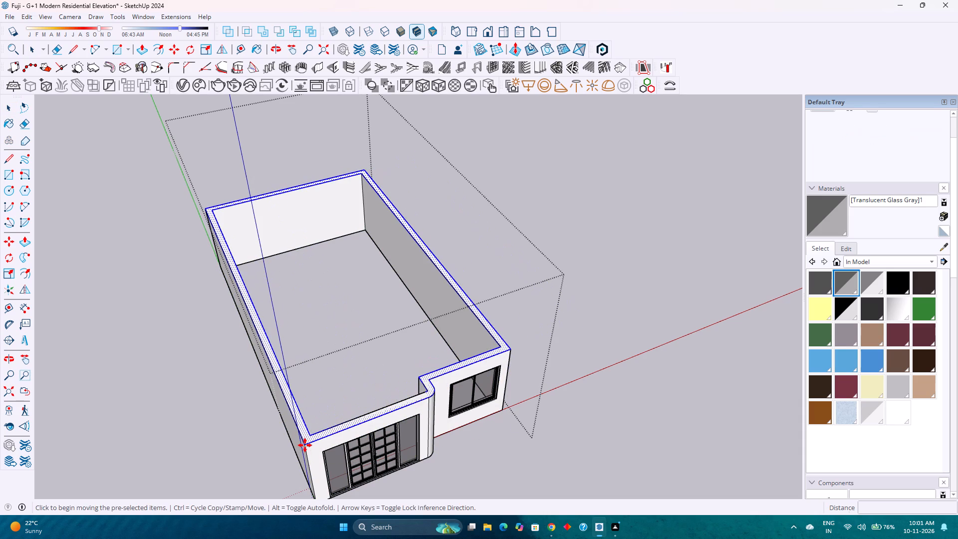
Make the pasted ground-floor perimeter face a group and open that group for editing.
{"action": "scroll", "coordinate": [345, 431], "scroll_direction": "up", "scroll_amount": 3}
{"action": "key", "text": "space"}
{"action": "right_click", "coordinate": [341, 427]}
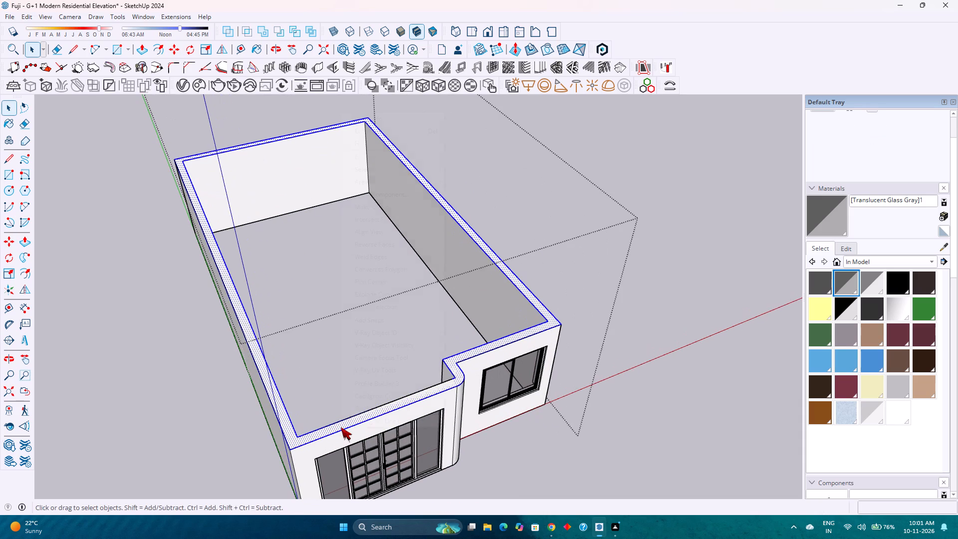
{"action": "left_click", "coordinate": [403, 209]}
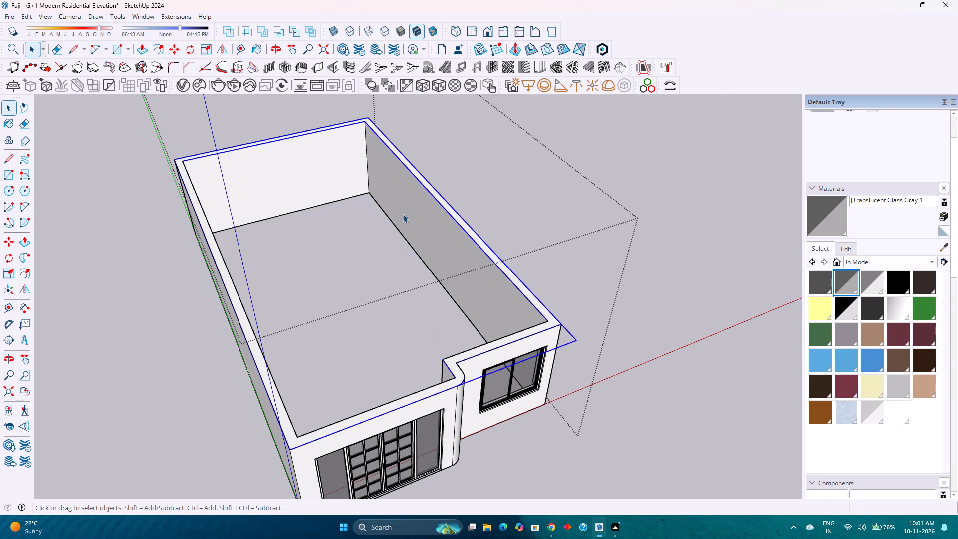
{"action": "double_click", "coordinate": [396, 404]}
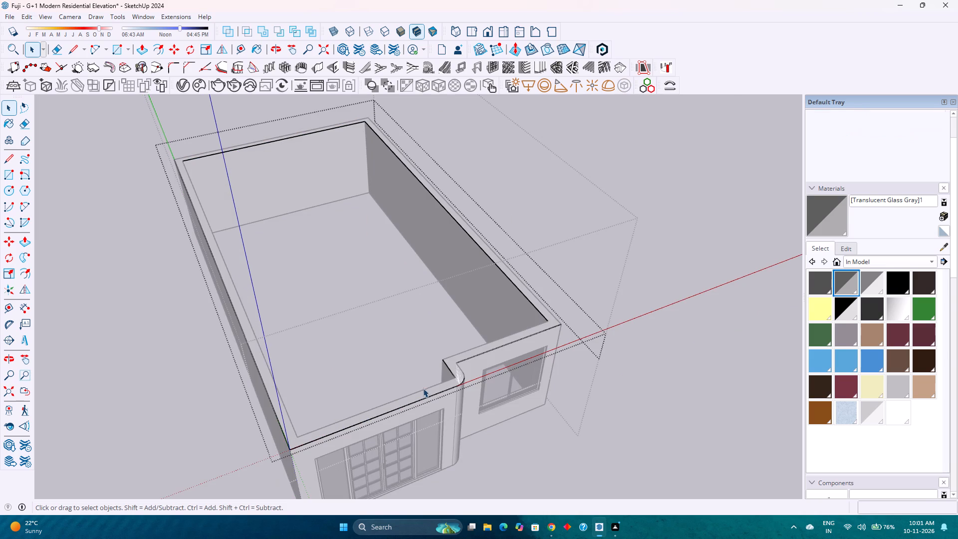
Draw a 21' 6" line along the rear inner edge to fill the perimeter's opening with a face.
{"action": "left_click", "coordinate": [72, 53]}
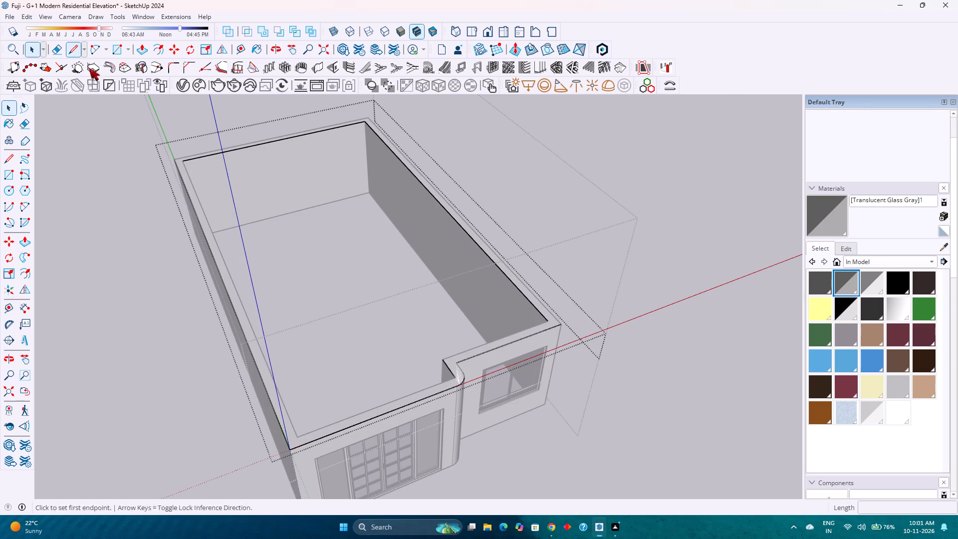
{"action": "left_click", "coordinate": [184, 160]}
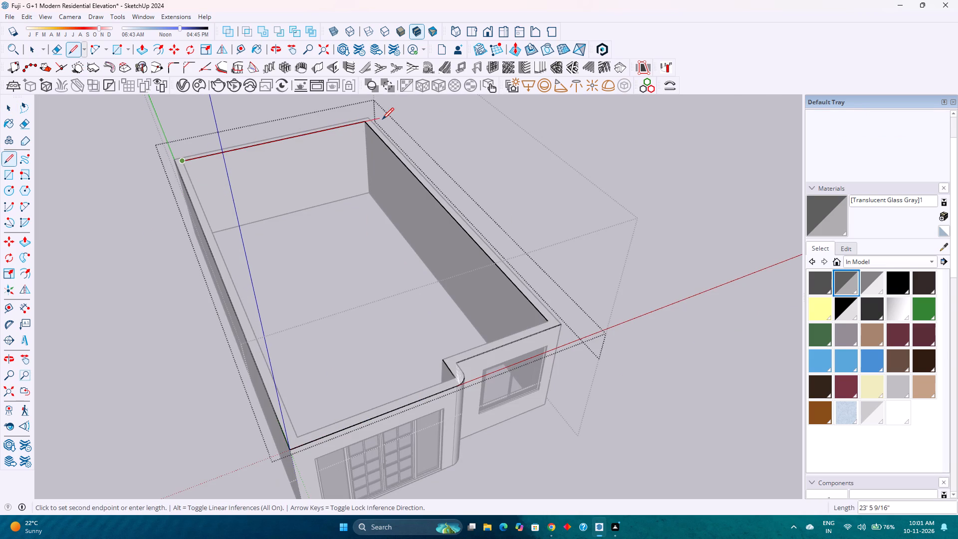
{"action": "left_click", "coordinate": [366, 121]}
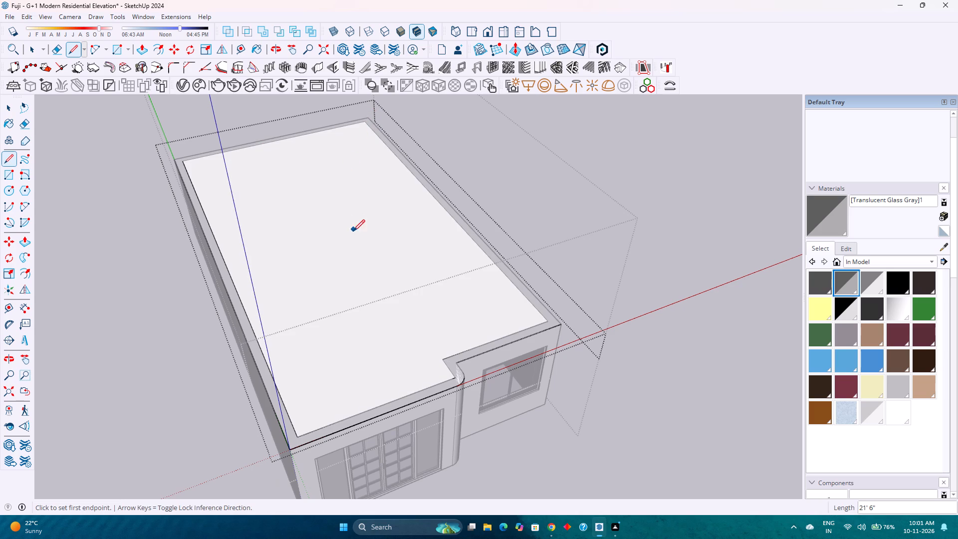
Delete the perimeter's inner outline edges, including those at the front step, to leave one continuous slab face.
{"action": "key", "text": "space"}
{"action": "left_click", "coordinate": [315, 429]}
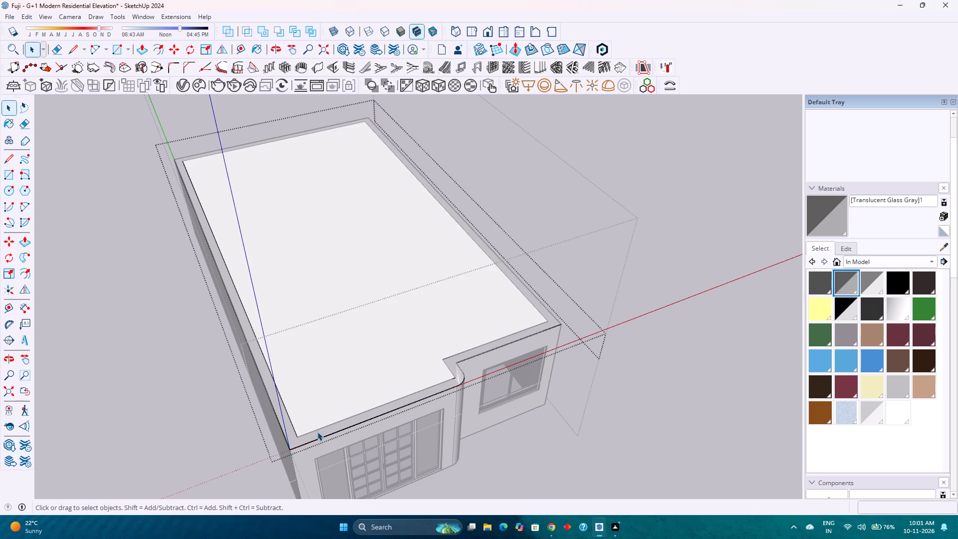
{"action": "key", "text": "Delete"}
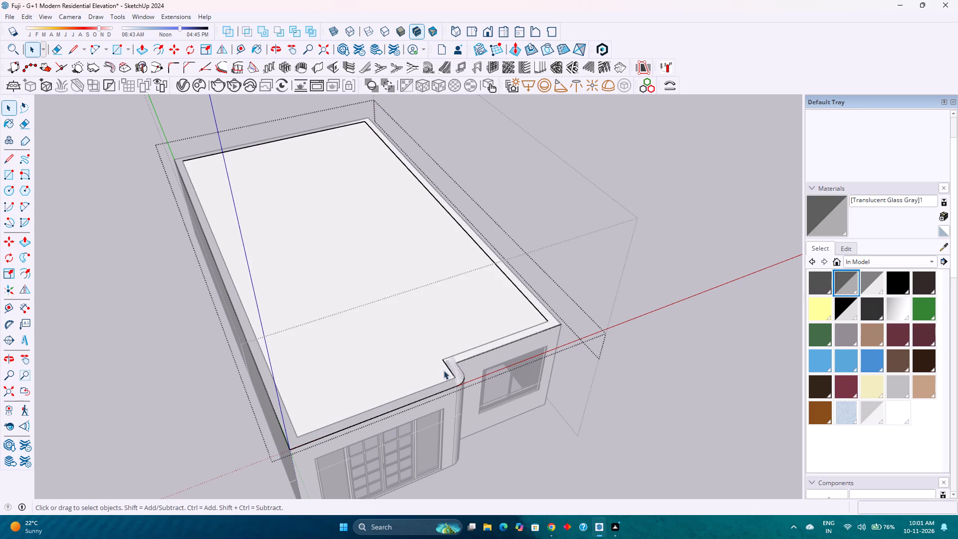
{"action": "double_click", "coordinate": [449, 367]}
{"action": "key", "text": "Delete"}
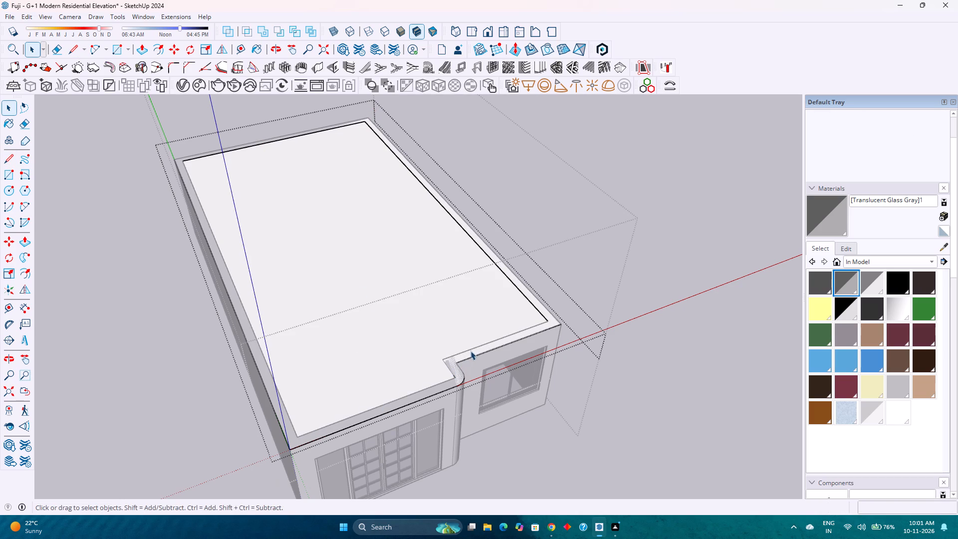
{"action": "triple_click", "coordinate": [471, 348]}
{"action": "left_click", "coordinate": [471, 348]}
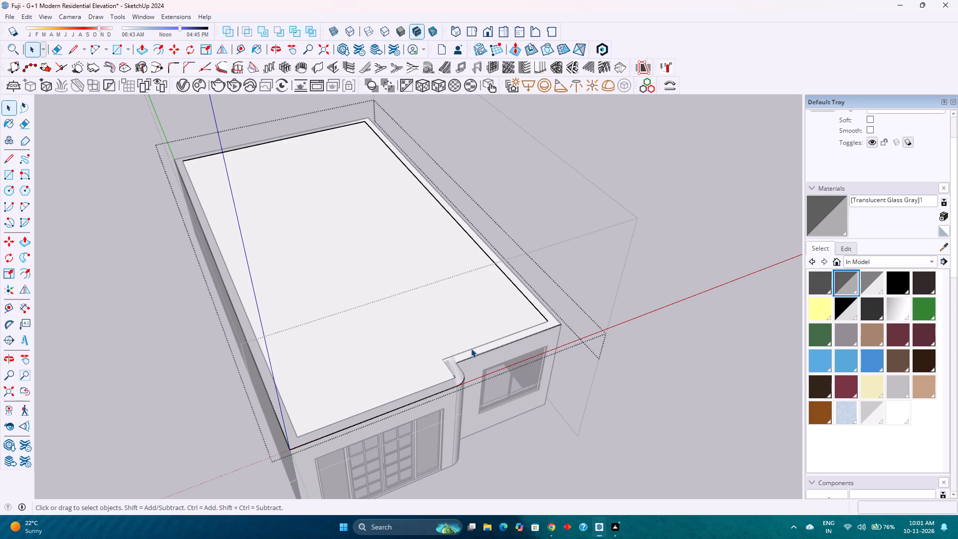
{"action": "double_click", "coordinate": [474, 349]}
{"action": "double_click", "coordinate": [474, 349]}
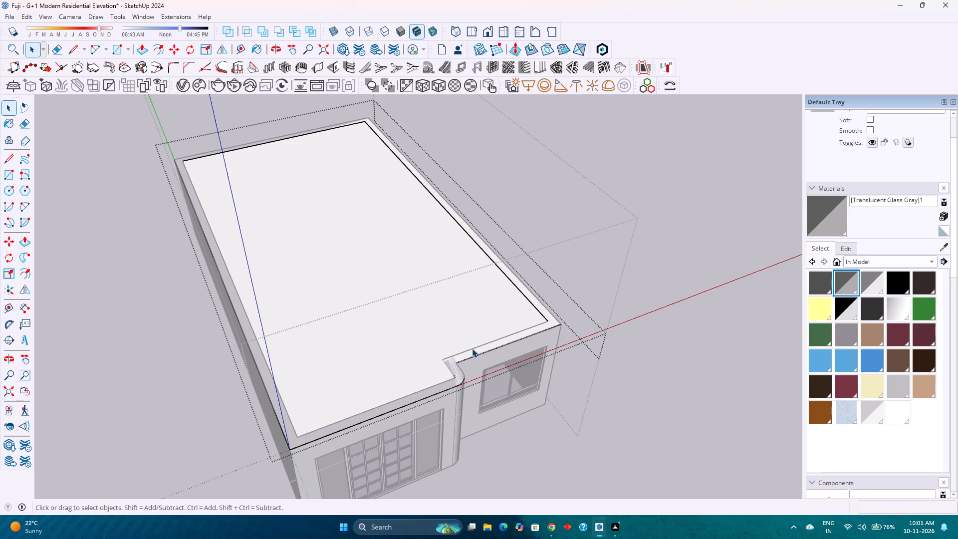
{"action": "left_click", "coordinate": [472, 348]}
{"action": "left_click", "coordinate": [472, 348]}
{"action": "key", "text": "Delete"}
Push/Pull the slab face up 6" above the ground-floor walls and leave the slab group.
{"action": "middle_click_drag", "start_coordinate": [447, 390], "coordinate": [377, 389]}
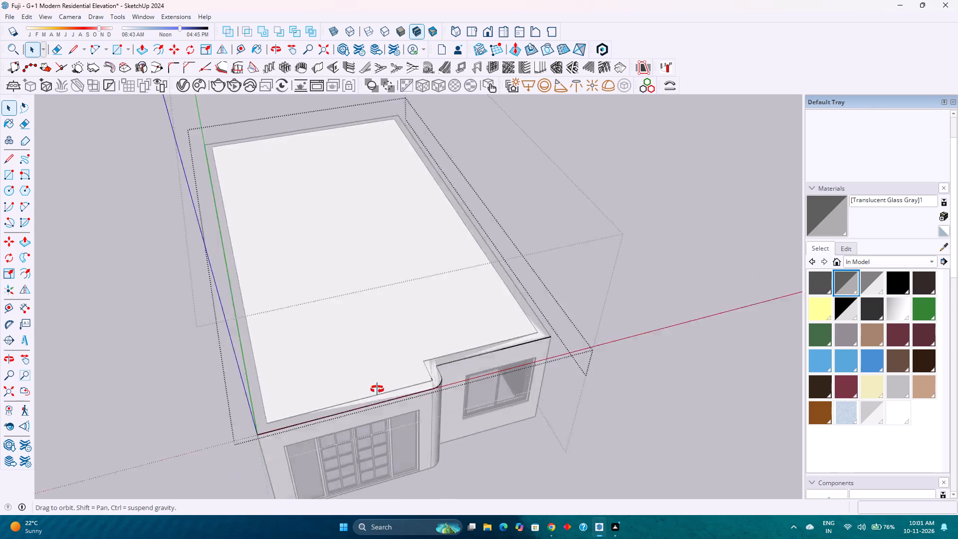
{"action": "middle_click_drag", "start_coordinate": [377, 389], "coordinate": [291, 305]}
{"action": "middle_click", "coordinate": [294, 302]}
{"action": "key", "text": "p"}
{"action": "left_click", "coordinate": [313, 295]}
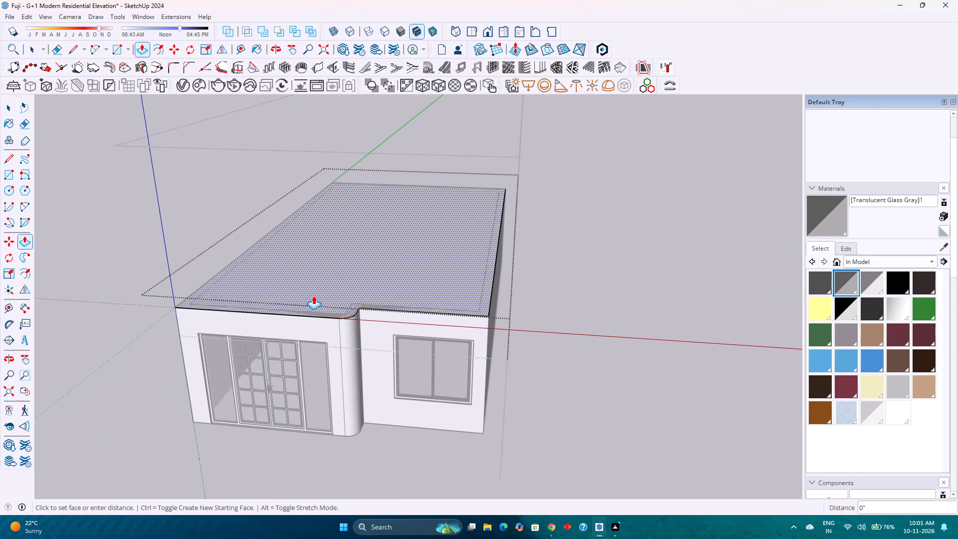
{"action": "key", "text": "6"}
{"action": "key", "text": "Return"}
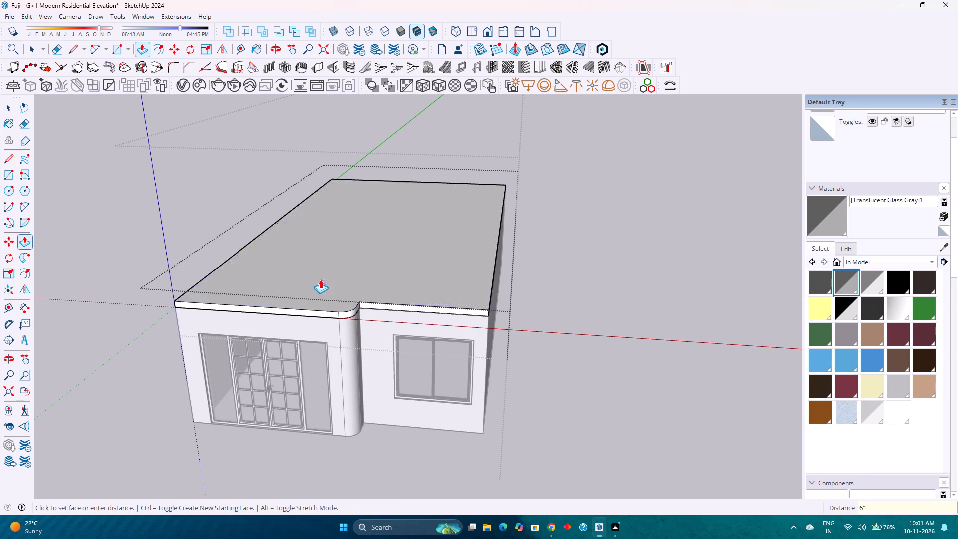
{"action": "key", "text": "space"}
{"action": "key", "text": "Escape"}
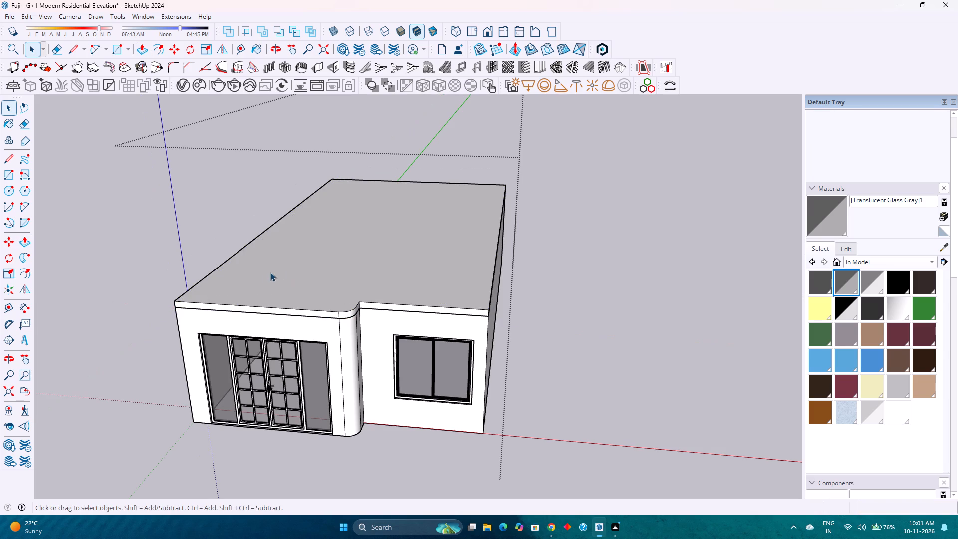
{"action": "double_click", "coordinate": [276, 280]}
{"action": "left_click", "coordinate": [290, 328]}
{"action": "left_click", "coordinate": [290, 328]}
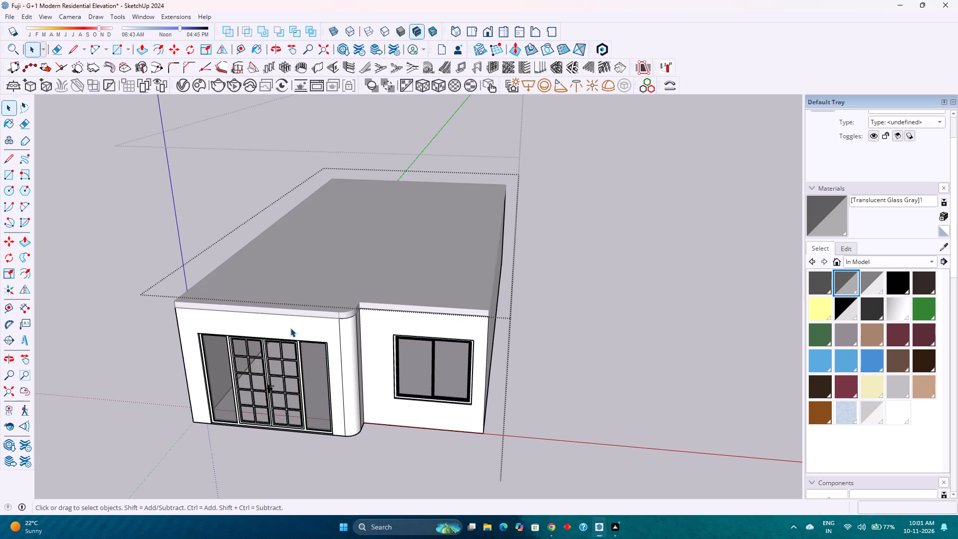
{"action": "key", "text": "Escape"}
Unhide the upper-floor group inside the house group.
{"action": "scroll", "coordinate": [288, 326], "scroll_direction": "down", "scroll_amount": 5}
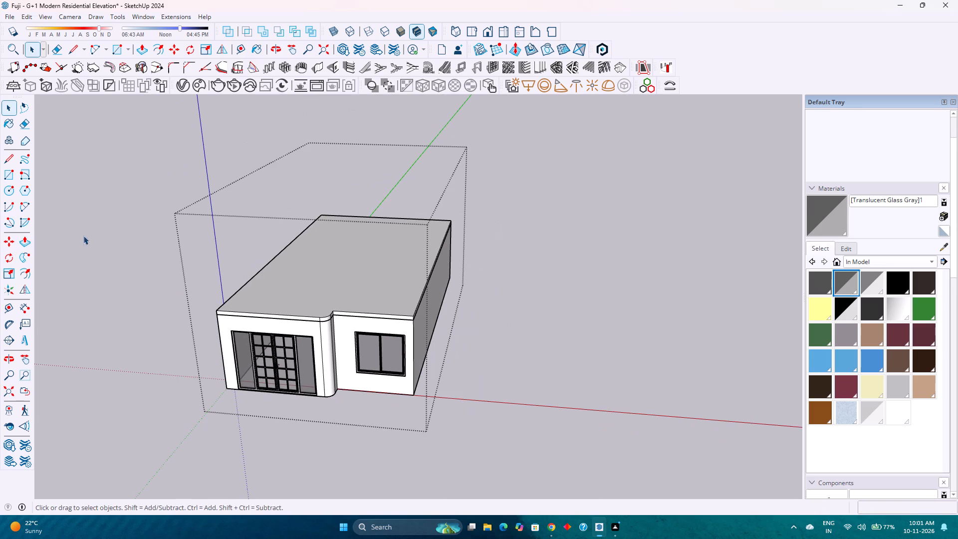
{"action": "left_click", "coordinate": [19, 17]}
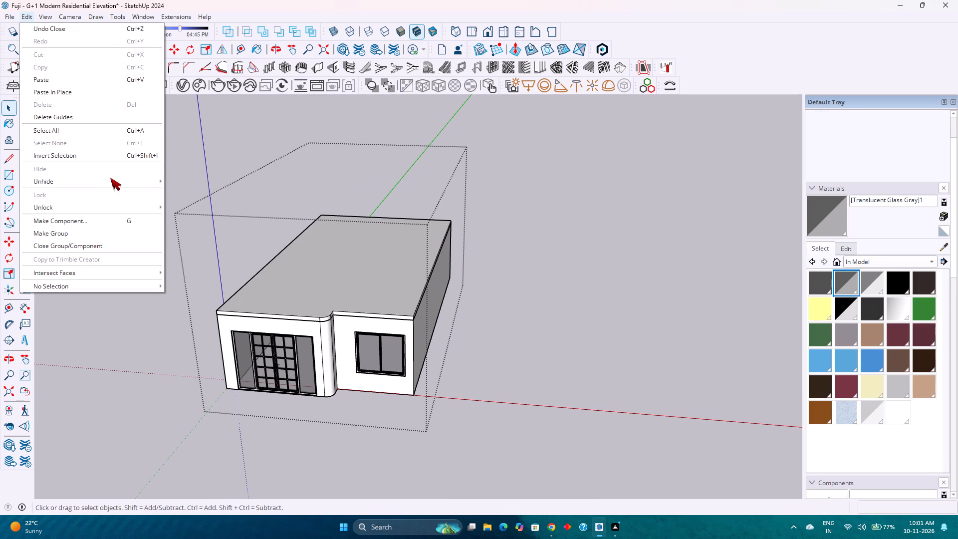
{"action": "left_click", "coordinate": [181, 204]}
Examine the house from above, the side and the front to check the slab between the two floors.
{"action": "scroll", "coordinate": [285, 334], "scroll_direction": "up", "scroll_amount": 3}
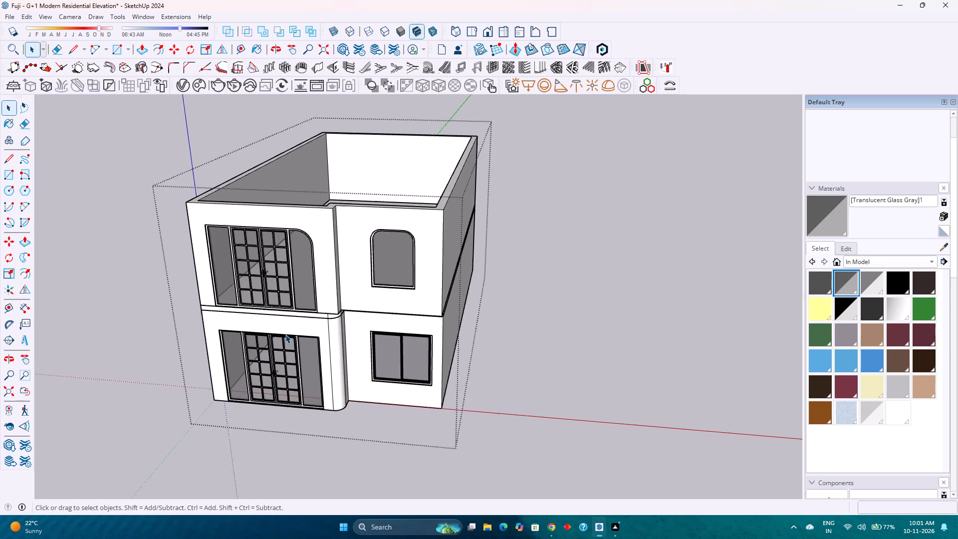
{"action": "scroll", "coordinate": [283, 331], "scroll_direction": "up", "scroll_amount": 3}
{"action": "middle_click_drag", "start_coordinate": [286, 336], "coordinate": [336, 422], "text": "shift"}
{"action": "scroll", "coordinate": [311, 380], "scroll_direction": "down", "scroll_amount": 1}
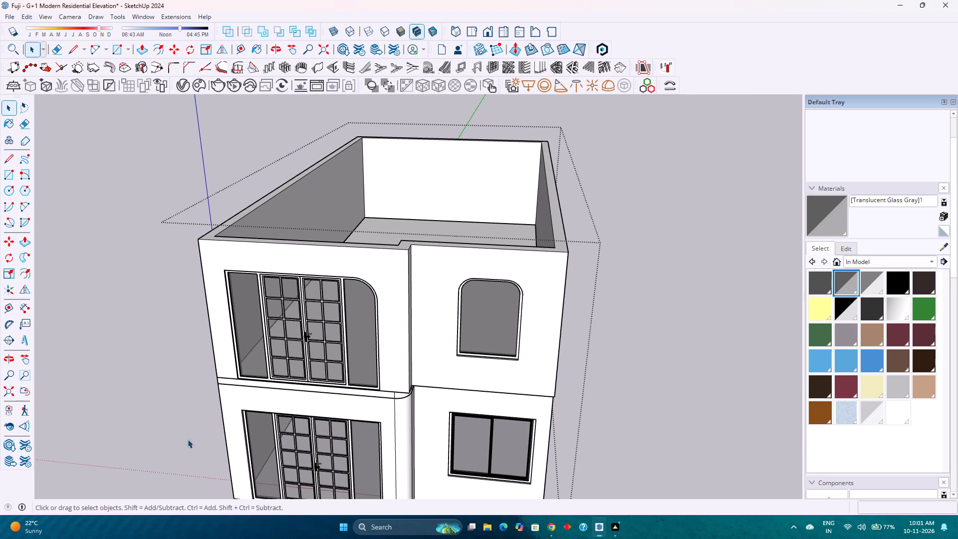
{"action": "middle_click_drag", "start_coordinate": [226, 426], "coordinate": [369, 538]}
{"action": "middle_click_drag", "start_coordinate": [376, 538], "coordinate": [398, 538]}
{"action": "scroll", "coordinate": [566, 426], "scroll_direction": "down", "scroll_amount": 2}
{"action": "middle_click_drag", "start_coordinate": [551, 511], "coordinate": [415, 399], "text": "shift"}
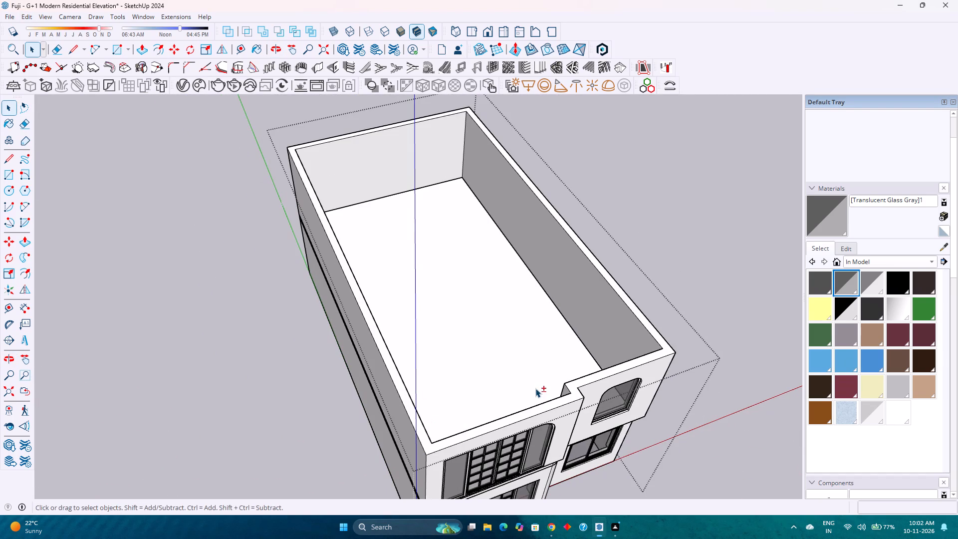
{"action": "middle_click_drag", "start_coordinate": [535, 388], "coordinate": [380, 339], "text": "shift"}
{"action": "middle_click", "coordinate": [380, 339], "text": "shift"}
{"action": "scroll", "coordinate": [379, 339], "scroll_direction": "up", "scroll_amount": 1}
{"action": "middle_click_drag", "start_coordinate": [383, 342], "coordinate": [592, 421]}
{"action": "scroll", "coordinate": [592, 421], "scroll_direction": "down", "scroll_amount": 3}
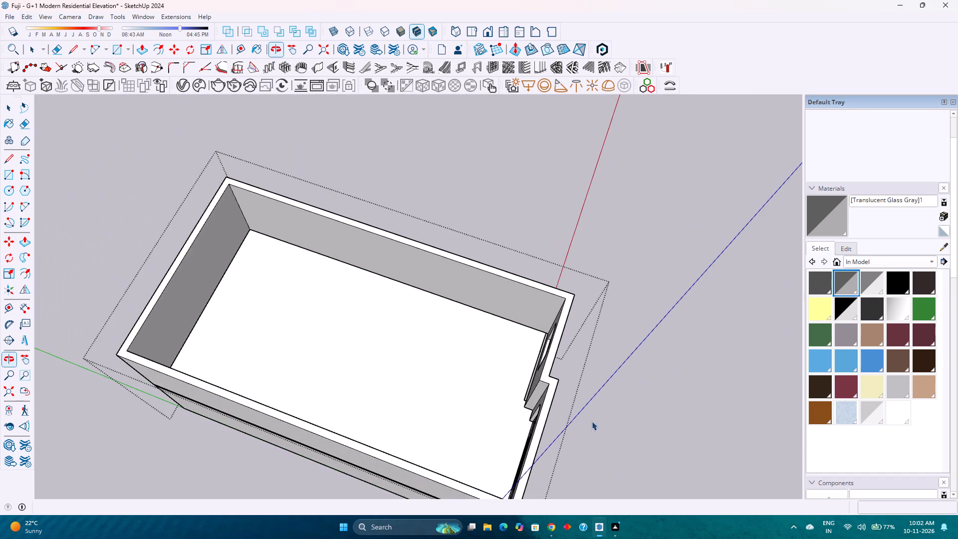
{"action": "middle_click_drag", "start_coordinate": [588, 425], "coordinate": [296, 318]}
{"action": "scroll", "coordinate": [295, 318], "scroll_direction": "up", "scroll_amount": 7}
{"action": "scroll", "coordinate": [311, 349], "scroll_direction": "down", "scroll_amount": 4}
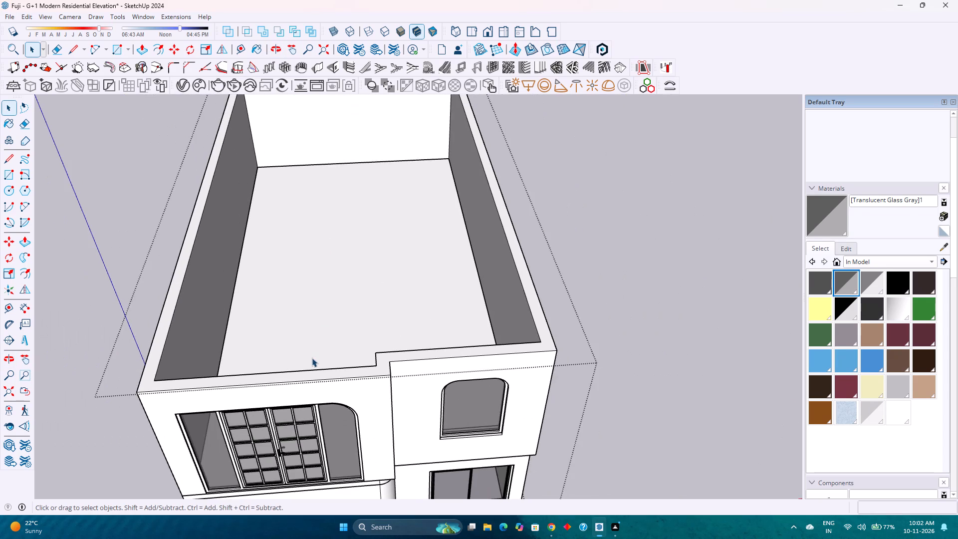
{"action": "scroll", "coordinate": [312, 358], "scroll_direction": "down", "scroll_amount": 3}
{"action": "middle_click_drag", "start_coordinate": [284, 394], "coordinate": [308, 235]}
{"action": "scroll", "coordinate": [201, 291], "scroll_direction": "up", "scroll_amount": 1}
{"action": "middle_click_drag", "start_coordinate": [201, 291], "coordinate": [481, 346]}
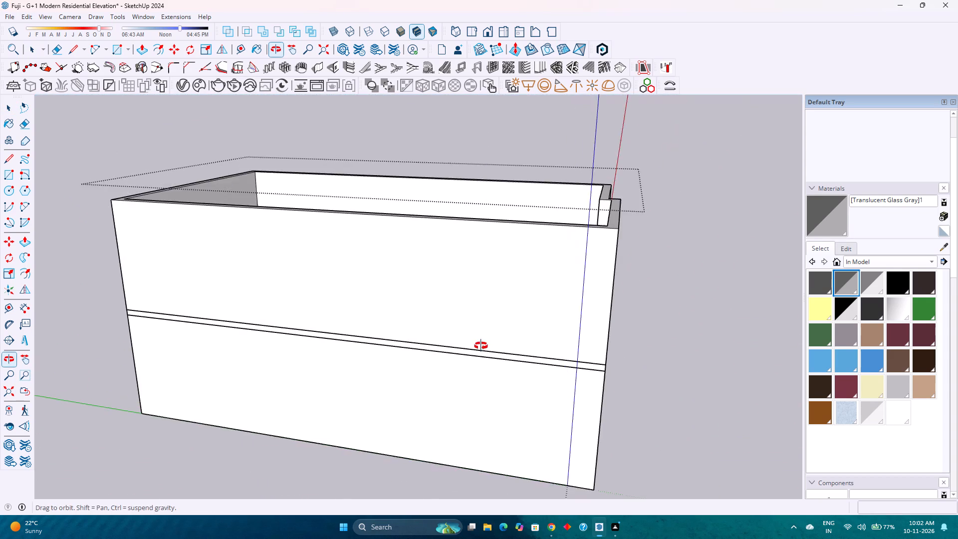
{"action": "middle_click_drag", "start_coordinate": [481, 346], "coordinate": [328, 338]}
{"action": "scroll", "coordinate": [327, 338], "scroll_direction": "down", "scroll_amount": 5}
{"action": "scroll", "coordinate": [321, 336], "scroll_direction": "up", "scroll_amount": 2}
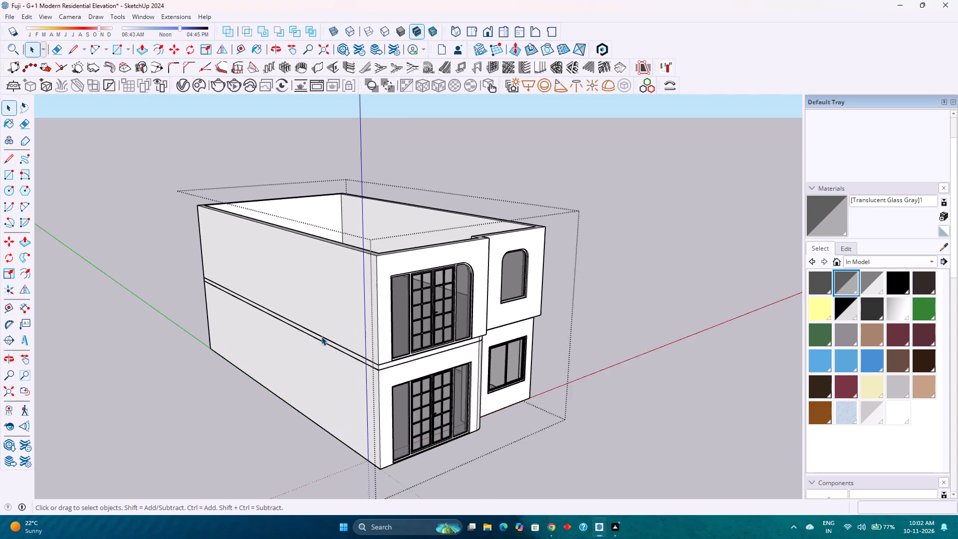
{"action": "scroll", "coordinate": [321, 336], "scroll_direction": "down", "scroll_amount": 3}
{"action": "scroll", "coordinate": [321, 336], "scroll_direction": "up", "scroll_amount": 3}
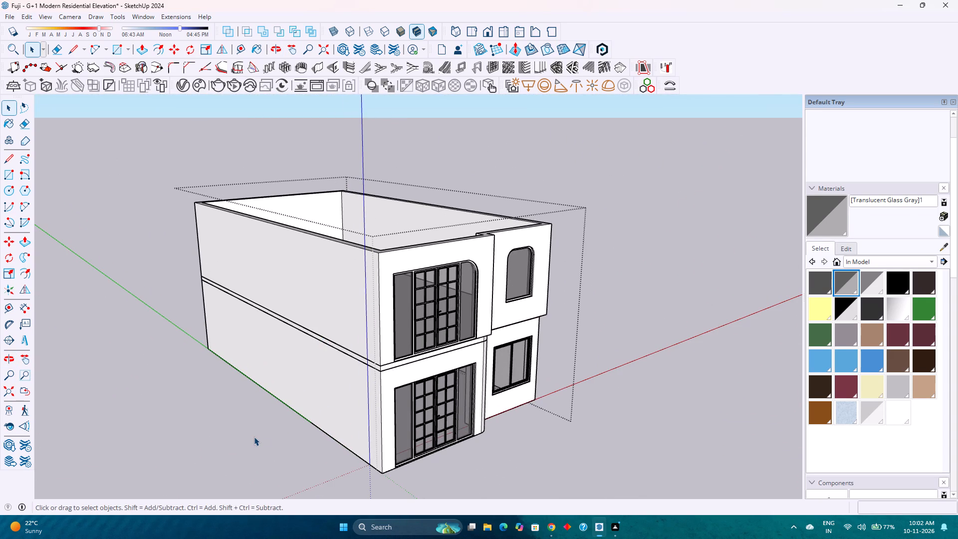
{"action": "middle_click_drag", "start_coordinate": [362, 276], "coordinate": [304, 317]}
Open the upper-floor wall group and copy the top face of its perimeter walls.
{"action": "scroll", "coordinate": [329, 288], "scroll_direction": "up", "scroll_amount": 2}
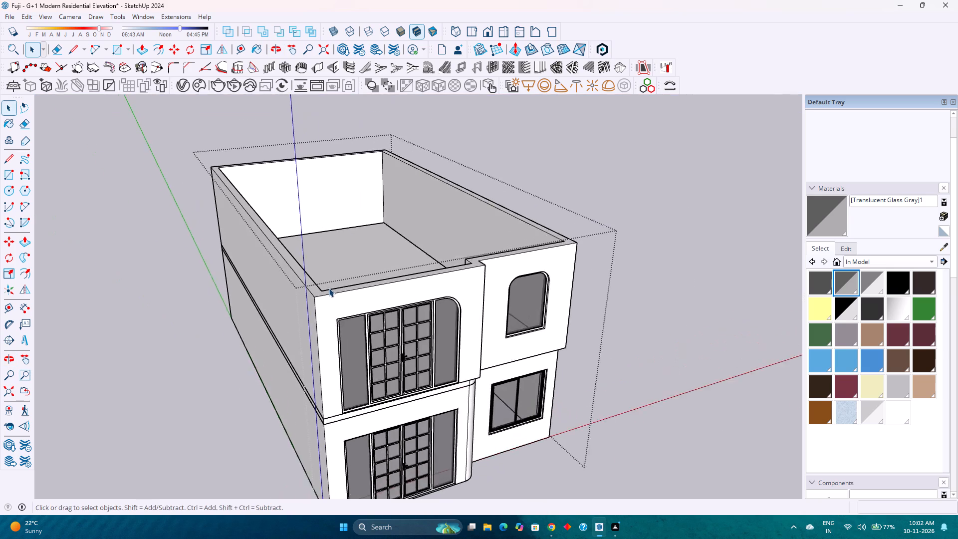
{"action": "scroll", "coordinate": [329, 288], "scroll_direction": "up", "scroll_amount": 5}
{"action": "middle_click", "coordinate": [311, 294]}
{"action": "middle_click_drag", "start_coordinate": [311, 295], "coordinate": [310, 302]}
{"action": "middle_click_drag", "start_coordinate": [310, 302], "coordinate": [307, 313]}
{"action": "double_click", "coordinate": [304, 307]}
{"action": "left_click", "coordinate": [304, 307]}
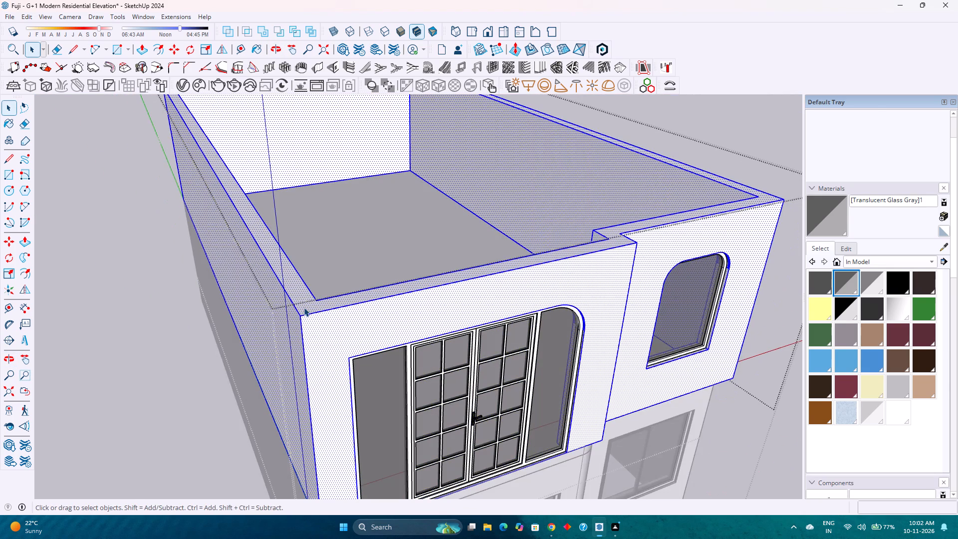
{"action": "left_click", "coordinate": [307, 305]}
{"action": "key", "text": "ctrl+c"}
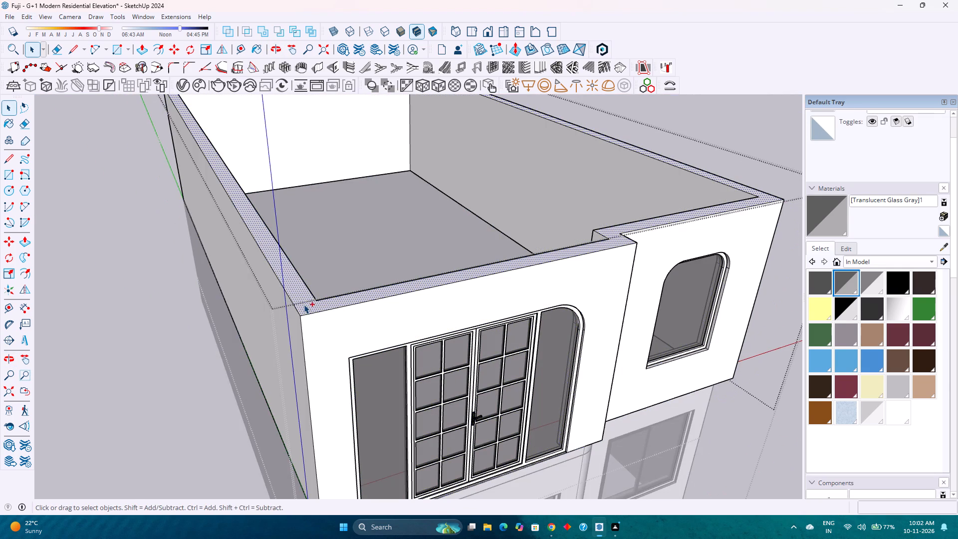
Leave the upper-floor wall group and paste the copied face onto its wall tops, aligned at the front outer corner beside the door.
{"action": "key", "text": "Escape"}
{"action": "key", "text": "ctrl+v"}
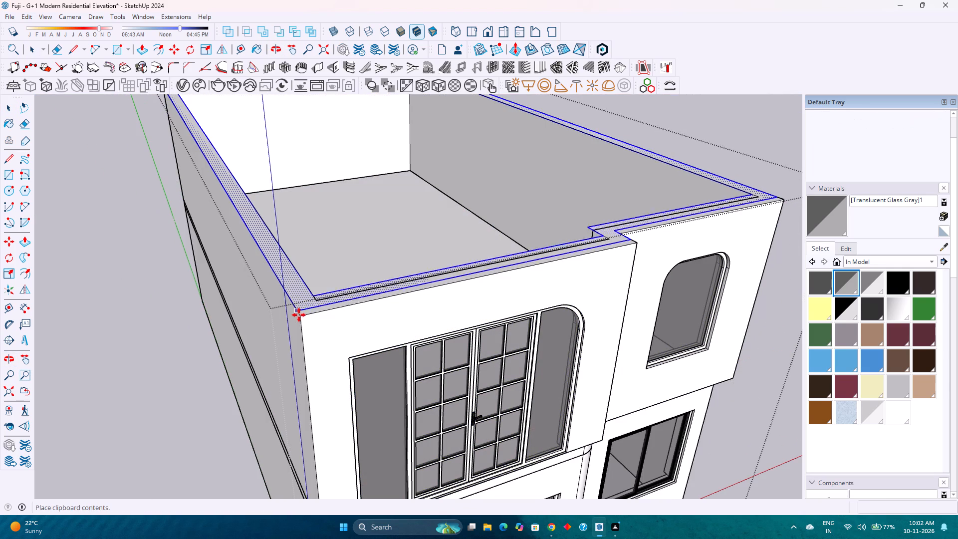
{"action": "left_click", "coordinate": [299, 316]}
Make the pasted upper-floor perimeter face a group and open that group for editing.
{"action": "key", "text": "space"}
{"action": "right_click", "coordinate": [327, 302]}
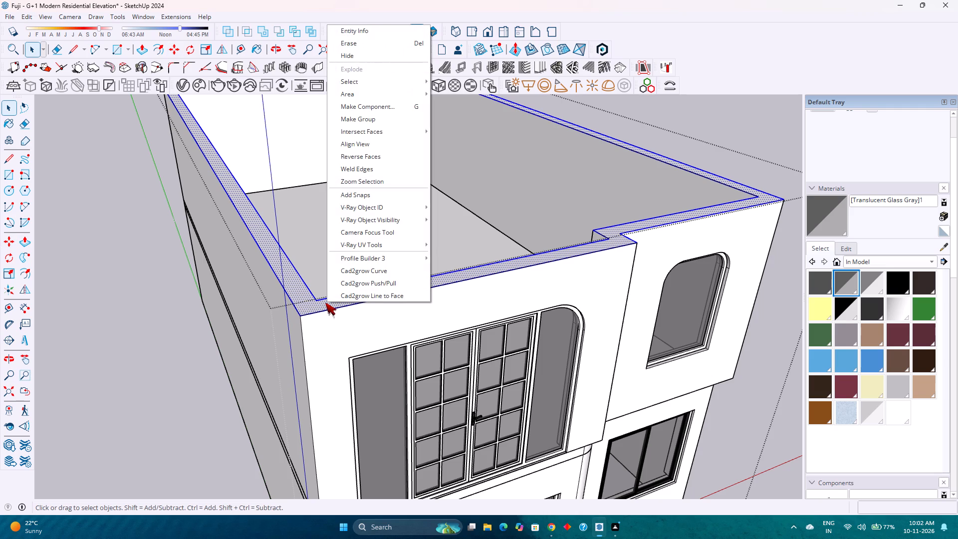
{"action": "left_click", "coordinate": [358, 122]}
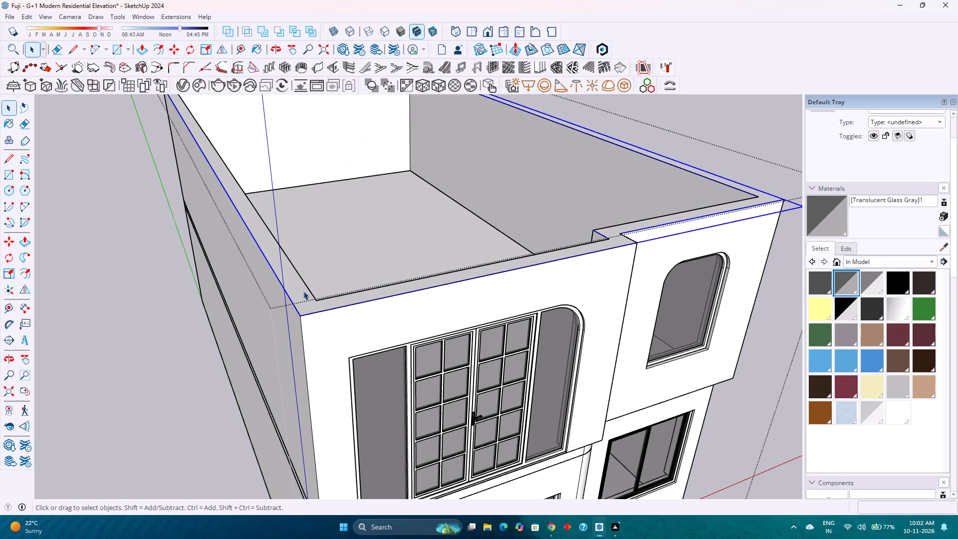
{"action": "double_click", "coordinate": [305, 292]}
Delete the inner wall-outline edges inside the pasted group so that one continuous face covers the whole upper floor.
{"action": "scroll", "coordinate": [307, 280], "scroll_direction": "down", "scroll_amount": 8}
{"action": "middle_click_drag", "start_coordinate": [304, 275], "coordinate": [303, 287], "text": "shift"}
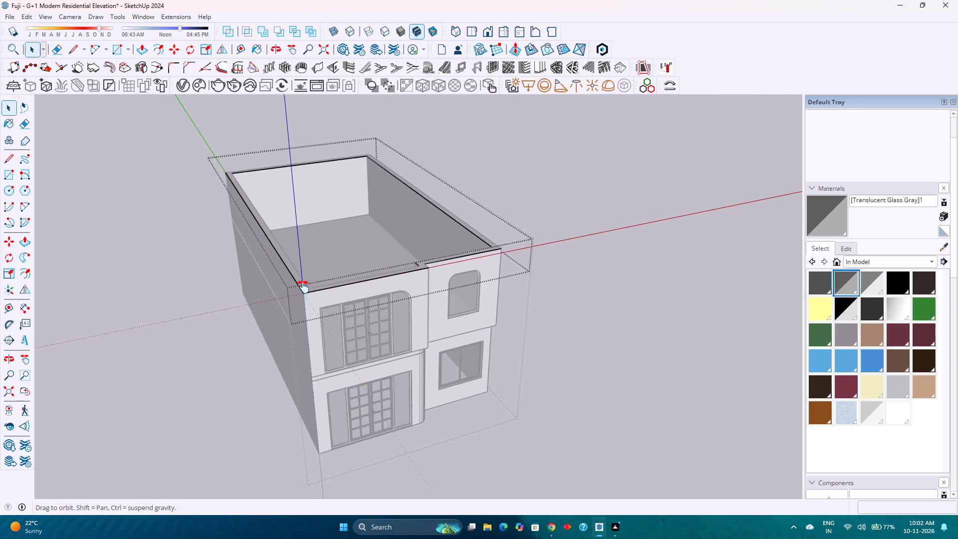
{"action": "middle_click_drag", "start_coordinate": [303, 287], "coordinate": [303, 306], "text": "shift"}
{"action": "left_click", "coordinate": [287, 284]}
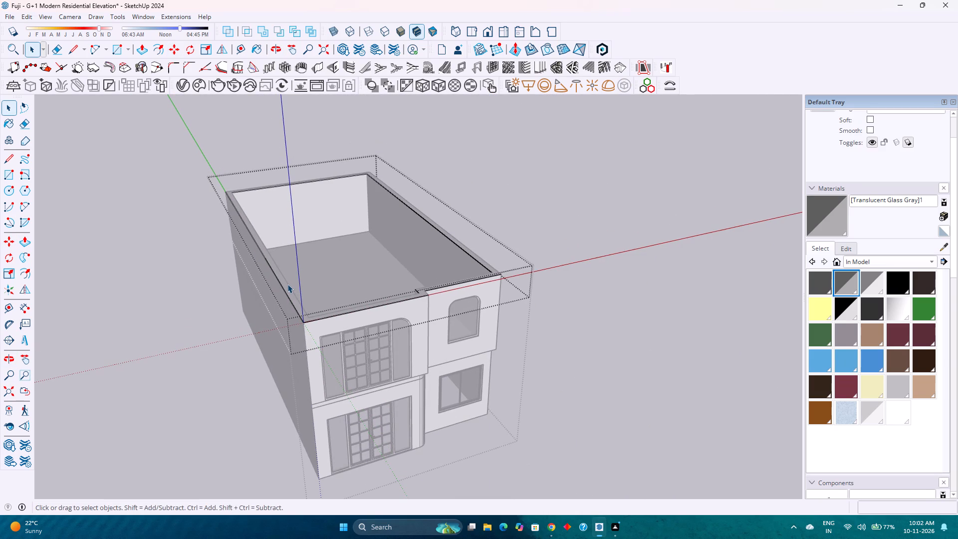
{"action": "key", "text": "Delete"}
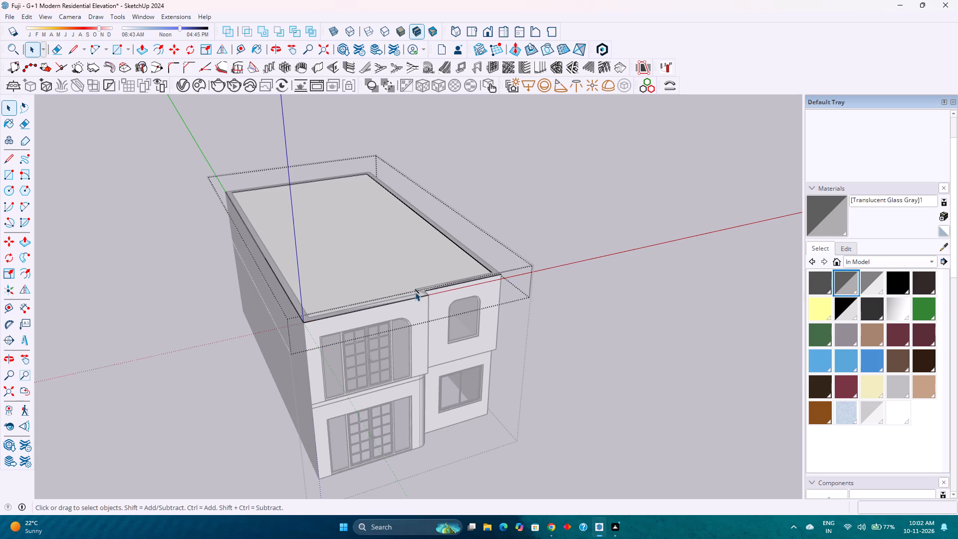
{"action": "scroll", "coordinate": [415, 294], "scroll_direction": "up", "scroll_amount": 8}
{"action": "triple_click", "coordinate": [414, 294]}
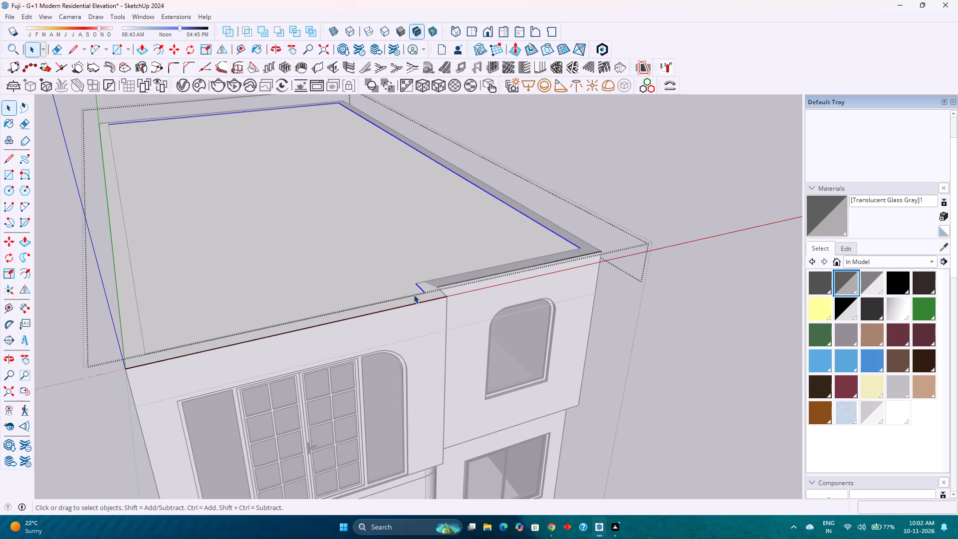
{"action": "key", "text": "Delete"}
Push/Pull the roof face up 6" to form the roof slab, and leave the slab group.
{"action": "scroll", "coordinate": [348, 280], "scroll_direction": "down", "scroll_amount": 4}
{"action": "key", "text": "p"}
{"action": "left_click", "coordinate": [340, 273]}
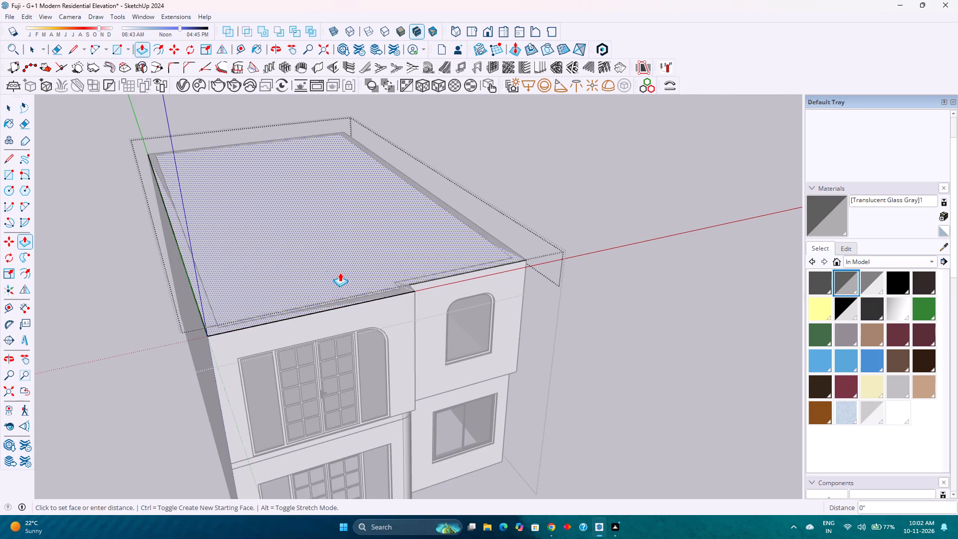
{"action": "key", "text": "6"}
{"action": "key", "text": "Return"}
{"action": "key", "text": "space"}
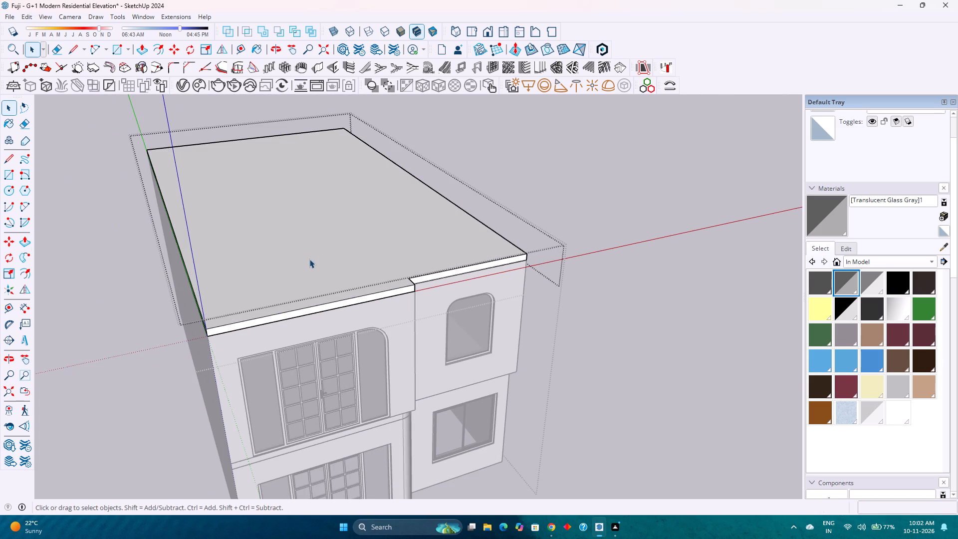
{"action": "key", "text": "Escape"}
Examine the house from the front and the side to check the roof slab and the overall two-storey elevation.
{"action": "scroll", "coordinate": [304, 281], "scroll_direction": "down", "scroll_amount": 4}
{"action": "middle_click_drag", "start_coordinate": [414, 329], "coordinate": [323, 293]}
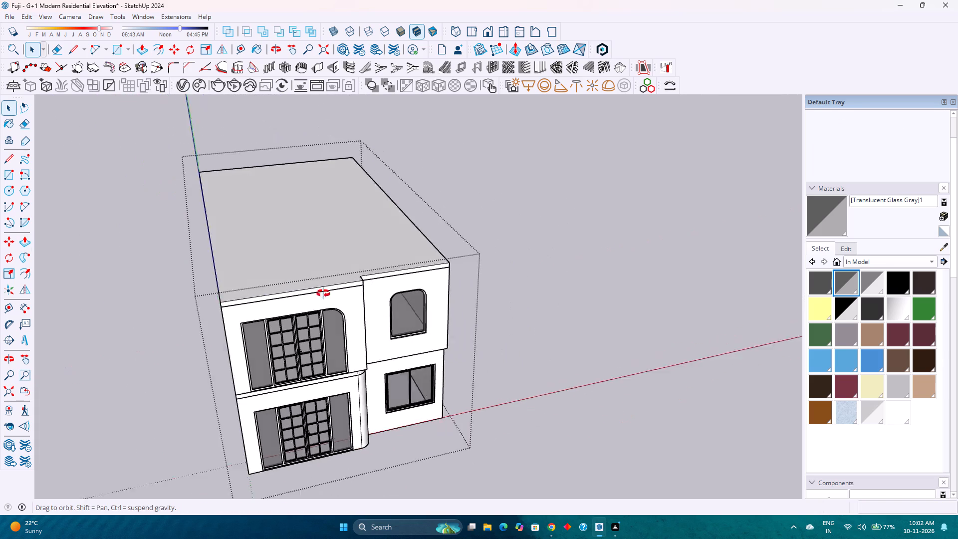
{"action": "middle_click_drag", "start_coordinate": [323, 293], "coordinate": [257, 221]}
{"action": "scroll", "coordinate": [260, 219], "scroll_direction": "up", "scroll_amount": 2}
{"action": "scroll", "coordinate": [295, 282], "scroll_direction": "up", "scroll_amount": 1}
{"action": "middle_click_drag", "start_coordinate": [292, 283], "coordinate": [289, 261]}
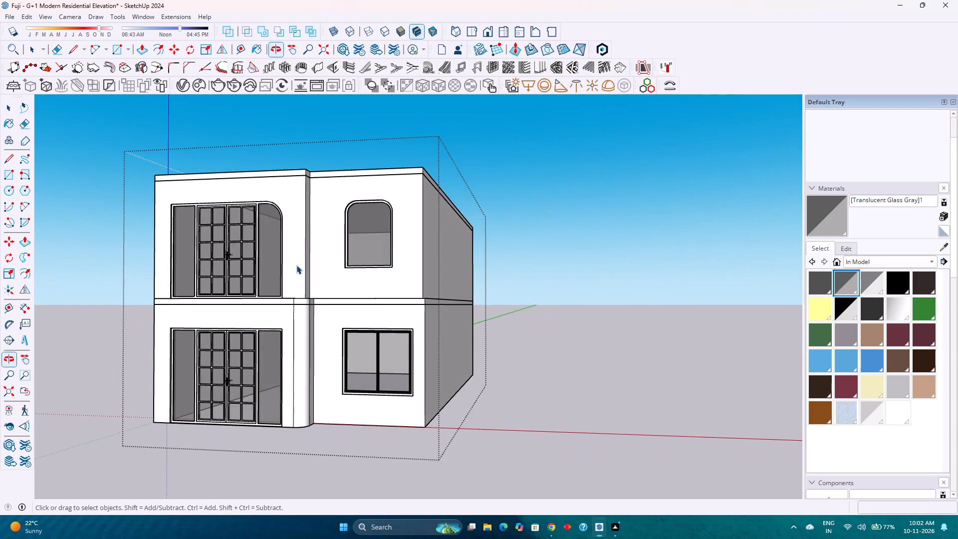
{"action": "scroll", "coordinate": [296, 265], "scroll_direction": "down", "scroll_amount": 4}
{"action": "scroll", "coordinate": [295, 267], "scroll_direction": "up", "scroll_amount": 4}
{"action": "scroll", "coordinate": [294, 267], "scroll_direction": "down", "scroll_amount": 4}
{"action": "scroll", "coordinate": [294, 267], "scroll_direction": "up", "scroll_amount": 3}
{"action": "scroll", "coordinate": [291, 264], "scroll_direction": "down", "scroll_amount": 4}
{"action": "scroll", "coordinate": [287, 262], "scroll_direction": "up", "scroll_amount": 4}
{"action": "scroll", "coordinate": [286, 262], "scroll_direction": "down", "scroll_amount": 4}
{"action": "scroll", "coordinate": [286, 262], "scroll_direction": "up", "scroll_amount": 4}
{"action": "scroll", "coordinate": [286, 262], "scroll_direction": "down", "scroll_amount": 4}
{"action": "scroll", "coordinate": [286, 262], "scroll_direction": "up", "scroll_amount": 4}
{"action": "scroll", "coordinate": [286, 262], "scroll_direction": "down", "scroll_amount": 5}
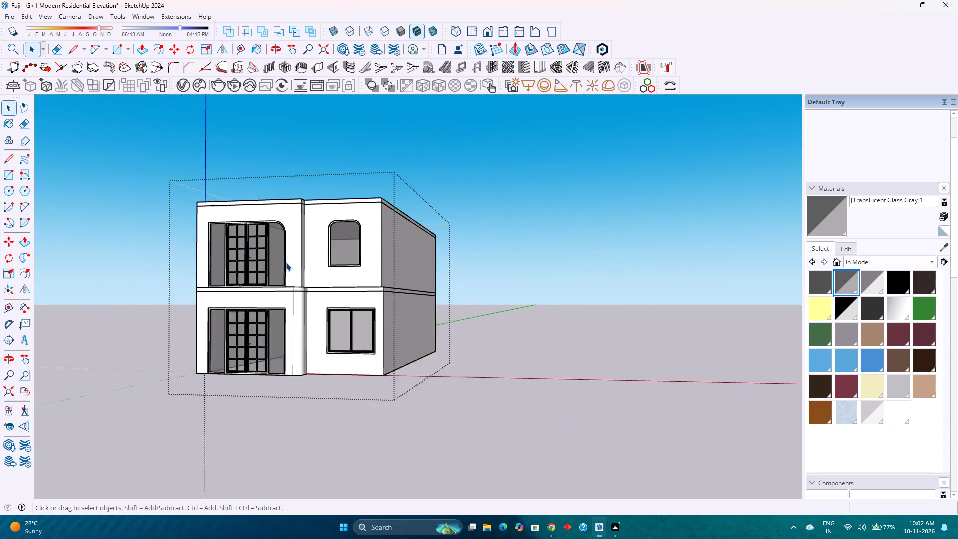
{"action": "scroll", "coordinate": [286, 262], "scroll_direction": "up", "scroll_amount": 5}
{"action": "scroll", "coordinate": [289, 266], "scroll_direction": "down", "scroll_amount": 4}
{"action": "scroll", "coordinate": [289, 266], "scroll_direction": "up", "scroll_amount": 2}
{"action": "scroll", "coordinate": [289, 266], "scroll_direction": "down", "scroll_amount": 7}
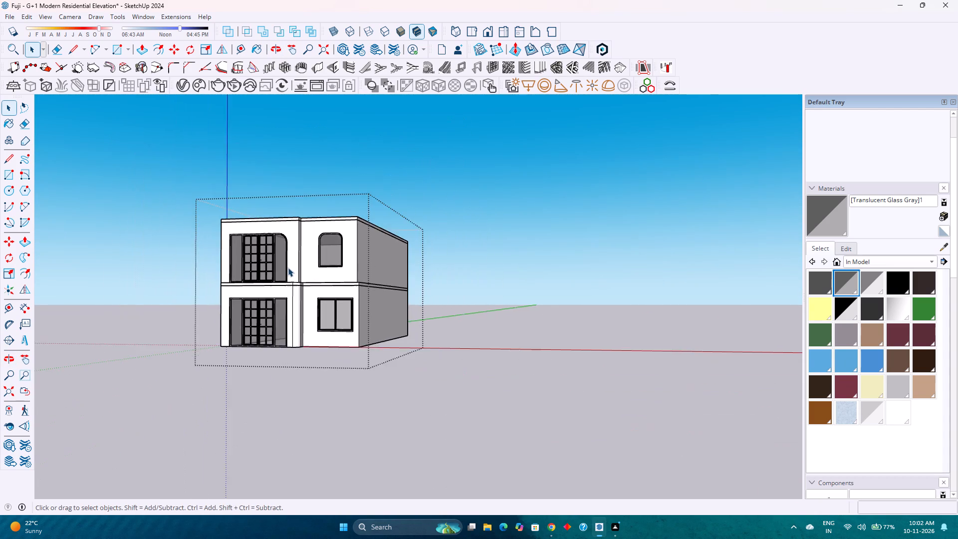
{"action": "middle_click_drag", "start_coordinate": [259, 299], "coordinate": [348, 330]}
{"action": "middle_click", "coordinate": [347, 331]}
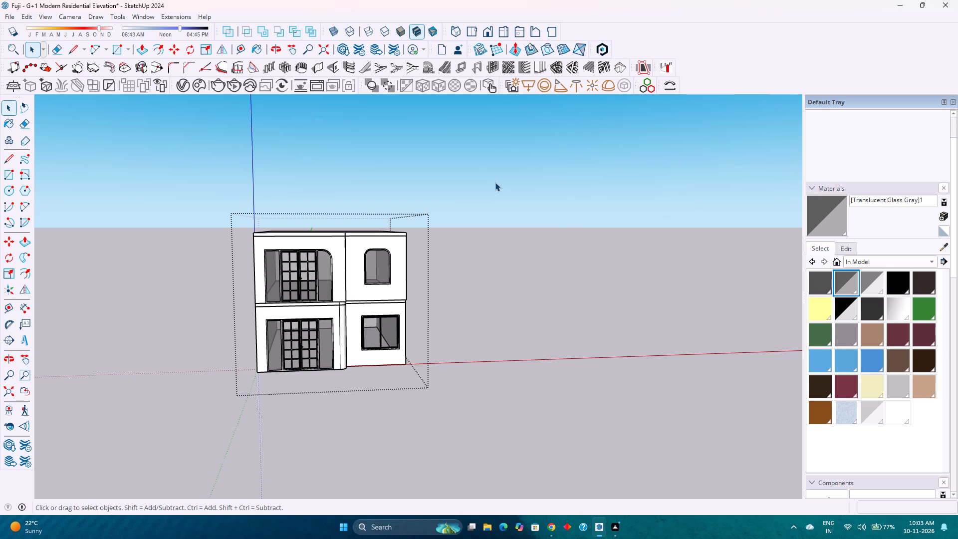
{"action": "scroll", "coordinate": [474, 188], "scroll_direction": "down", "scroll_amount": 4}
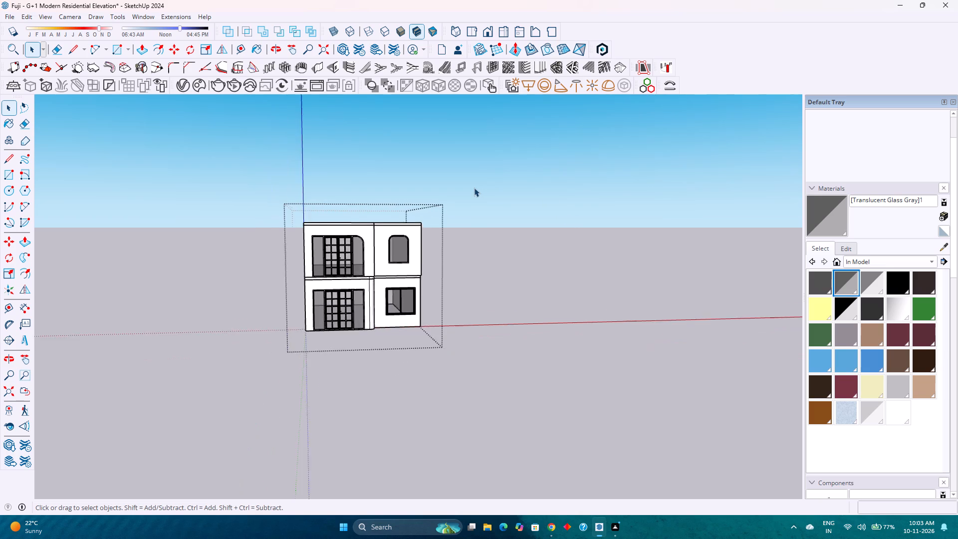
{"action": "scroll", "coordinate": [474, 188], "scroll_direction": "up", "scroll_amount": 4}
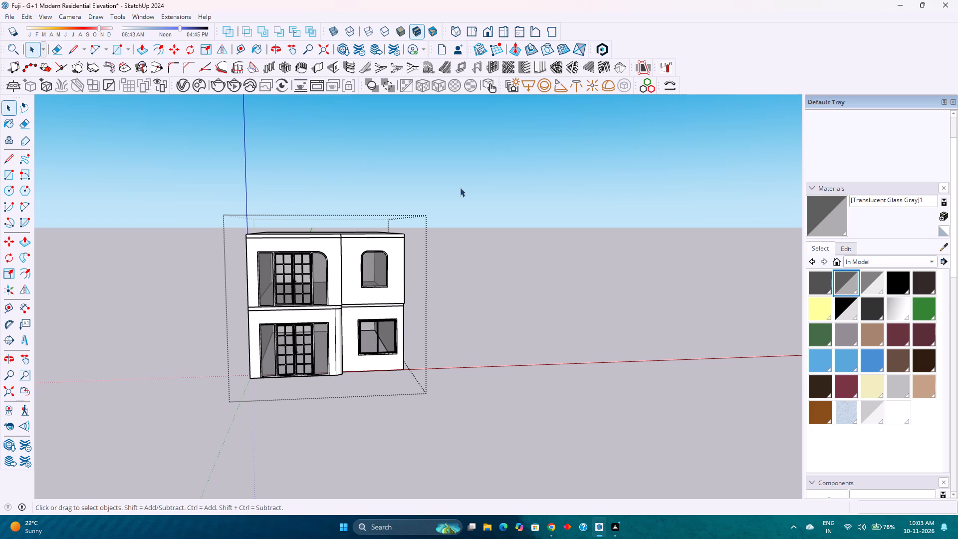
{"action": "scroll", "coordinate": [460, 188], "scroll_direction": "down", "scroll_amount": 4}
{"action": "scroll", "coordinate": [460, 188], "scroll_direction": "up", "scroll_amount": 4}
{"action": "scroll", "coordinate": [457, 193], "scroll_direction": "down", "scroll_amount": 4}
{"action": "scroll", "coordinate": [312, 218], "scroll_direction": "up", "scroll_amount": 2}
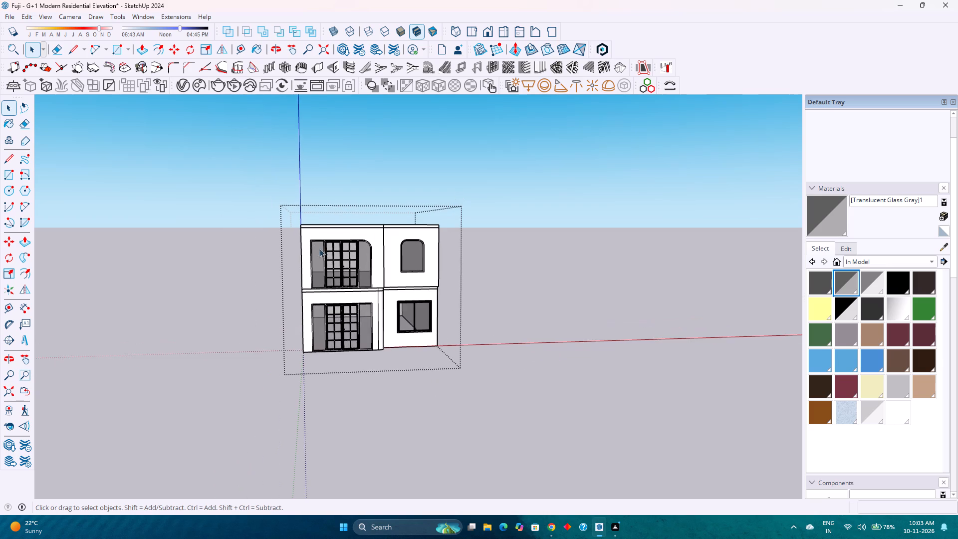
{"action": "middle_click_drag", "start_coordinate": [314, 250], "coordinate": [191, 235]}
{"action": "middle_click", "coordinate": [191, 234]}
{"action": "scroll", "coordinate": [258, 228], "scroll_direction": "up", "scroll_amount": 1}
{"action": "scroll", "coordinate": [333, 278], "scroll_direction": "up", "scroll_amount": 2}
{"action": "scroll", "coordinate": [254, 238], "scroll_direction": "up", "scroll_amount": 2}
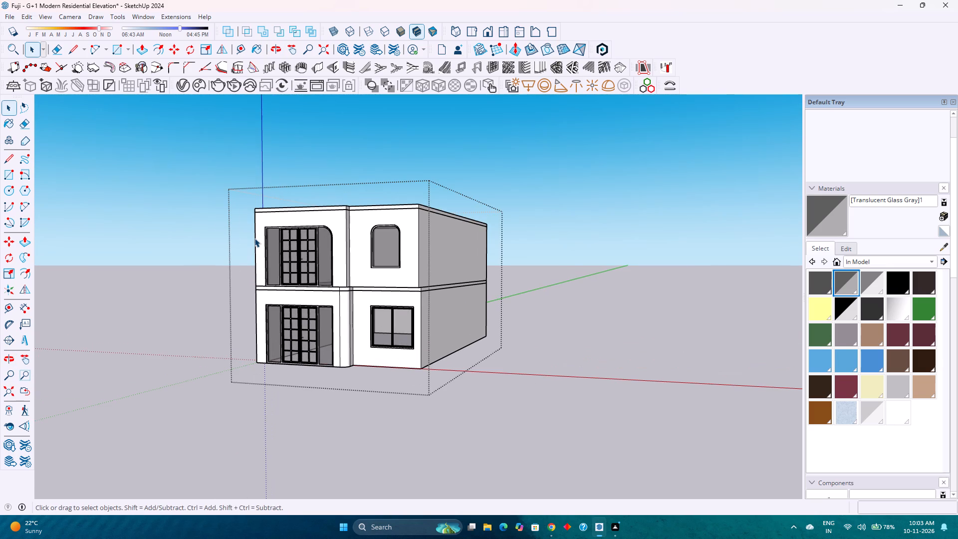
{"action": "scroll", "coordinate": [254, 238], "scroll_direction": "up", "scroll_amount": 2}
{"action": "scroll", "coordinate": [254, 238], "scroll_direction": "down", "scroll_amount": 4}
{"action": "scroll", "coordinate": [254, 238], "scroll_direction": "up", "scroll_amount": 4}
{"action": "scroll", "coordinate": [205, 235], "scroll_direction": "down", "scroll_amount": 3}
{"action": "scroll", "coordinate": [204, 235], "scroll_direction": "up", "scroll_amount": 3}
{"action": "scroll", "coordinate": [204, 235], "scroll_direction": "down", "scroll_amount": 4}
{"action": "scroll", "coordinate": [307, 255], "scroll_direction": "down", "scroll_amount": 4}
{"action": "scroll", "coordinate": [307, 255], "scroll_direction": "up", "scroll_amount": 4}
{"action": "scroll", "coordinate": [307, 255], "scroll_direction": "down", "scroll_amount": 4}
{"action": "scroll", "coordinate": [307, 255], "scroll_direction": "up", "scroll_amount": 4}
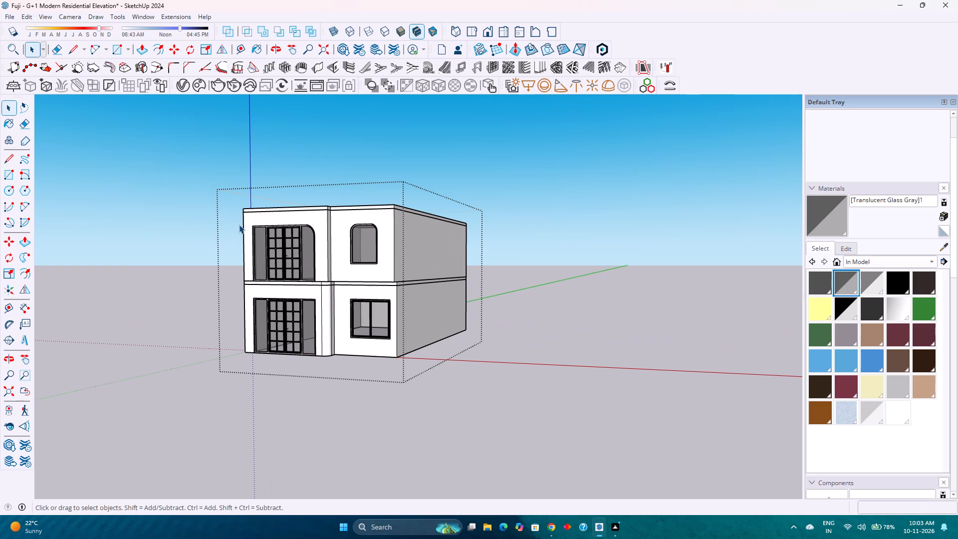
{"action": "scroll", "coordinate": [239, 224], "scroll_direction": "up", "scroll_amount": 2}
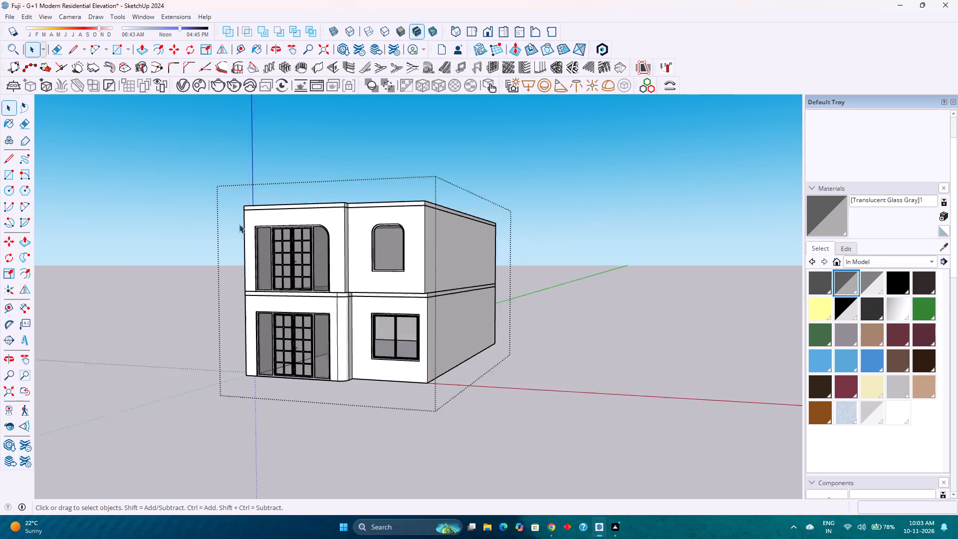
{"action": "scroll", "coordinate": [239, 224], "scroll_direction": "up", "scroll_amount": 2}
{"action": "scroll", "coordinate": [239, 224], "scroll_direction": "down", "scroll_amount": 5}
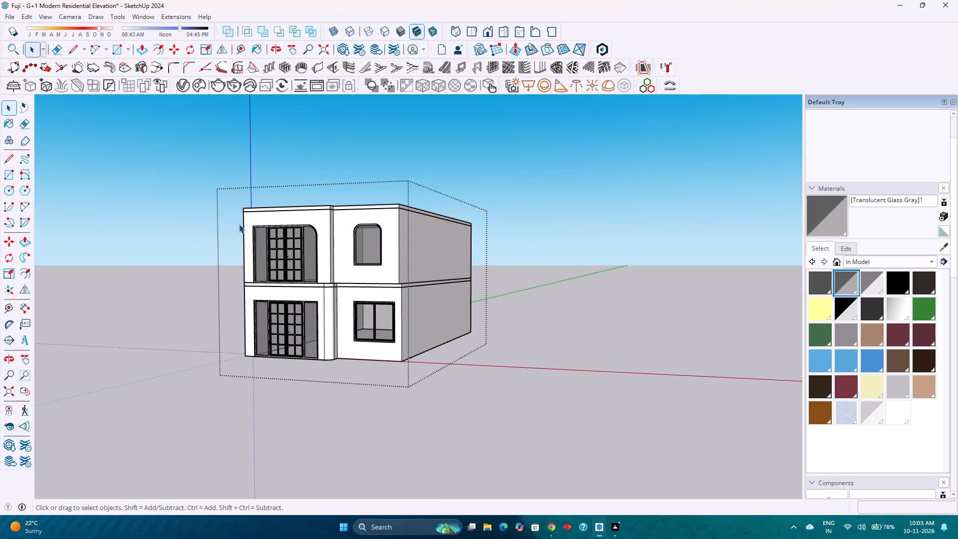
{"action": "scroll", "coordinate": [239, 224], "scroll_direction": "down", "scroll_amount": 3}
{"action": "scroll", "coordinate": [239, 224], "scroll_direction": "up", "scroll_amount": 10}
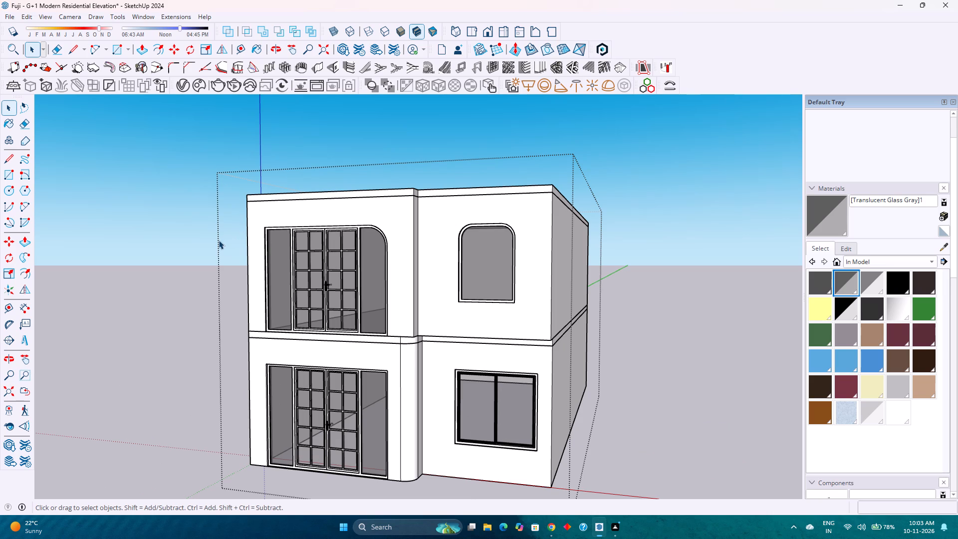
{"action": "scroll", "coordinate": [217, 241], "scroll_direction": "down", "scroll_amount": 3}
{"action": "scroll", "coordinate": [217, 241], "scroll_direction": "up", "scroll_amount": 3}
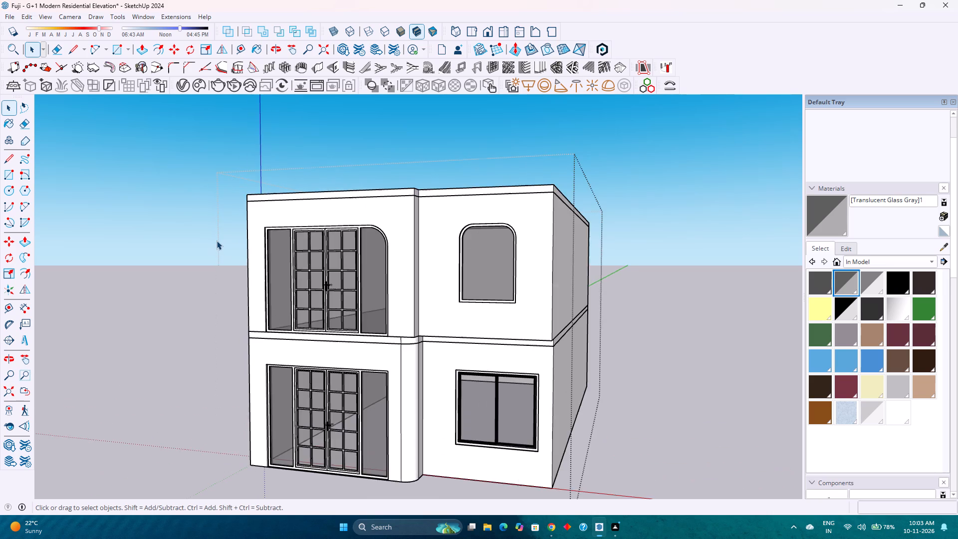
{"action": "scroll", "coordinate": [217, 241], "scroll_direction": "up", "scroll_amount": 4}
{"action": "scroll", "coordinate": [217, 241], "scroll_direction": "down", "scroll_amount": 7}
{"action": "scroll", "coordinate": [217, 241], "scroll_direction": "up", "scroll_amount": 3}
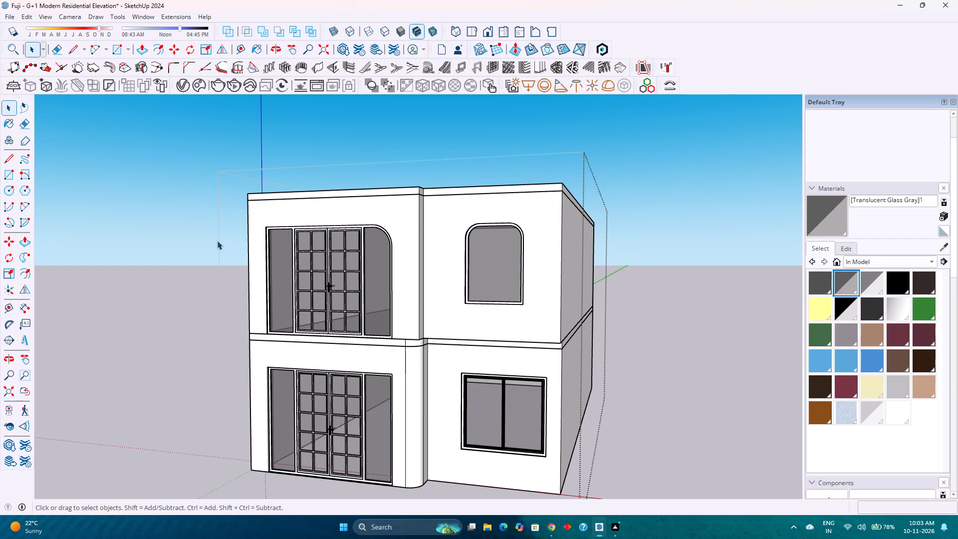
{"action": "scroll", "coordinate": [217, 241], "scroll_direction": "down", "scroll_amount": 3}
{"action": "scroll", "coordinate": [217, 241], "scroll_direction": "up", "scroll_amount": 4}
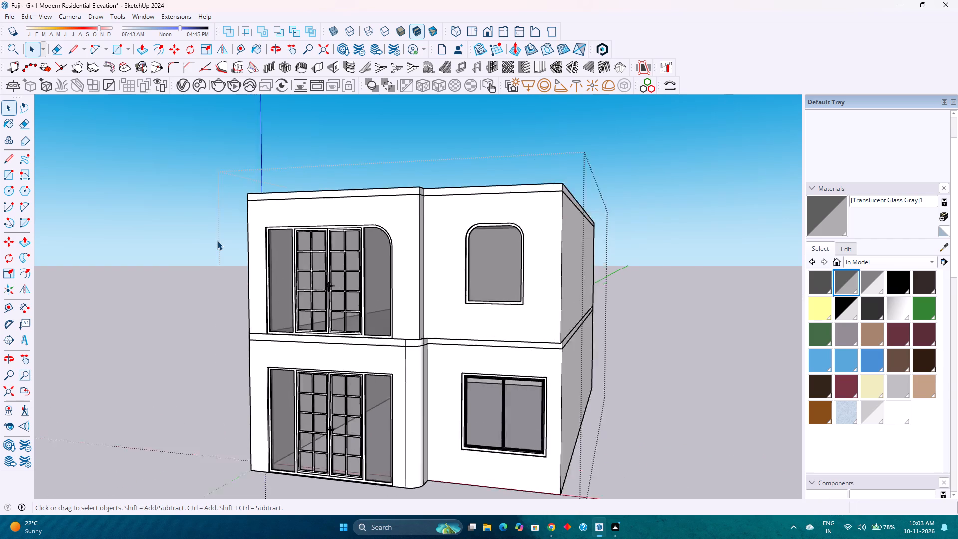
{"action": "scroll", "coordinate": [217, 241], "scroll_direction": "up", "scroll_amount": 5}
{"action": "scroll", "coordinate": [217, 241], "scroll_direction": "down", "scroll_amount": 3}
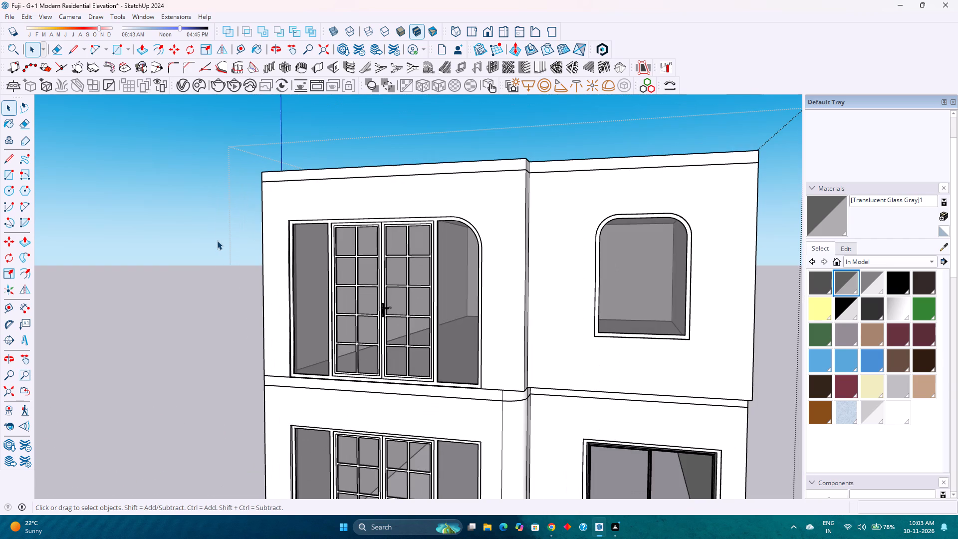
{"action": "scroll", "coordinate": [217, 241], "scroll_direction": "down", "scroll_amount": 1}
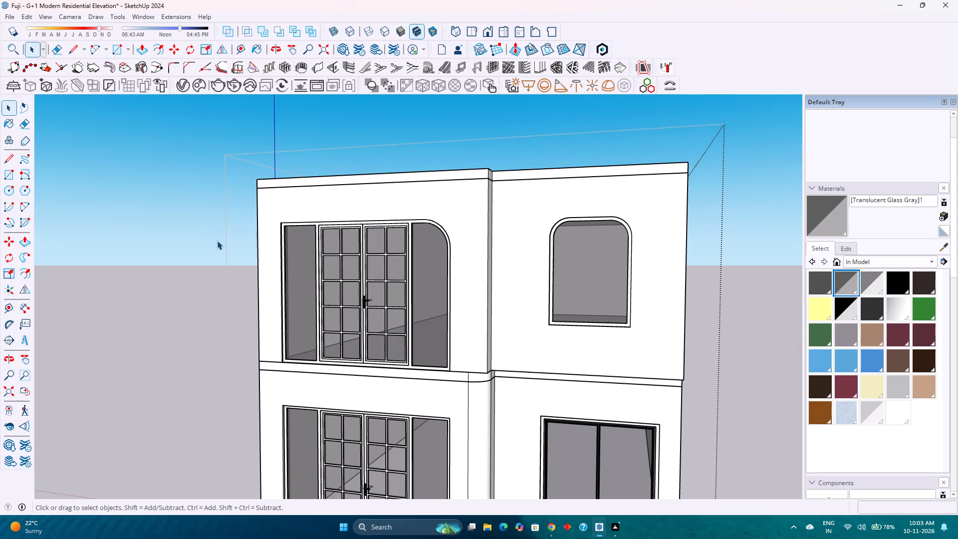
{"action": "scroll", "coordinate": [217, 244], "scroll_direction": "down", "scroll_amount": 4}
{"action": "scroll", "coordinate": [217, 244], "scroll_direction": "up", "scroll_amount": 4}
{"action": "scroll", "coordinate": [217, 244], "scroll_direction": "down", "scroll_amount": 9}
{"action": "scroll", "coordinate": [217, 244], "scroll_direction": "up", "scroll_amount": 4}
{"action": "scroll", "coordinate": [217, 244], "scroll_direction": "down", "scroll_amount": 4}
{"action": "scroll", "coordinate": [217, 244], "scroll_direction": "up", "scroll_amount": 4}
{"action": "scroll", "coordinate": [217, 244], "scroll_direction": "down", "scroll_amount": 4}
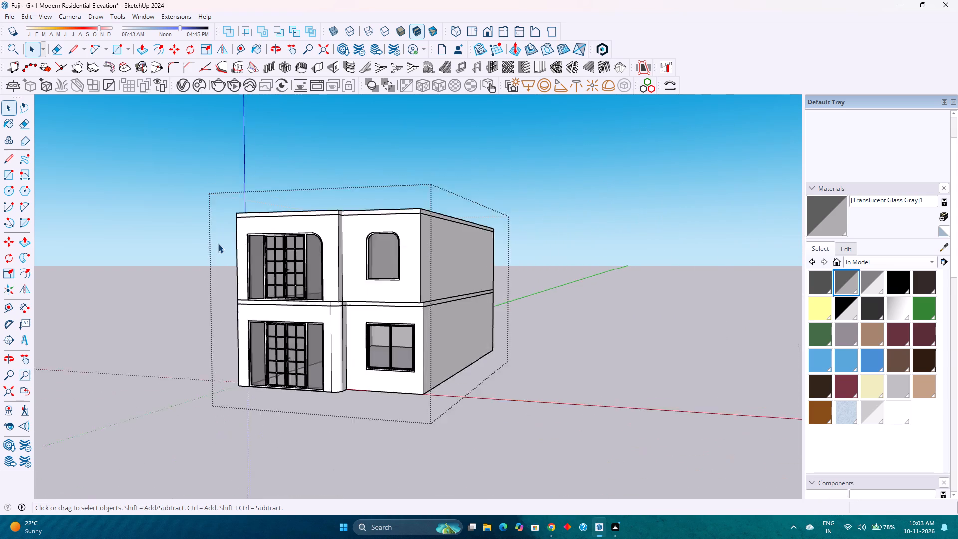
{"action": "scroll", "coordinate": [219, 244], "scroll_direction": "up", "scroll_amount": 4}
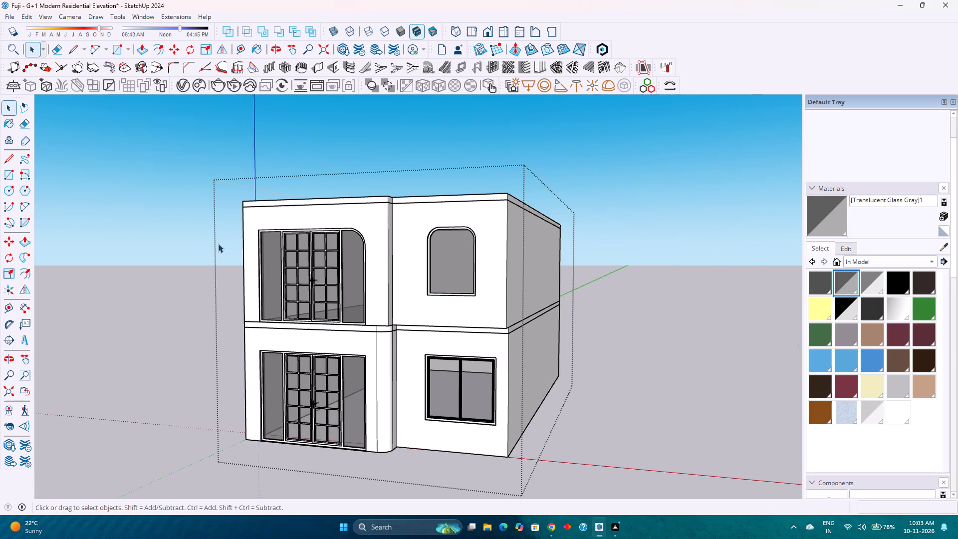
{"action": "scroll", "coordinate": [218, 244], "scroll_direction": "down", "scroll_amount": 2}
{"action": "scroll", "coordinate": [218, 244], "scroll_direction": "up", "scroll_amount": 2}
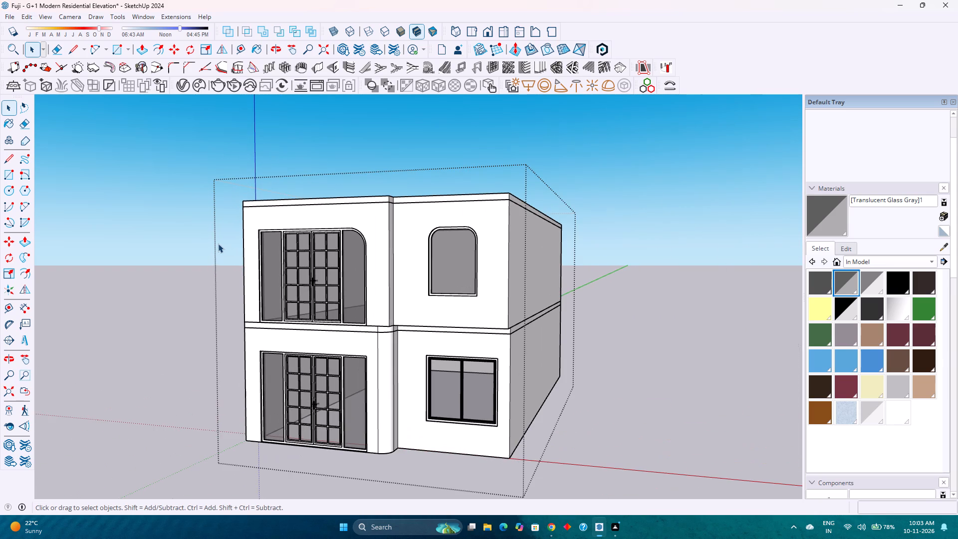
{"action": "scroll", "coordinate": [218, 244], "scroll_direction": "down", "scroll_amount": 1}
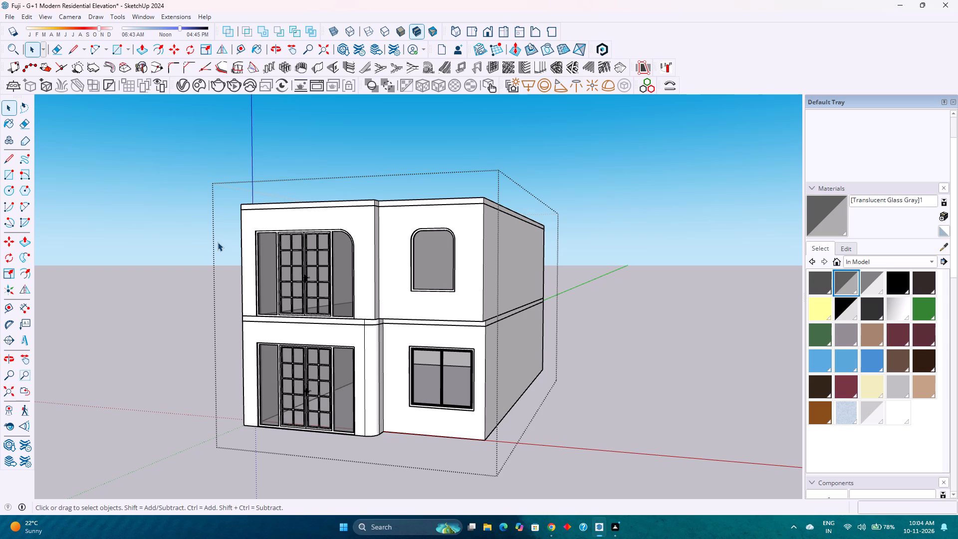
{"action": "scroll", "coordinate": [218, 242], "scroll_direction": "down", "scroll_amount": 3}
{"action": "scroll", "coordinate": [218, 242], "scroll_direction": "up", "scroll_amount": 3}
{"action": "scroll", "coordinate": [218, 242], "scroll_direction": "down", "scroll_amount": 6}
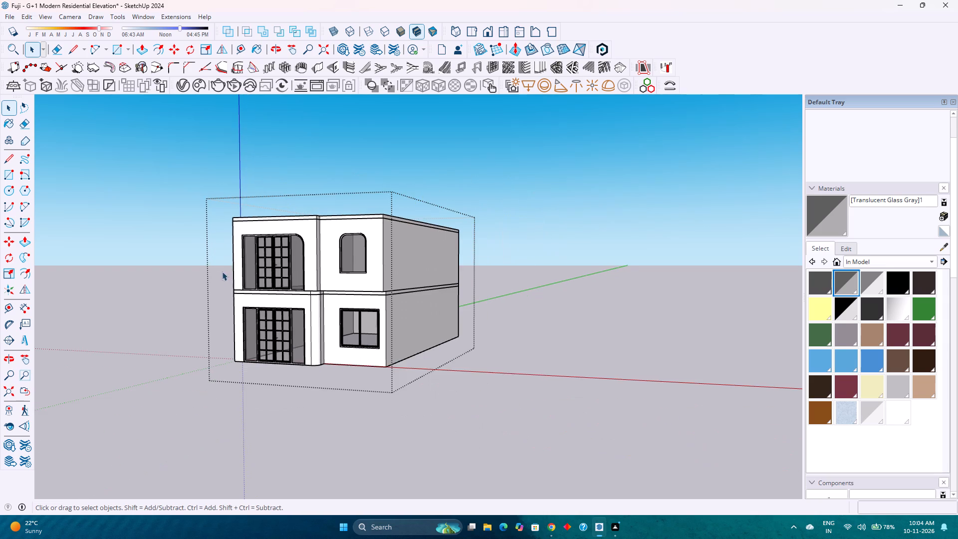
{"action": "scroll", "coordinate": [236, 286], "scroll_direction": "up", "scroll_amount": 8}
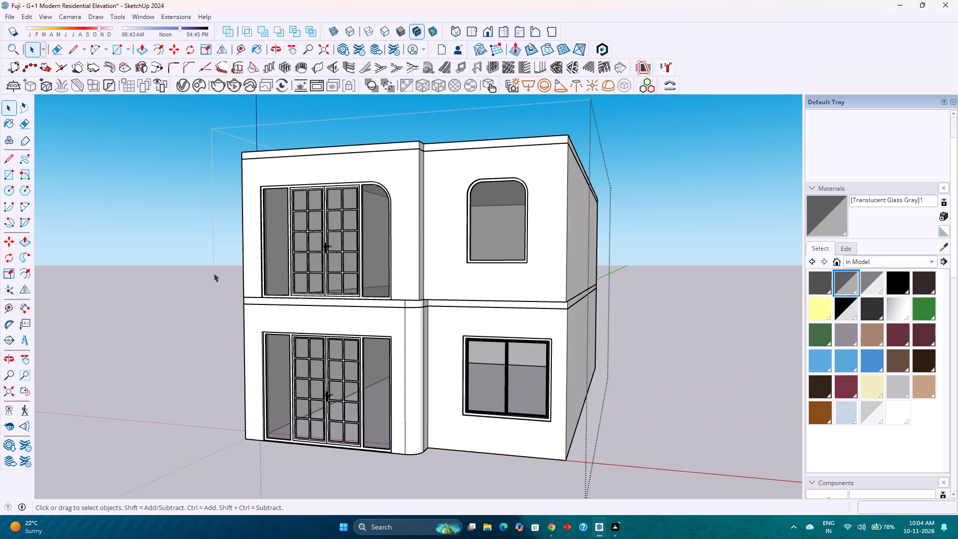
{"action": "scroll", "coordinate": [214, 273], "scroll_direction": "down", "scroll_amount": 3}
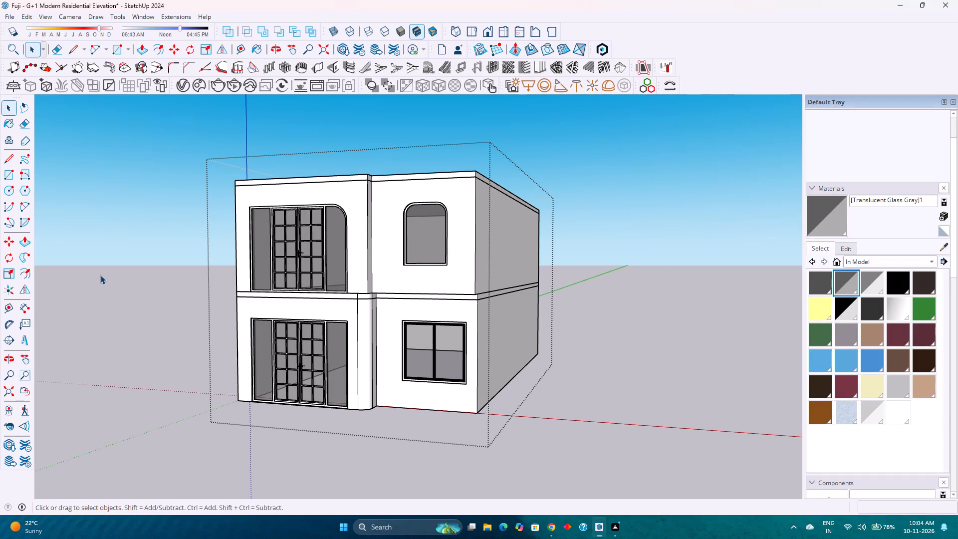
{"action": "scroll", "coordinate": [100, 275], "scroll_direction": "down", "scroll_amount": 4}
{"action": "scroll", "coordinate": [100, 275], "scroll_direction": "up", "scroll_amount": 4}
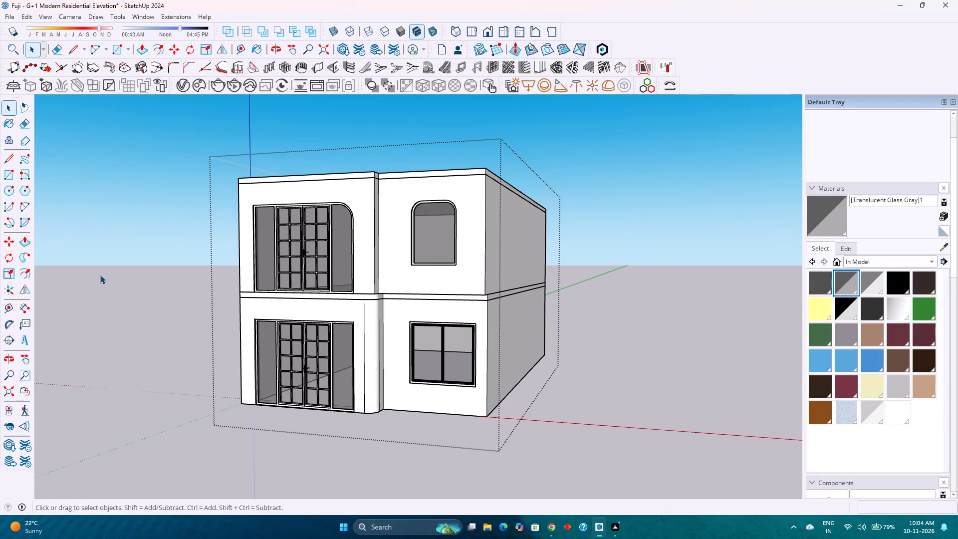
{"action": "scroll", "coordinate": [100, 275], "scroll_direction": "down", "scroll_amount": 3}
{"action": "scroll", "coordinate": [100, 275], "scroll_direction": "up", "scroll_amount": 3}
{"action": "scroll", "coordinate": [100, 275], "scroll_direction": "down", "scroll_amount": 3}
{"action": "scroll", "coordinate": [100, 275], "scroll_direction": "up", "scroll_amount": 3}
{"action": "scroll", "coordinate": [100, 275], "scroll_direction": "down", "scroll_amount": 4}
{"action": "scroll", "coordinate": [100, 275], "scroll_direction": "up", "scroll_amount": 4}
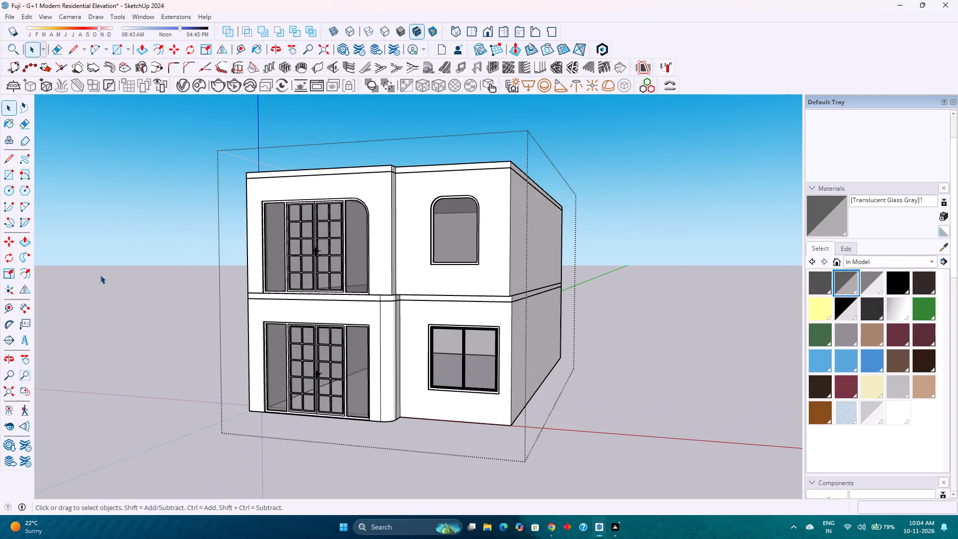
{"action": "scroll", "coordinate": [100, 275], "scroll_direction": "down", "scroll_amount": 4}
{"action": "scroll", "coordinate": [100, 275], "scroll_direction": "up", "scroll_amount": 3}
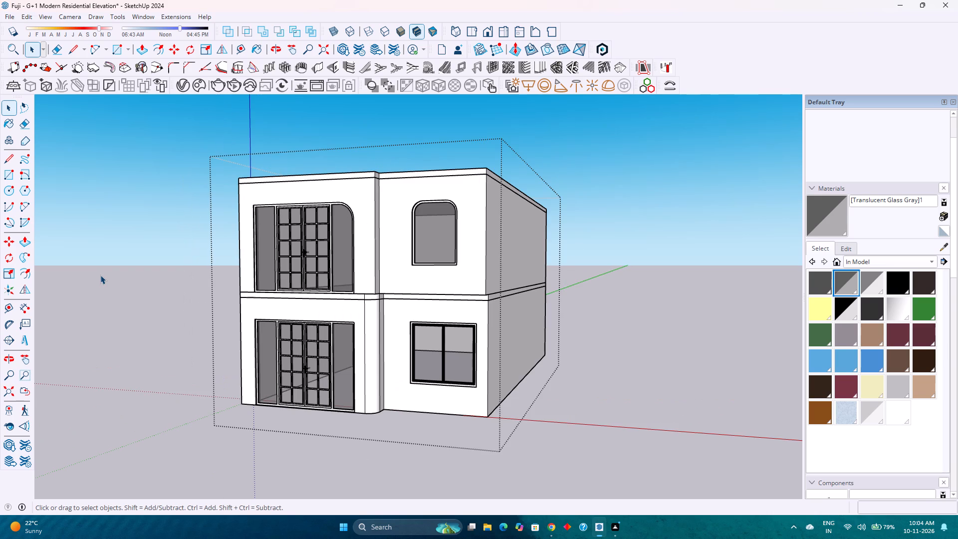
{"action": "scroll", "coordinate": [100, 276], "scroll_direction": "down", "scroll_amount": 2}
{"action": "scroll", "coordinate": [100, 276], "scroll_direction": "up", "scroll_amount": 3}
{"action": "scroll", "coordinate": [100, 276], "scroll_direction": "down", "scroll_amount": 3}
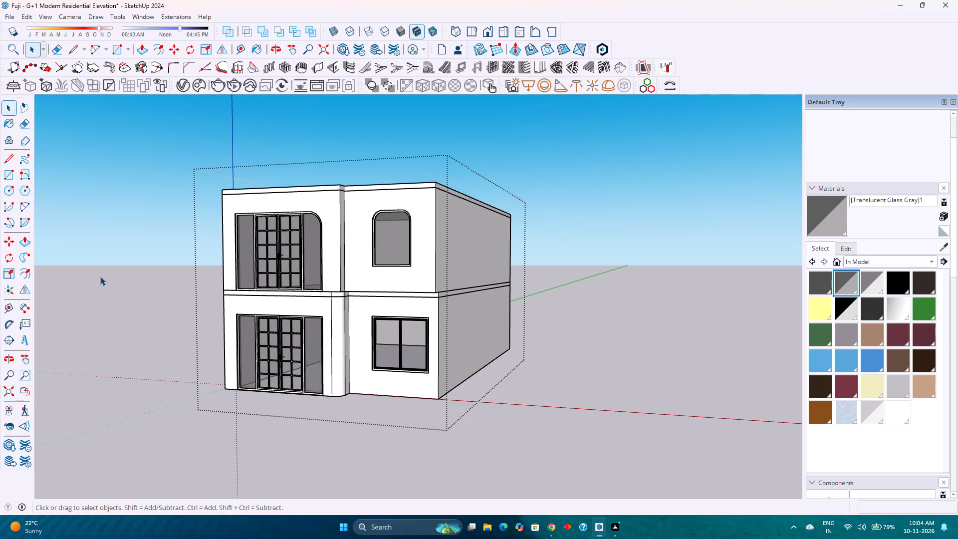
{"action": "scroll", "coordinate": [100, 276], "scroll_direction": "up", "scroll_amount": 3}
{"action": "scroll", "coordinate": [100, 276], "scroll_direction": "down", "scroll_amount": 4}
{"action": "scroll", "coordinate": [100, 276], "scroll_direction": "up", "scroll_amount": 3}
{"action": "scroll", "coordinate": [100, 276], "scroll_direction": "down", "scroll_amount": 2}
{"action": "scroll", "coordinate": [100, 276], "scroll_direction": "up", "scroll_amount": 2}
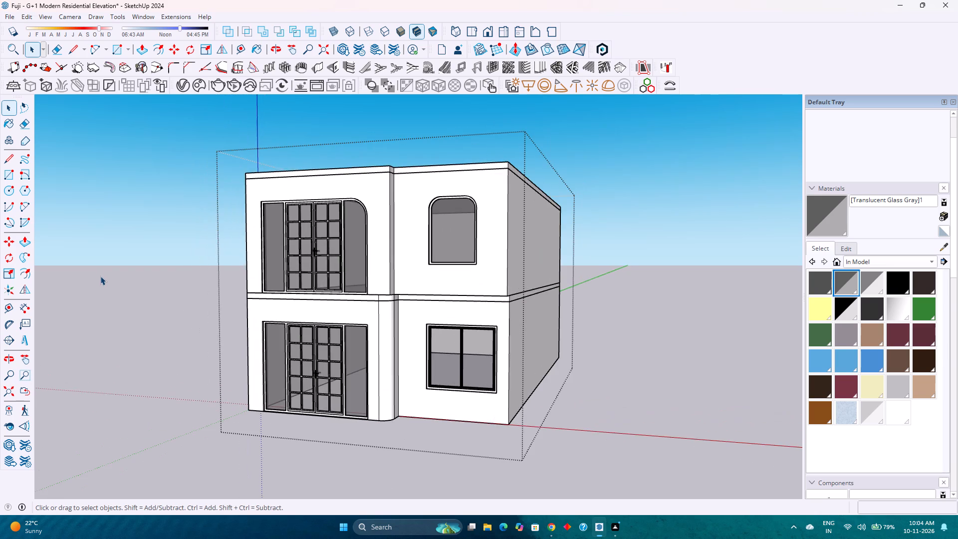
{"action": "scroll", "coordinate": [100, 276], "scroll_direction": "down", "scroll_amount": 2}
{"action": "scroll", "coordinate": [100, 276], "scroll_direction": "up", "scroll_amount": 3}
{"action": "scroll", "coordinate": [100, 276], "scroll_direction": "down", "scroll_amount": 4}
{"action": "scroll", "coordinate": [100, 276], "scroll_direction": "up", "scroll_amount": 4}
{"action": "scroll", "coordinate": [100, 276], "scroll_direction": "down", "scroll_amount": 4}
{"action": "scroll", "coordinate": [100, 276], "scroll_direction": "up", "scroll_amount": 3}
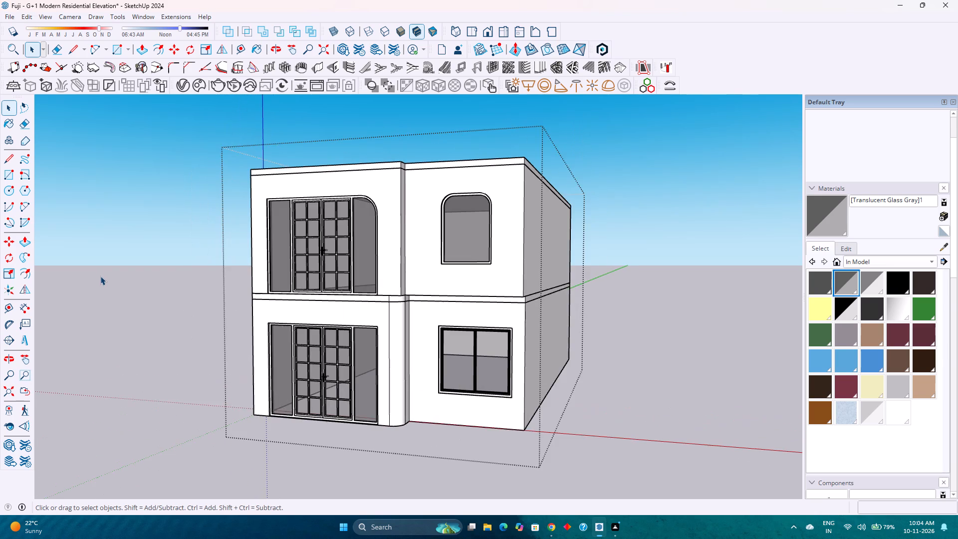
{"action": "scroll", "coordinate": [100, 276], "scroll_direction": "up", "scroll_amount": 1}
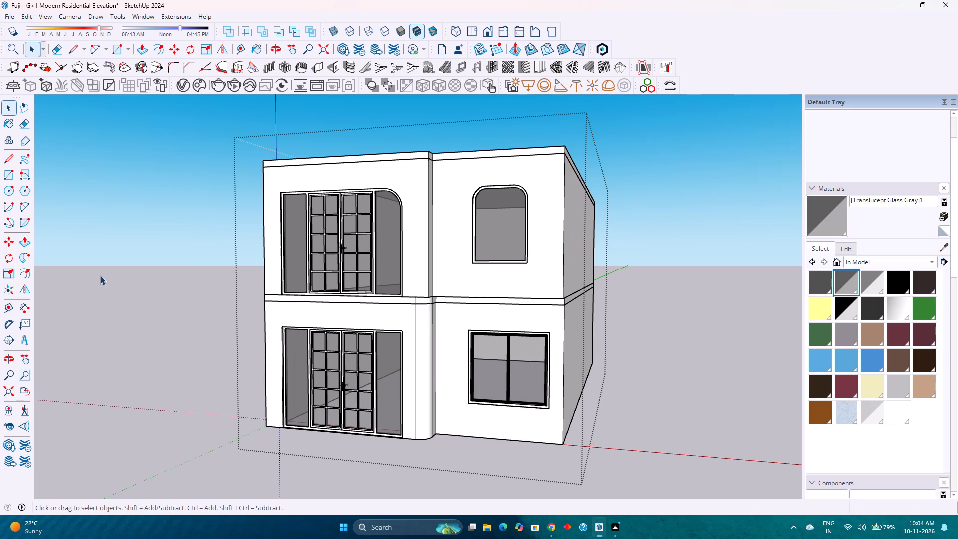
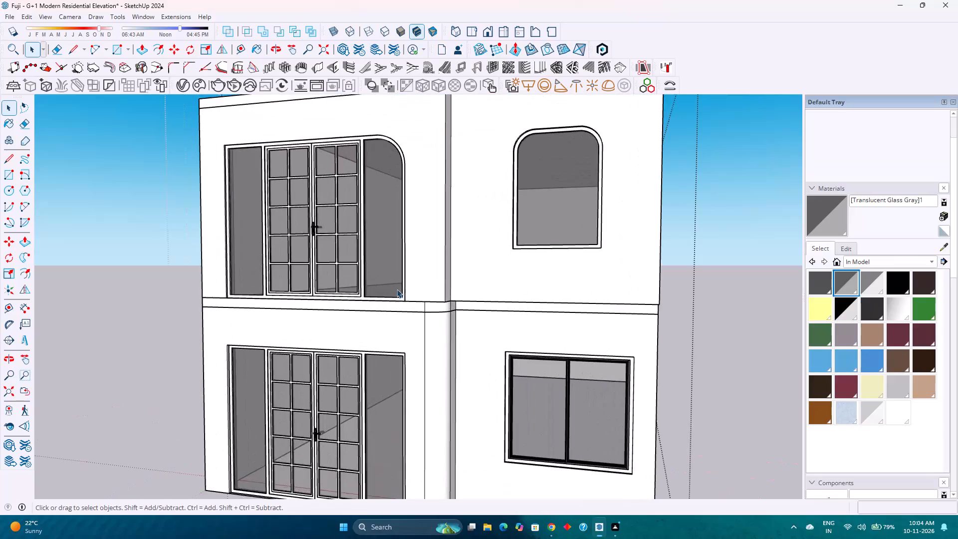
Examine the two-storey front elevation from low, raised and frontal angles to check the doors, windows and slab bands.
{"action": "scroll", "coordinate": [397, 289], "scroll_direction": "up", "scroll_amount": 3}
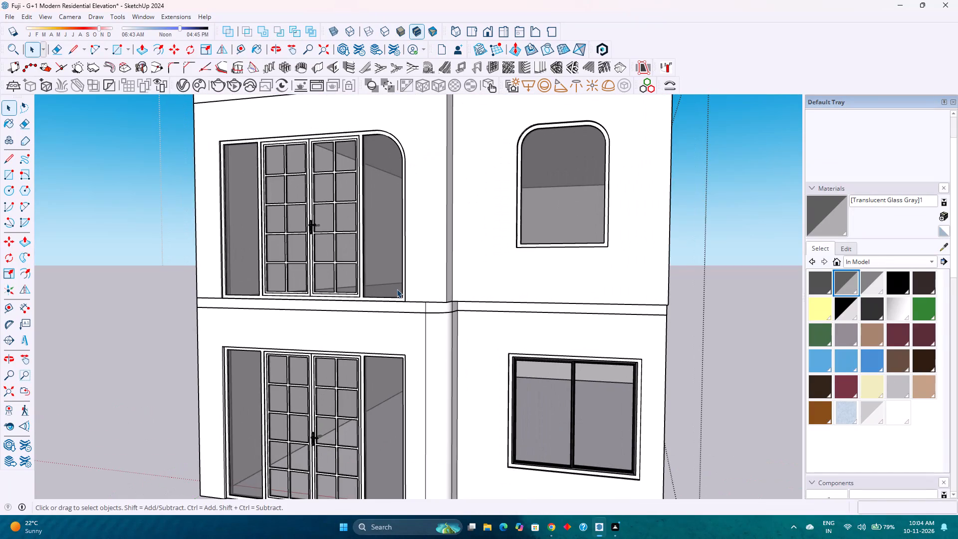
{"action": "middle_click_drag", "start_coordinate": [397, 290], "coordinate": [406, 317]}
{"action": "middle_click", "coordinate": [406, 317]}
{"action": "scroll", "coordinate": [406, 318], "scroll_direction": "down", "scroll_amount": 5}
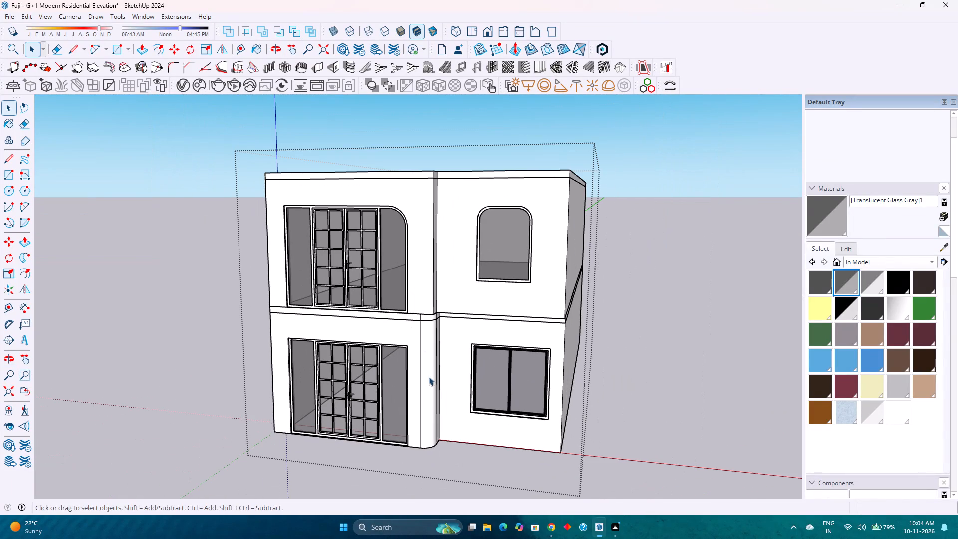
{"action": "scroll", "coordinate": [397, 349], "scroll_direction": "up", "scroll_amount": 2}
{"action": "scroll", "coordinate": [397, 349], "scroll_direction": "down", "scroll_amount": 3}
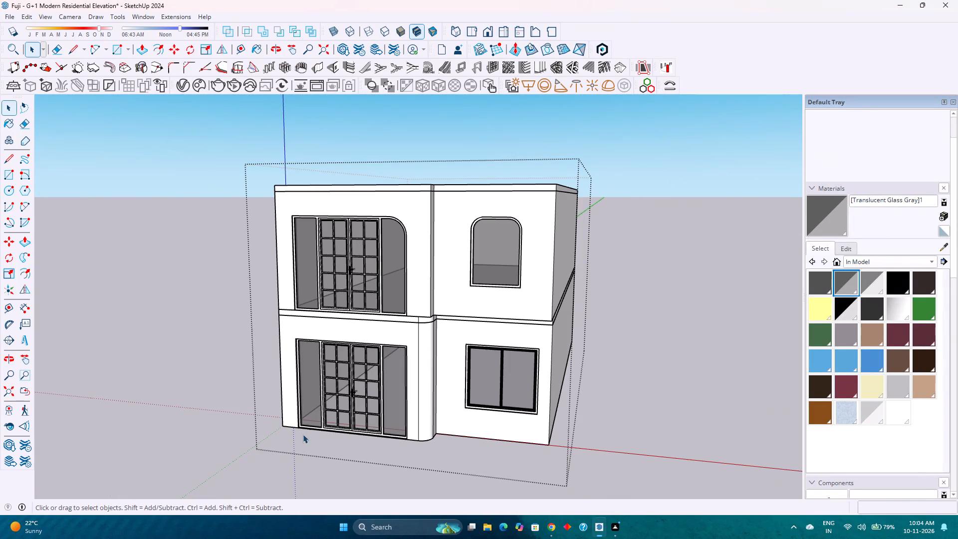
{"action": "scroll", "coordinate": [645, 178], "scroll_direction": "up", "scroll_amount": 3}
{"action": "middle_click_drag", "start_coordinate": [586, 257], "coordinate": [618, 202]}
{"action": "middle_click", "coordinate": [618, 202]}
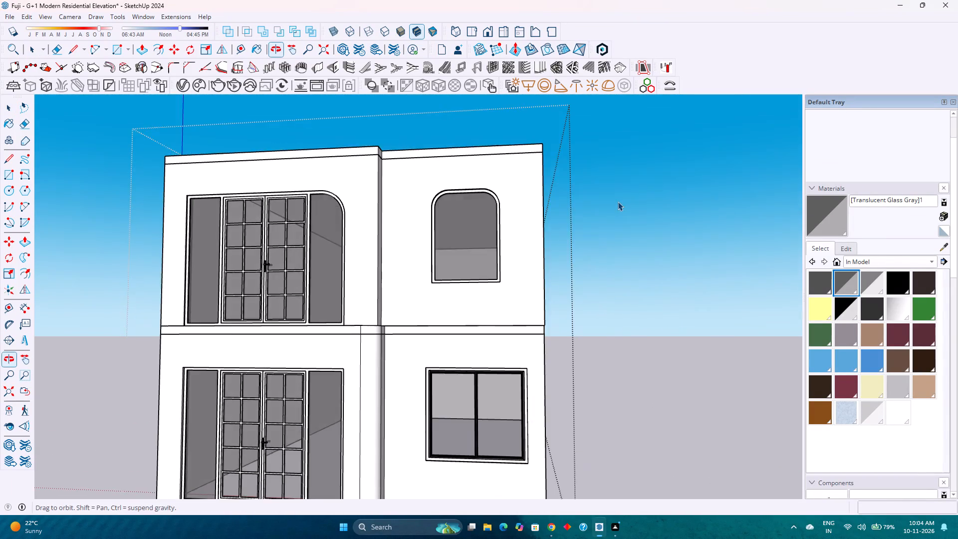
{"action": "scroll", "coordinate": [618, 202], "scroll_direction": "down", "scroll_amount": 3}
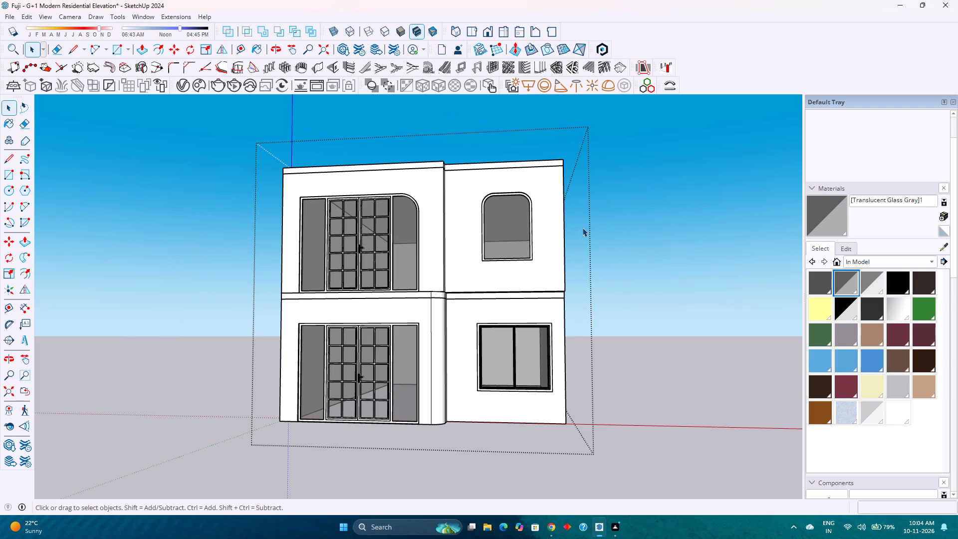
{"action": "scroll", "coordinate": [582, 228], "scroll_direction": "down", "scroll_amount": 2}
{"action": "scroll", "coordinate": [582, 228], "scroll_direction": "up", "scroll_amount": 2}
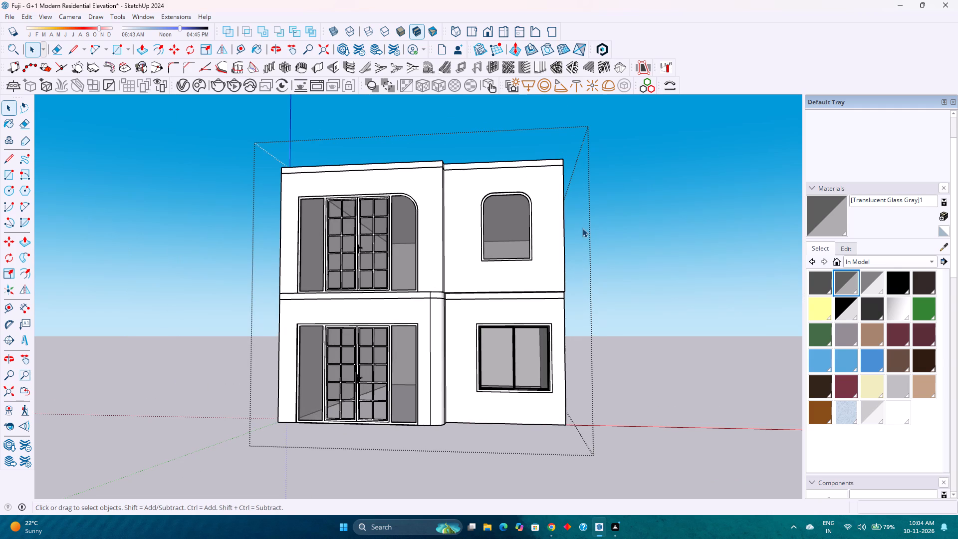
{"action": "scroll", "coordinate": [582, 228], "scroll_direction": "up", "scroll_amount": 1}
{"action": "scroll", "coordinate": [582, 228], "scroll_direction": "down", "scroll_amount": 2}
{"action": "scroll", "coordinate": [582, 228], "scroll_direction": "up", "scroll_amount": 1}
{"action": "scroll", "coordinate": [582, 228], "scroll_direction": "down", "scroll_amount": 2}
{"action": "scroll", "coordinate": [582, 228], "scroll_direction": "up", "scroll_amount": 2}
{"action": "scroll", "coordinate": [582, 228], "scroll_direction": "down", "scroll_amount": 2}
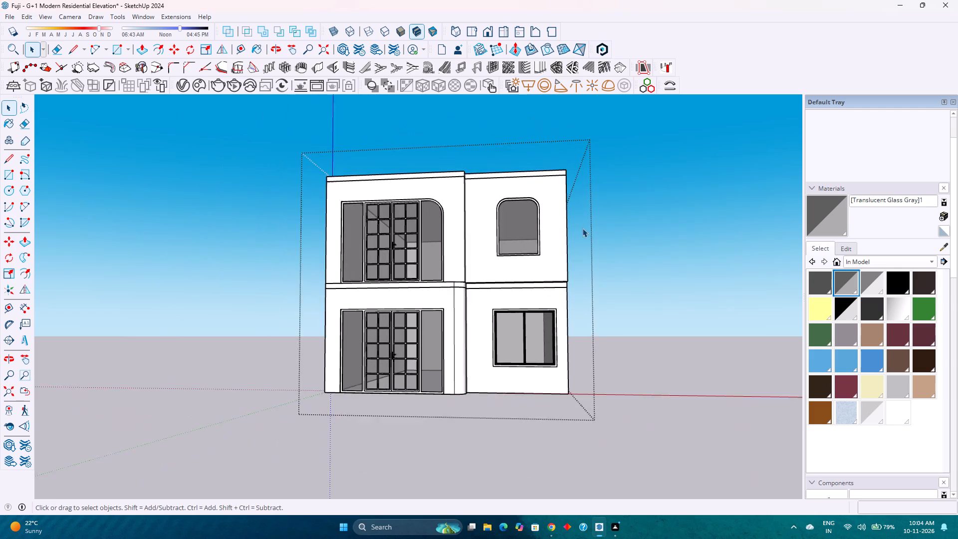
{"action": "scroll", "coordinate": [582, 228], "scroll_direction": "up", "scroll_amount": 1}
{"action": "middle_click_drag", "start_coordinate": [580, 230], "coordinate": [527, 296]}
{"action": "middle_click", "coordinate": [423, 326]}
{"action": "scroll", "coordinate": [415, 303], "scroll_direction": "down", "scroll_amount": 4}
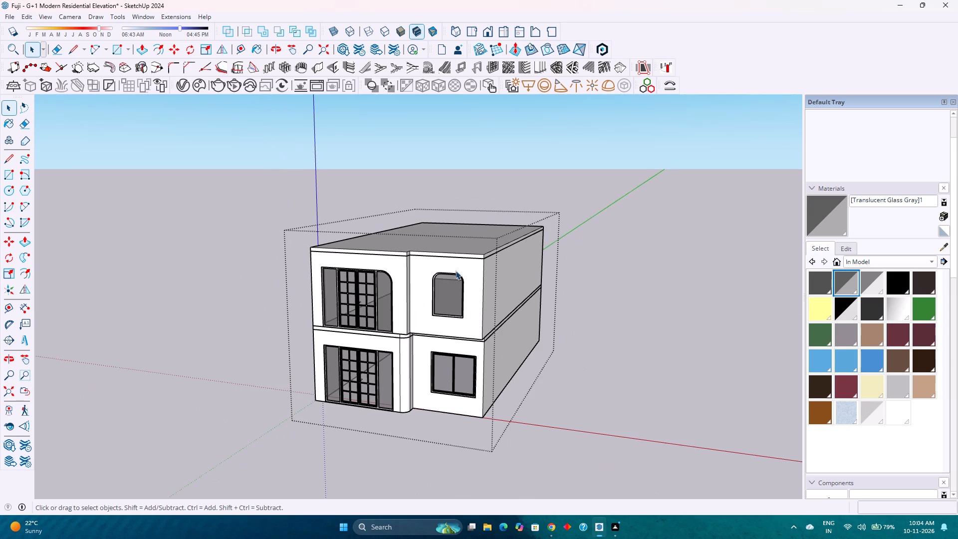
{"action": "scroll", "coordinate": [475, 255], "scroll_direction": "up", "scroll_amount": 4}
{"action": "middle_click_drag", "start_coordinate": [460, 279], "coordinate": [495, 209]}
{"action": "scroll", "coordinate": [495, 209], "scroll_direction": "up", "scroll_amount": 1}
{"action": "scroll", "coordinate": [495, 209], "scroll_direction": "down", "scroll_amount": 3}
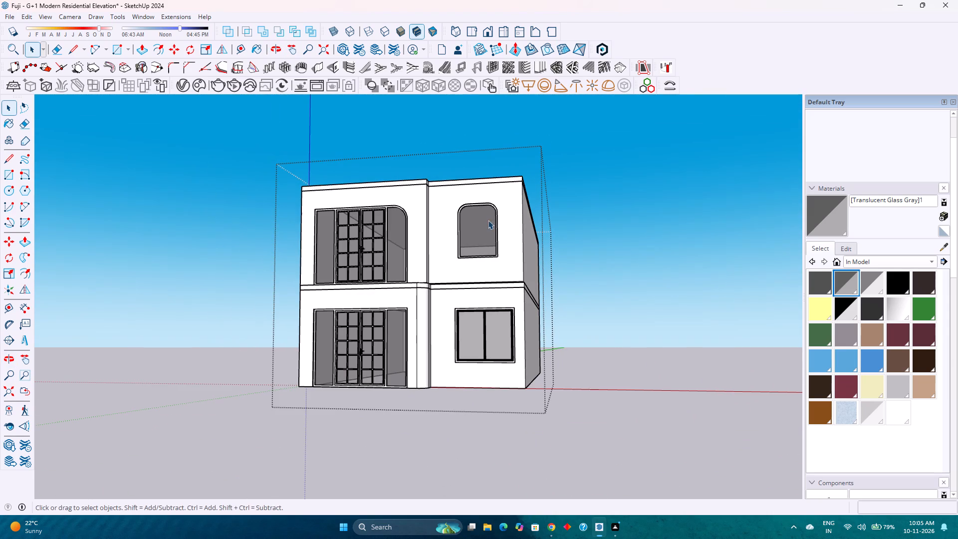
{"action": "scroll", "coordinate": [263, 259], "scroll_direction": "up", "scroll_amount": 2}
{"action": "scroll", "coordinate": [263, 259], "scroll_direction": "down", "scroll_amount": 3}
{"action": "scroll", "coordinate": [444, 255], "scroll_direction": "up", "scroll_amount": 3}
{"action": "scroll", "coordinate": [444, 255], "scroll_direction": "down", "scroll_amount": 3}
{"action": "scroll", "coordinate": [315, 291], "scroll_direction": "up", "scroll_amount": 1}
{"action": "left_click", "coordinate": [248, 291]}
{"action": "left_click", "coordinate": [373, 277]}
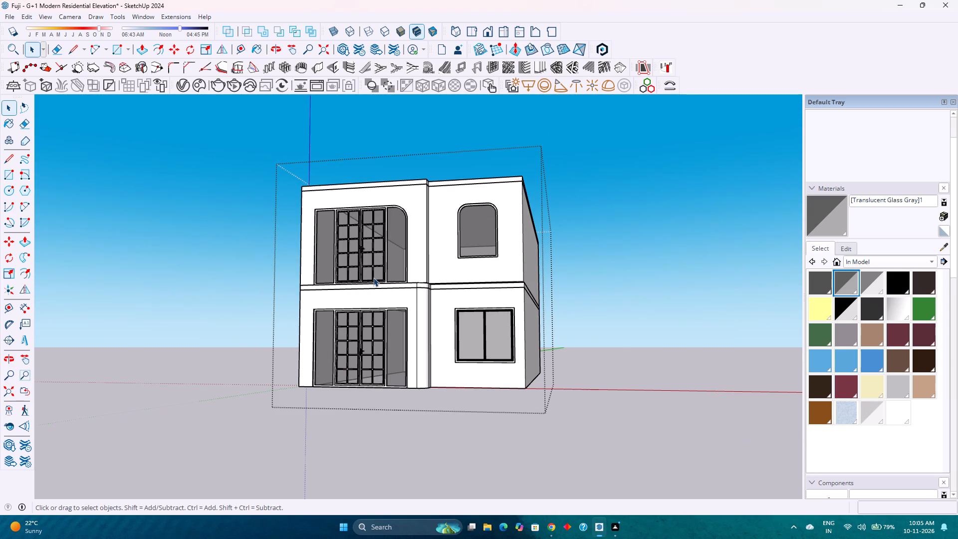
{"action": "left_click", "coordinate": [373, 277]}
{"action": "scroll", "coordinate": [373, 277], "scroll_direction": "up", "scroll_amount": 2}
{"action": "scroll", "coordinate": [373, 277], "scroll_direction": "down", "scroll_amount": 5}
{"action": "scroll", "coordinate": [373, 277], "scroll_direction": "up", "scroll_amount": 2}
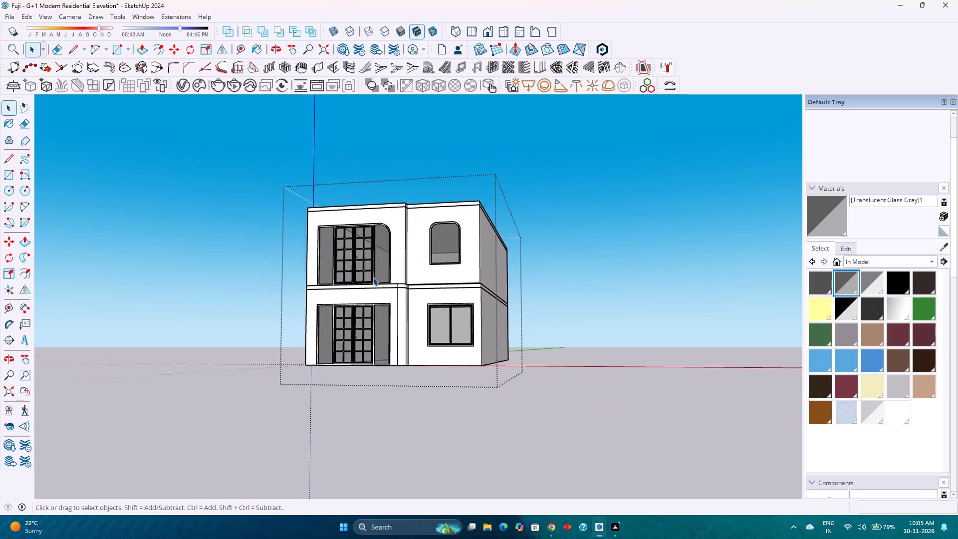
{"action": "scroll", "coordinate": [373, 277], "scroll_direction": "up", "scroll_amount": 1}
{"action": "middle_click_drag", "start_coordinate": [374, 276], "coordinate": [355, 297]}
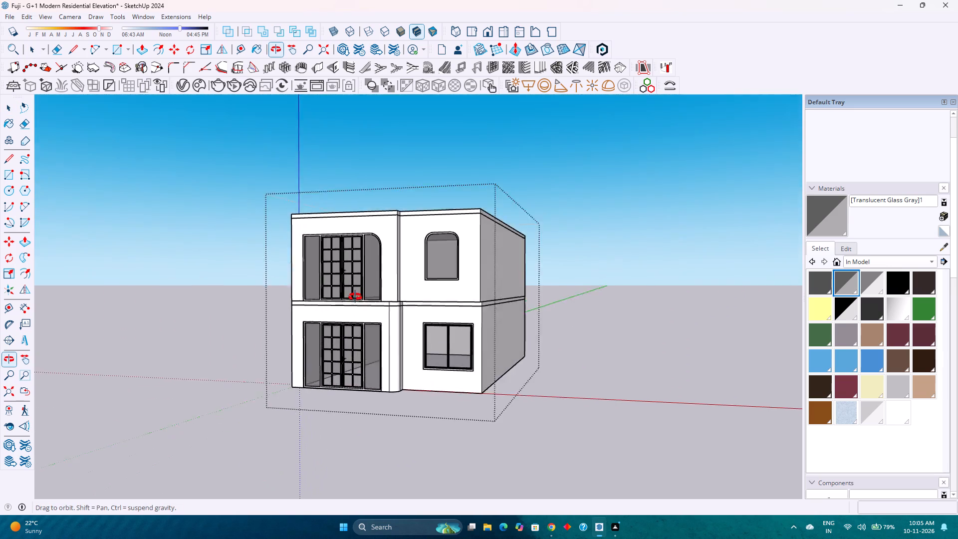
{"action": "middle_click_drag", "start_coordinate": [355, 297], "coordinate": [408, 301]}
{"action": "middle_click_drag", "start_coordinate": [408, 301], "coordinate": [439, 295]}
{"action": "middle_click", "coordinate": [439, 295]}
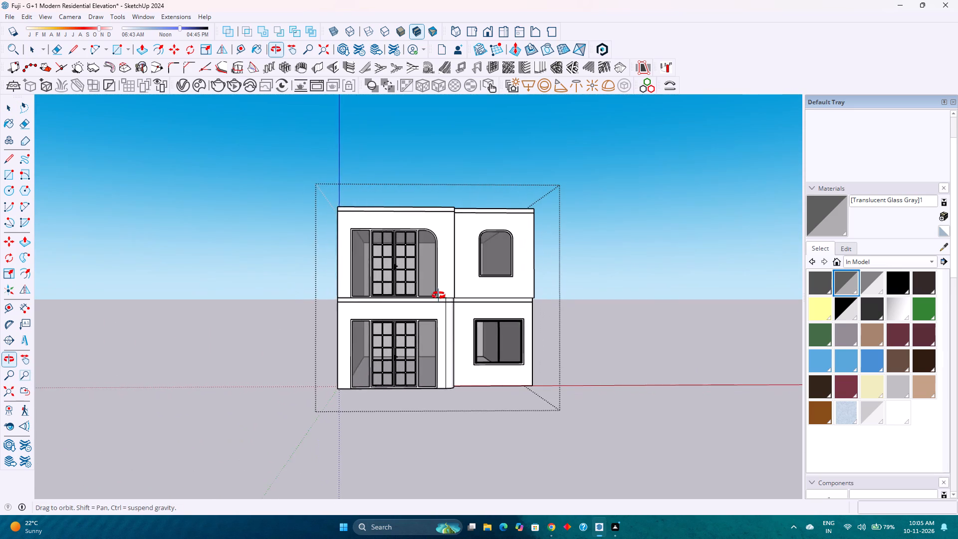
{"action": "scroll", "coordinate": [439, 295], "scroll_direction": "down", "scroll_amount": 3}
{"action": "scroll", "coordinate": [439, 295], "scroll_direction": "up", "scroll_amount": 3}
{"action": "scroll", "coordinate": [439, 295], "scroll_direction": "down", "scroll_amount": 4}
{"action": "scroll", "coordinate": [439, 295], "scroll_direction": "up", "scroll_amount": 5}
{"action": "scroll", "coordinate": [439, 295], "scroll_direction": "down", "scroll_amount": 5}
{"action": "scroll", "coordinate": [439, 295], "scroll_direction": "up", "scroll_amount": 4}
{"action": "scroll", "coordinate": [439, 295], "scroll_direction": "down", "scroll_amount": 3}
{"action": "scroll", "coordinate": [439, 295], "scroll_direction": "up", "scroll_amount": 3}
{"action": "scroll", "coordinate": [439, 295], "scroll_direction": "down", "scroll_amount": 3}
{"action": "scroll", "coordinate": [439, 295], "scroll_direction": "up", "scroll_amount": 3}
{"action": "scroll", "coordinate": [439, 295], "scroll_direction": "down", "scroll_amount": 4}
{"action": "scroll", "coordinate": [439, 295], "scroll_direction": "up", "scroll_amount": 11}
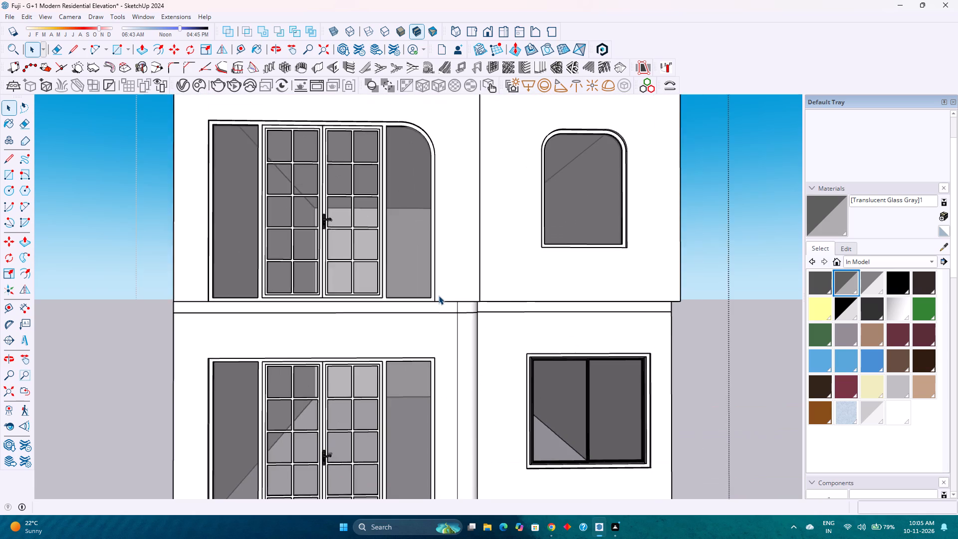
Examine the house from above its front corner to check the roof slab, side wall and floor slab edges.
{"action": "middle_click_drag", "start_coordinate": [442, 298], "coordinate": [276, 364]}
{"action": "scroll", "coordinate": [256, 346], "scroll_direction": "down", "scroll_amount": 8}
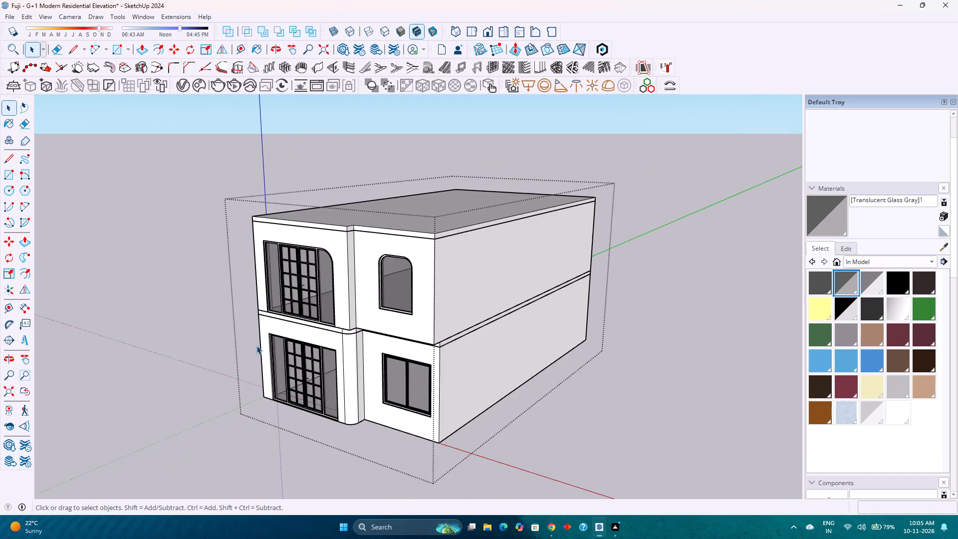
{"action": "scroll", "coordinate": [381, 305], "scroll_direction": "up", "scroll_amount": 6}
{"action": "middle_click_drag", "start_coordinate": [377, 308], "coordinate": [247, 365]}
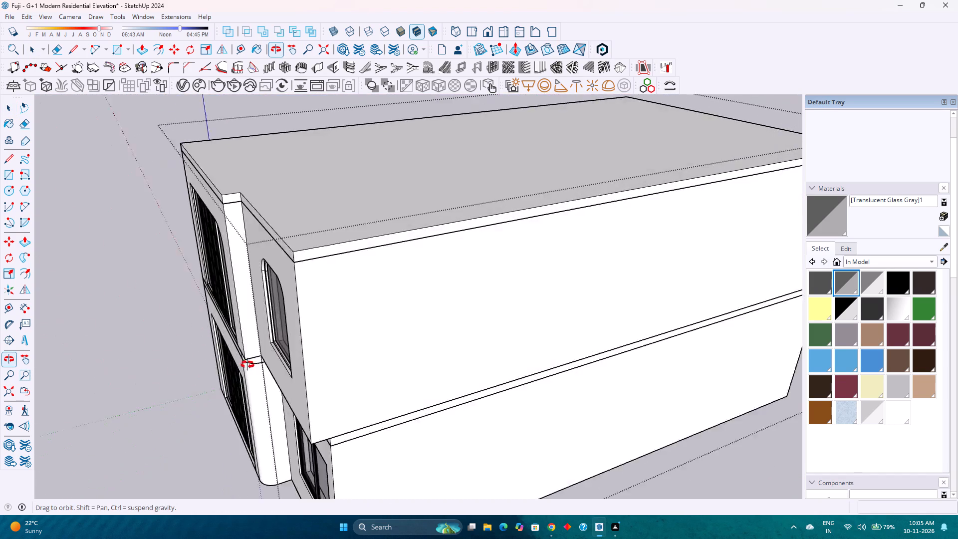
{"action": "middle_click_drag", "start_coordinate": [247, 365], "coordinate": [372, 349]}
{"action": "scroll", "coordinate": [372, 349], "scroll_direction": "up", "scroll_amount": 1}
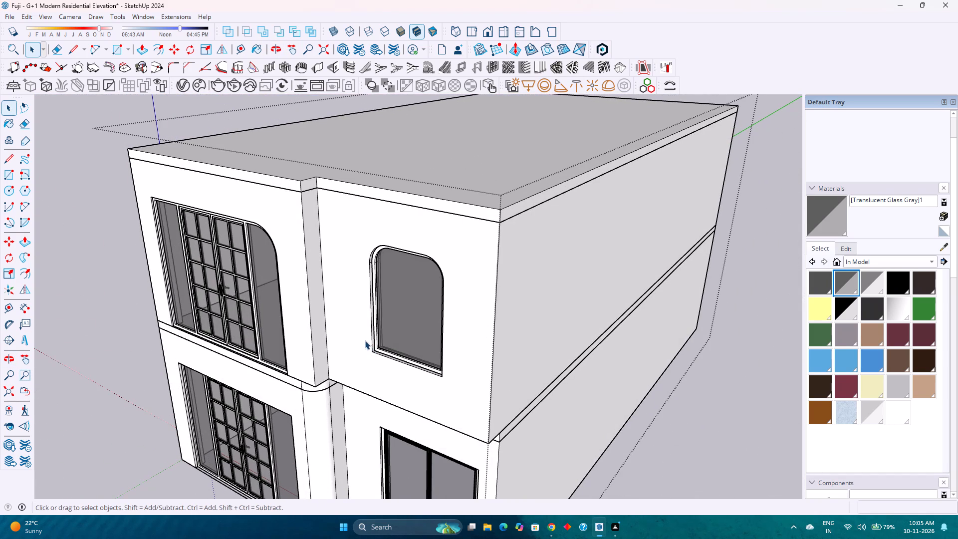
{"action": "scroll", "coordinate": [365, 340], "scroll_direction": "down", "scroll_amount": 3}
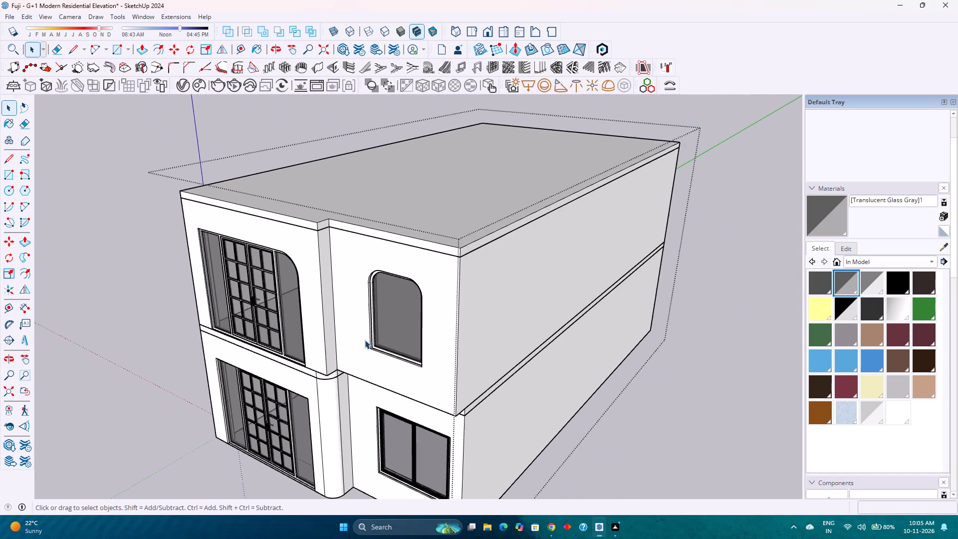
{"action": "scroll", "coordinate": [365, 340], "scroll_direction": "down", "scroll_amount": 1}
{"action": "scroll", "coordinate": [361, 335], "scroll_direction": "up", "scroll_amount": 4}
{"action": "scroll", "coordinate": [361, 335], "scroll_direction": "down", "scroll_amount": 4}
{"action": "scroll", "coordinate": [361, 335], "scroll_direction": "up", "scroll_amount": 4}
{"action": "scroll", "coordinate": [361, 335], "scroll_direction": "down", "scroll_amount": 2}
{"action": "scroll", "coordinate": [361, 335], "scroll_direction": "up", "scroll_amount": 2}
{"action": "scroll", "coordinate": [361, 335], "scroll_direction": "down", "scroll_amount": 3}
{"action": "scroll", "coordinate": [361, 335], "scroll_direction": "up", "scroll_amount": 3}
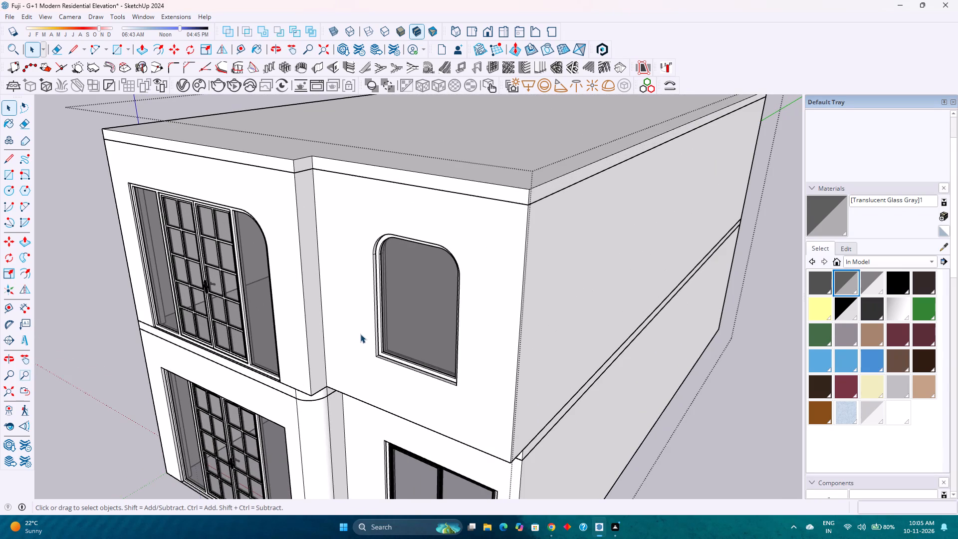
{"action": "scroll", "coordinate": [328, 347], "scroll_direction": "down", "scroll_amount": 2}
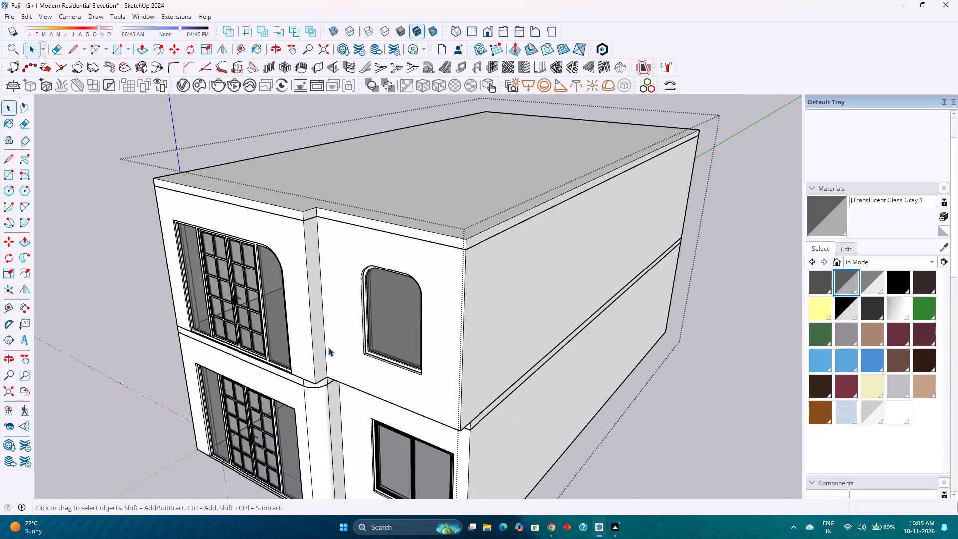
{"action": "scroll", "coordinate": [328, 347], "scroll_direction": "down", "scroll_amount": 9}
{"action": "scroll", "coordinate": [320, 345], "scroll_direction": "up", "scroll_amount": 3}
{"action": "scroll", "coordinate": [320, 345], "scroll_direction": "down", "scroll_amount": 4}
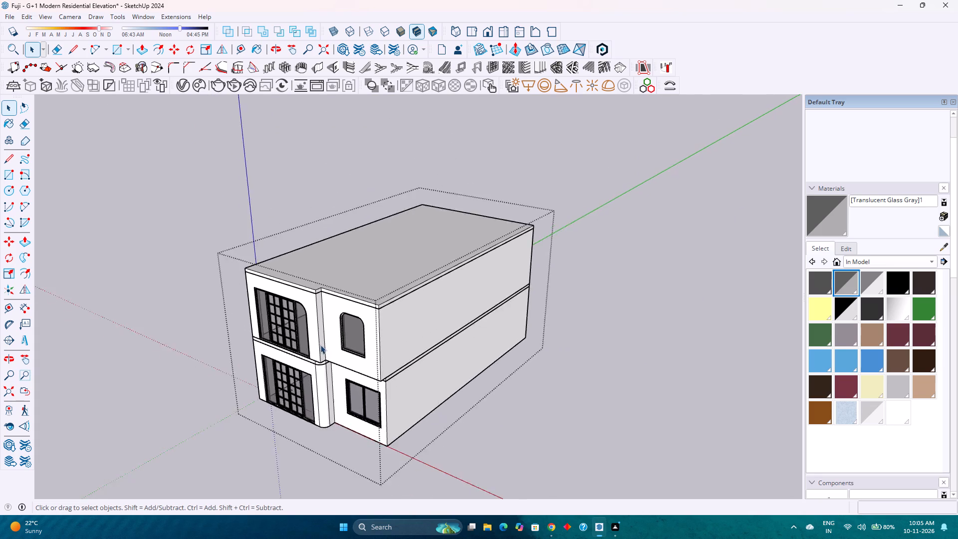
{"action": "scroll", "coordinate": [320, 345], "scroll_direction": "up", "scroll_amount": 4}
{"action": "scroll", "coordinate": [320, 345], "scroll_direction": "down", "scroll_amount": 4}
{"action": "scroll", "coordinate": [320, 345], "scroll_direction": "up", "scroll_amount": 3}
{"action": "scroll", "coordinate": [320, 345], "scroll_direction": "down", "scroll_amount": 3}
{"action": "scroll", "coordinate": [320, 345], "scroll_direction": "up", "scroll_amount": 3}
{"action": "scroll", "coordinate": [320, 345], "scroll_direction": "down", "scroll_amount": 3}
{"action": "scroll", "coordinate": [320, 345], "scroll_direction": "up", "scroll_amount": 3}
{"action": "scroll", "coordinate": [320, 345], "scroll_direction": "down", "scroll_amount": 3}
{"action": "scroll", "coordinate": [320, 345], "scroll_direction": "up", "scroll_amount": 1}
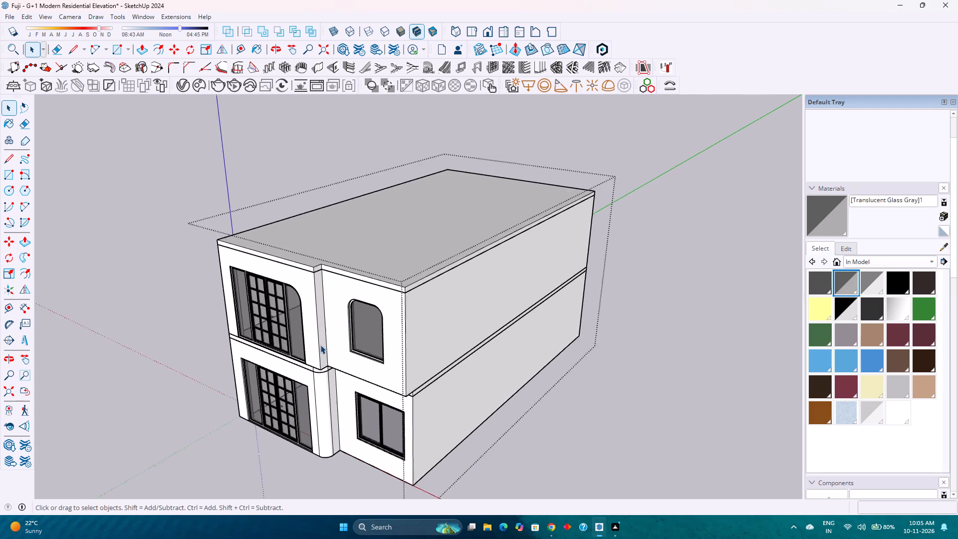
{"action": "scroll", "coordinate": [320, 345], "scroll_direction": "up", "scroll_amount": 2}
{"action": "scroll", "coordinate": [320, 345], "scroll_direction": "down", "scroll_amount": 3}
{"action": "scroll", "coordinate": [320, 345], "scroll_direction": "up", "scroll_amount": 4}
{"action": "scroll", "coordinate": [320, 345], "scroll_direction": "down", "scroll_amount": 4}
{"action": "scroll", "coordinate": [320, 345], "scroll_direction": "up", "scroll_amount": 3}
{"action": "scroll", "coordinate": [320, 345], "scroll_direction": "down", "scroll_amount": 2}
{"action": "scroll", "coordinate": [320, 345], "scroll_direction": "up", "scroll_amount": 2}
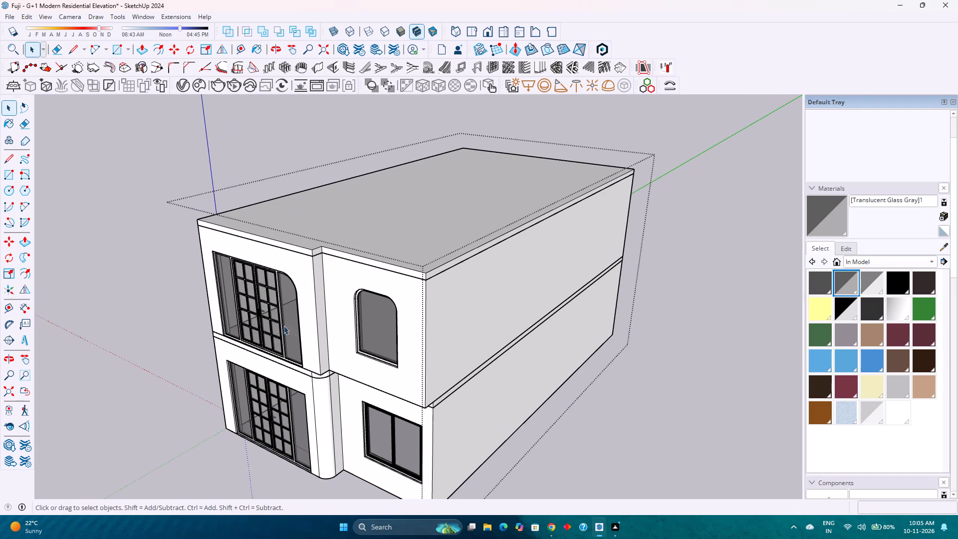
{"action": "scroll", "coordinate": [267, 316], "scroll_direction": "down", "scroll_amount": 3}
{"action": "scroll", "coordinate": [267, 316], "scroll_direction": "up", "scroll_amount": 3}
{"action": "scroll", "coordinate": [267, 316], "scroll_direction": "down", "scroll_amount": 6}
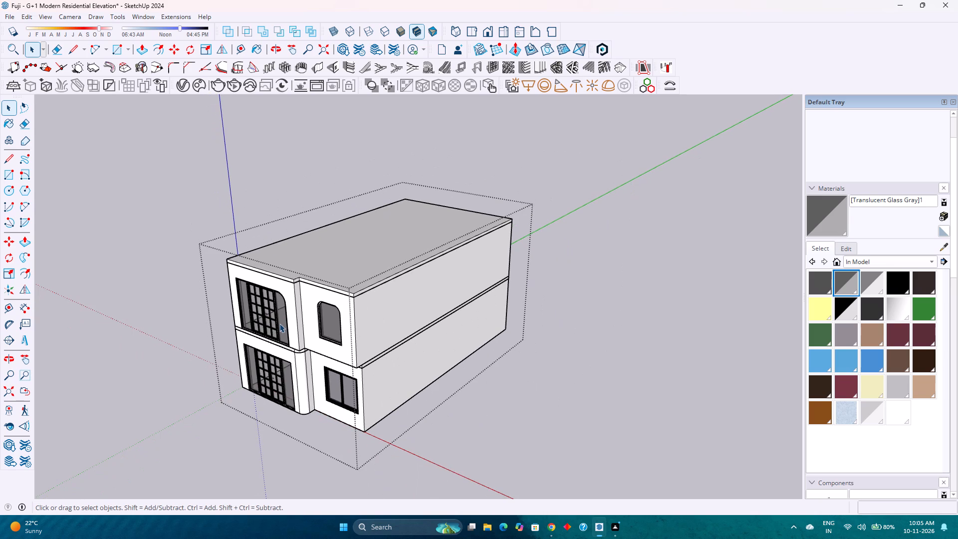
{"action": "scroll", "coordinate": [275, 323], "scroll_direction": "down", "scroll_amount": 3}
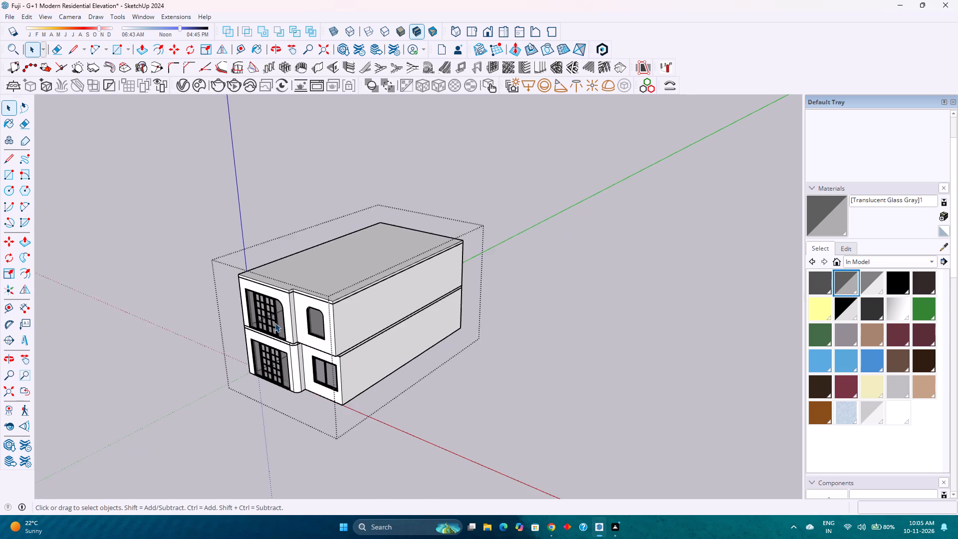
Examine the front facade again from near ground level, including the upper-floor door, arched window and roof slab edge.
{"action": "scroll", "coordinate": [275, 323], "scroll_direction": "up", "scroll_amount": 4}
{"action": "middle_click_drag", "start_coordinate": [330, 305], "coordinate": [344, 286]}
{"action": "middle_click", "coordinate": [344, 286]}
{"action": "scroll", "coordinate": [344, 285], "scroll_direction": "down", "scroll_amount": 3}
{"action": "middle_click_drag", "start_coordinate": [322, 322], "coordinate": [402, 253]}
{"action": "middle_click", "coordinate": [402, 253]}
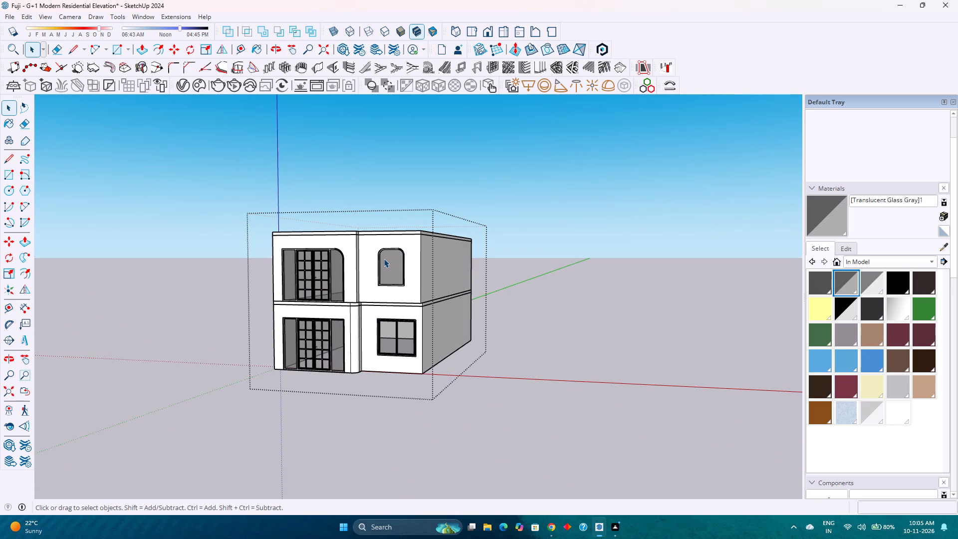
{"action": "scroll", "coordinate": [384, 259], "scroll_direction": "down", "scroll_amount": 2}
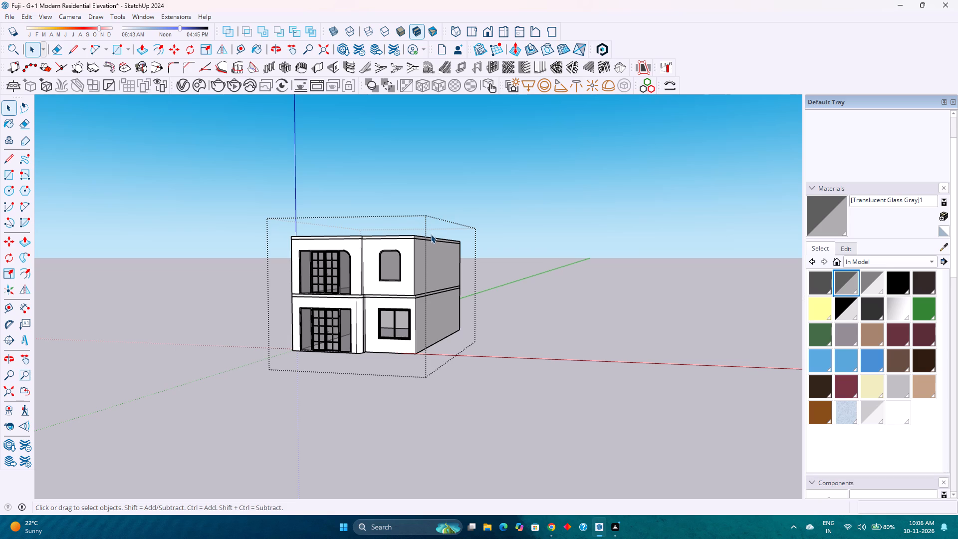
{"action": "scroll", "coordinate": [431, 234], "scroll_direction": "down", "scroll_amount": 2}
{"action": "scroll", "coordinate": [431, 234], "scroll_direction": "up", "scroll_amount": 2}
{"action": "scroll", "coordinate": [431, 234], "scroll_direction": "down", "scroll_amount": 4}
{"action": "scroll", "coordinate": [431, 234], "scroll_direction": "up", "scroll_amount": 3}
{"action": "scroll", "coordinate": [431, 234], "scroll_direction": "down", "scroll_amount": 4}
{"action": "scroll", "coordinate": [431, 235], "scroll_direction": "up", "scroll_amount": 2}
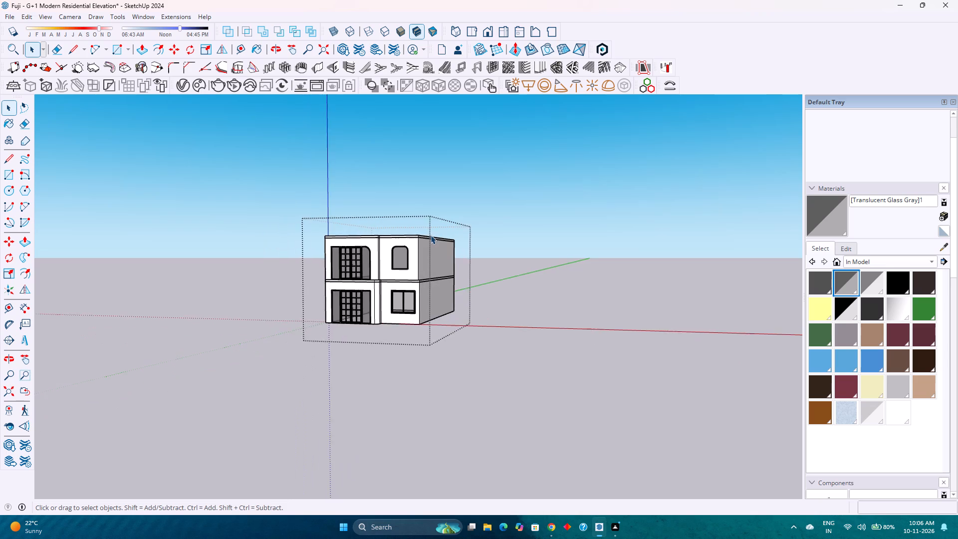
{"action": "scroll", "coordinate": [431, 235], "scroll_direction": "down", "scroll_amount": 3}
{"action": "scroll", "coordinate": [404, 239], "scroll_direction": "up", "scroll_amount": 8}
{"action": "middle_click_drag", "start_coordinate": [407, 253], "coordinate": [389, 222]}
{"action": "middle_click", "coordinate": [389, 222]}
{"action": "scroll", "coordinate": [271, 236], "scroll_direction": "up", "scroll_amount": 4}
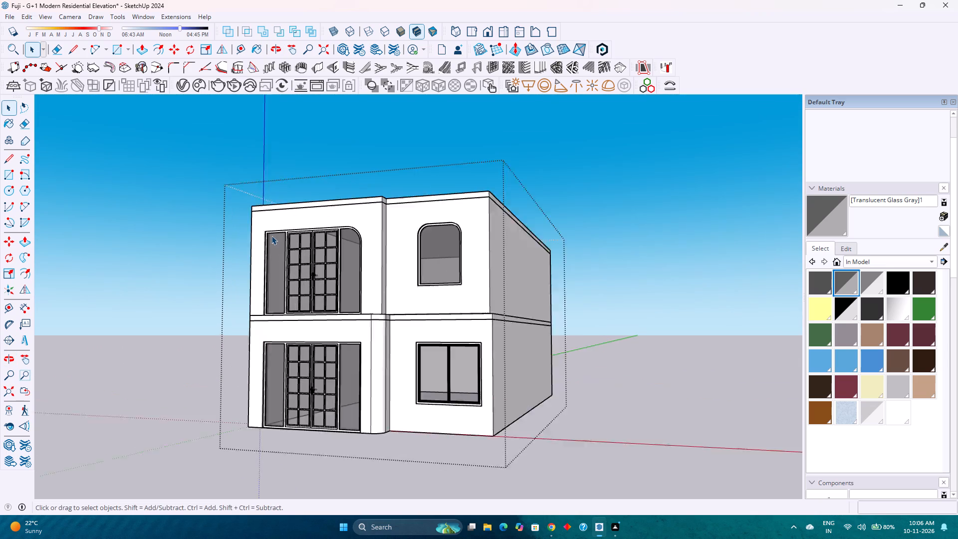
{"action": "scroll", "coordinate": [271, 236], "scroll_direction": "up", "scroll_amount": 4}
{"action": "scroll", "coordinate": [271, 237], "scroll_direction": "down", "scroll_amount": 2}
{"action": "scroll", "coordinate": [271, 237], "scroll_direction": "up", "scroll_amount": 2}
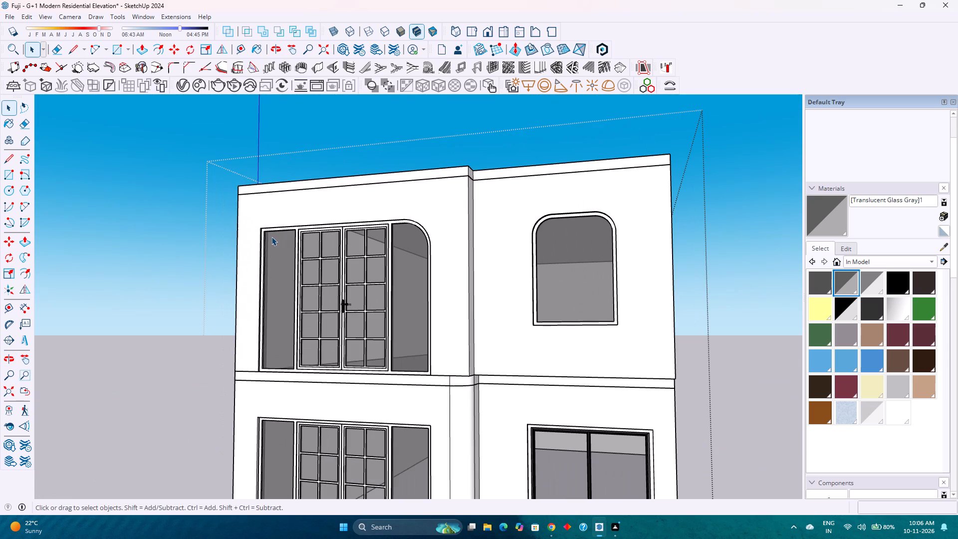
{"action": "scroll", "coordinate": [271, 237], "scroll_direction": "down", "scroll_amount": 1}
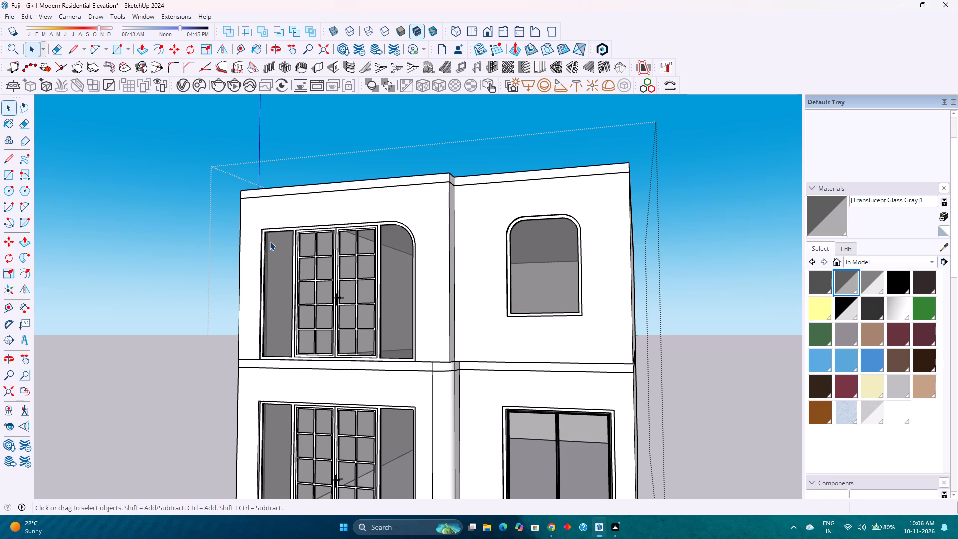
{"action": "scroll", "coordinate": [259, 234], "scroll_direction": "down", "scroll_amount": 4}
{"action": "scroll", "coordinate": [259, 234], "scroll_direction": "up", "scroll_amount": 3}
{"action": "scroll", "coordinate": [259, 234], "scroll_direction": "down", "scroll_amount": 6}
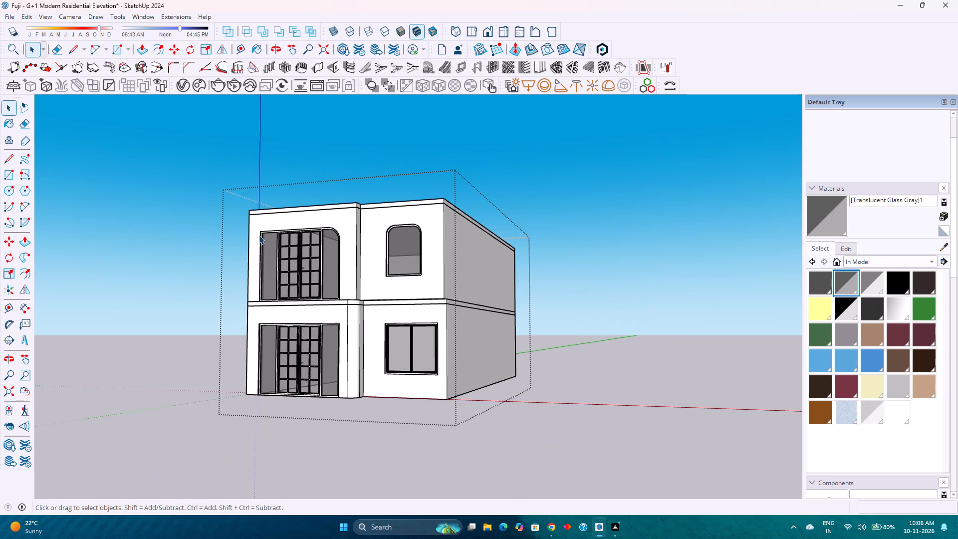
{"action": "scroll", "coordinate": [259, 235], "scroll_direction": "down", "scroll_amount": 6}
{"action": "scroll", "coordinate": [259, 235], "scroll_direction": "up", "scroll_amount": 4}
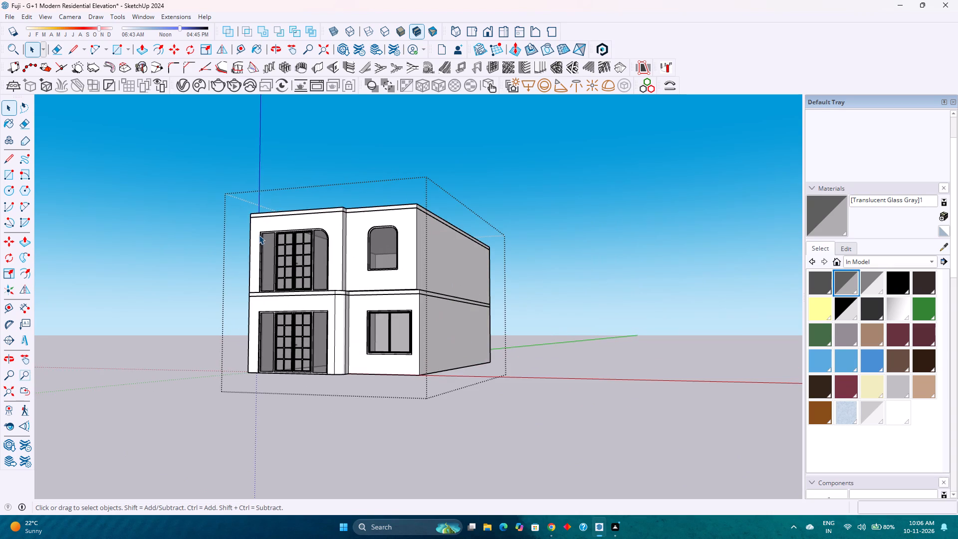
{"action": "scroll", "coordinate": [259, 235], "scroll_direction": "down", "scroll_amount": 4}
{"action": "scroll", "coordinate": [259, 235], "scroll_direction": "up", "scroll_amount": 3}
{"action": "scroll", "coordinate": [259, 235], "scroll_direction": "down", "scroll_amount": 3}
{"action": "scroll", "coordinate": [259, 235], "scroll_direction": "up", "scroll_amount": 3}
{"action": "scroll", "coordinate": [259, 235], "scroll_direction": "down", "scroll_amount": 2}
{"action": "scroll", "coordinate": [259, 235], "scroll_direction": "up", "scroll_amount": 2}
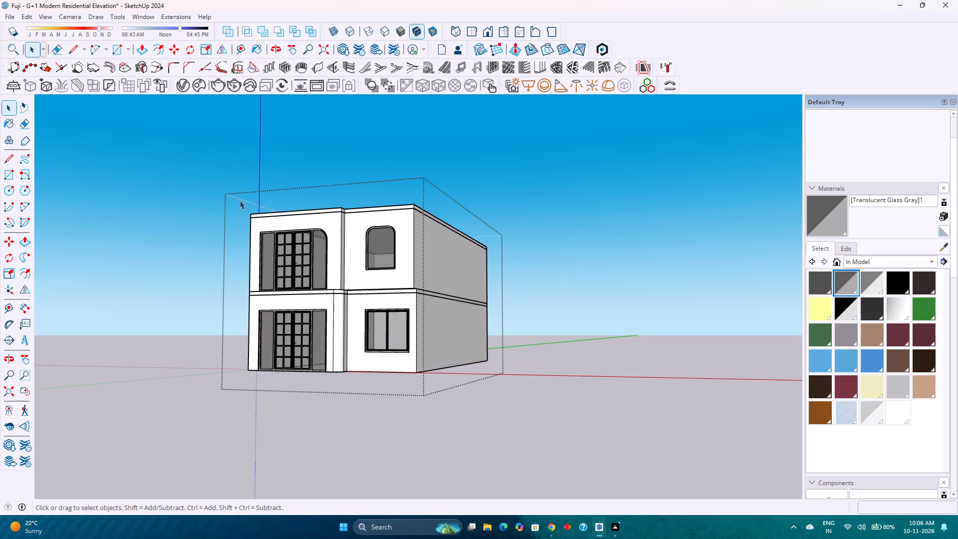
Examine the two-storey house from its front corner at near and far distances to judge the overall massing.
{"action": "scroll", "coordinate": [239, 201], "scroll_direction": "down", "scroll_amount": 4}
{"action": "scroll", "coordinate": [239, 201], "scroll_direction": "up", "scroll_amount": 3}
{"action": "scroll", "coordinate": [239, 201], "scroll_direction": "down", "scroll_amount": 2}
{"action": "scroll", "coordinate": [239, 201], "scroll_direction": "up", "scroll_amount": 4}
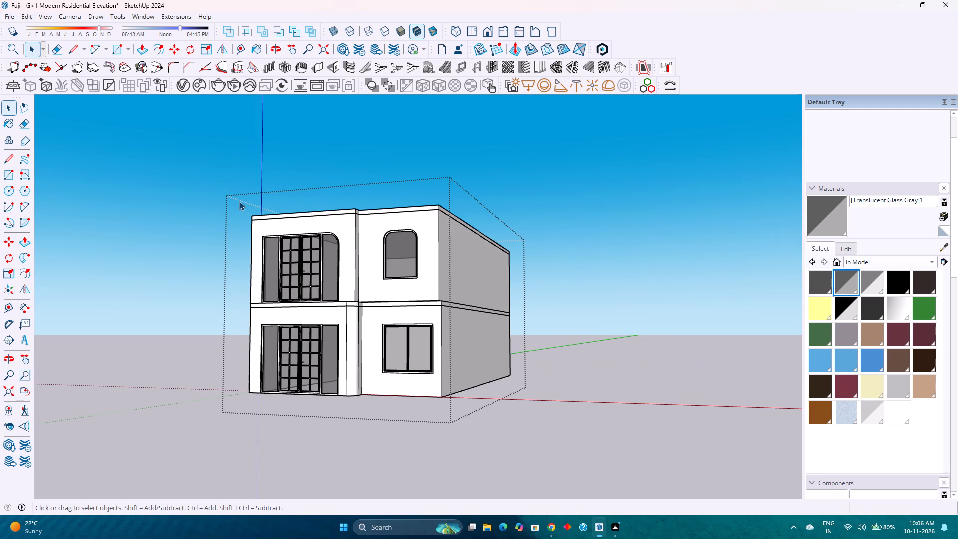
{"action": "scroll", "coordinate": [239, 210], "scroll_direction": "down", "scroll_amount": 4}
{"action": "scroll", "coordinate": [239, 210], "scroll_direction": "up", "scroll_amount": 2}
{"action": "scroll", "coordinate": [239, 210], "scroll_direction": "down", "scroll_amount": 7}
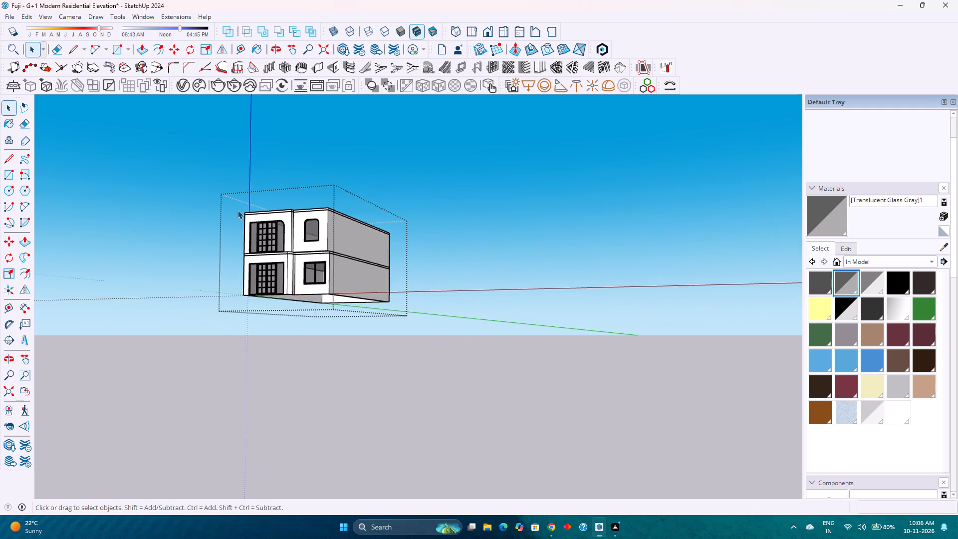
{"action": "scroll", "coordinate": [238, 210], "scroll_direction": "down", "scroll_amount": 1}
{"action": "scroll", "coordinate": [238, 210], "scroll_direction": "up", "scroll_amount": 3}
{"action": "scroll", "coordinate": [237, 210], "scroll_direction": "down", "scroll_amount": 1}
{"action": "scroll", "coordinate": [237, 210], "scroll_direction": "up", "scroll_amount": 4}
{"action": "scroll", "coordinate": [237, 210], "scroll_direction": "down", "scroll_amount": 3}
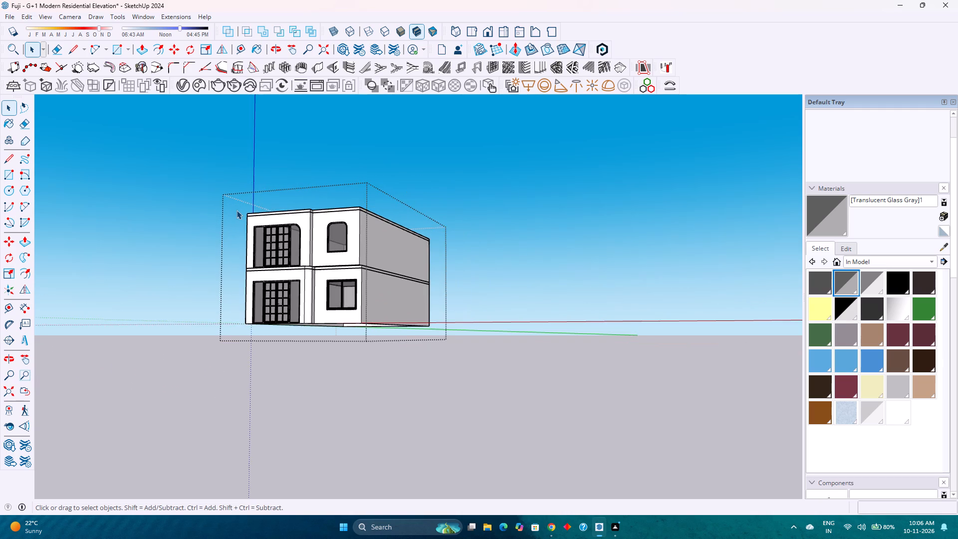
{"action": "scroll", "coordinate": [237, 210], "scroll_direction": "down", "scroll_amount": 10}
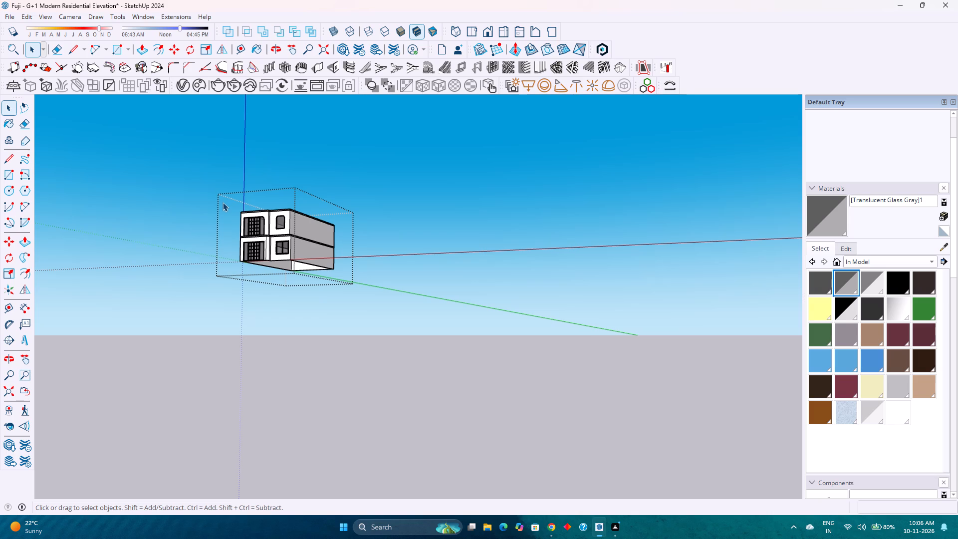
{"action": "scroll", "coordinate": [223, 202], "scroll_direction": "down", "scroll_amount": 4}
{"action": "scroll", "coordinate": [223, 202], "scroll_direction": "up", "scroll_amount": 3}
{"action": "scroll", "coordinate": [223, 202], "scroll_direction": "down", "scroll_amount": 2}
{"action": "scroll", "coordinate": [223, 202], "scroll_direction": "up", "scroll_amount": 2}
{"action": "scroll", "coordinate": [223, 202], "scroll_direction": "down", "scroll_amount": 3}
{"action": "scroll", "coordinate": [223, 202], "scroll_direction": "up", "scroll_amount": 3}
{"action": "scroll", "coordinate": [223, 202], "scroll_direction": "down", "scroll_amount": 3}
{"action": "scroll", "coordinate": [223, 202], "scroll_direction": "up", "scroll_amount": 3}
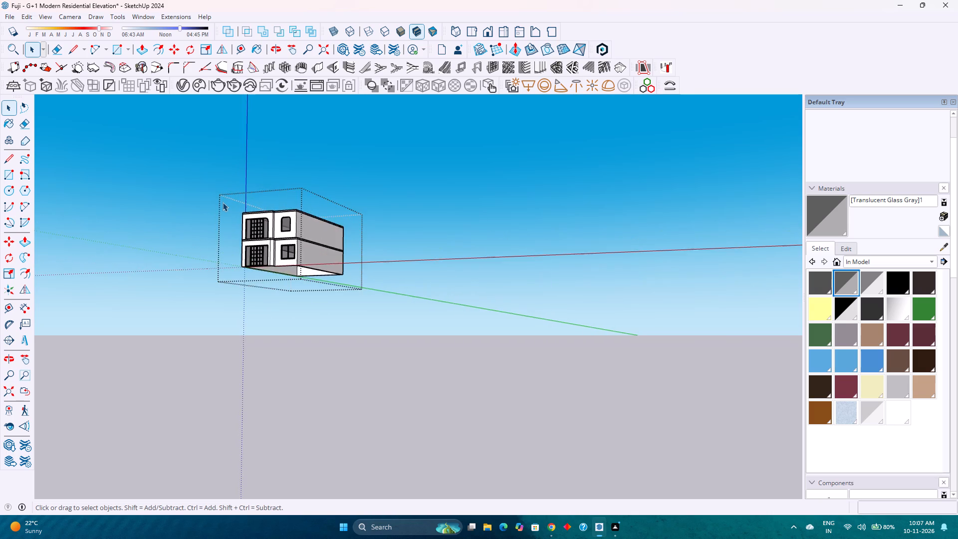
Examine the front facade and side wall from the front corner, including the doors, windows and slab bands.
{"action": "scroll", "coordinate": [223, 202], "scroll_direction": "up", "scroll_amount": 16}
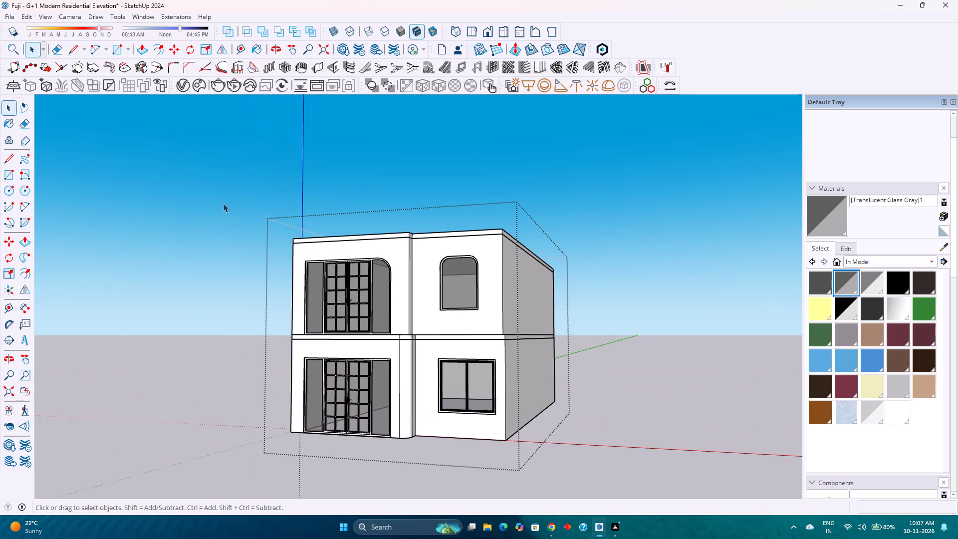
{"action": "scroll", "coordinate": [223, 203], "scroll_direction": "up", "scroll_amount": 2}
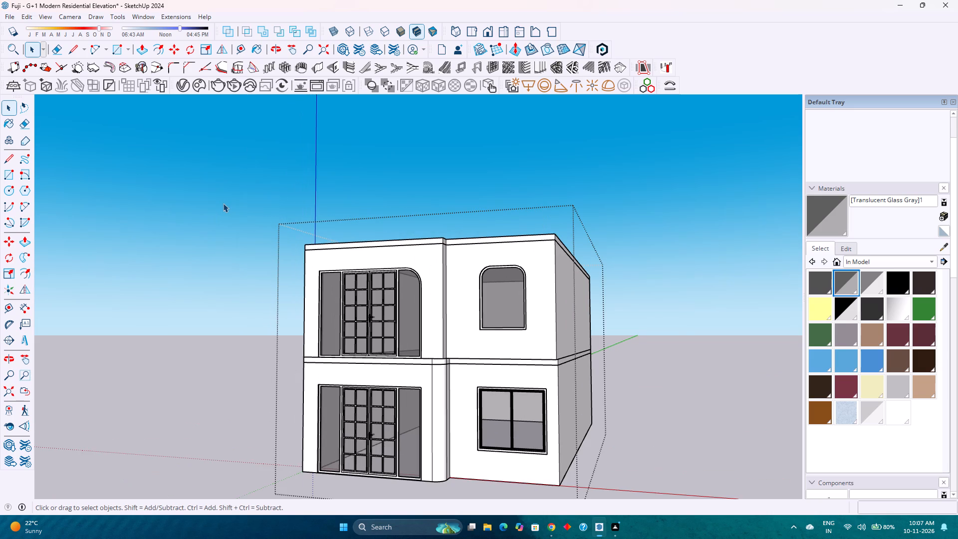
{"action": "scroll", "coordinate": [216, 211], "scroll_direction": "down", "scroll_amount": 2}
{"action": "scroll", "coordinate": [216, 211], "scroll_direction": "up", "scroll_amount": 2}
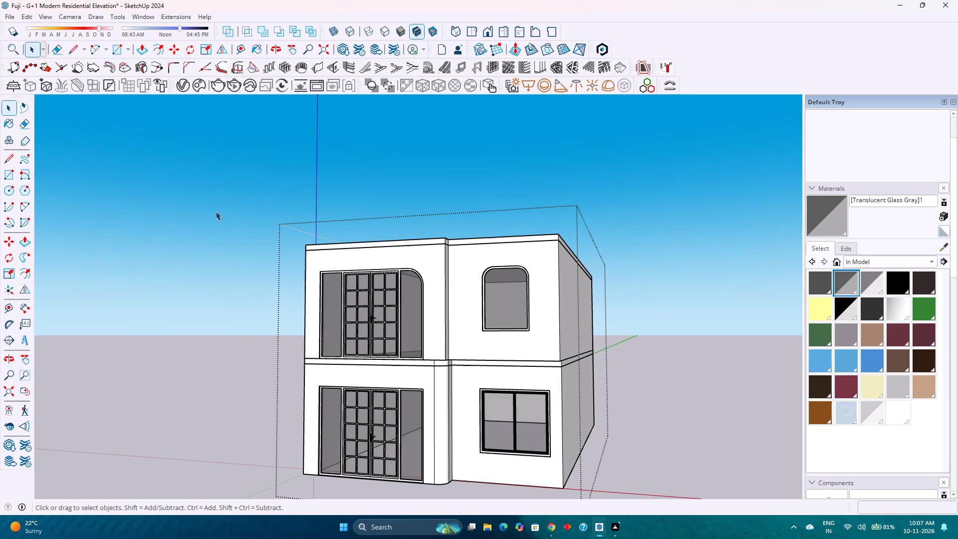
{"action": "scroll", "coordinate": [216, 211], "scroll_direction": "down", "scroll_amount": 2}
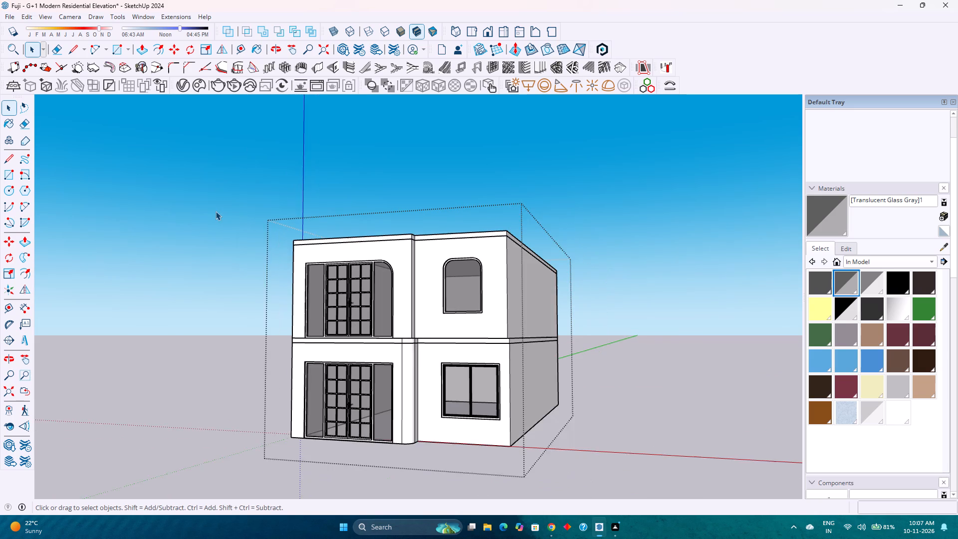
{"action": "scroll", "coordinate": [216, 211], "scroll_direction": "down", "scroll_amount": 1}
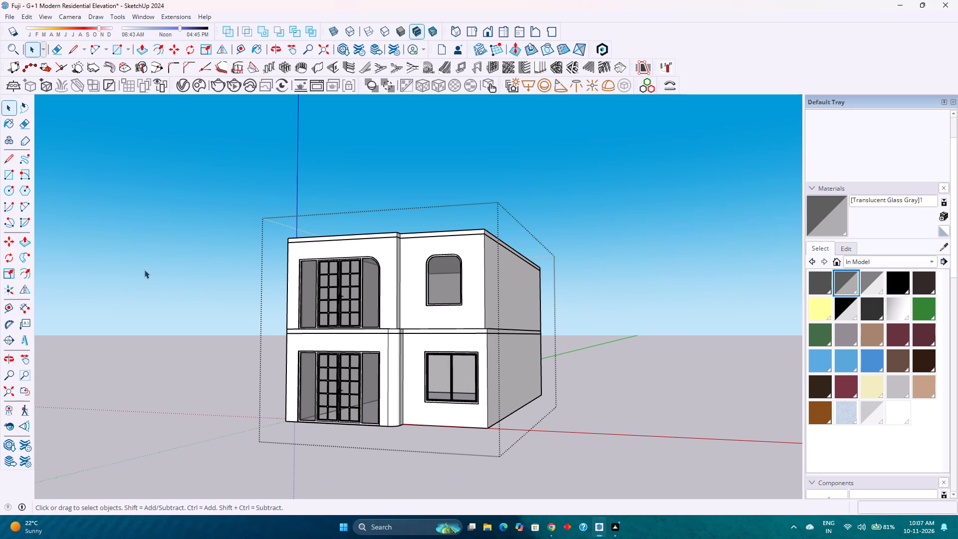
{"action": "scroll", "coordinate": [144, 269], "scroll_direction": "down", "scroll_amount": 3}
{"action": "scroll", "coordinate": [144, 269], "scroll_direction": "up", "scroll_amount": 2}
{"action": "scroll", "coordinate": [144, 269], "scroll_direction": "down", "scroll_amount": 3}
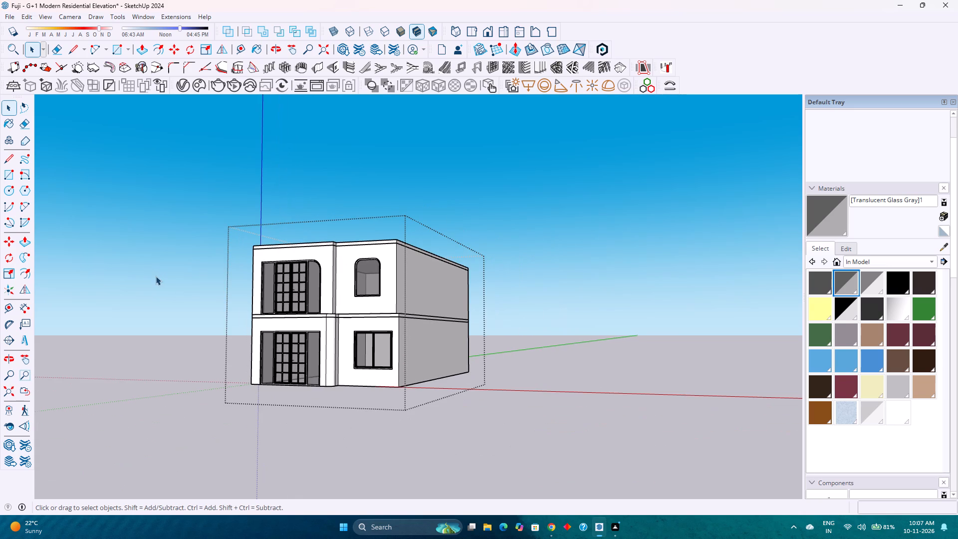
{"action": "scroll", "coordinate": [154, 276], "scroll_direction": "down", "scroll_amount": 3}
{"action": "scroll", "coordinate": [154, 276], "scroll_direction": "up", "scroll_amount": 3}
{"action": "scroll", "coordinate": [154, 276], "scroll_direction": "down", "scroll_amount": 4}
Examine the house from a slightly raised front angle to check the roof slab and front facade.
{"action": "middle_click_drag", "start_coordinate": [153, 276], "coordinate": [224, 311]}
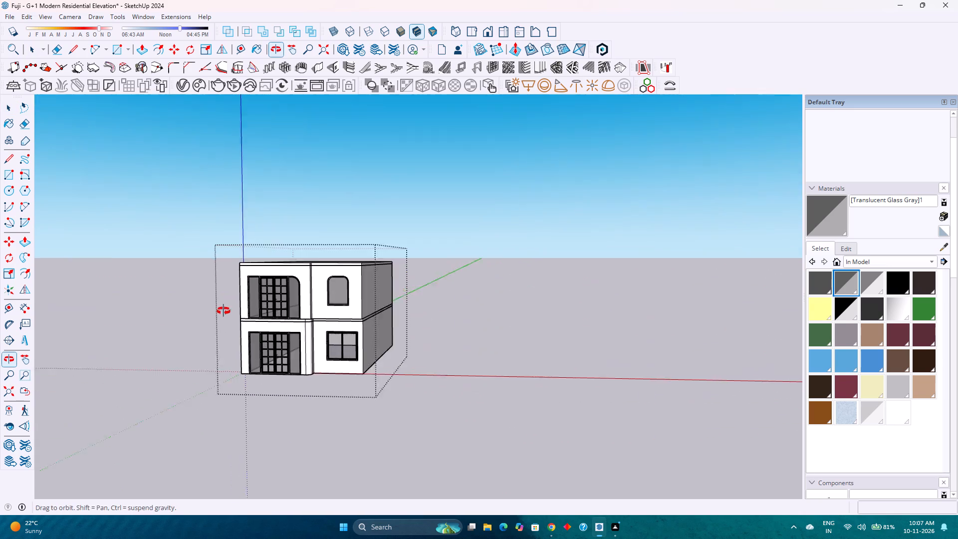
{"action": "middle_click_drag", "start_coordinate": [224, 311], "coordinate": [230, 311]}
{"action": "scroll", "coordinate": [203, 298], "scroll_direction": "down", "scroll_amount": 3}
{"action": "scroll", "coordinate": [203, 298], "scroll_direction": "up", "scroll_amount": 3}
{"action": "scroll", "coordinate": [203, 298], "scroll_direction": "down", "scroll_amount": 2}
{"action": "scroll", "coordinate": [203, 298], "scroll_direction": "up", "scroll_amount": 2}
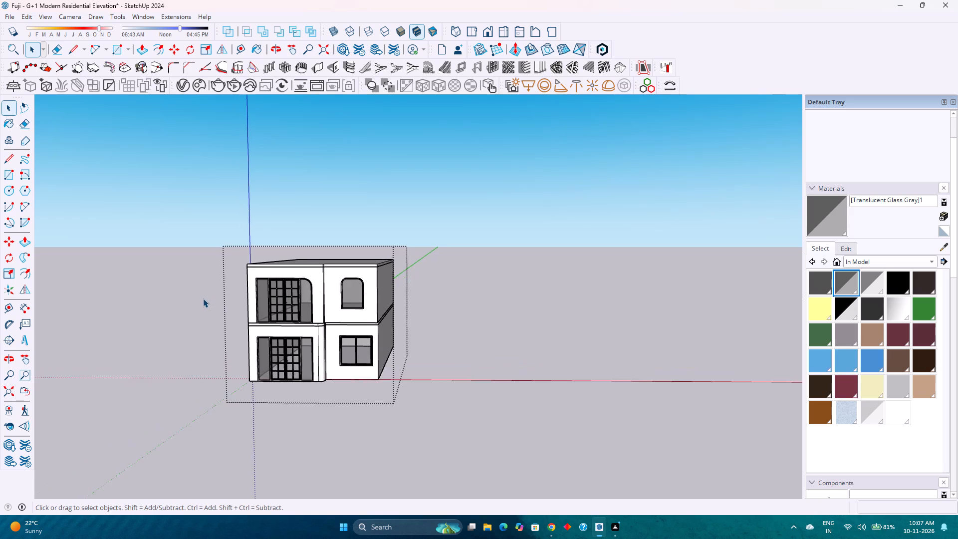
{"action": "scroll", "coordinate": [203, 298], "scroll_direction": "down", "scroll_amount": 2}
{"action": "scroll", "coordinate": [202, 298], "scroll_direction": "up", "scroll_amount": 2}
{"action": "scroll", "coordinate": [202, 298], "scroll_direction": "down", "scroll_amount": 3}
{"action": "scroll", "coordinate": [202, 298], "scroll_direction": "up", "scroll_amount": 3}
{"action": "scroll", "coordinate": [202, 298], "scroll_direction": "down", "scroll_amount": 3}
{"action": "scroll", "coordinate": [202, 298], "scroll_direction": "up", "scroll_amount": 3}
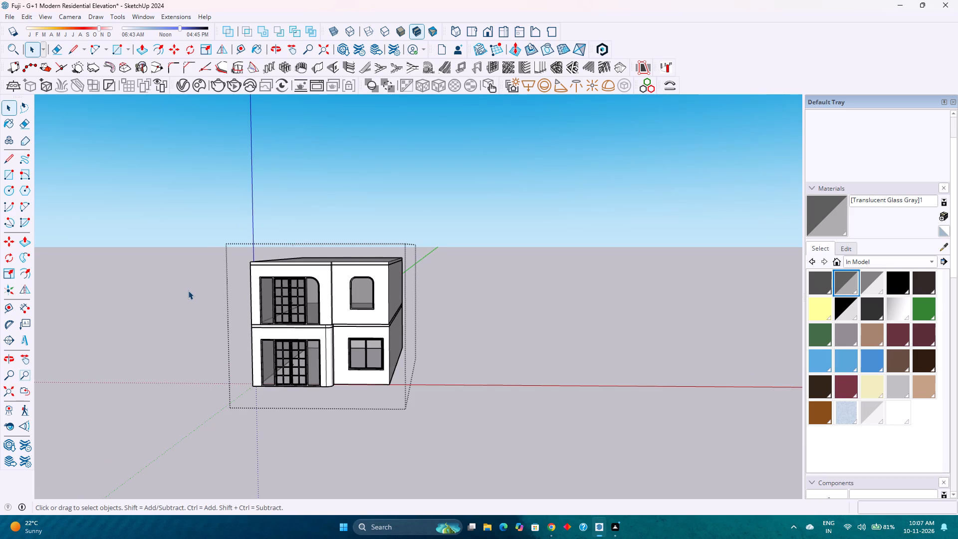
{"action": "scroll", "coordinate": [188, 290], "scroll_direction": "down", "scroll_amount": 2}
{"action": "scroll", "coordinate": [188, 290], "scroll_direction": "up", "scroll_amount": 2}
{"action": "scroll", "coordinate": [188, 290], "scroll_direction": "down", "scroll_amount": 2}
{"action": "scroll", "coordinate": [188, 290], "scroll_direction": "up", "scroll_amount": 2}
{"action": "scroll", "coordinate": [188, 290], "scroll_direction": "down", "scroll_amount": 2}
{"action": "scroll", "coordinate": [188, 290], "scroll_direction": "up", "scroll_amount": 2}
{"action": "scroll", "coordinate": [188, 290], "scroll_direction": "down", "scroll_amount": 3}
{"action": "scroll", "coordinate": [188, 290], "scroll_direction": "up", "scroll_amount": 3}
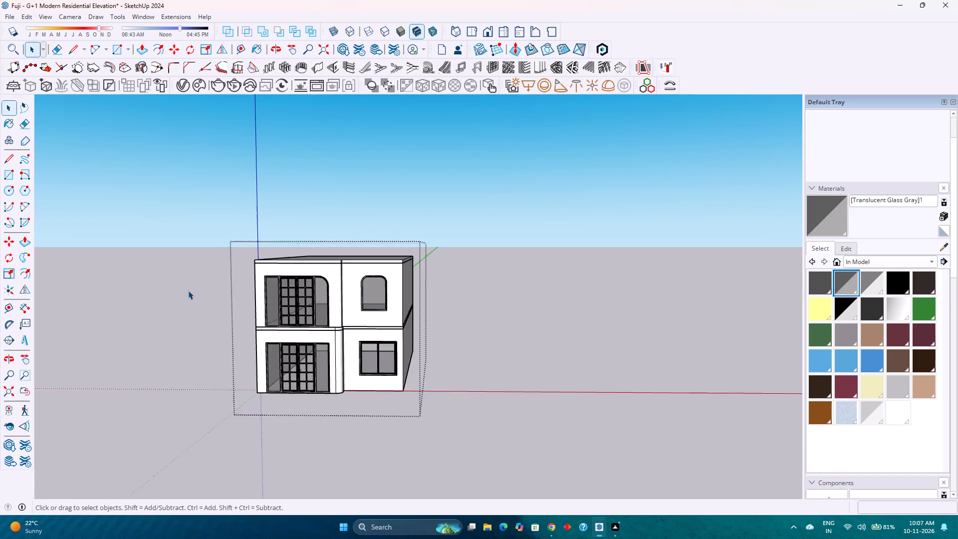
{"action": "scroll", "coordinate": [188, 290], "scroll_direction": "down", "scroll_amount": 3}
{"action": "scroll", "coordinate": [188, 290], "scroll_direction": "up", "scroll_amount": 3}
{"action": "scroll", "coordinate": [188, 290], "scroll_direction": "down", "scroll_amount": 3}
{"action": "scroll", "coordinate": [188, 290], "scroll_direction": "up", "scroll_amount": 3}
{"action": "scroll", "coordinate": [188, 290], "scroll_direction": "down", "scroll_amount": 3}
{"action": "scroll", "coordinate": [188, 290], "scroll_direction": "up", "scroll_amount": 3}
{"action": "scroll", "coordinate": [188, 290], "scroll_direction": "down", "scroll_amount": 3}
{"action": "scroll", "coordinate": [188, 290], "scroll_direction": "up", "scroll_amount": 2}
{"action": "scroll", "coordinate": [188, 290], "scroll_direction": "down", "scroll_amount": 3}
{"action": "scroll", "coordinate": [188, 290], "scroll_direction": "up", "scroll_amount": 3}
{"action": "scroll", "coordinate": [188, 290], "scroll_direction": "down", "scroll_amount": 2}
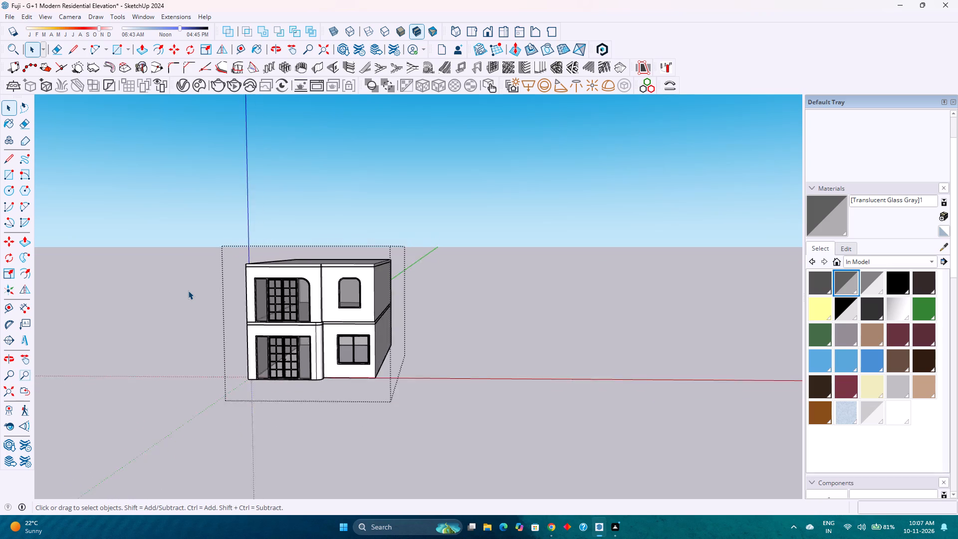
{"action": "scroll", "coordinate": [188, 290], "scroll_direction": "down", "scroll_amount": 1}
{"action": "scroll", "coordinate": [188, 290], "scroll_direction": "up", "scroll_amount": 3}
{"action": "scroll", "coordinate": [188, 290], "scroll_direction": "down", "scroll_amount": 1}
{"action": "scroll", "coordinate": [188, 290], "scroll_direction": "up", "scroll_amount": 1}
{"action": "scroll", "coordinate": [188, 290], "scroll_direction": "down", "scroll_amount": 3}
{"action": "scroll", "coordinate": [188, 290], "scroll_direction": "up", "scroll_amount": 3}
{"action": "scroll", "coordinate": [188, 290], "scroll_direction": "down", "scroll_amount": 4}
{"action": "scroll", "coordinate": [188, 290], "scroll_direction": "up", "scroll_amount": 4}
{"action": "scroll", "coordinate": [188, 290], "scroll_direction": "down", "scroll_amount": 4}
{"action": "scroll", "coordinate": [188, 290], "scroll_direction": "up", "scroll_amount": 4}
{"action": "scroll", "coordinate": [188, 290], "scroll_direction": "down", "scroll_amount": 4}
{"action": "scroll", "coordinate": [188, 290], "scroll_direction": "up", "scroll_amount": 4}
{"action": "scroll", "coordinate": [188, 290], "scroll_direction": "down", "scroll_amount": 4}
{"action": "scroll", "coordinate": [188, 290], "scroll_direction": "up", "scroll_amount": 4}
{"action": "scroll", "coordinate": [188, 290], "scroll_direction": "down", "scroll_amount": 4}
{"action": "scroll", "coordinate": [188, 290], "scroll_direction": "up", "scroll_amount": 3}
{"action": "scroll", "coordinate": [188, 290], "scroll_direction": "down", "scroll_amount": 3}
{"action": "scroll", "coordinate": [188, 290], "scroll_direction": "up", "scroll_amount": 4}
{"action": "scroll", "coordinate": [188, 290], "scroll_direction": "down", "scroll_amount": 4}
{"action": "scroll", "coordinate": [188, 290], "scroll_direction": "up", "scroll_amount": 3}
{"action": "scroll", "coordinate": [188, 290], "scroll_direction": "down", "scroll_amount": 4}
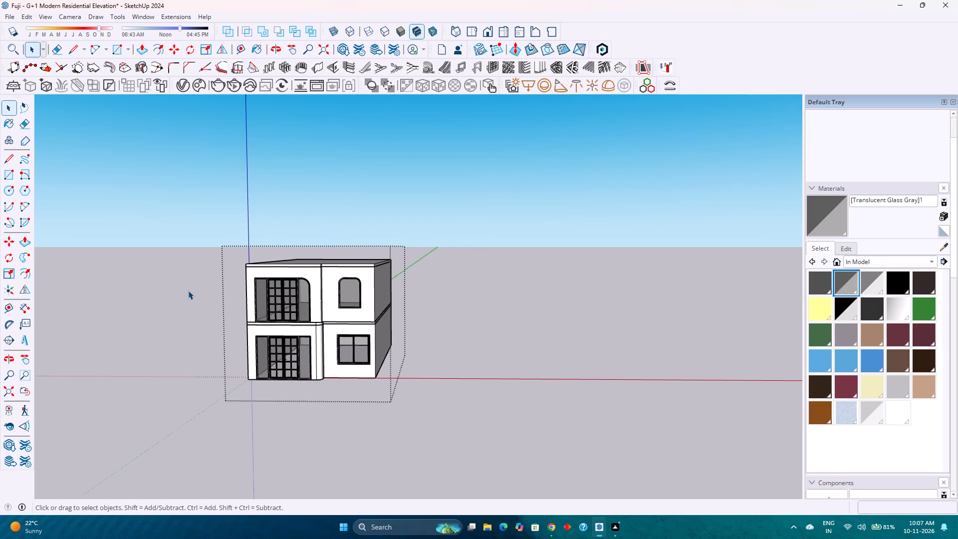
Examine the front elevation nearly head-on and closer, including the upper-floor openings and the roof slab's front edge.
{"action": "scroll", "coordinate": [317, 292], "scroll_direction": "up", "scroll_amount": 7}
{"action": "middle_click_drag", "start_coordinate": [311, 333], "coordinate": [345, 306]}
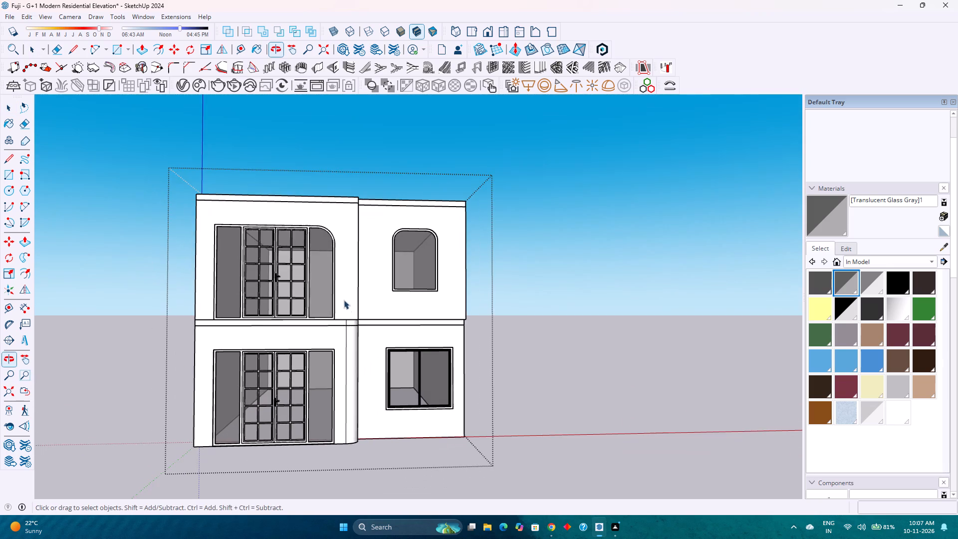
{"action": "scroll", "coordinate": [305, 288], "scroll_direction": "down", "scroll_amount": 4}
{"action": "scroll", "coordinate": [235, 211], "scroll_direction": "up", "scroll_amount": 7}
{"action": "scroll", "coordinate": [228, 221], "scroll_direction": "down", "scroll_amount": 3}
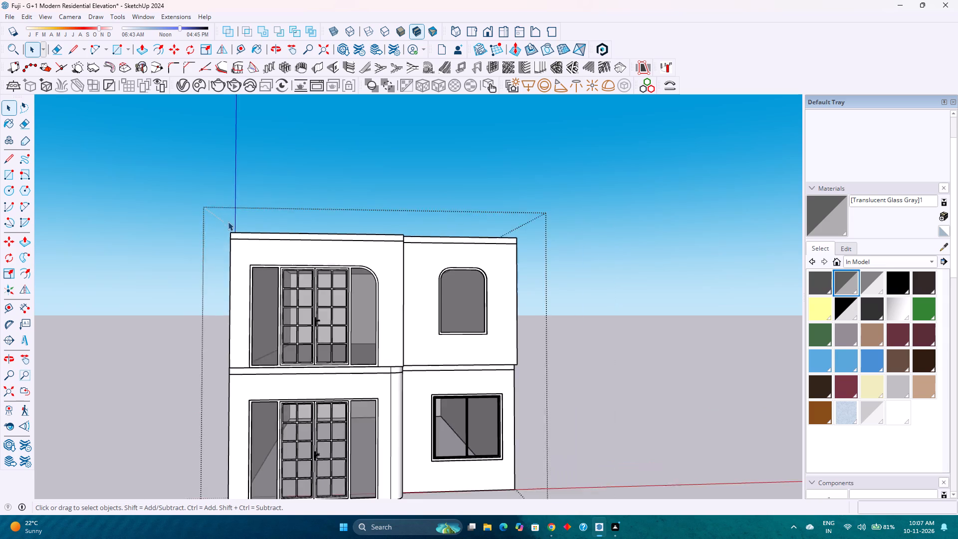
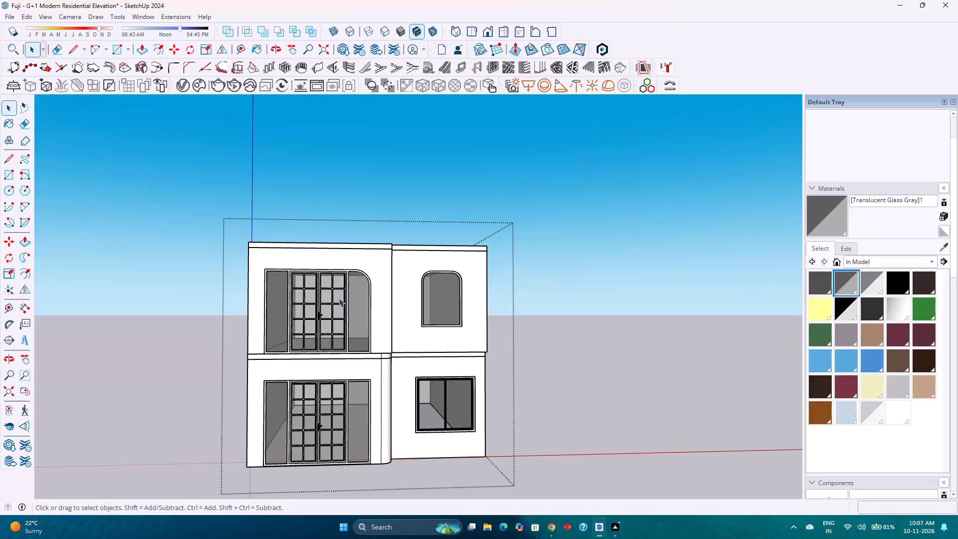
Examine the front elevation nearly head-on at varying distances, comparing the ground-floor and upper-floor doors, windows and slab bands.
{"action": "scroll", "coordinate": [336, 263], "scroll_direction": "down", "scroll_amount": 3}
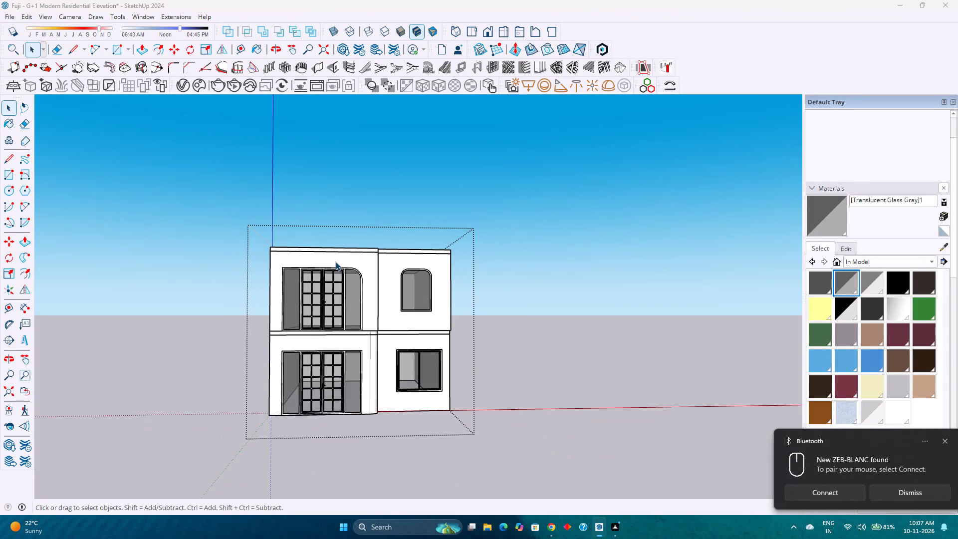
{"action": "scroll", "coordinate": [335, 262], "scroll_direction": "down", "scroll_amount": 1}
{"action": "scroll", "coordinate": [334, 262], "scroll_direction": "up", "scroll_amount": 4}
{"action": "scroll", "coordinate": [334, 262], "scroll_direction": "down", "scroll_amount": 2}
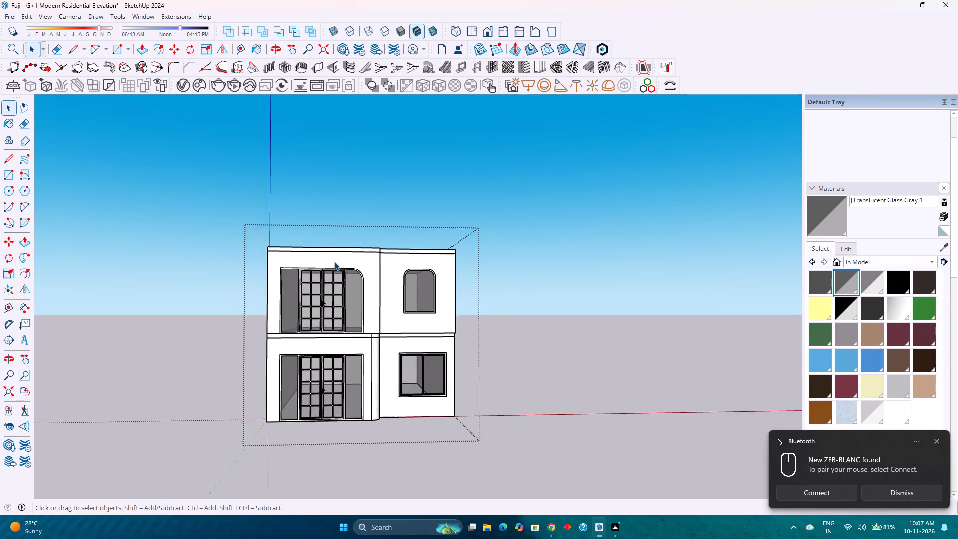
{"action": "scroll", "coordinate": [334, 262], "scroll_direction": "down", "scroll_amount": 2}
{"action": "scroll", "coordinate": [333, 262], "scroll_direction": "up", "scroll_amount": 3}
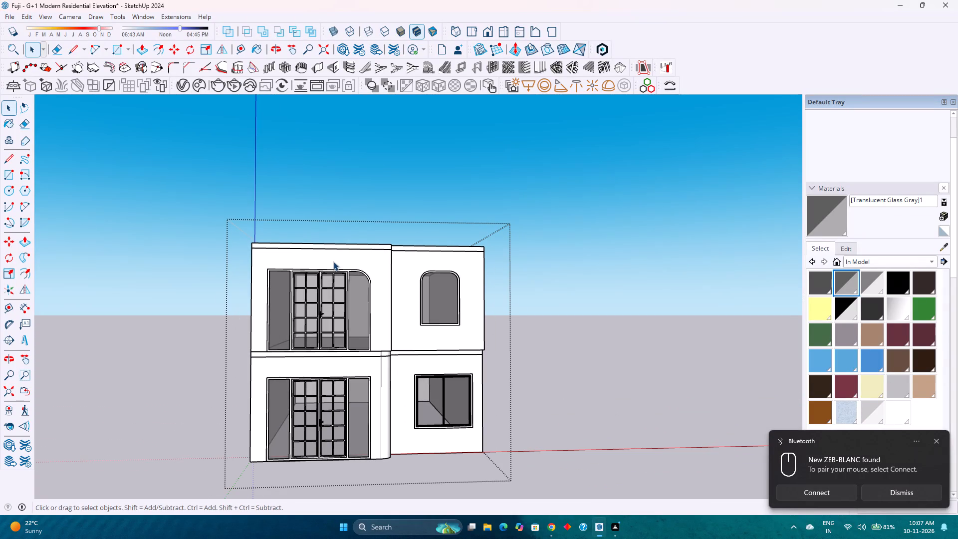
{"action": "scroll", "coordinate": [333, 262], "scroll_direction": "down", "scroll_amount": 3}
{"action": "scroll", "coordinate": [333, 262], "scroll_direction": "up", "scroll_amount": 3}
{"action": "scroll", "coordinate": [333, 262], "scroll_direction": "down", "scroll_amount": 3}
{"action": "scroll", "coordinate": [333, 262], "scroll_direction": "up", "scroll_amount": 3}
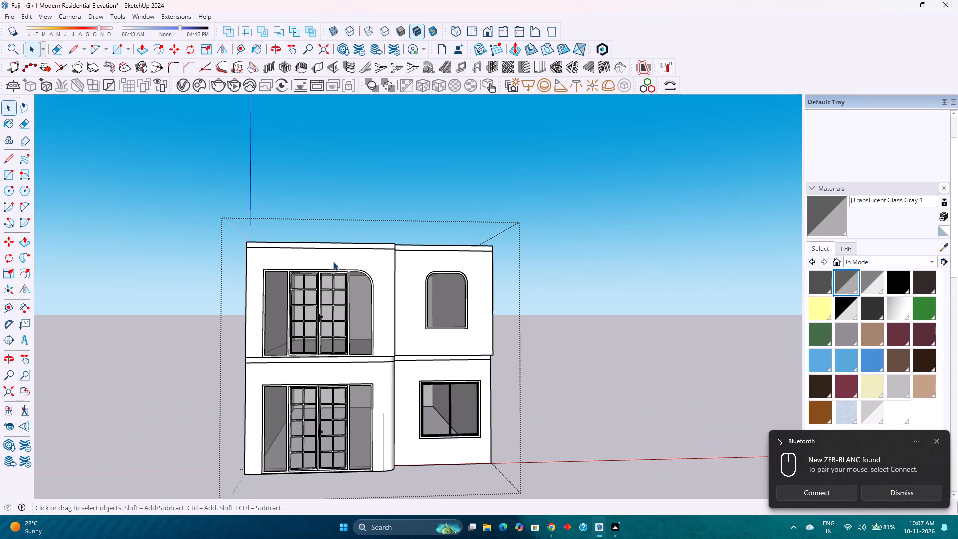
{"action": "scroll", "coordinate": [328, 257], "scroll_direction": "down", "scroll_amount": 3}
{"action": "scroll", "coordinate": [328, 257], "scroll_direction": "up", "scroll_amount": 3}
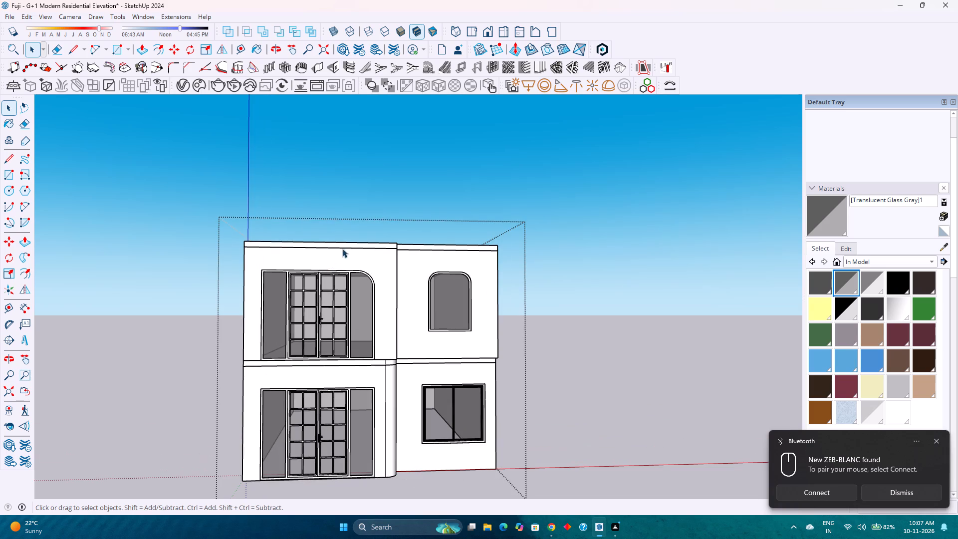
{"action": "scroll", "coordinate": [391, 241], "scroll_direction": "down", "scroll_amount": 3}
{"action": "scroll", "coordinate": [388, 241], "scroll_direction": "up", "scroll_amount": 2}
{"action": "scroll", "coordinate": [388, 241], "scroll_direction": "down", "scroll_amount": 2}
{"action": "scroll", "coordinate": [388, 241], "scroll_direction": "up", "scroll_amount": 3}
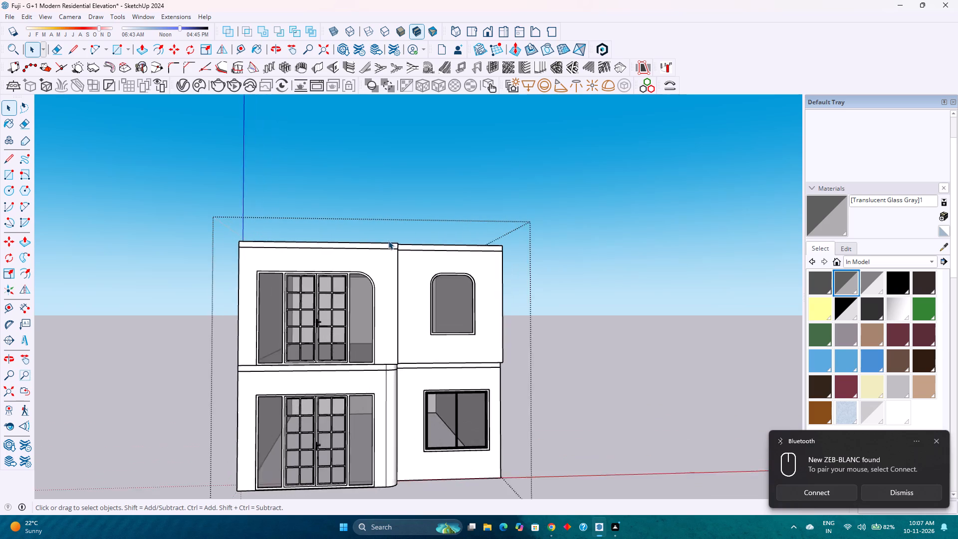
{"action": "scroll", "coordinate": [388, 241], "scroll_direction": "down", "scroll_amount": 3}
{"action": "scroll", "coordinate": [388, 241], "scroll_direction": "up", "scroll_amount": 2}
{"action": "scroll", "coordinate": [388, 241], "scroll_direction": "down", "scroll_amount": 2}
{"action": "scroll", "coordinate": [388, 241], "scroll_direction": "up", "scroll_amount": 2}
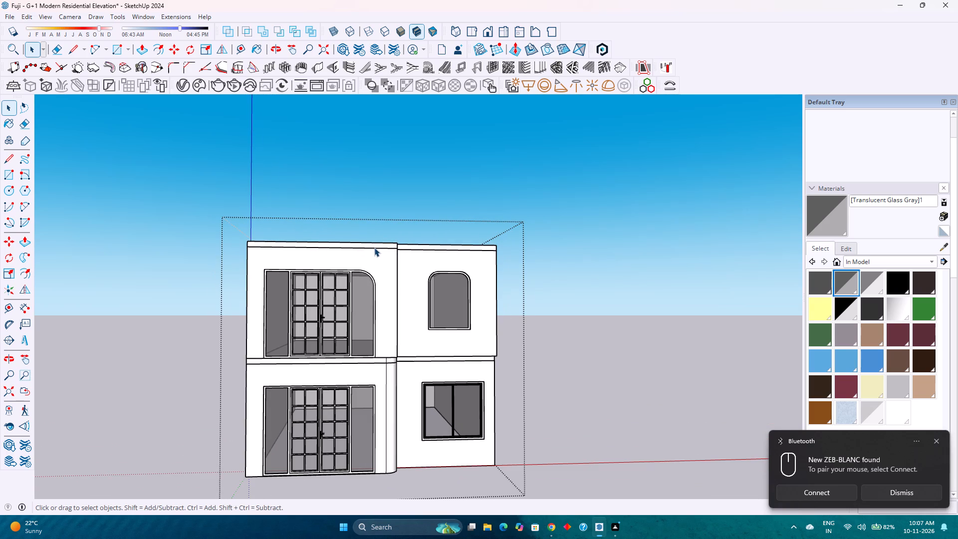
{"action": "scroll", "coordinate": [372, 244], "scroll_direction": "down", "scroll_amount": 2}
{"action": "scroll", "coordinate": [372, 244], "scroll_direction": "up", "scroll_amount": 3}
{"action": "scroll", "coordinate": [372, 244], "scroll_direction": "down", "scroll_amount": 1}
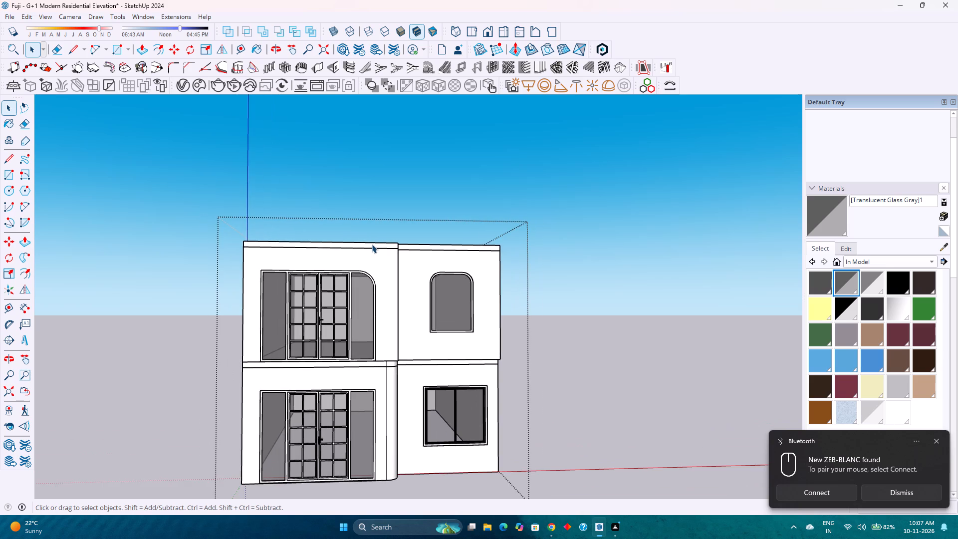
{"action": "scroll", "coordinate": [372, 244], "scroll_direction": "down", "scroll_amount": 3}
{"action": "scroll", "coordinate": [372, 244], "scroll_direction": "up", "scroll_amount": 3}
{"action": "scroll", "coordinate": [372, 244], "scroll_direction": "down", "scroll_amount": 4}
{"action": "scroll", "coordinate": [372, 244], "scroll_direction": "up", "scroll_amount": 4}
{"action": "scroll", "coordinate": [372, 244], "scroll_direction": "down", "scroll_amount": 3}
{"action": "scroll", "coordinate": [372, 244], "scroll_direction": "up", "scroll_amount": 3}
{"action": "scroll", "coordinate": [372, 244], "scroll_direction": "down", "scroll_amount": 3}
{"action": "scroll", "coordinate": [372, 244], "scroll_direction": "up", "scroll_amount": 3}
{"action": "scroll", "coordinate": [372, 244], "scroll_direction": "down", "scroll_amount": 4}
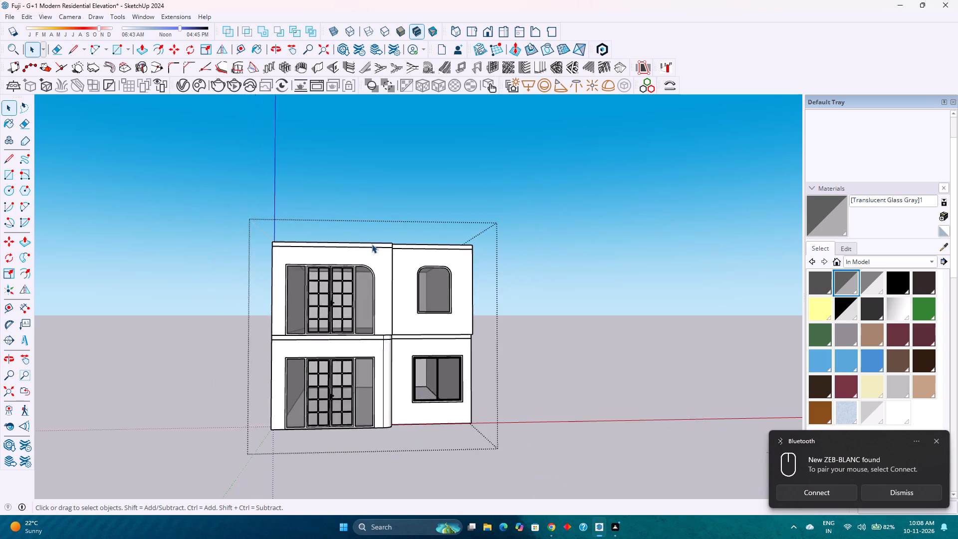
{"action": "scroll", "coordinate": [372, 244], "scroll_direction": "up", "scroll_amount": 3}
{"action": "scroll", "coordinate": [372, 244], "scroll_direction": "down", "scroll_amount": 7}
{"action": "scroll", "coordinate": [372, 244], "scroll_direction": "up", "scroll_amount": 4}
{"action": "scroll", "coordinate": [372, 244], "scroll_direction": "down", "scroll_amount": 3}
{"action": "scroll", "coordinate": [372, 244], "scroll_direction": "up", "scroll_amount": 2}
{"action": "scroll", "coordinate": [372, 244], "scroll_direction": "down", "scroll_amount": 3}
{"action": "scroll", "coordinate": [372, 244], "scroll_direction": "up", "scroll_amount": 3}
{"action": "scroll", "coordinate": [372, 244], "scroll_direction": "down", "scroll_amount": 3}
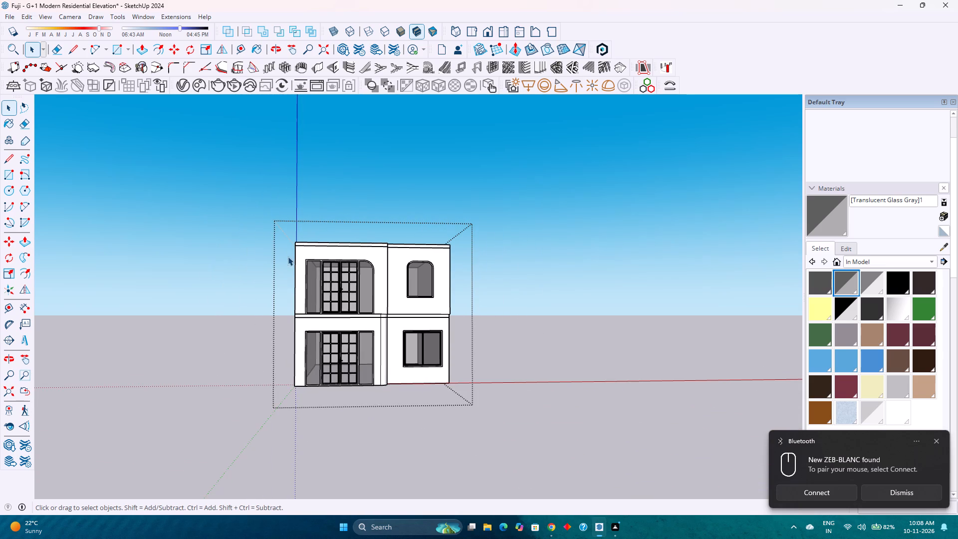
Examine the whole front elevation from farther away to judge the proportions of the two storeys.
{"action": "scroll", "coordinate": [256, 235], "scroll_direction": "down", "scroll_amount": 1}
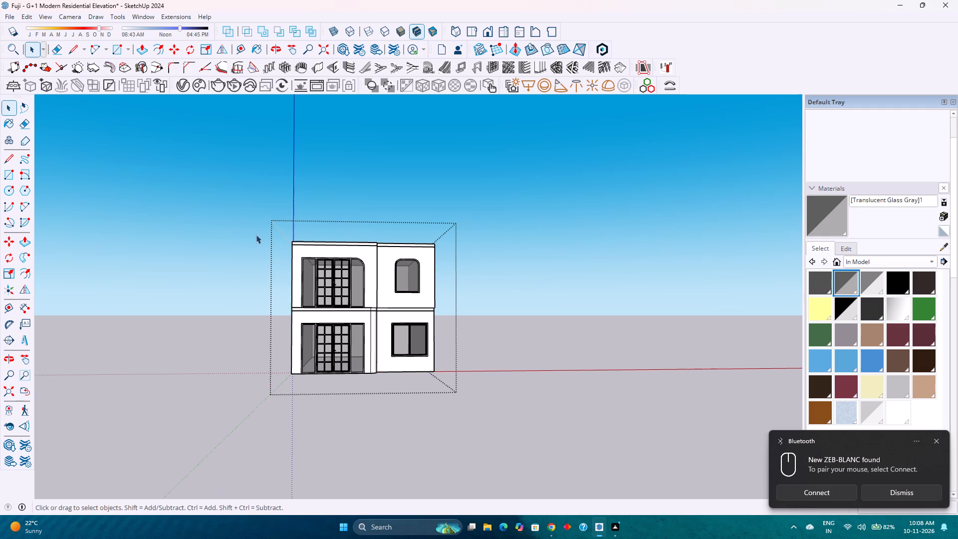
{"action": "scroll", "coordinate": [256, 235], "scroll_direction": "down", "scroll_amount": 5}
{"action": "scroll", "coordinate": [187, 279], "scroll_direction": "up", "scroll_amount": 4}
{"action": "scroll", "coordinate": [186, 276], "scroll_direction": "down", "scroll_amount": 2}
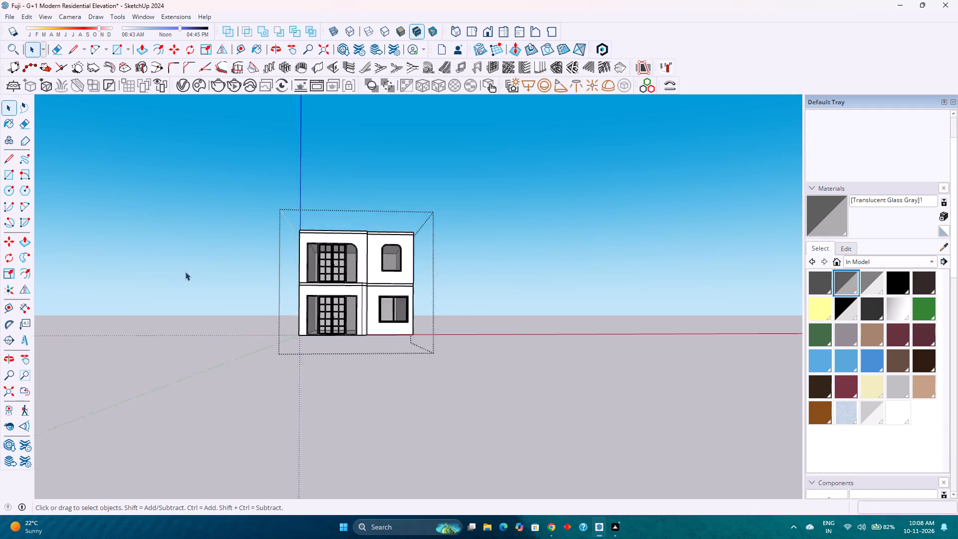
{"action": "scroll", "coordinate": [185, 271], "scroll_direction": "up", "scroll_amount": 3}
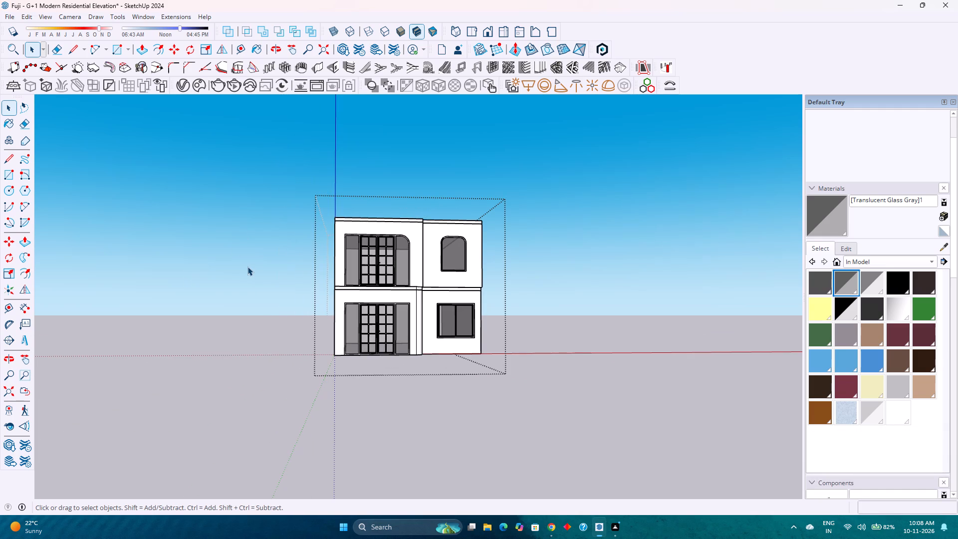
{"action": "scroll", "coordinate": [253, 275], "scroll_direction": "down", "scroll_amount": 4}
{"action": "scroll", "coordinate": [253, 275], "scroll_direction": "up", "scroll_amount": 3}
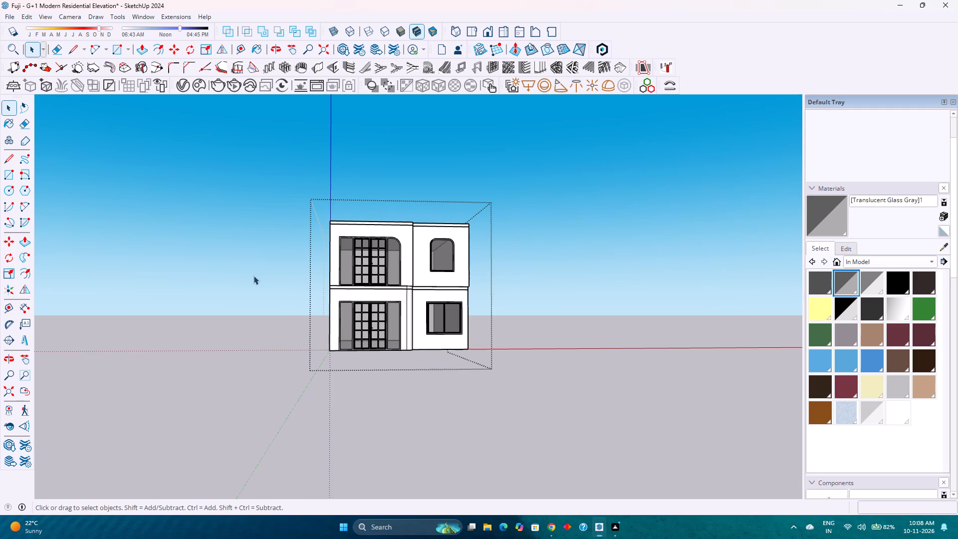
{"action": "scroll", "coordinate": [253, 275], "scroll_direction": "down", "scroll_amount": 4}
{"action": "scroll", "coordinate": [254, 275], "scroll_direction": "up", "scroll_amount": 4}
{"action": "scroll", "coordinate": [254, 275], "scroll_direction": "down", "scroll_amount": 3}
{"action": "scroll", "coordinate": [254, 275], "scroll_direction": "up", "scroll_amount": 4}
{"action": "scroll", "coordinate": [254, 275], "scroll_direction": "down", "scroll_amount": 5}
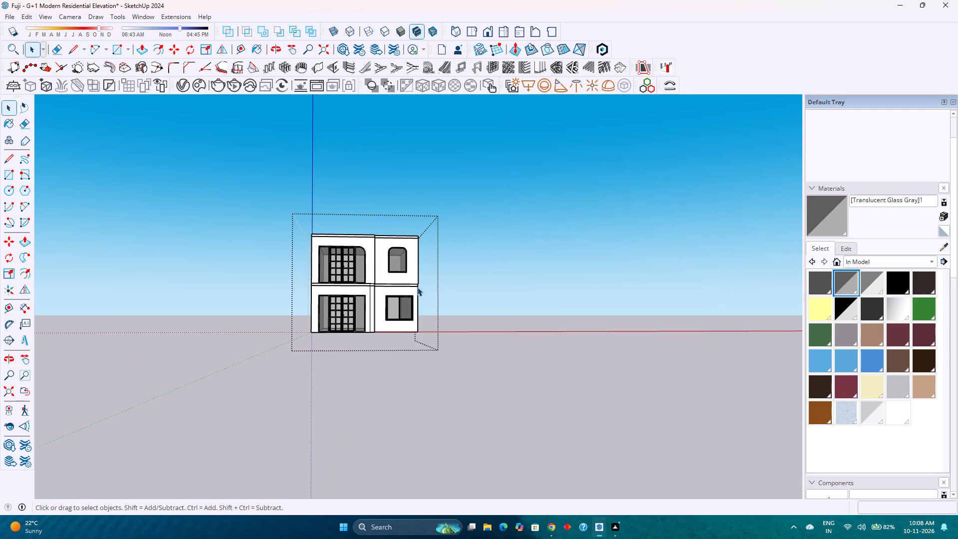
{"action": "scroll", "coordinate": [461, 287], "scroll_direction": "down", "scroll_amount": 4}
{"action": "scroll", "coordinate": [461, 287], "scroll_direction": "up", "scroll_amount": 3}
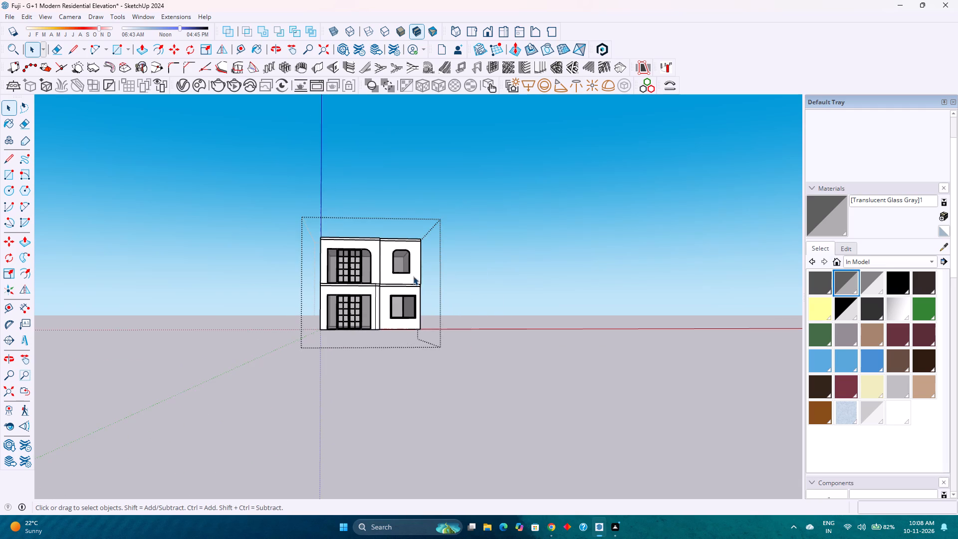
{"action": "scroll", "coordinate": [413, 276], "scroll_direction": "up", "scroll_amount": 1}
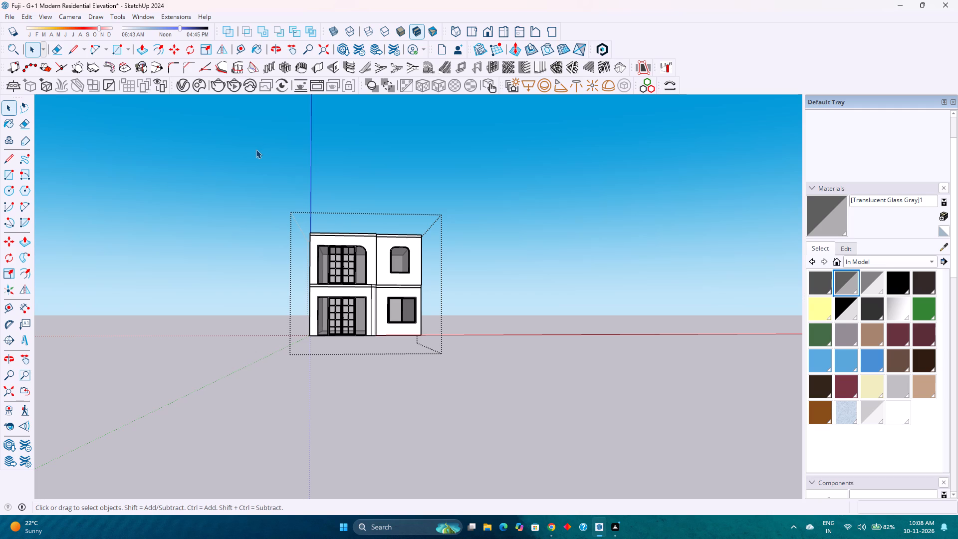
{"action": "scroll", "coordinate": [256, 149], "scroll_direction": "down", "scroll_amount": 2}
{"action": "scroll", "coordinate": [256, 149], "scroll_direction": "up", "scroll_amount": 2}
{"action": "scroll", "coordinate": [256, 149], "scroll_direction": "down", "scroll_amount": 3}
{"action": "scroll", "coordinate": [256, 149], "scroll_direction": "up", "scroll_amount": 3}
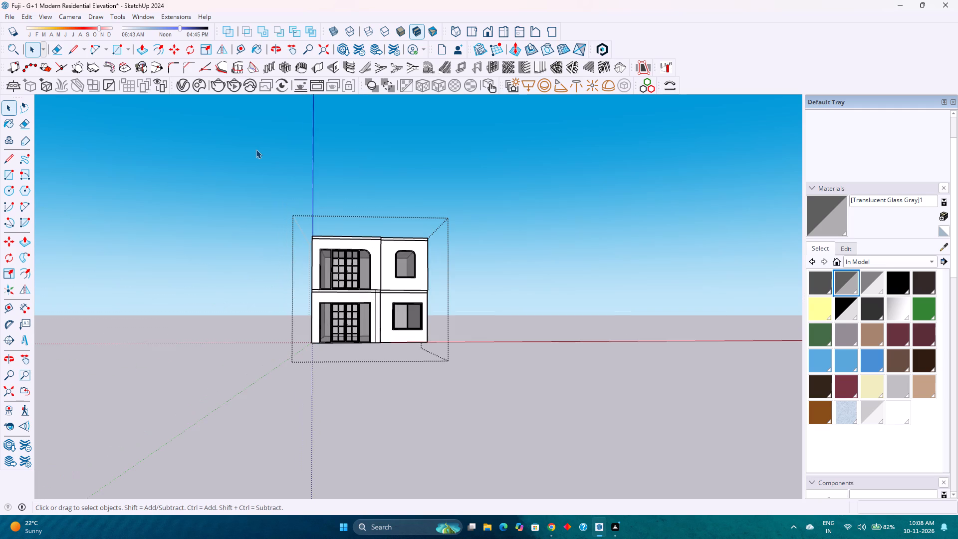
{"action": "scroll", "coordinate": [256, 149], "scroll_direction": "down", "scroll_amount": 2}
{"action": "scroll", "coordinate": [256, 149], "scroll_direction": "up", "scroll_amount": 2}
{"action": "scroll", "coordinate": [256, 149], "scroll_direction": "down", "scroll_amount": 3}
{"action": "scroll", "coordinate": [256, 149], "scroll_direction": "up", "scroll_amount": 2}
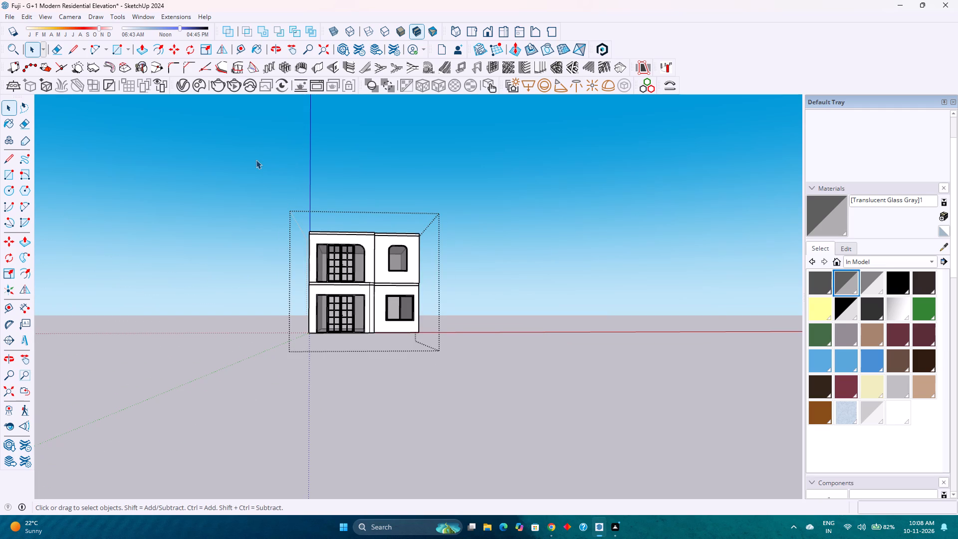
{"action": "scroll", "coordinate": [256, 160], "scroll_direction": "down", "scroll_amount": 2}
{"action": "scroll", "coordinate": [256, 160], "scroll_direction": "up", "scroll_amount": 3}
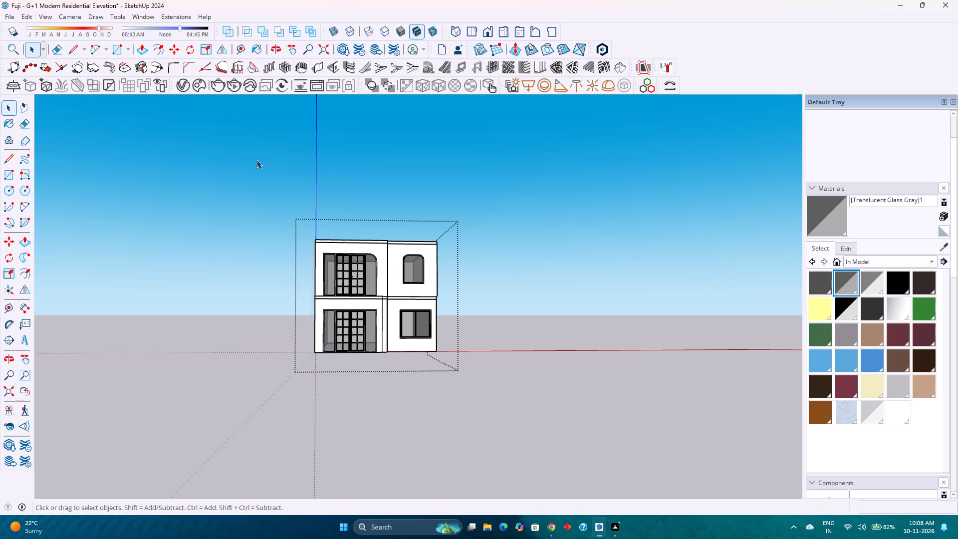
{"action": "scroll", "coordinate": [297, 220], "scroll_direction": "up", "scroll_amount": 1}
{"action": "scroll", "coordinate": [297, 220], "scroll_direction": "down", "scroll_amount": 1}
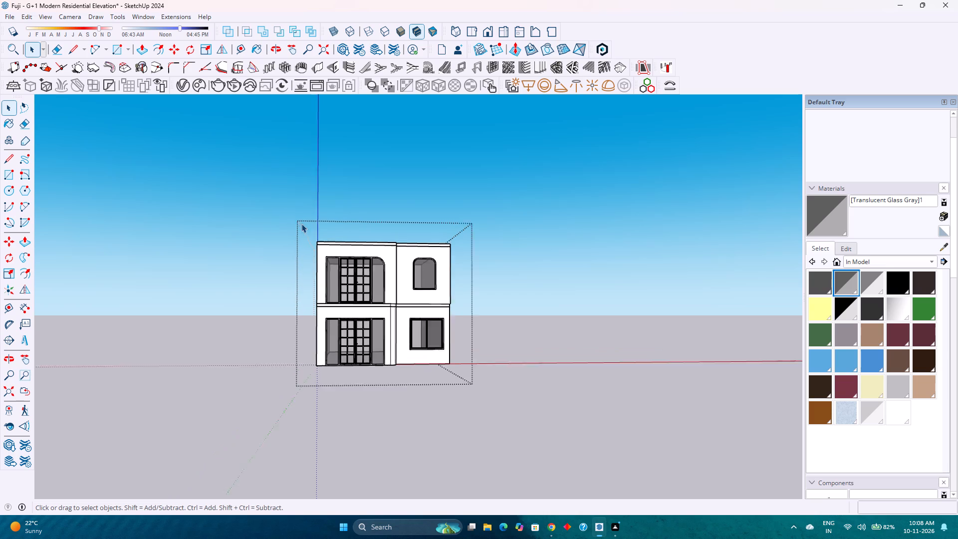
{"action": "scroll", "coordinate": [301, 224], "scroll_direction": "down", "scroll_amount": 1}
Examine the house from a raised front-corner angle, including the roof slab, side wall and front openings.
{"action": "middle_click_drag", "start_coordinate": [351, 259], "coordinate": [347, 261]}
{"action": "middle_click_drag", "start_coordinate": [347, 261], "coordinate": [273, 300]}
{"action": "scroll", "coordinate": [312, 254], "scroll_direction": "up", "scroll_amount": 5}
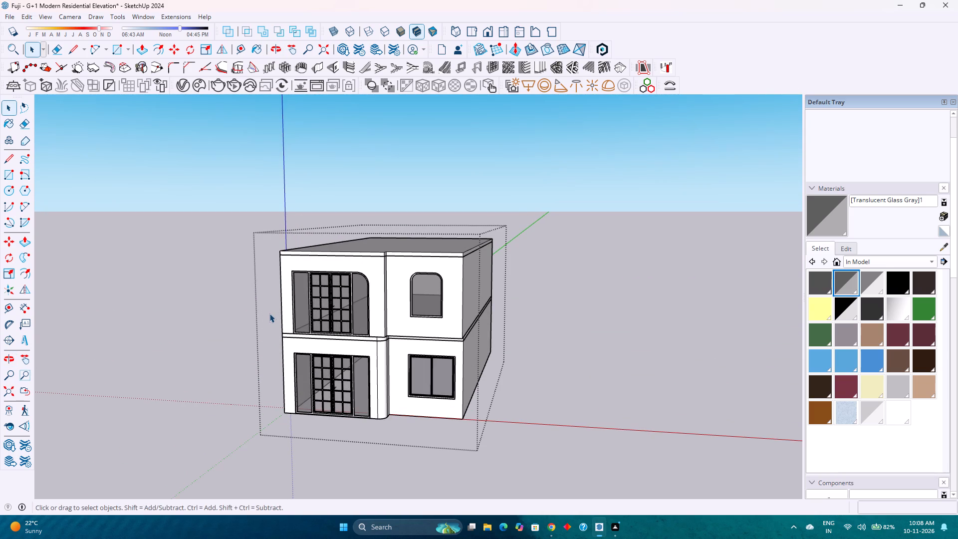
{"action": "scroll", "coordinate": [269, 313], "scroll_direction": "down", "scroll_amount": 4}
{"action": "scroll", "coordinate": [269, 313], "scroll_direction": "up", "scroll_amount": 4}
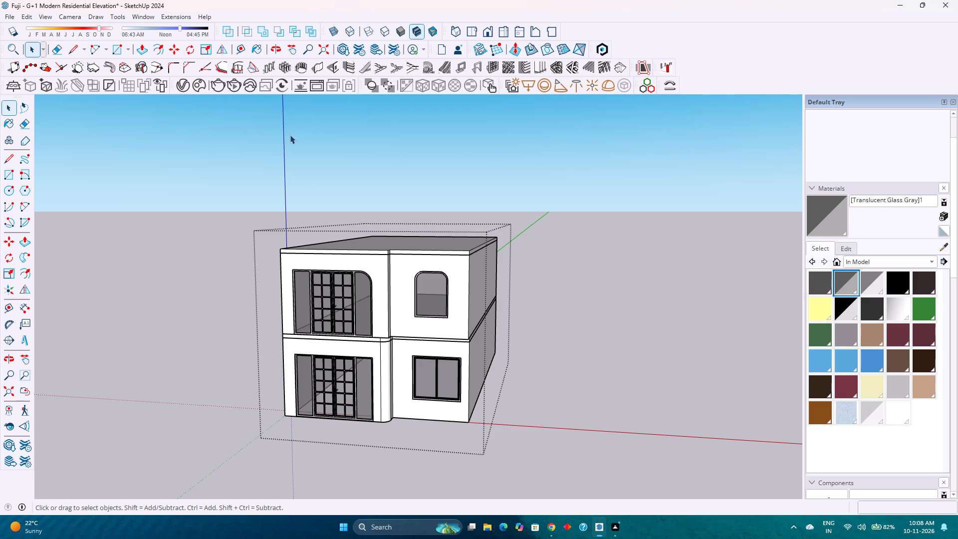
{"action": "scroll", "coordinate": [290, 135], "scroll_direction": "down", "scroll_amount": 4}
{"action": "scroll", "coordinate": [290, 135], "scroll_direction": "up", "scroll_amount": 4}
{"action": "scroll", "coordinate": [289, 134], "scroll_direction": "down", "scroll_amount": 3}
{"action": "scroll", "coordinate": [289, 134], "scroll_direction": "up", "scroll_amount": 1}
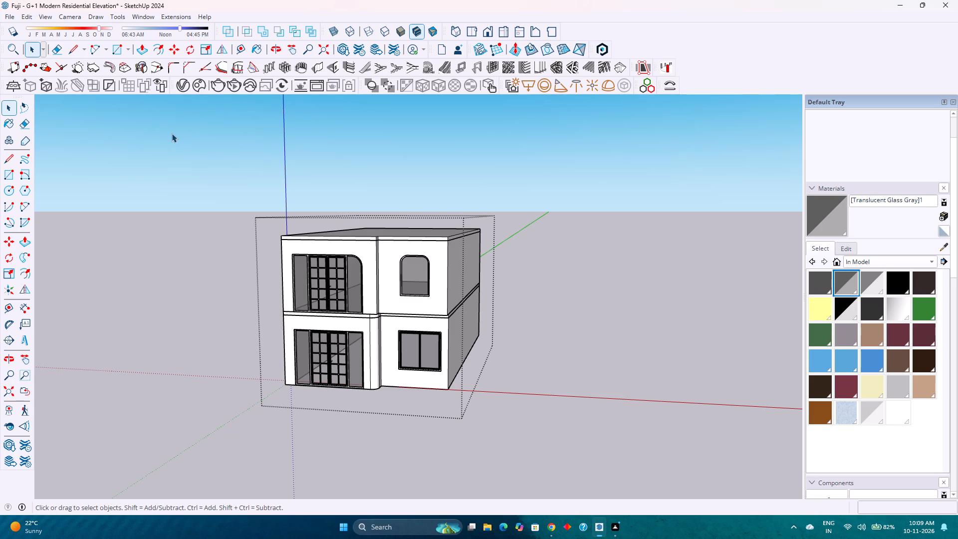
{"action": "scroll", "coordinate": [172, 133], "scroll_direction": "down", "scroll_amount": 3}
{"action": "scroll", "coordinate": [172, 133], "scroll_direction": "up", "scroll_amount": 2}
{"action": "scroll", "coordinate": [172, 133], "scroll_direction": "down", "scroll_amount": 4}
{"action": "scroll", "coordinate": [172, 133], "scroll_direction": "up", "scroll_amount": 3}
{"action": "scroll", "coordinate": [172, 133], "scroll_direction": "down", "scroll_amount": 1}
{"action": "scroll", "coordinate": [172, 133], "scroll_direction": "up", "scroll_amount": 4}
{"action": "scroll", "coordinate": [172, 133], "scroll_direction": "down", "scroll_amount": 4}
{"action": "scroll", "coordinate": [172, 133], "scroll_direction": "up", "scroll_amount": 2}
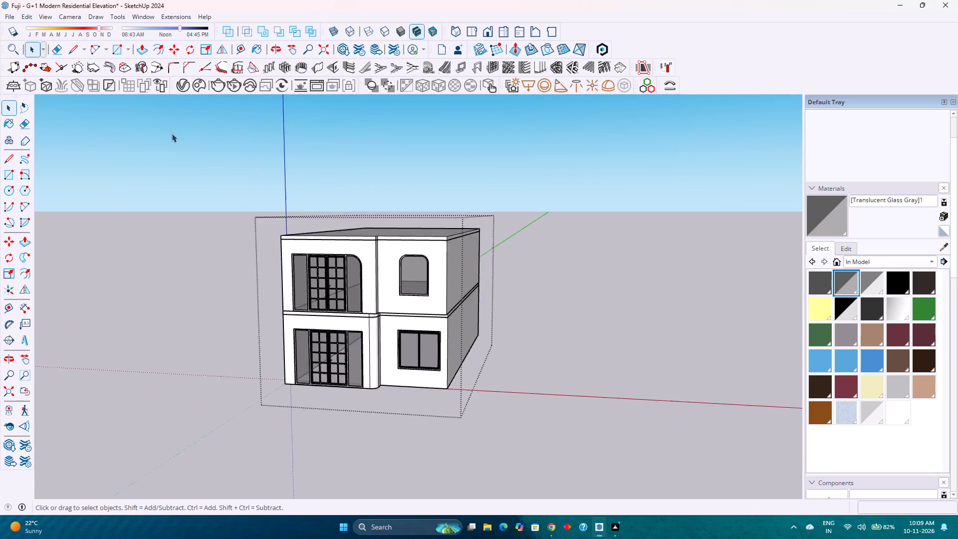
{"action": "scroll", "coordinate": [172, 133], "scroll_direction": "up", "scroll_amount": 2}
{"action": "scroll", "coordinate": [172, 133], "scroll_direction": "down", "scroll_amount": 1}
{"action": "scroll", "coordinate": [172, 133], "scroll_direction": "up", "scroll_amount": 3}
{"action": "scroll", "coordinate": [171, 133], "scroll_direction": "down", "scroll_amount": 3}
{"action": "scroll", "coordinate": [171, 133], "scroll_direction": "up", "scroll_amount": 3}
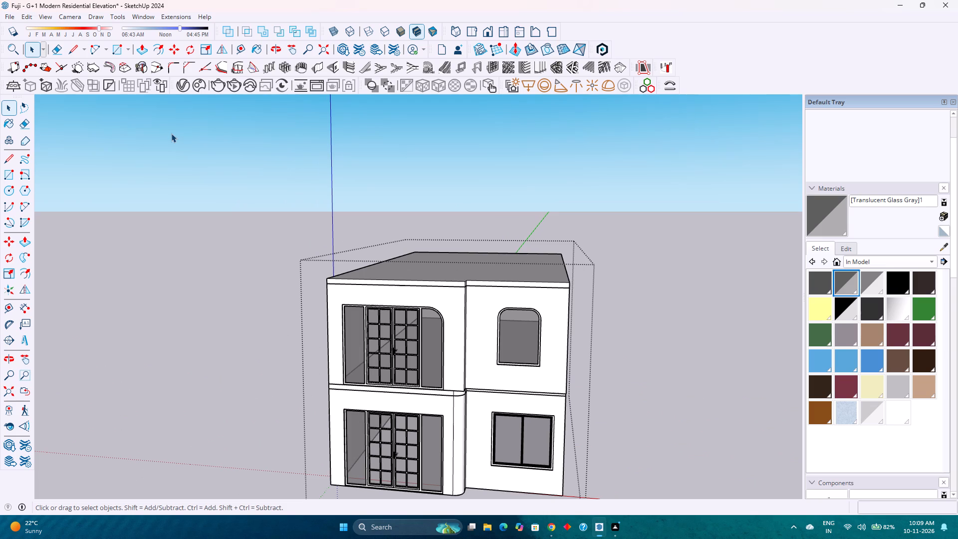
{"action": "scroll", "coordinate": [168, 129], "scroll_direction": "down", "scroll_amount": 1}
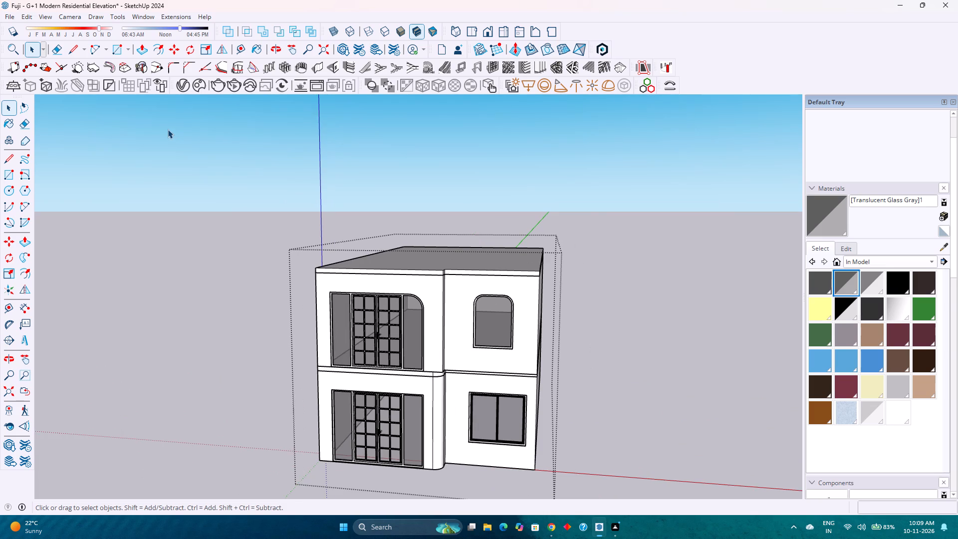
Examine the two-storey massing from the front corner at far and near distances, including the side wall and slab bands.
{"action": "scroll", "coordinate": [168, 129], "scroll_direction": "down", "scroll_amount": 5}
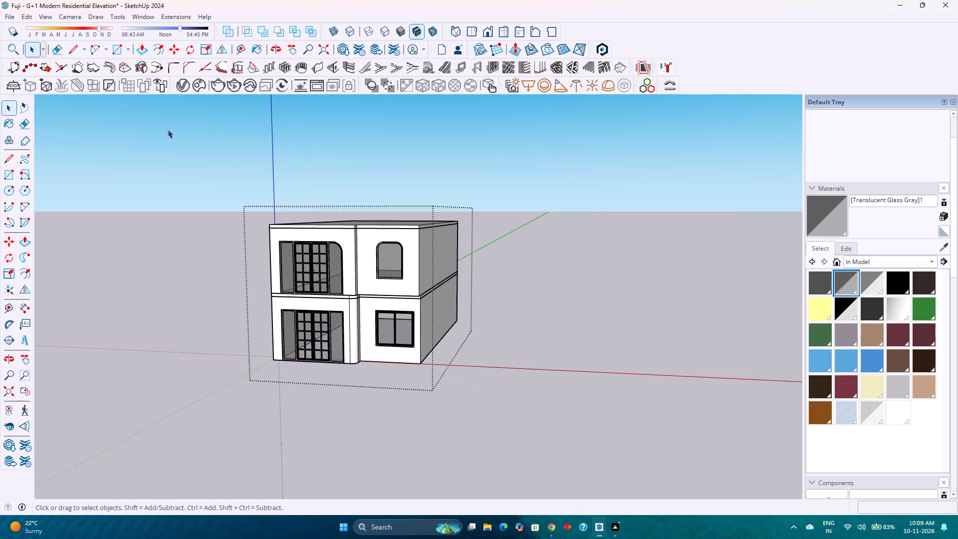
{"action": "scroll", "coordinate": [168, 129], "scroll_direction": "down", "scroll_amount": 3}
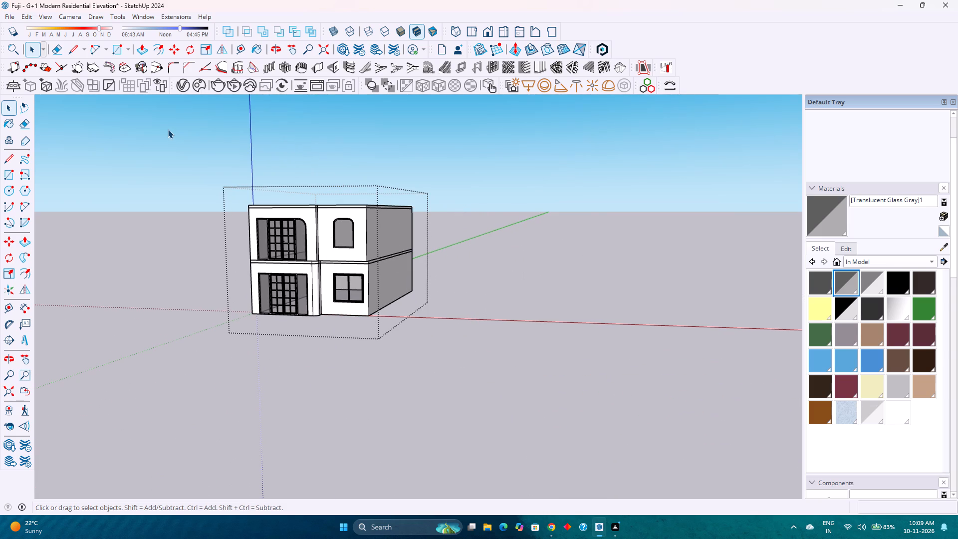
{"action": "scroll", "coordinate": [167, 129], "scroll_direction": "up", "scroll_amount": 2}
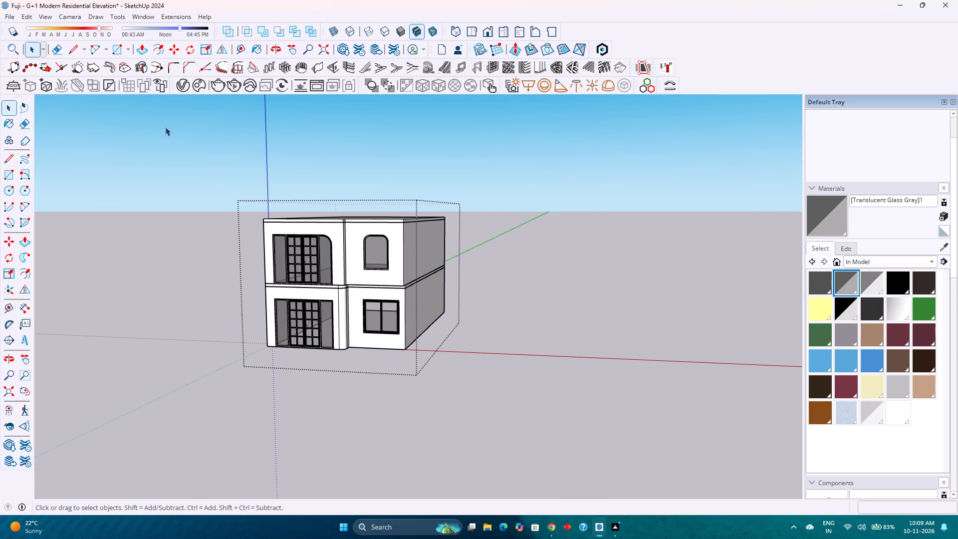
{"action": "scroll", "coordinate": [165, 126], "scroll_direction": "up", "scroll_amount": 3}
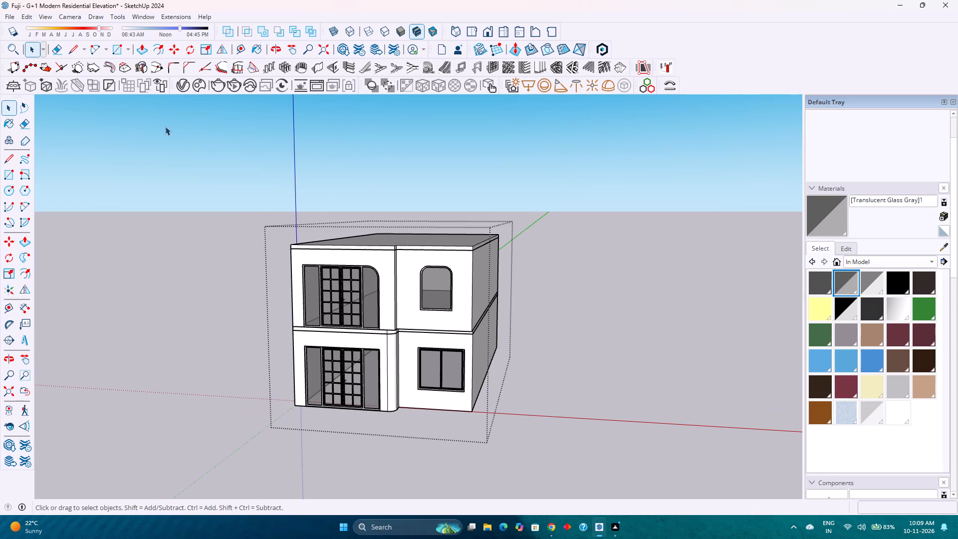
{"action": "scroll", "coordinate": [165, 126], "scroll_direction": "down", "scroll_amount": 5}
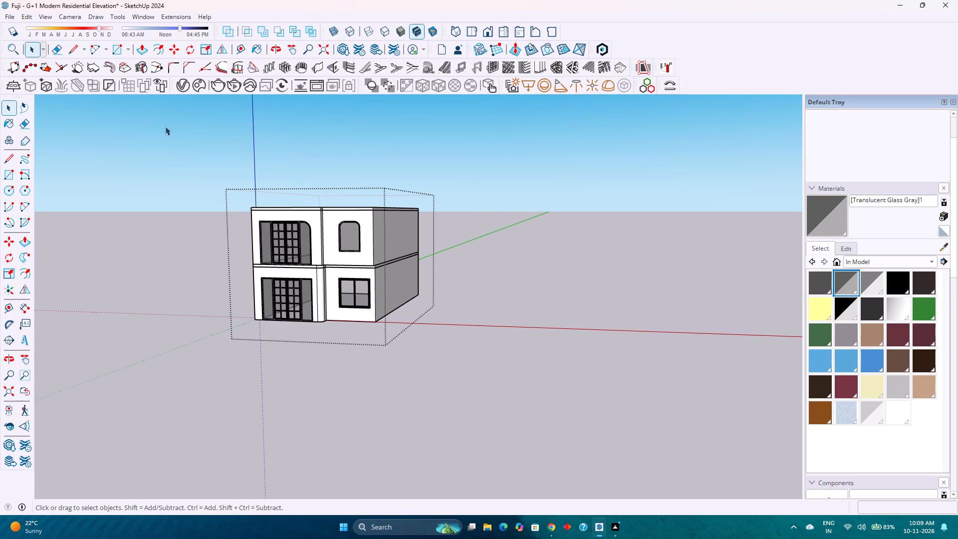
{"action": "scroll", "coordinate": [165, 126], "scroll_direction": "down", "scroll_amount": 2}
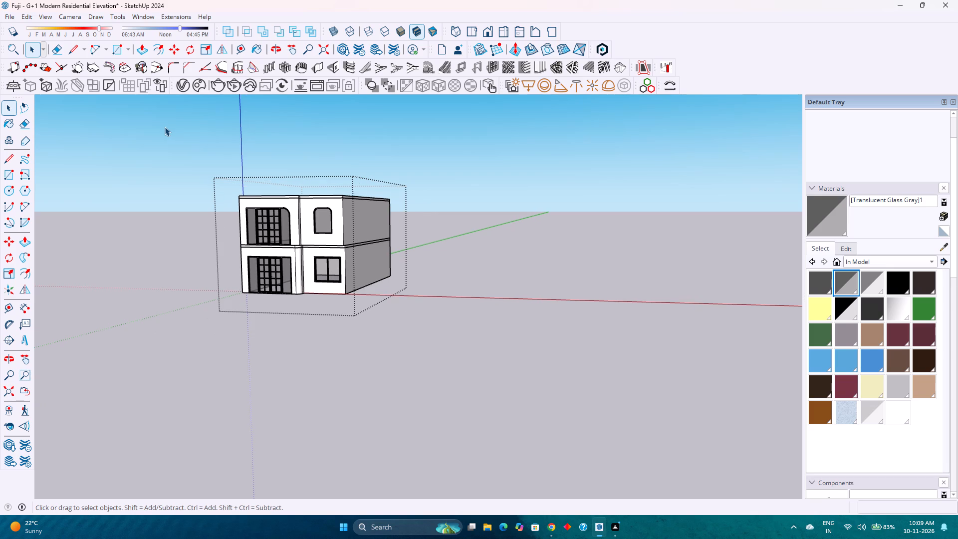
{"action": "scroll", "coordinate": [165, 127], "scroll_direction": "down", "scroll_amount": 3}
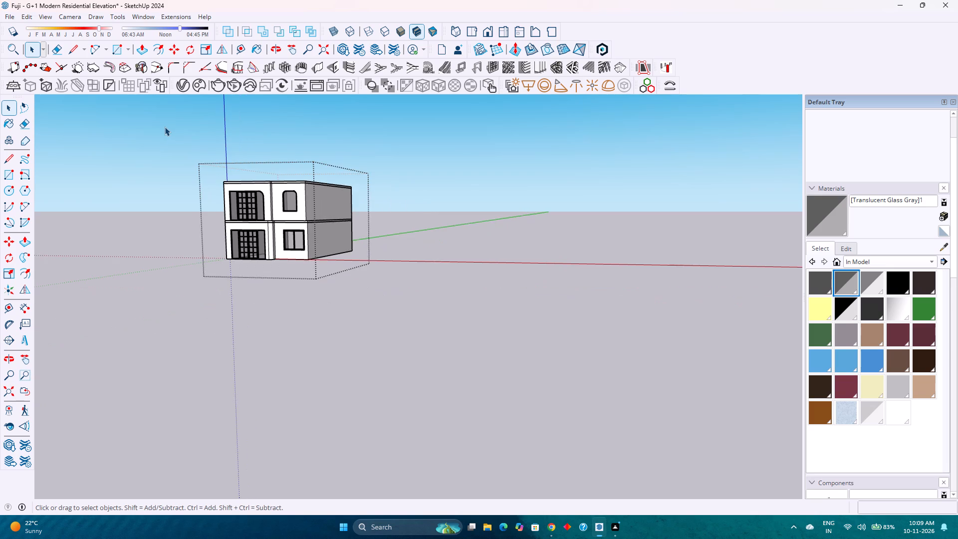
{"action": "scroll", "coordinate": [165, 127], "scroll_direction": "down", "scroll_amount": 1}
{"action": "scroll", "coordinate": [214, 166], "scroll_direction": "up", "scroll_amount": 9}
{"action": "scroll", "coordinate": [191, 208], "scroll_direction": "up", "scroll_amount": 5}
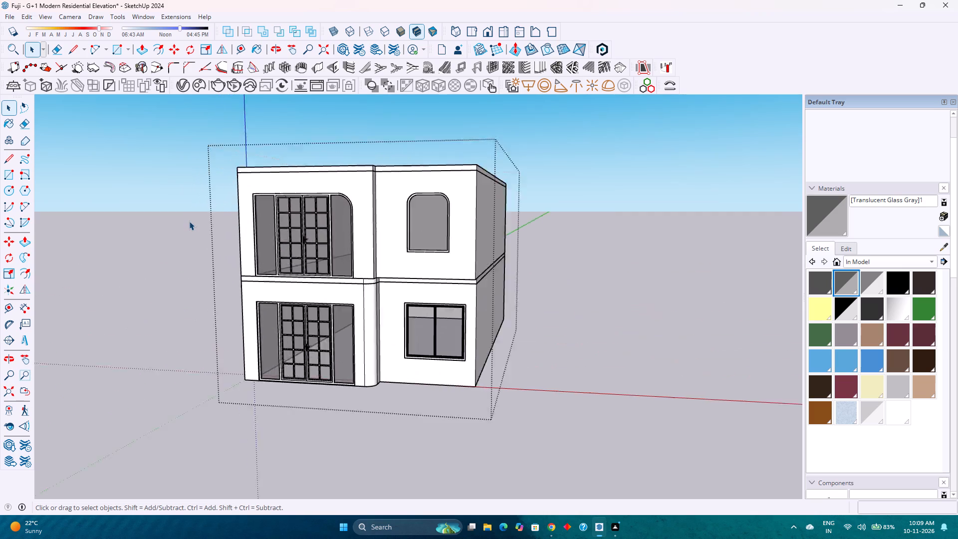
Examine the front elevation at near and far distances, comparing the glazed double doors, windows and slab bands of both storeys.
{"action": "scroll", "coordinate": [189, 221], "scroll_direction": "up", "scroll_amount": 4}
{"action": "scroll", "coordinate": [189, 221], "scroll_direction": "down", "scroll_amount": 2}
{"action": "scroll", "coordinate": [189, 221], "scroll_direction": "up", "scroll_amount": 1}
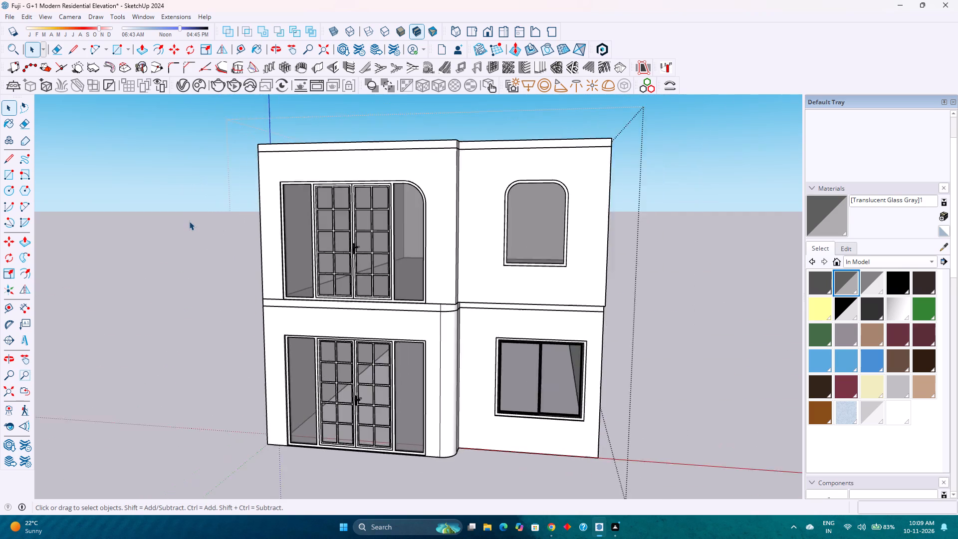
{"action": "scroll", "coordinate": [189, 221], "scroll_direction": "up", "scroll_amount": 1}
{"action": "scroll", "coordinate": [189, 221], "scroll_direction": "down", "scroll_amount": 2}
{"action": "scroll", "coordinate": [189, 221], "scroll_direction": "up", "scroll_amount": 2}
{"action": "scroll", "coordinate": [189, 221], "scroll_direction": "down", "scroll_amount": 1}
{"action": "scroll", "coordinate": [189, 221], "scroll_direction": "up", "scroll_amount": 1}
{"action": "scroll", "coordinate": [189, 221], "scroll_direction": "down", "scroll_amount": 1}
{"action": "scroll", "coordinate": [189, 221], "scroll_direction": "up", "scroll_amount": 1}
{"action": "scroll", "coordinate": [189, 221], "scroll_direction": "down", "scroll_amount": 1}
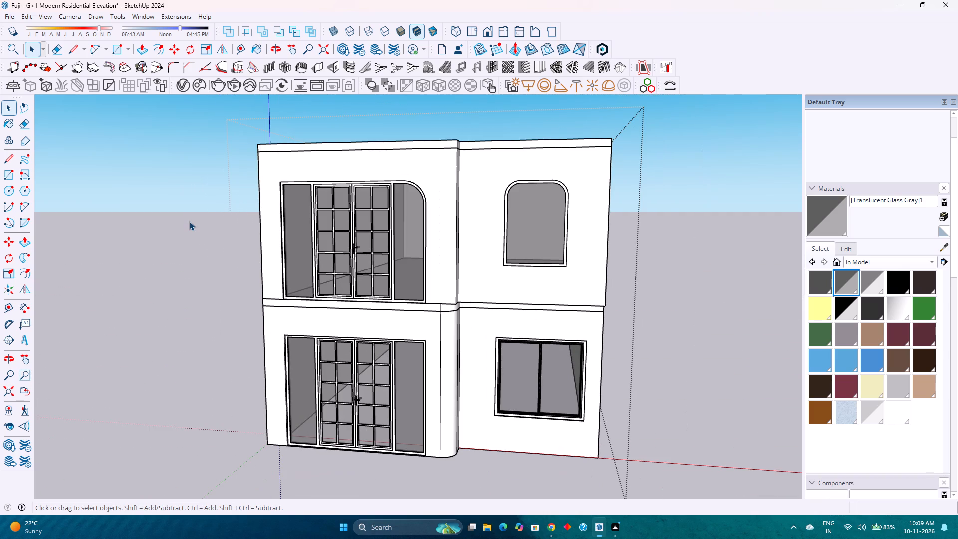
{"action": "scroll", "coordinate": [189, 220], "scroll_direction": "down", "scroll_amount": 2}
{"action": "scroll", "coordinate": [189, 220], "scroll_direction": "up", "scroll_amount": 1}
{"action": "scroll", "coordinate": [184, 219], "scroll_direction": "down", "scroll_amount": 3}
{"action": "scroll", "coordinate": [182, 222], "scroll_direction": "up", "scroll_amount": 6}
{"action": "scroll", "coordinate": [181, 223], "scroll_direction": "down", "scroll_amount": 2}
{"action": "scroll", "coordinate": [181, 223], "scroll_direction": "up", "scroll_amount": 2}
{"action": "scroll", "coordinate": [181, 223], "scroll_direction": "down", "scroll_amount": 3}
{"action": "scroll", "coordinate": [181, 223], "scroll_direction": "up", "scroll_amount": 2}
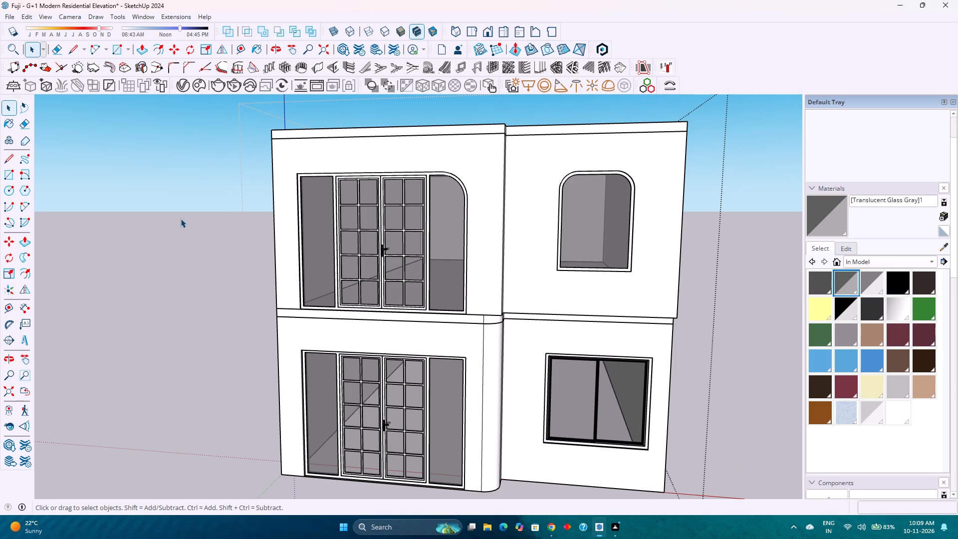
{"action": "scroll", "coordinate": [181, 218], "scroll_direction": "down", "scroll_amount": 3}
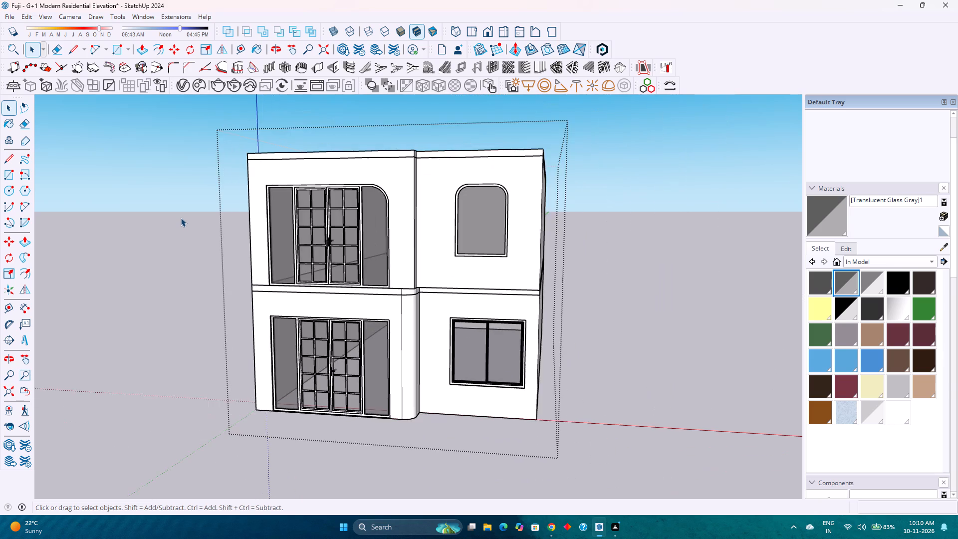
{"action": "scroll", "coordinate": [181, 218], "scroll_direction": "up", "scroll_amount": 3}
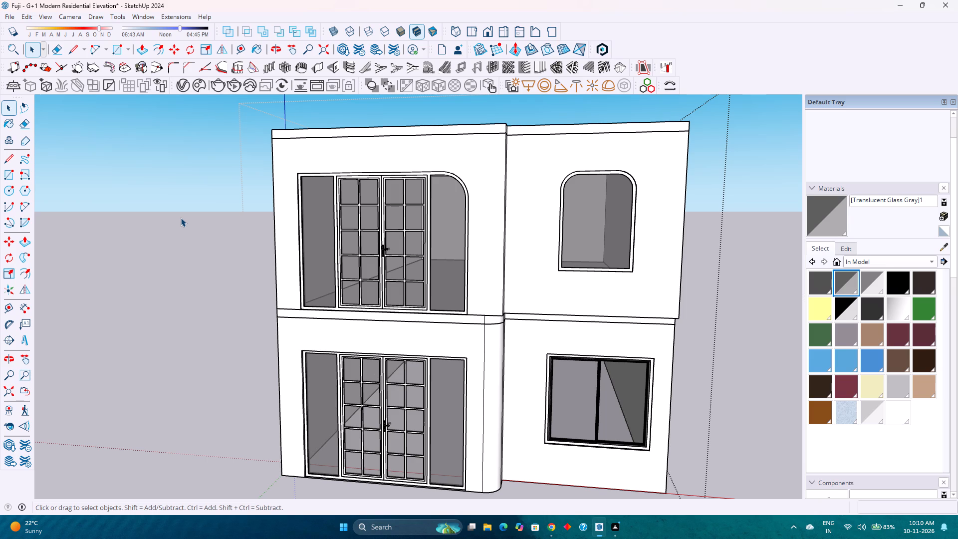
{"action": "scroll", "coordinate": [181, 218], "scroll_direction": "down", "scroll_amount": 3}
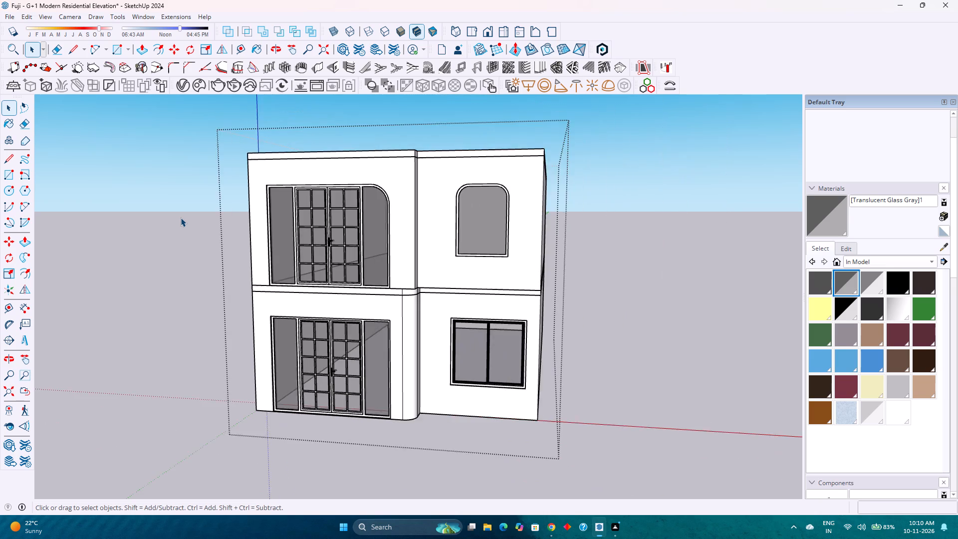
{"action": "scroll", "coordinate": [181, 218], "scroll_direction": "up", "scroll_amount": 3}
{"action": "scroll", "coordinate": [181, 218], "scroll_direction": "down", "scroll_amount": 1}
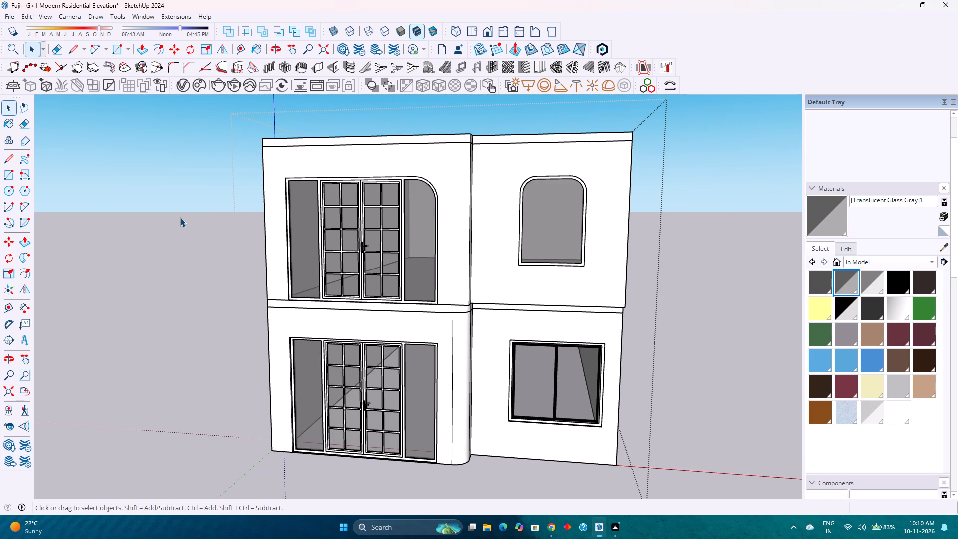
{"action": "scroll", "coordinate": [180, 218], "scroll_direction": "down", "scroll_amount": 2}
{"action": "scroll", "coordinate": [180, 218], "scroll_direction": "up", "scroll_amount": 2}
{"action": "scroll", "coordinate": [180, 218], "scroll_direction": "down", "scroll_amount": 1}
{"action": "scroll", "coordinate": [180, 218], "scroll_direction": "up", "scroll_amount": 2}
{"action": "scroll", "coordinate": [180, 218], "scroll_direction": "down", "scroll_amount": 2}
{"action": "scroll", "coordinate": [180, 218], "scroll_direction": "up", "scroll_amount": 2}
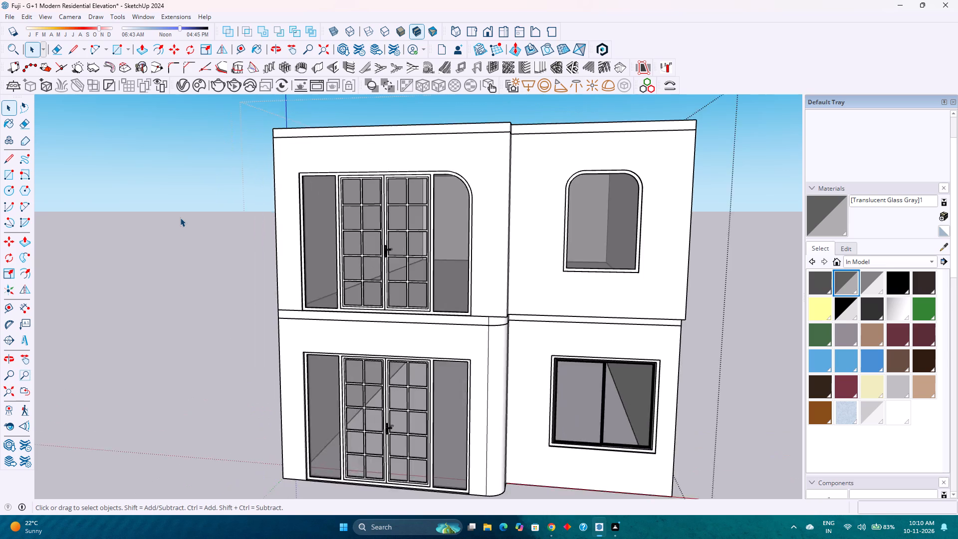
{"action": "scroll", "coordinate": [180, 218], "scroll_direction": "down", "scroll_amount": 2}
{"action": "scroll", "coordinate": [180, 218], "scroll_direction": "up", "scroll_amount": 2}
{"action": "scroll", "coordinate": [180, 218], "scroll_direction": "down", "scroll_amount": 3}
{"action": "scroll", "coordinate": [180, 218], "scroll_direction": "up", "scroll_amount": 2}
{"action": "scroll", "coordinate": [180, 218], "scroll_direction": "down", "scroll_amount": 2}
{"action": "scroll", "coordinate": [180, 218], "scroll_direction": "up", "scroll_amount": 2}
{"action": "scroll", "coordinate": [180, 218], "scroll_direction": "down", "scroll_amount": 3}
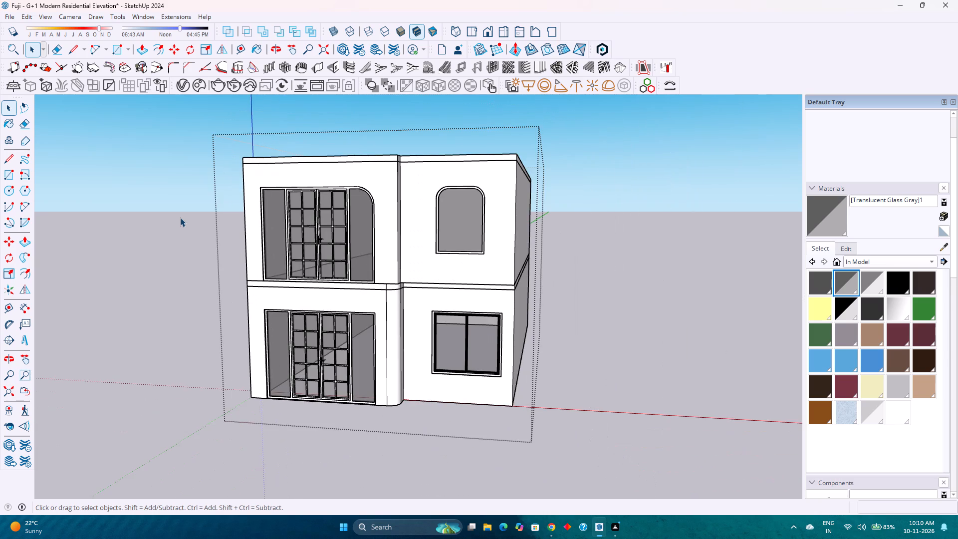
{"action": "scroll", "coordinate": [180, 218], "scroll_direction": "up", "scroll_amount": 3}
{"action": "scroll", "coordinate": [180, 218], "scroll_direction": "down", "scroll_amount": 4}
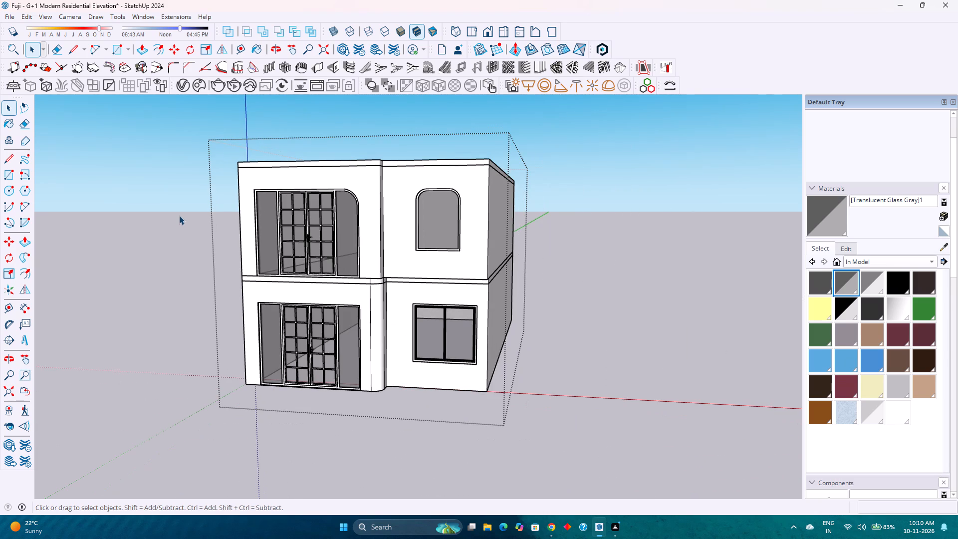
{"action": "scroll", "coordinate": [179, 216], "scroll_direction": "down", "scroll_amount": 3}
{"action": "scroll", "coordinate": [179, 216], "scroll_direction": "up", "scroll_amount": 4}
{"action": "scroll", "coordinate": [178, 216], "scroll_direction": "down", "scroll_amount": 3}
{"action": "scroll", "coordinate": [178, 216], "scroll_direction": "up", "scroll_amount": 6}
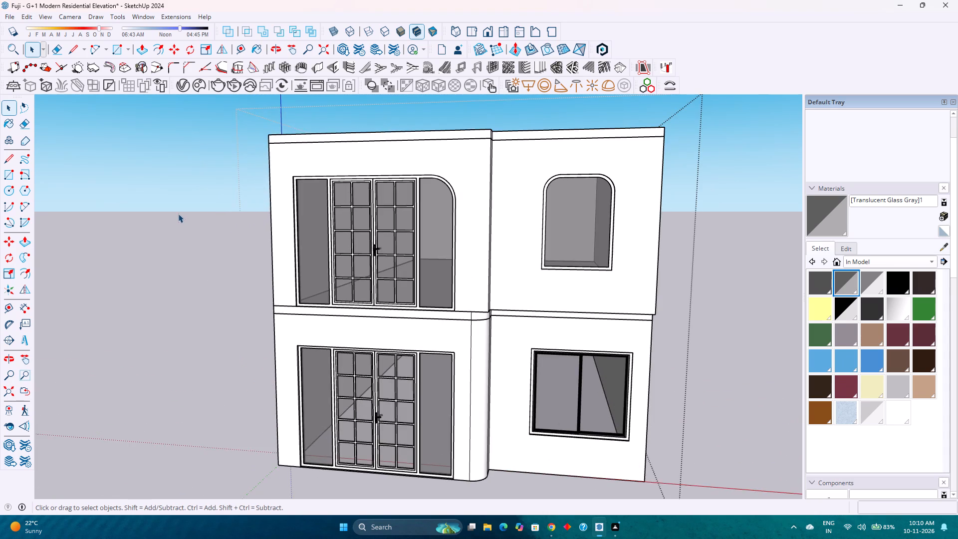
{"action": "scroll", "coordinate": [178, 214], "scroll_direction": "down", "scroll_amount": 2}
{"action": "scroll", "coordinate": [178, 214], "scroll_direction": "up", "scroll_amount": 2}
{"action": "scroll", "coordinate": [178, 214], "scroll_direction": "down", "scroll_amount": 2}
{"action": "scroll", "coordinate": [177, 214], "scroll_direction": "up", "scroll_amount": 2}
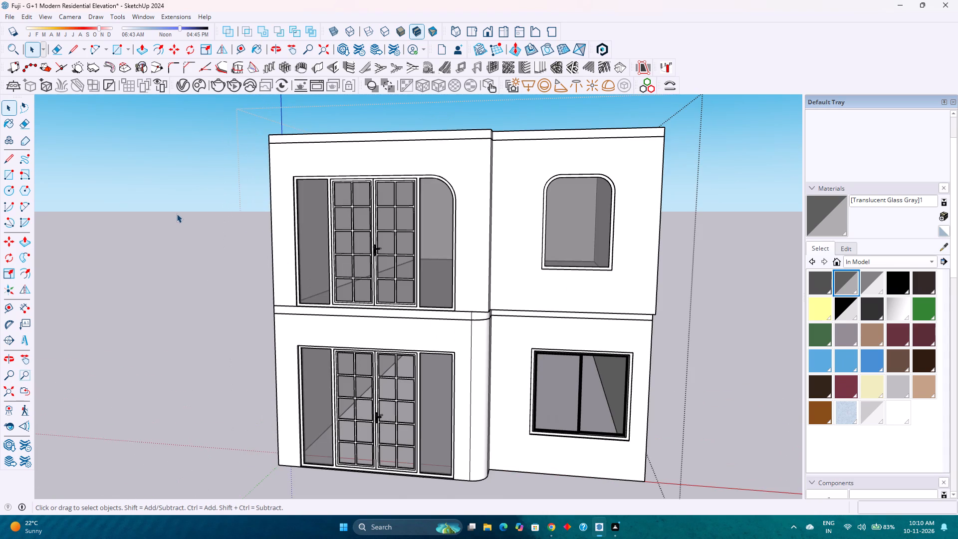
{"action": "scroll", "coordinate": [177, 214], "scroll_direction": "up", "scroll_amount": 1}
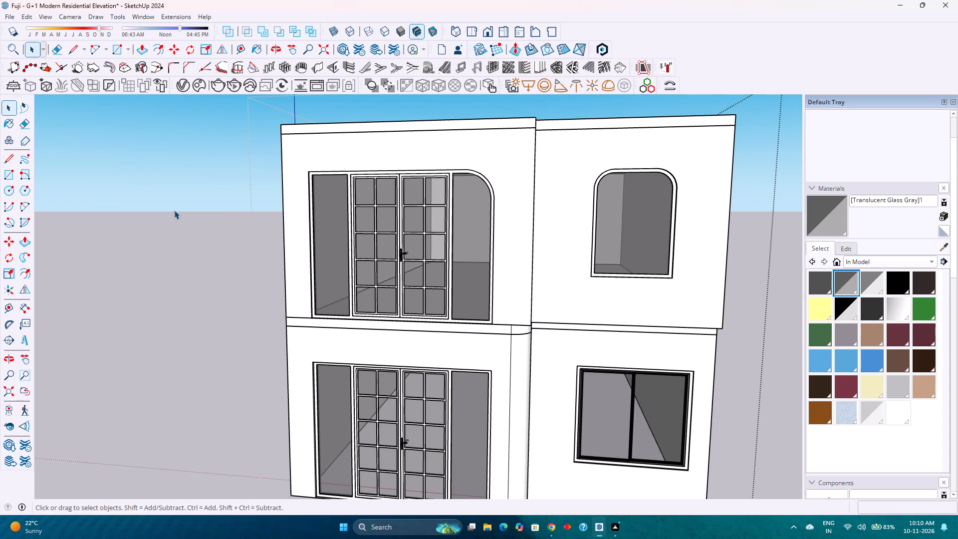
{"action": "scroll", "coordinate": [173, 208], "scroll_direction": "up", "scroll_amount": 1}
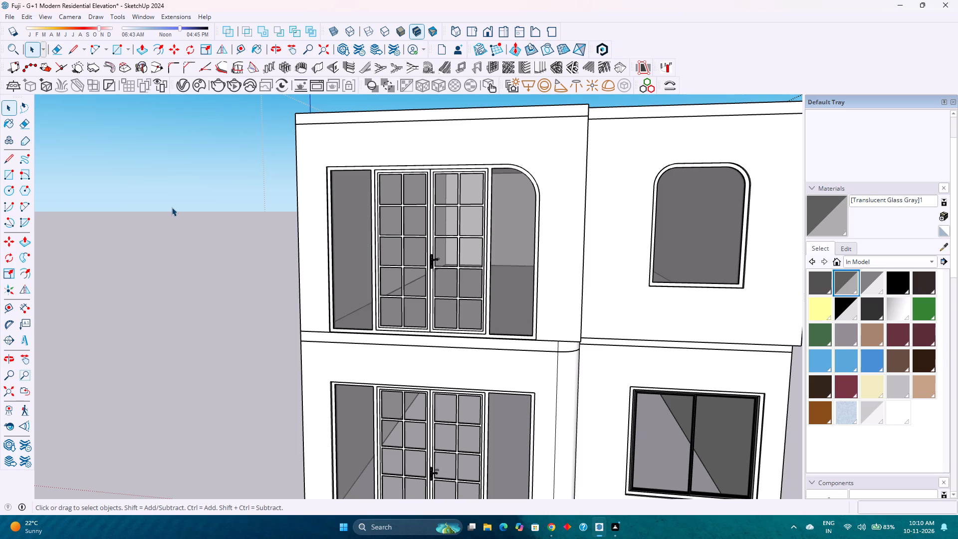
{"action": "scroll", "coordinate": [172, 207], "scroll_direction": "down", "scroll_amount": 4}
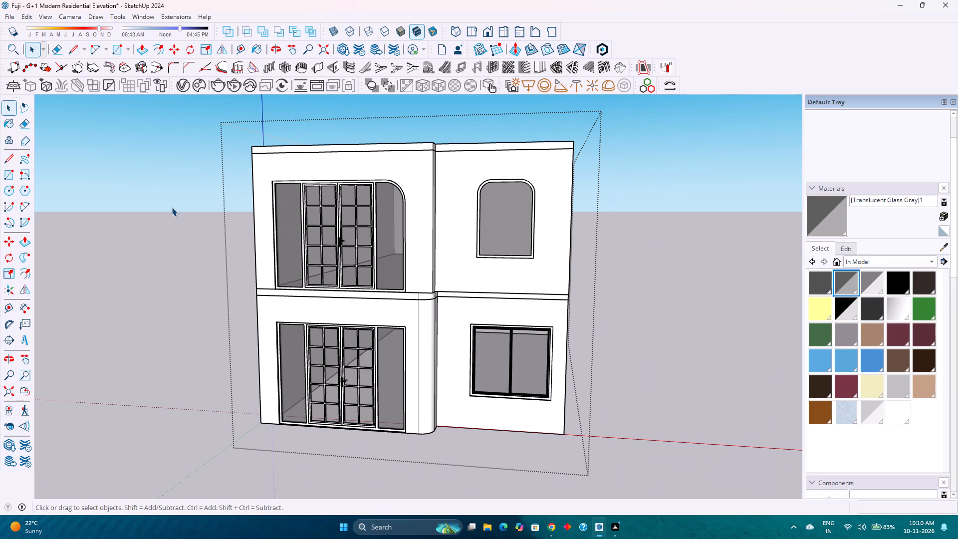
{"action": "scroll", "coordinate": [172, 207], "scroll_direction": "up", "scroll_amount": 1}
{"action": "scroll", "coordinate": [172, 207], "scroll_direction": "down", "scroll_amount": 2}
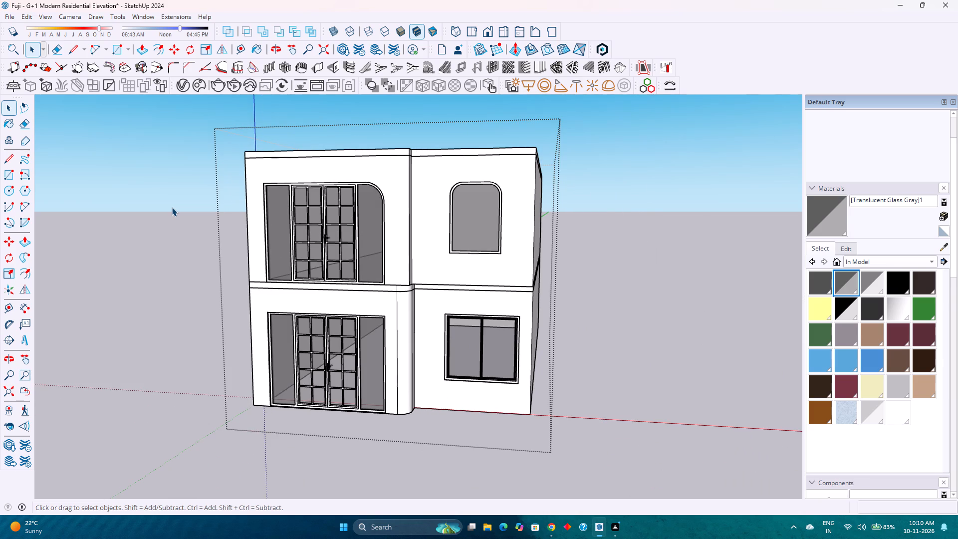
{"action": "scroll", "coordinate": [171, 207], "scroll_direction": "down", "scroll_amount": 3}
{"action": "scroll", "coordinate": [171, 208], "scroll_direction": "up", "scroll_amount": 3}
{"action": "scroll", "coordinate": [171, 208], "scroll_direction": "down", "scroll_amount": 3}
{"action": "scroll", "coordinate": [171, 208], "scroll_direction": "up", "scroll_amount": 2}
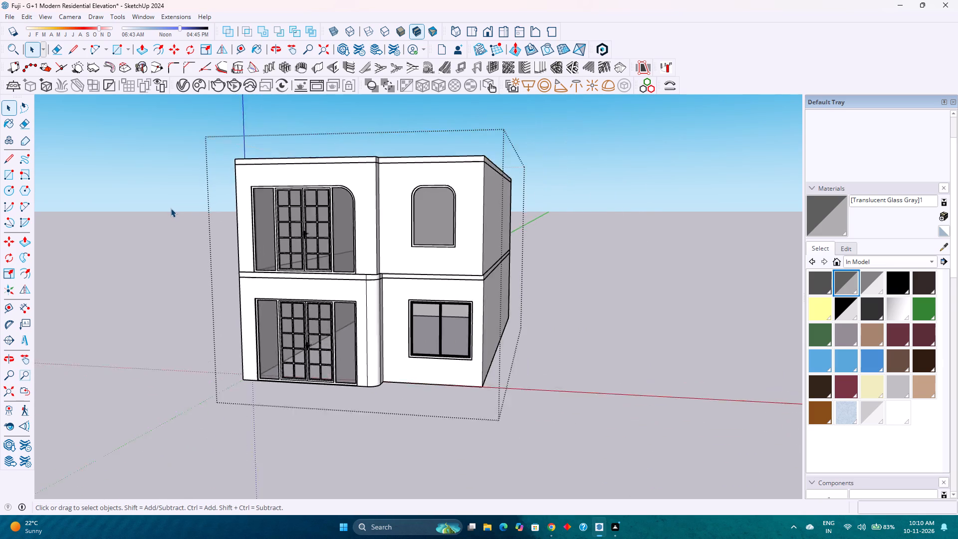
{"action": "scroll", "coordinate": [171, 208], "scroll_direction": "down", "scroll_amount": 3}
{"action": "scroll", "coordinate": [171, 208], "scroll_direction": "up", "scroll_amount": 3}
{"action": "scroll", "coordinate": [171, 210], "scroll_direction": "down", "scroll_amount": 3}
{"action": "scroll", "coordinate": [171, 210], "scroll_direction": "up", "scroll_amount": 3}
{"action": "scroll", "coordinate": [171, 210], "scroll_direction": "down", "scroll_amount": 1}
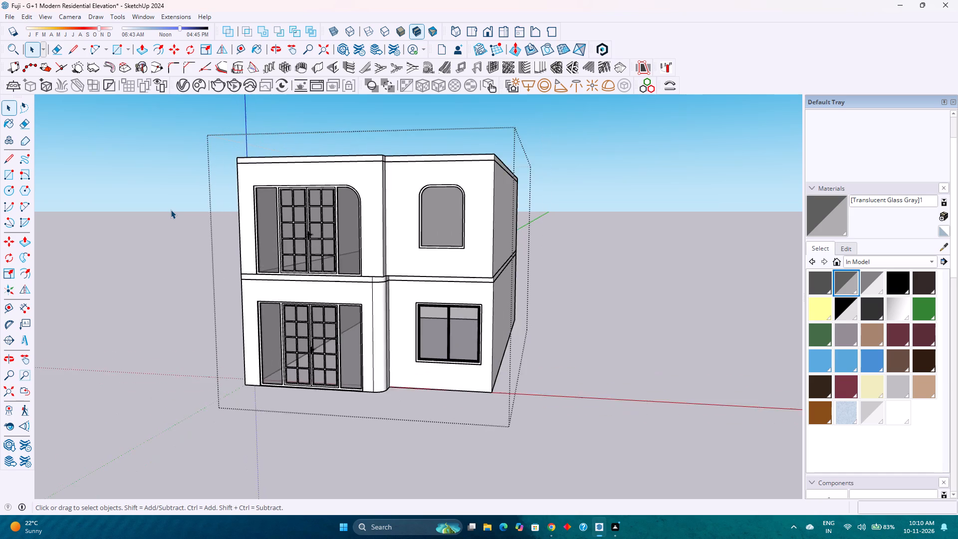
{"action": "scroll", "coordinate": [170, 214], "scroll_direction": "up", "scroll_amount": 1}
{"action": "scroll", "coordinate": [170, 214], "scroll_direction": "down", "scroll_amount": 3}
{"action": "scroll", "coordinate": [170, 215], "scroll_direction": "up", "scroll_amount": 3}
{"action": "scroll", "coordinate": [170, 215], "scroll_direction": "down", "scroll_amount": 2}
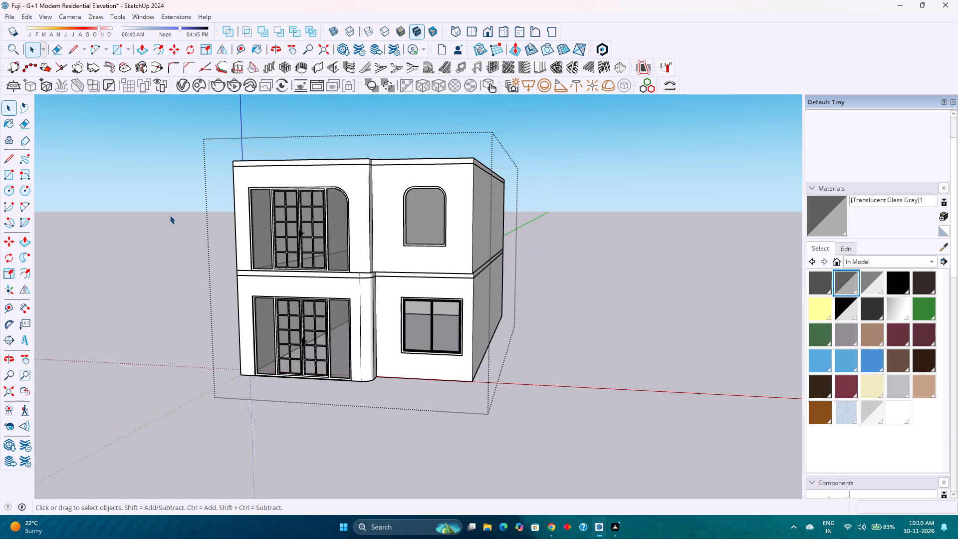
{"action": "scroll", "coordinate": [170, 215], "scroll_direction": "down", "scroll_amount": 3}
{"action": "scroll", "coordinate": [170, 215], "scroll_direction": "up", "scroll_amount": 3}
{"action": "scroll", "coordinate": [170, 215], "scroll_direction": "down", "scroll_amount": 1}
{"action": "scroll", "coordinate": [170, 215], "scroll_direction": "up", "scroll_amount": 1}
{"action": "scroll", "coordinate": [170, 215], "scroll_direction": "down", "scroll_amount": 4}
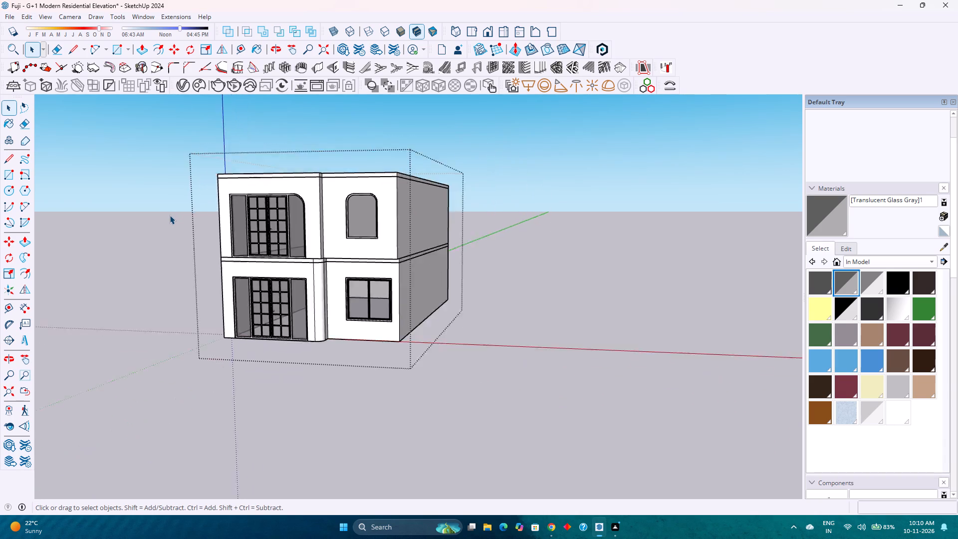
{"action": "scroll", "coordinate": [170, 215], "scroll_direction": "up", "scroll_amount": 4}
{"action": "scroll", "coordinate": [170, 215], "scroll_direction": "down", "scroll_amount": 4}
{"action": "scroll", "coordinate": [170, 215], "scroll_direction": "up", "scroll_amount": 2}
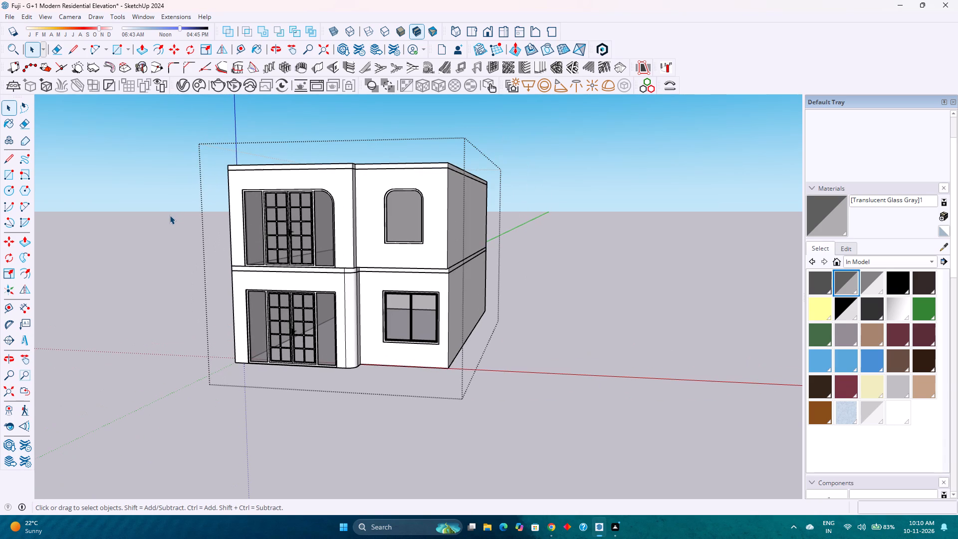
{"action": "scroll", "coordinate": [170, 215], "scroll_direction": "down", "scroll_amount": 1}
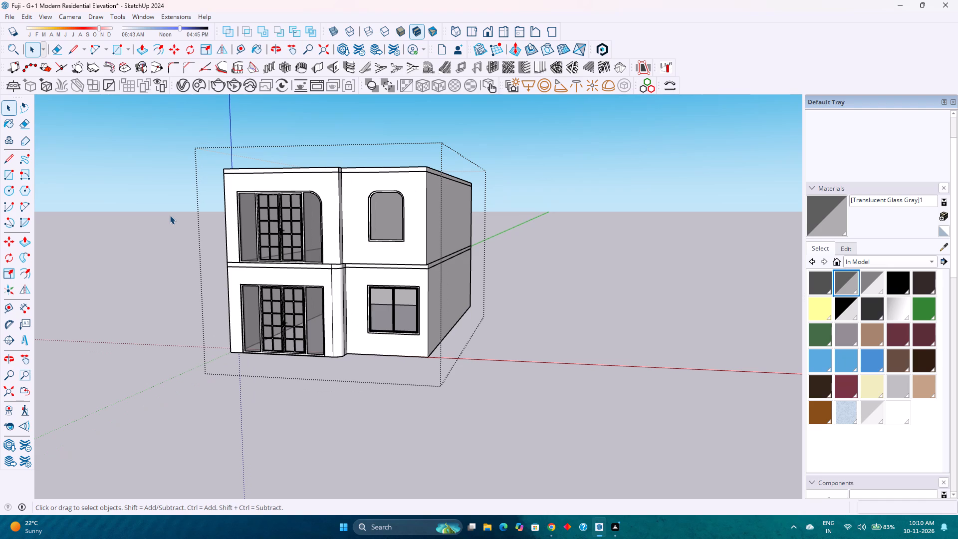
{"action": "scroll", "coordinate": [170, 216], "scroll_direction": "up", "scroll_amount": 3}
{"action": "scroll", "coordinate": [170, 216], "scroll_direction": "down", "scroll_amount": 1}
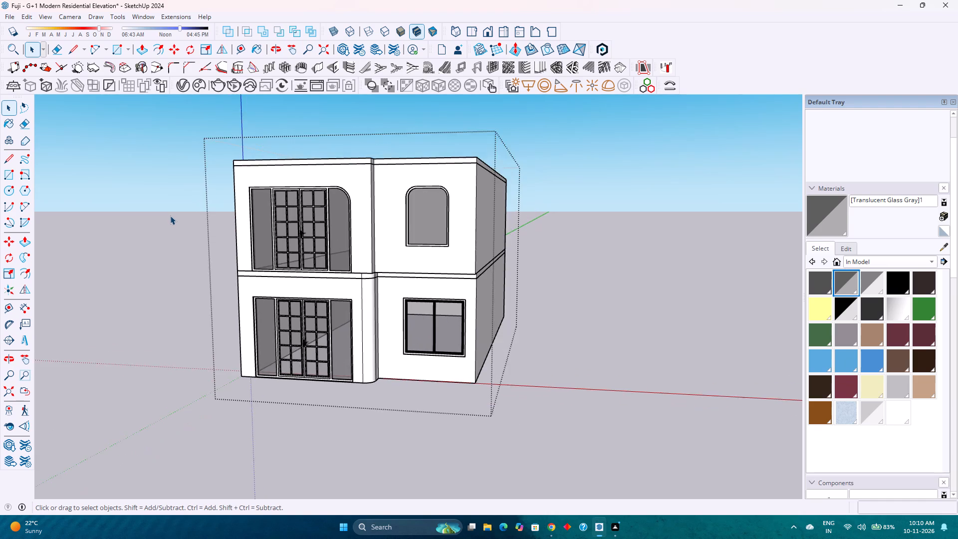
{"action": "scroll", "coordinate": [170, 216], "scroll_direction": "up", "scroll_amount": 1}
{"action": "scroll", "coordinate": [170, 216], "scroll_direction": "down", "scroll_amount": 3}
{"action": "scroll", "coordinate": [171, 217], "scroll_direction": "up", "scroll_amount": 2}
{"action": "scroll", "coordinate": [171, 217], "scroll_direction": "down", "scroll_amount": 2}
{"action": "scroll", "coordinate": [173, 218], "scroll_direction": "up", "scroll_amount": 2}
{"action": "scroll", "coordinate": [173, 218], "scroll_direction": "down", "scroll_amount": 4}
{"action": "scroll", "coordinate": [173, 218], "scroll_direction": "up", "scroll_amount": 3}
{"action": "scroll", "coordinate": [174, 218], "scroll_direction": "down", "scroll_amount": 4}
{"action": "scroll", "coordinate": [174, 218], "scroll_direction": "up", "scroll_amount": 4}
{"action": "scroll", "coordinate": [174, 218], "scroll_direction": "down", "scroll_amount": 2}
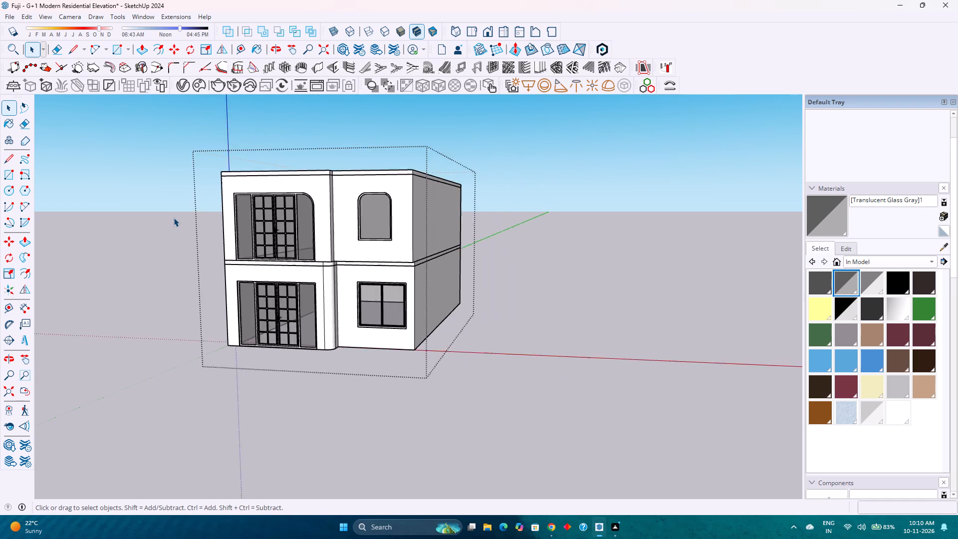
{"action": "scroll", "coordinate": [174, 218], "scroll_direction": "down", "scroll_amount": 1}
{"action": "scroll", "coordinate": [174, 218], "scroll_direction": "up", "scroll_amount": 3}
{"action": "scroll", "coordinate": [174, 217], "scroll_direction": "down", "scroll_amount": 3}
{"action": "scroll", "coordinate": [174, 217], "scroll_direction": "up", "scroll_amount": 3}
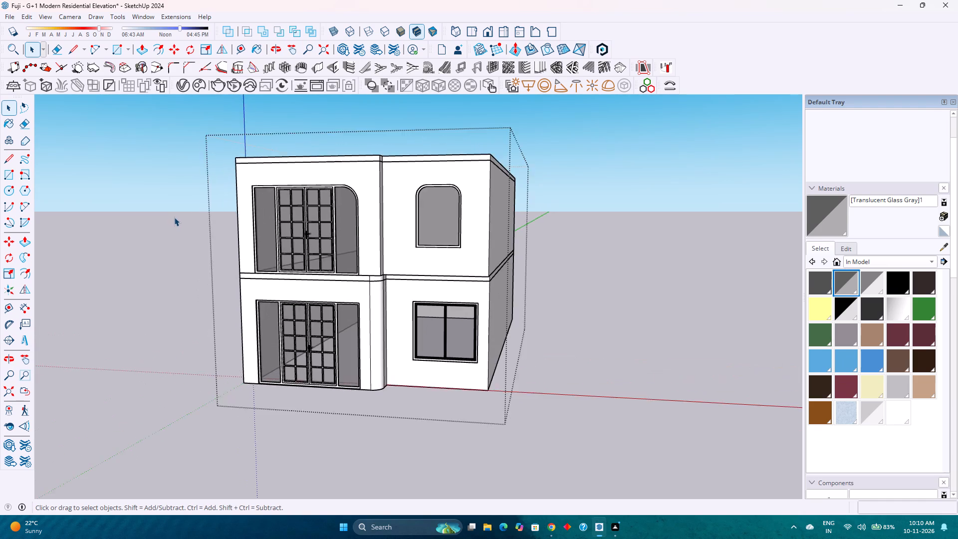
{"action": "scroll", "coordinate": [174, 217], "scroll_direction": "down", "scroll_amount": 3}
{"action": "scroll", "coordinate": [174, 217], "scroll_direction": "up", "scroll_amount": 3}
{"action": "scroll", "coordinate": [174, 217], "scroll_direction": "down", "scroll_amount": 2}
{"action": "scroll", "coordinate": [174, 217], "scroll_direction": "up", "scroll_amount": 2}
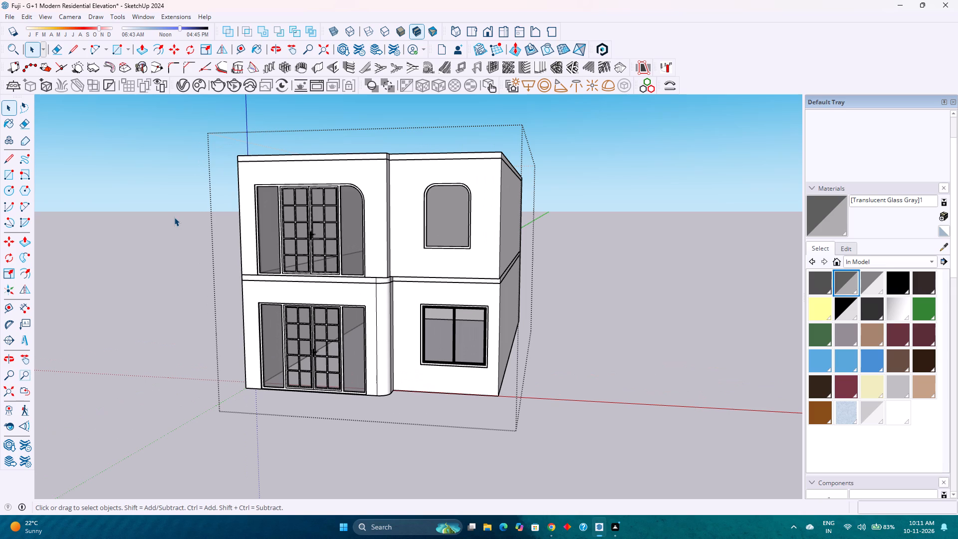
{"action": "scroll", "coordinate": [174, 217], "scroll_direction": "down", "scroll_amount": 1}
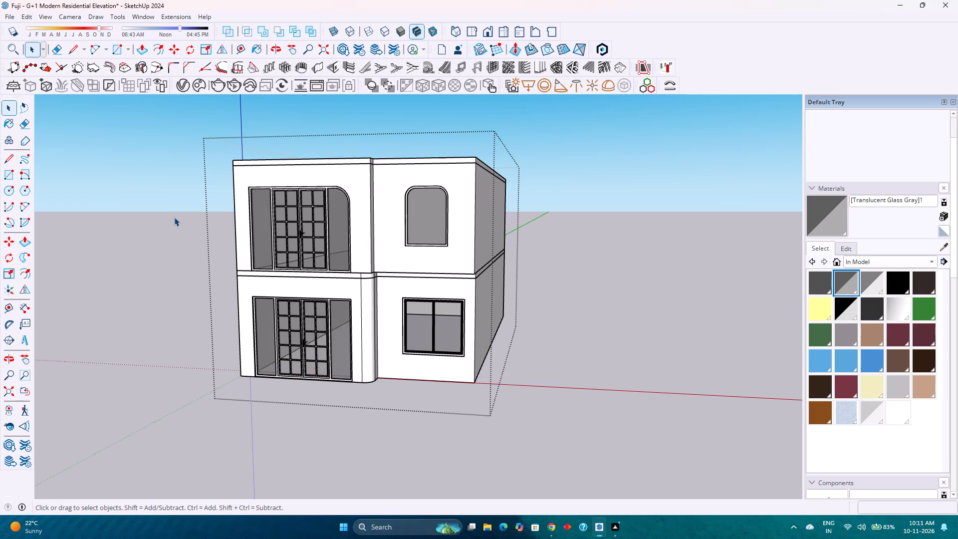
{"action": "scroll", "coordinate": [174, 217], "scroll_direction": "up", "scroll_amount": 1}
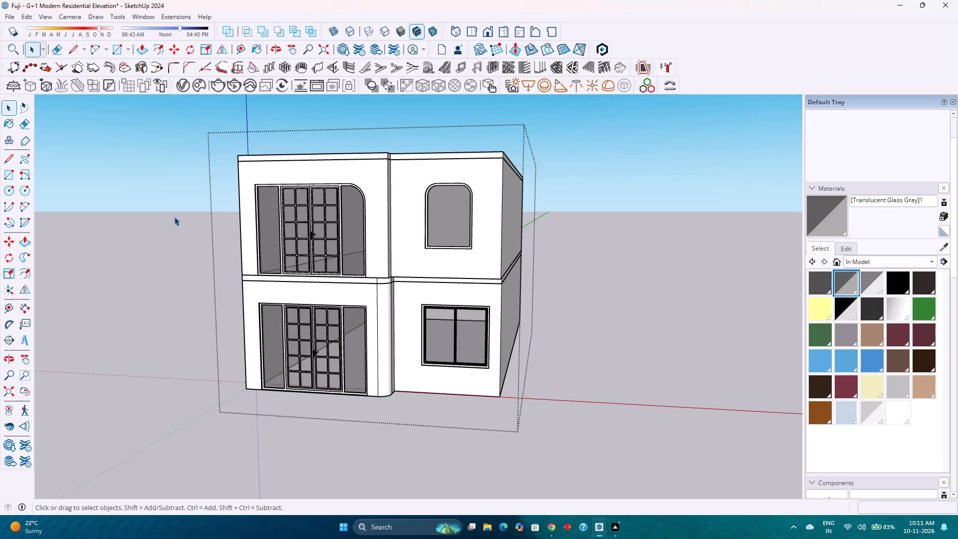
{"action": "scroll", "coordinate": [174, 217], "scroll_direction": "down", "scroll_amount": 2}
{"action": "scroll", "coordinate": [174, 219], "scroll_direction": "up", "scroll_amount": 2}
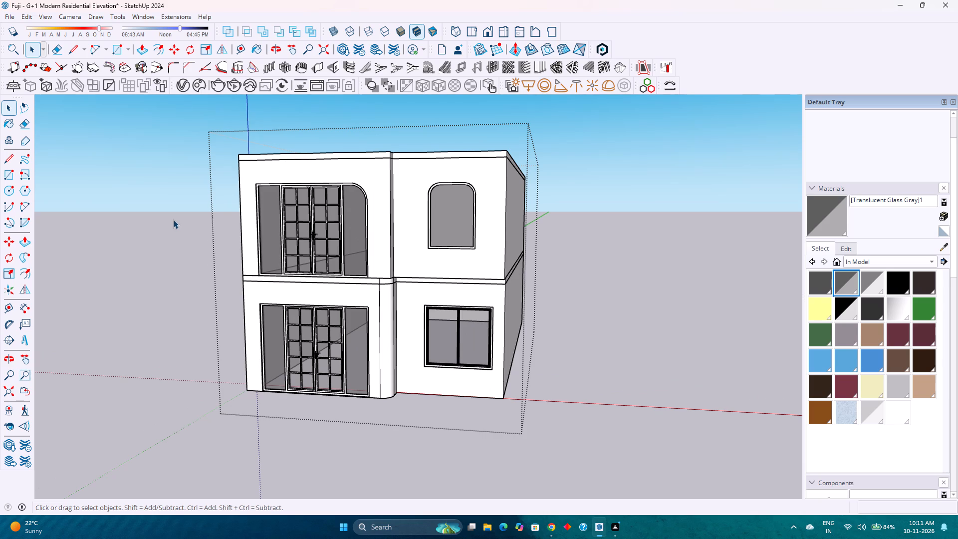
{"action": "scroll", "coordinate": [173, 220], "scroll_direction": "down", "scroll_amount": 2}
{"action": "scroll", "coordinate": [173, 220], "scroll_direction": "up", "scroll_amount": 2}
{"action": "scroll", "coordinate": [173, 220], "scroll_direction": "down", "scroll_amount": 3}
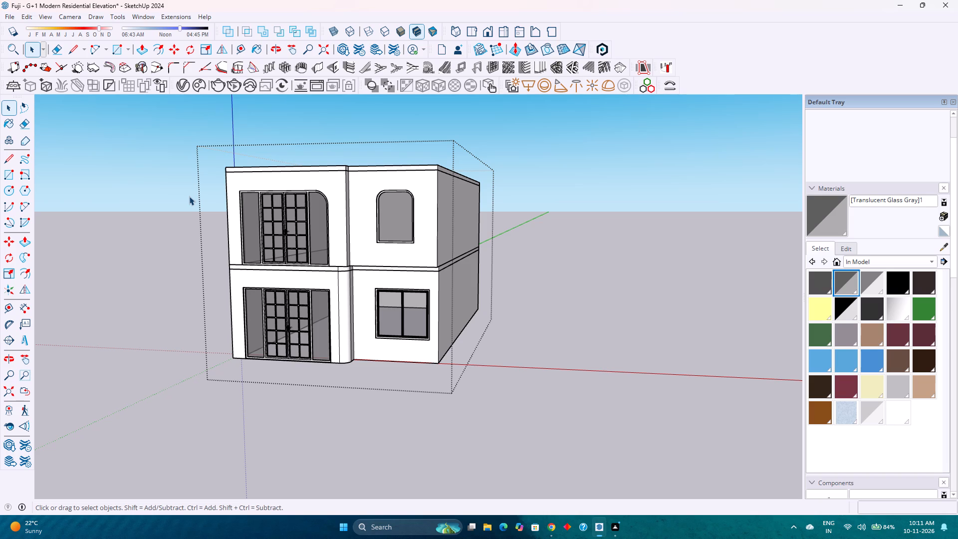
Examine the upper-floor glazed double door with its rounded corner and the slab band beneath it up close.
{"action": "scroll", "coordinate": [189, 196], "scroll_direction": "down", "scroll_amount": 4}
{"action": "scroll", "coordinate": [189, 196], "scroll_direction": "up", "scroll_amount": 12}
{"action": "scroll", "coordinate": [189, 197], "scroll_direction": "down", "scroll_amount": 4}
{"action": "scroll", "coordinate": [189, 197], "scroll_direction": "up", "scroll_amount": 4}
{"action": "scroll", "coordinate": [189, 197], "scroll_direction": "down", "scroll_amount": 2}
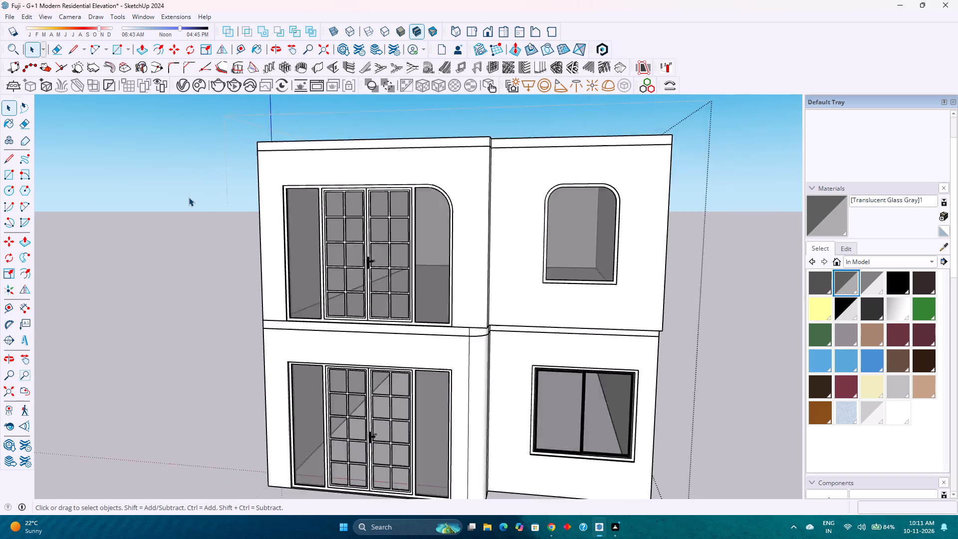
{"action": "scroll", "coordinate": [189, 197], "scroll_direction": "down", "scroll_amount": 2}
{"action": "scroll", "coordinate": [189, 197], "scroll_direction": "up", "scroll_amount": 5}
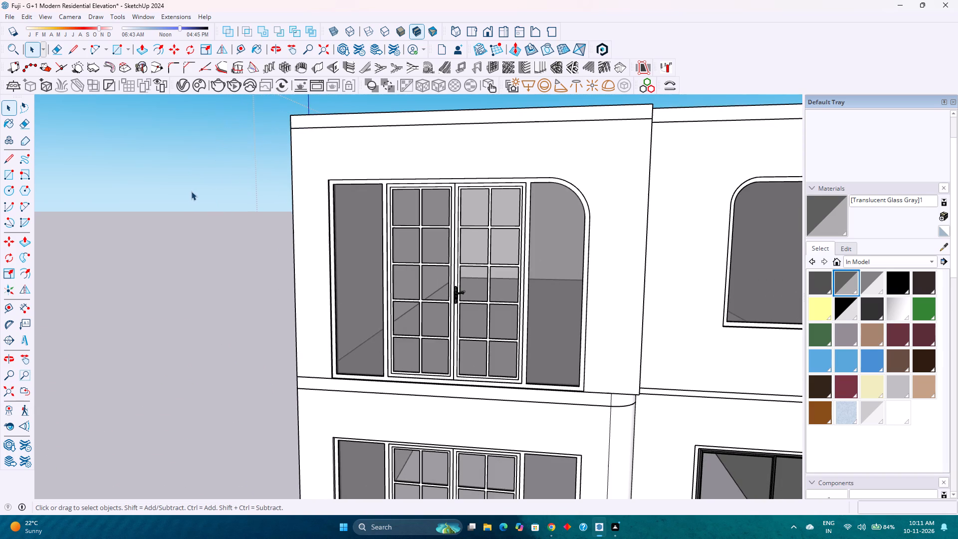
{"action": "scroll", "coordinate": [195, 188], "scroll_direction": "up", "scroll_amount": 4}
{"action": "scroll", "coordinate": [196, 189], "scroll_direction": "down", "scroll_amount": 12}
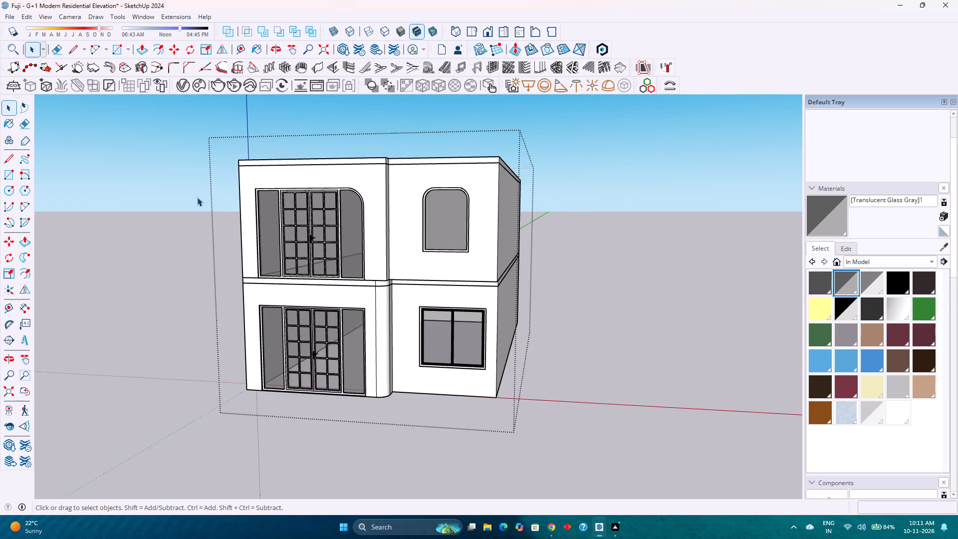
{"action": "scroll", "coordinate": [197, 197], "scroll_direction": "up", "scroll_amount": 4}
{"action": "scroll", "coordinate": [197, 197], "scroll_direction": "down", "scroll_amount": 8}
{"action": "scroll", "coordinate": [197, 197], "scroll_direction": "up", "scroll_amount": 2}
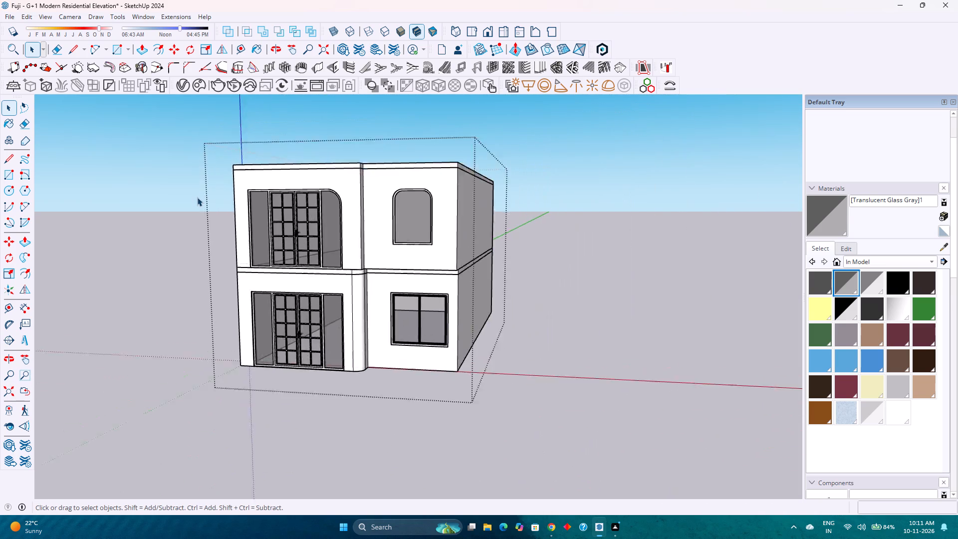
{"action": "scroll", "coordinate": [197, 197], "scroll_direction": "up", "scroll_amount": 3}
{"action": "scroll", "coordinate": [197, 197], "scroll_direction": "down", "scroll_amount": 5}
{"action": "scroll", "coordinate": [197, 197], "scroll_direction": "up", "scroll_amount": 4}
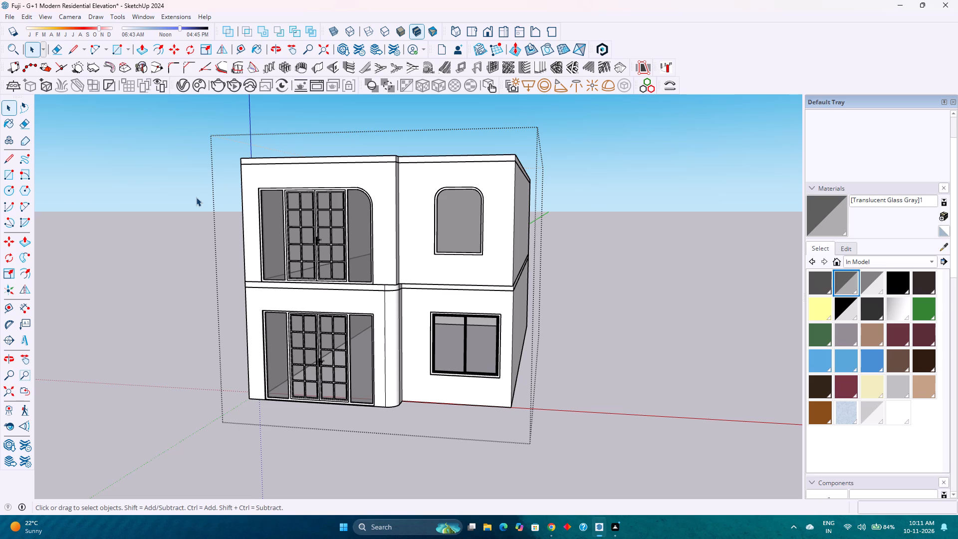
Examine the full front elevation at near and far distances, including the openings of both storeys and the slab bands.
{"action": "scroll", "coordinate": [196, 197], "scroll_direction": "down", "scroll_amount": 4}
{"action": "scroll", "coordinate": [196, 197], "scroll_direction": "up", "scroll_amount": 8}
{"action": "scroll", "coordinate": [196, 197], "scroll_direction": "down", "scroll_amount": 3}
{"action": "scroll", "coordinate": [196, 197], "scroll_direction": "up", "scroll_amount": 2}
{"action": "scroll", "coordinate": [196, 197], "scroll_direction": "down", "scroll_amount": 2}
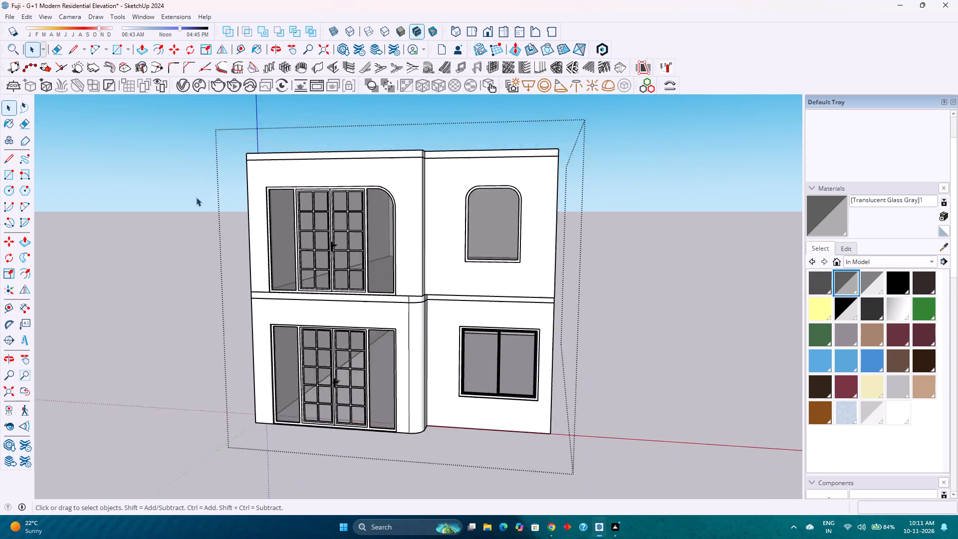
{"action": "scroll", "coordinate": [196, 197], "scroll_direction": "up", "scroll_amount": 1}
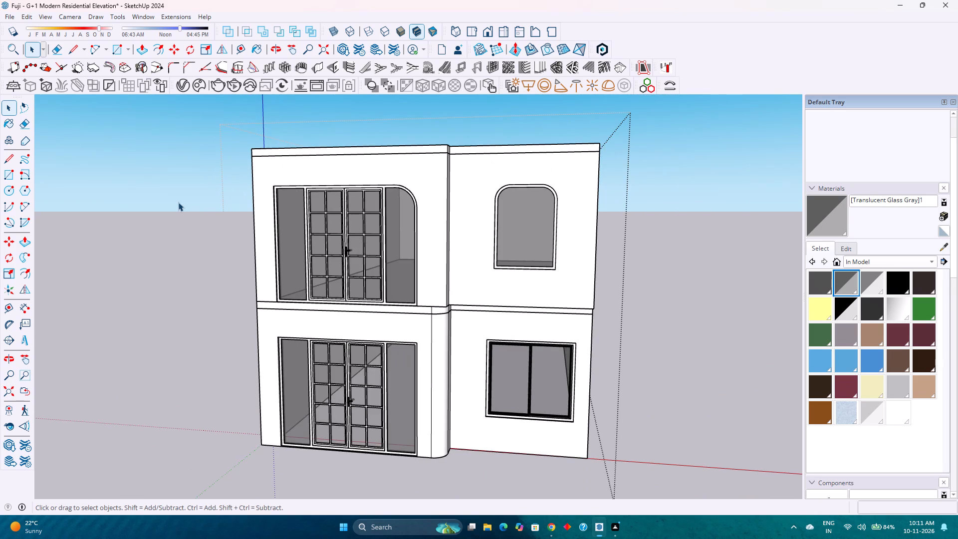
{"action": "scroll", "coordinate": [208, 216], "scroll_direction": "down", "scroll_amount": 3}
{"action": "scroll", "coordinate": [208, 216], "scroll_direction": "up", "scroll_amount": 3}
{"action": "scroll", "coordinate": [208, 216], "scroll_direction": "down", "scroll_amount": 3}
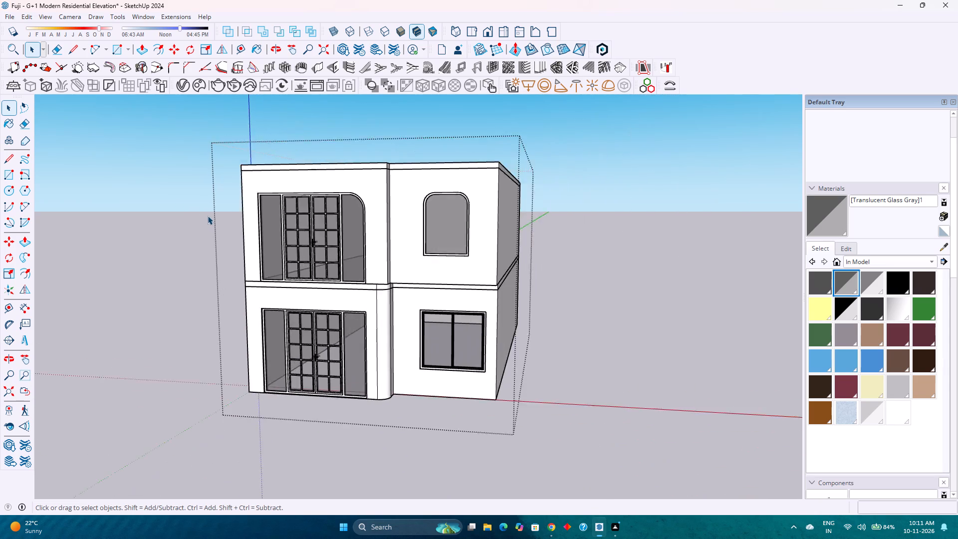
{"action": "scroll", "coordinate": [208, 216], "scroll_direction": "up", "scroll_amount": 3}
{"action": "scroll", "coordinate": [207, 216], "scroll_direction": "down", "scroll_amount": 3}
{"action": "scroll", "coordinate": [207, 216], "scroll_direction": "up", "scroll_amount": 3}
{"action": "scroll", "coordinate": [207, 216], "scroll_direction": "down", "scroll_amount": 4}
{"action": "scroll", "coordinate": [207, 216], "scroll_direction": "up", "scroll_amount": 5}
{"action": "scroll", "coordinate": [207, 216], "scroll_direction": "down", "scroll_amount": 3}
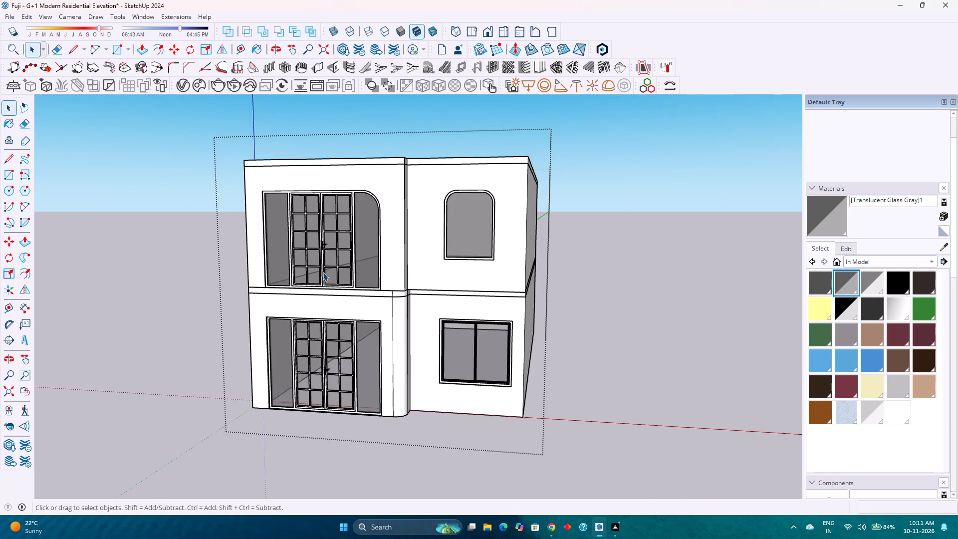
Orbit around the house and return to a slightly raised front view showing both storeys.
{"action": "middle_click_drag", "start_coordinate": [319, 271], "coordinate": [170, 321]}
{"action": "middle_click_drag", "start_coordinate": [269, 337], "coordinate": [439, 302]}
{"action": "scroll", "coordinate": [411, 269], "scroll_direction": "down", "scroll_amount": 2}
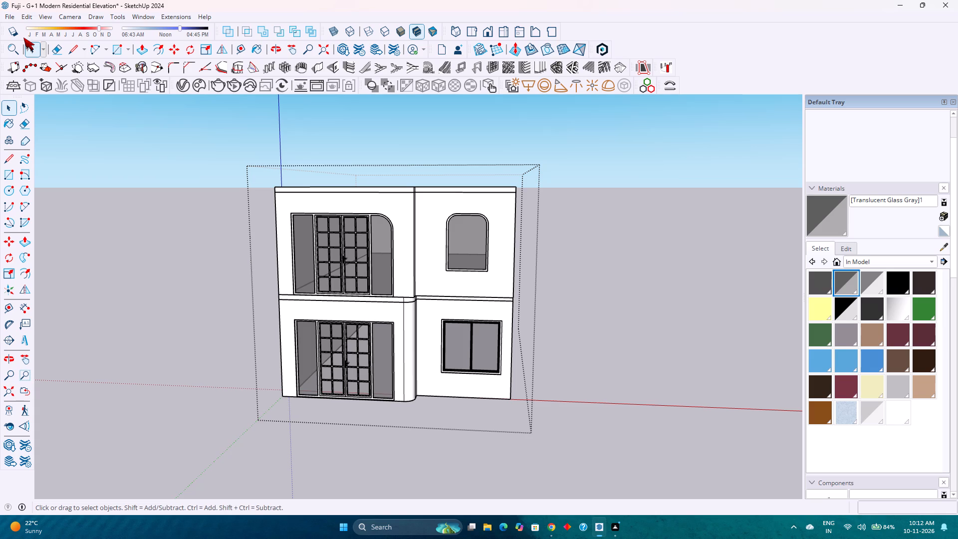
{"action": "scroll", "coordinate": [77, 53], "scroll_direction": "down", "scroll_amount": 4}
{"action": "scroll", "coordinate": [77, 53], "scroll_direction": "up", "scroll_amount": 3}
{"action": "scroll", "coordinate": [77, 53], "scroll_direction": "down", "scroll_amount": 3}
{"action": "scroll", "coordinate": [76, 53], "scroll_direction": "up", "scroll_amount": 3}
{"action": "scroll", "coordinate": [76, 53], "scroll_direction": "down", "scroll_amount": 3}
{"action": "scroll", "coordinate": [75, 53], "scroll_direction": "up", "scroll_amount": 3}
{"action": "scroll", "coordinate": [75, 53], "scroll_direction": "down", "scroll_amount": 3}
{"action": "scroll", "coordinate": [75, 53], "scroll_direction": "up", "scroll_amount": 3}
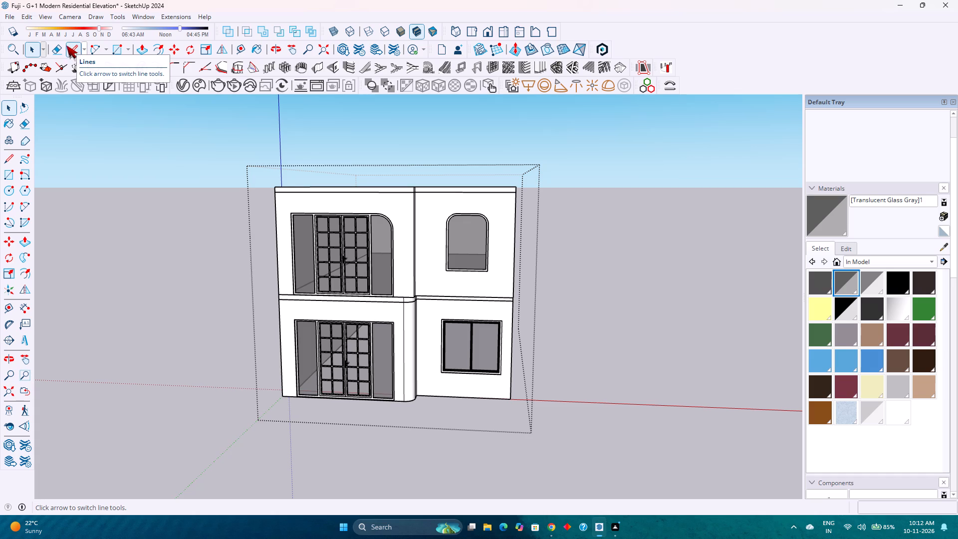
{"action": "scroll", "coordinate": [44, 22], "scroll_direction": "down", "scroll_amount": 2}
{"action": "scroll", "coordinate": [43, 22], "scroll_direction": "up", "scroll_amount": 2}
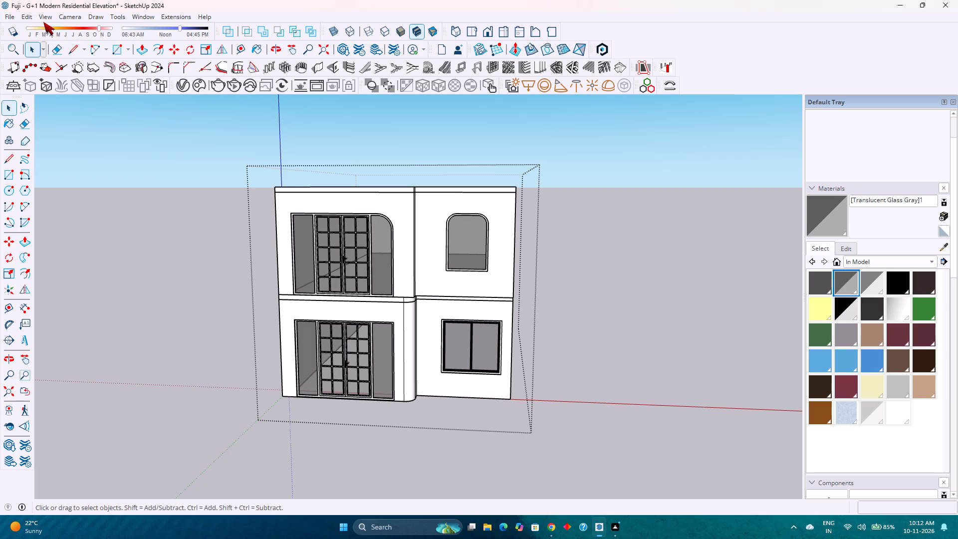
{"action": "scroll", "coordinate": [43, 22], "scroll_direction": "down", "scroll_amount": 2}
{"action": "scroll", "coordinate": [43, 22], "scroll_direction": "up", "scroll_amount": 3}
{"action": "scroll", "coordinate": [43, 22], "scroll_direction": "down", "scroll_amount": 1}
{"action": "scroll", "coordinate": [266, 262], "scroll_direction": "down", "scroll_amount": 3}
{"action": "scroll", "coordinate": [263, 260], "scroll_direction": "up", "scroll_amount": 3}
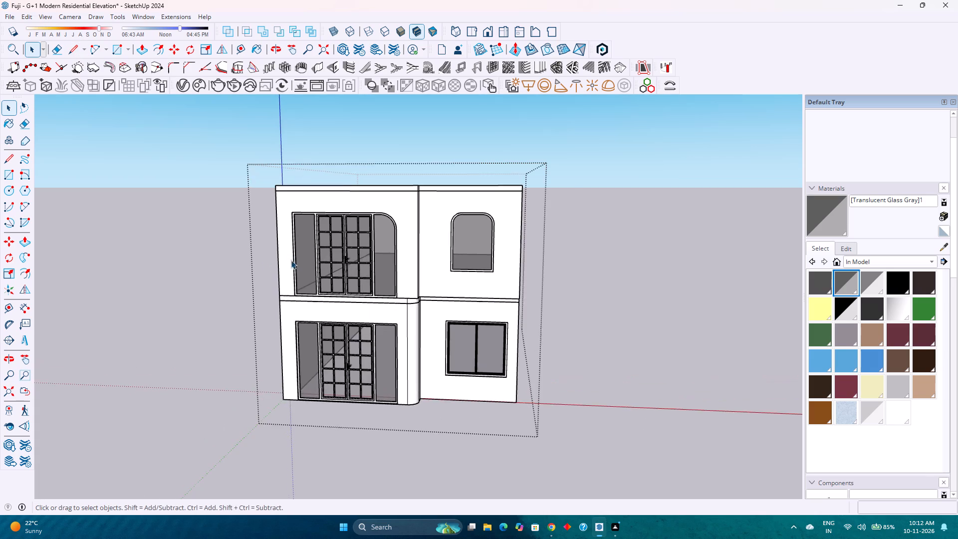
Examine the glazed double doors, arched upper window and sliding lower window of the facade from closer range.
{"action": "scroll", "coordinate": [293, 260], "scroll_direction": "up", "scroll_amount": 1}
{"action": "scroll", "coordinate": [293, 260], "scroll_direction": "down", "scroll_amount": 4}
{"action": "scroll", "coordinate": [293, 260], "scroll_direction": "up", "scroll_amount": 4}
{"action": "scroll", "coordinate": [293, 260], "scroll_direction": "down", "scroll_amount": 4}
{"action": "scroll", "coordinate": [293, 260], "scroll_direction": "up", "scroll_amount": 4}
{"action": "scroll", "coordinate": [293, 260], "scroll_direction": "down", "scroll_amount": 4}
{"action": "scroll", "coordinate": [293, 260], "scroll_direction": "up", "scroll_amount": 8}
{"action": "scroll", "coordinate": [289, 258], "scroll_direction": "down", "scroll_amount": 2}
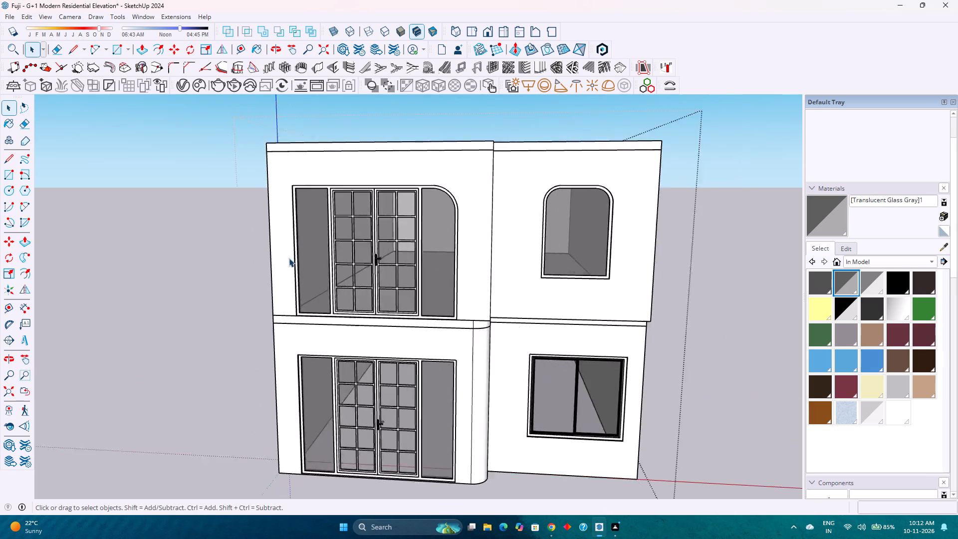
{"action": "scroll", "coordinate": [289, 258], "scroll_direction": "down", "scroll_amount": 6}
{"action": "scroll", "coordinate": [307, 263], "scroll_direction": "up", "scroll_amount": 3}
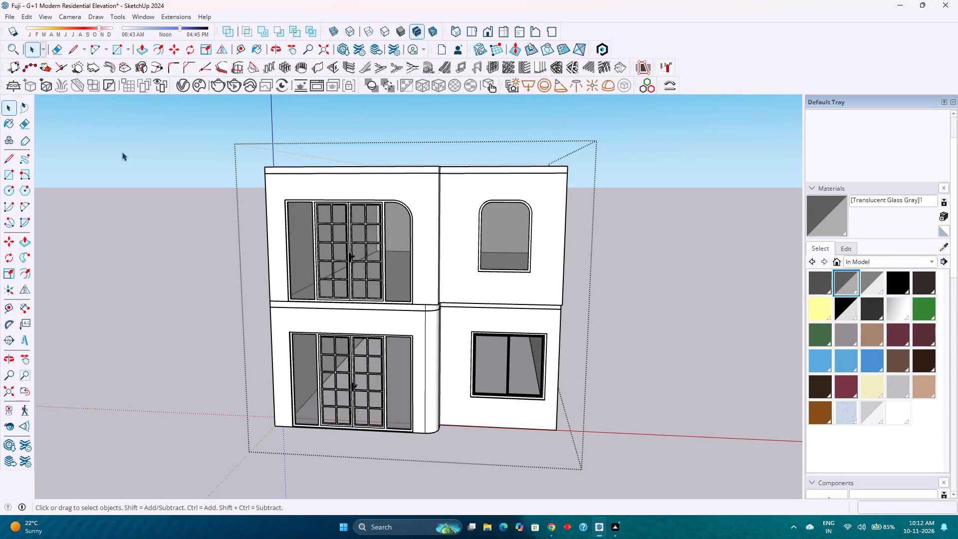
{"action": "scroll", "coordinate": [85, 74], "scroll_direction": "down", "scroll_amount": 4}
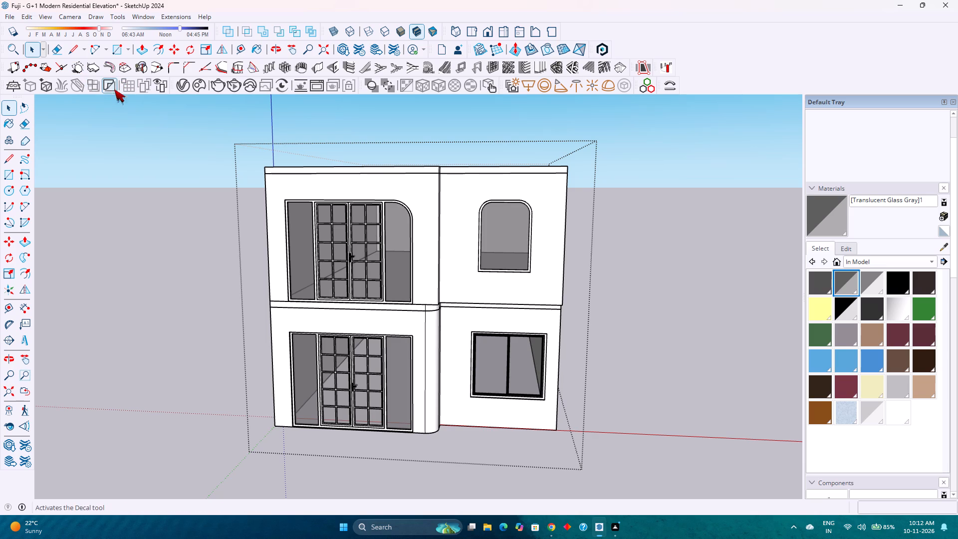
{"action": "scroll", "coordinate": [356, 249], "scroll_direction": "up", "scroll_amount": 4}
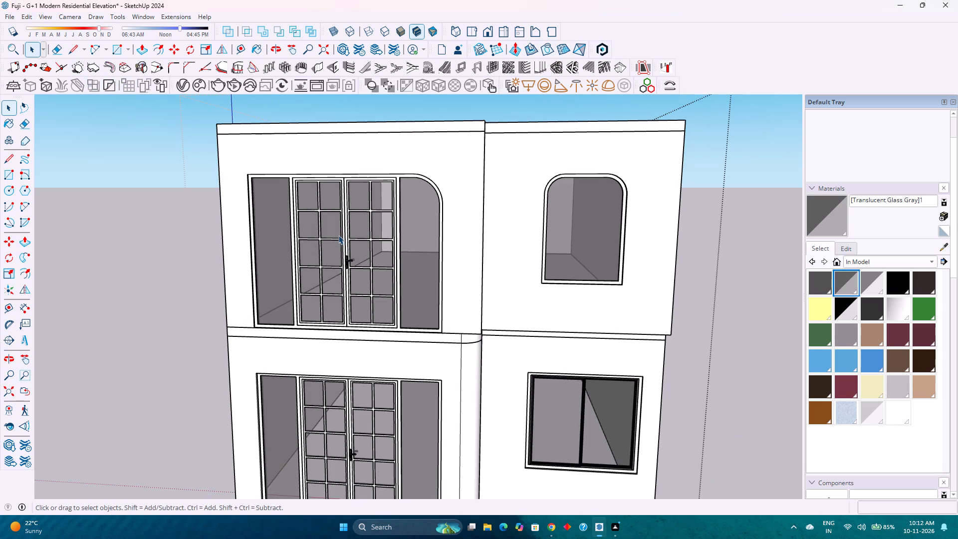
{"action": "scroll", "coordinate": [338, 235], "scroll_direction": "down", "scroll_amount": 1}
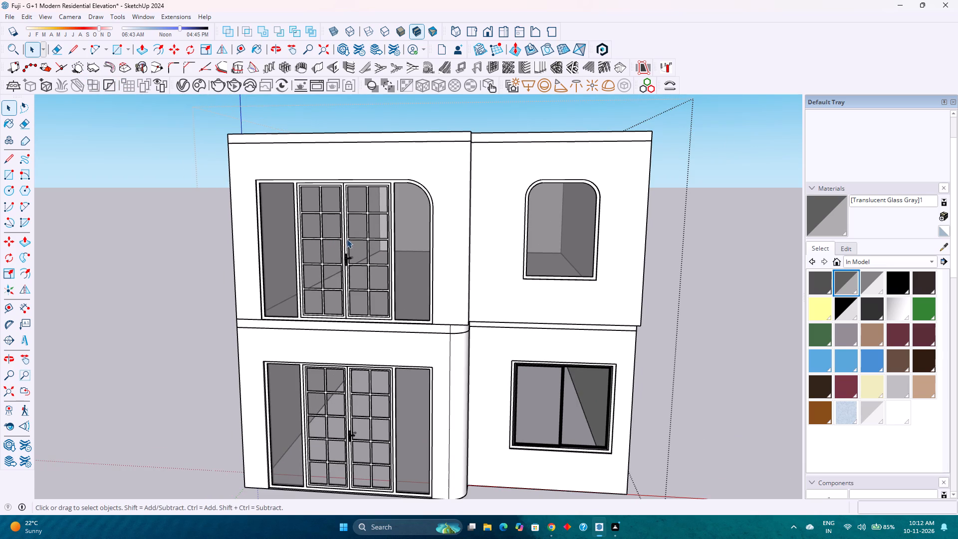
{"action": "scroll", "coordinate": [340, 237], "scroll_direction": "down", "scroll_amount": 3}
{"action": "scroll", "coordinate": [339, 237], "scroll_direction": "up", "scroll_amount": 3}
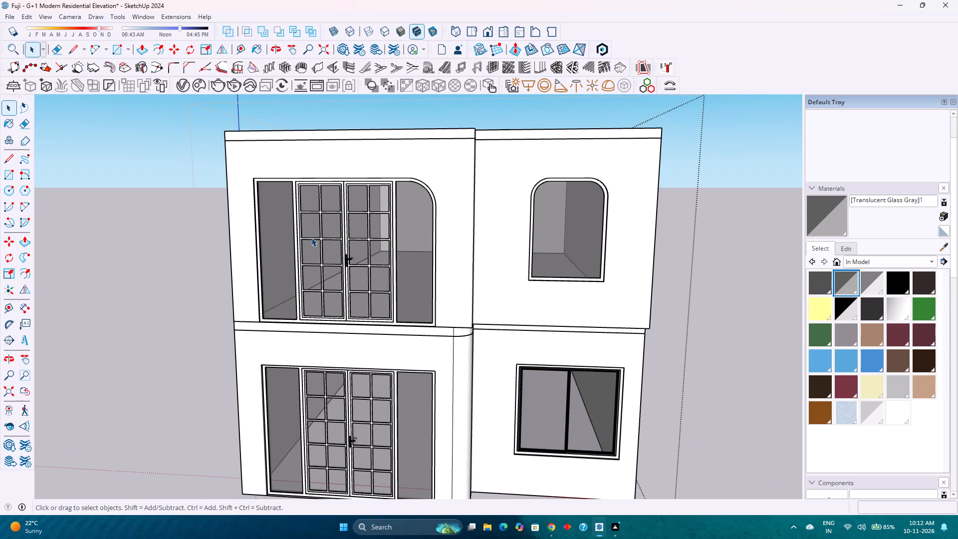
{"action": "scroll", "coordinate": [264, 241], "scroll_direction": "down", "scroll_amount": 3}
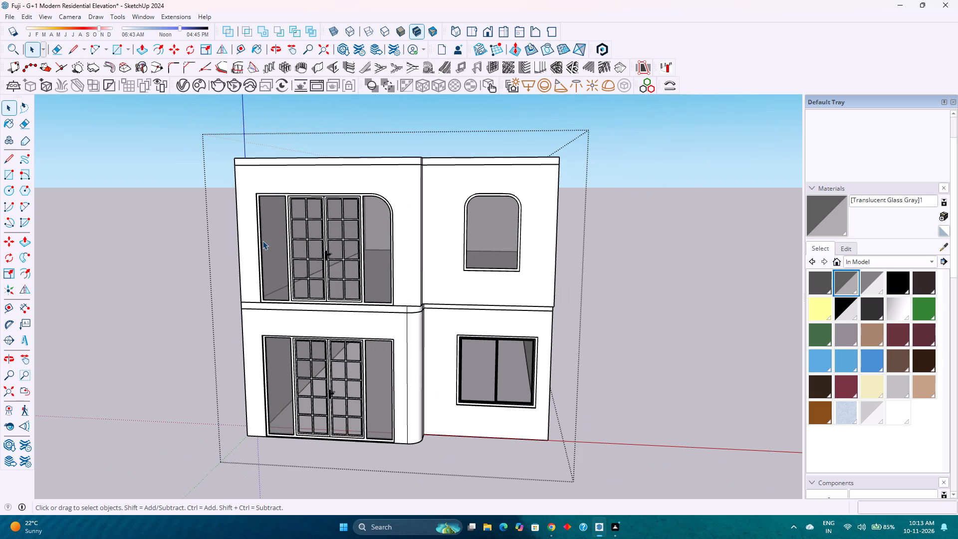
Examine the overall two-storey front massing from farther away and again closer, including the roof edge and curved wall corner.
{"action": "scroll", "coordinate": [262, 241], "scroll_direction": "down", "scroll_amount": 3}
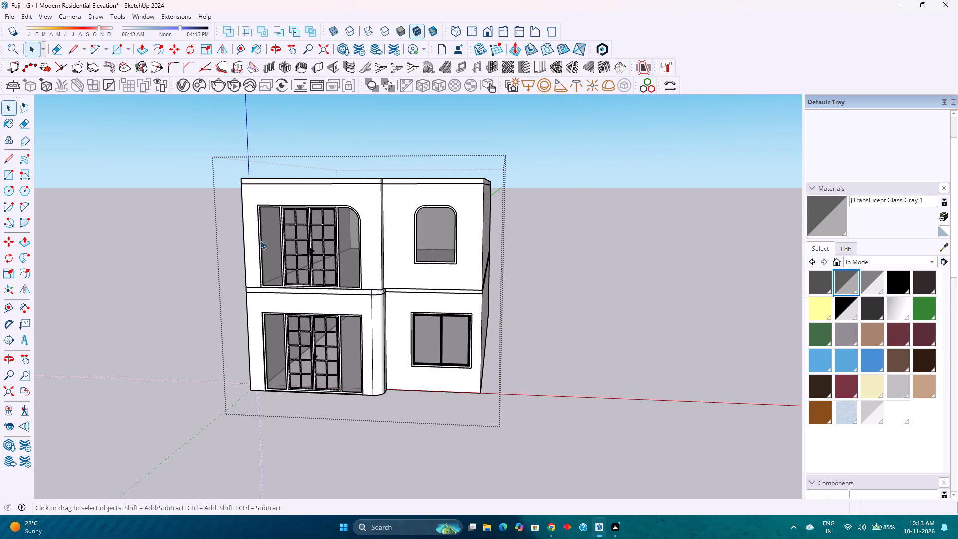
{"action": "scroll", "coordinate": [259, 239], "scroll_direction": "down", "scroll_amount": 3}
{"action": "scroll", "coordinate": [260, 237], "scroll_direction": "up", "scroll_amount": 3}
{"action": "scroll", "coordinate": [260, 237], "scroll_direction": "down", "scroll_amount": 1}
{"action": "scroll", "coordinate": [266, 240], "scroll_direction": "up", "scroll_amount": 2}
{"action": "scroll", "coordinate": [269, 241], "scroll_direction": "down", "scroll_amount": 3}
{"action": "scroll", "coordinate": [269, 241], "scroll_direction": "up", "scroll_amount": 2}
{"action": "scroll", "coordinate": [303, 272], "scroll_direction": "up", "scroll_amount": 5}
{"action": "scroll", "coordinate": [310, 271], "scroll_direction": "down", "scroll_amount": 2}
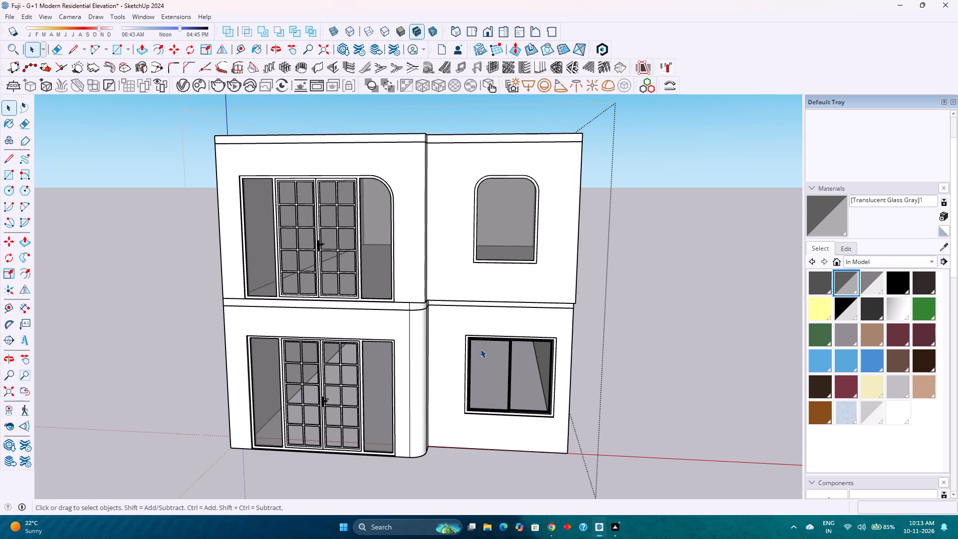
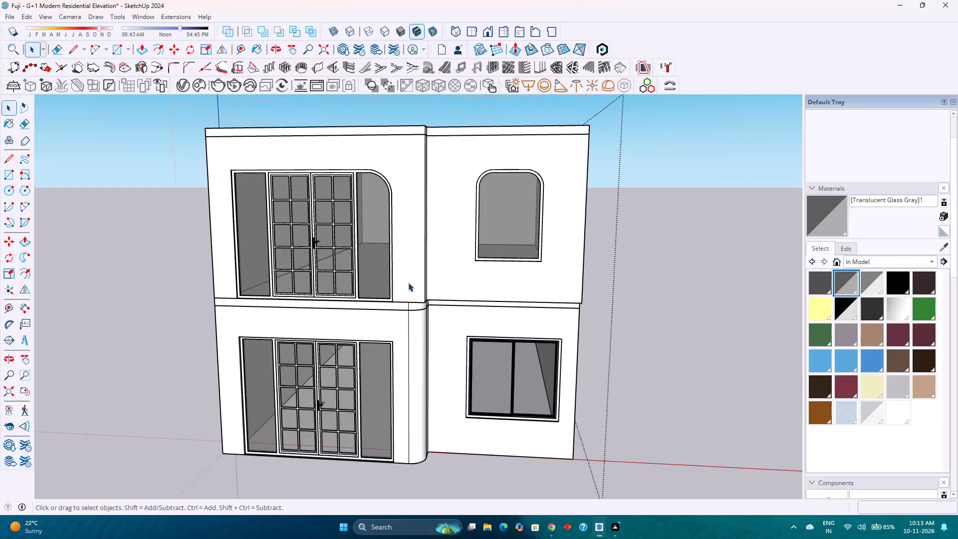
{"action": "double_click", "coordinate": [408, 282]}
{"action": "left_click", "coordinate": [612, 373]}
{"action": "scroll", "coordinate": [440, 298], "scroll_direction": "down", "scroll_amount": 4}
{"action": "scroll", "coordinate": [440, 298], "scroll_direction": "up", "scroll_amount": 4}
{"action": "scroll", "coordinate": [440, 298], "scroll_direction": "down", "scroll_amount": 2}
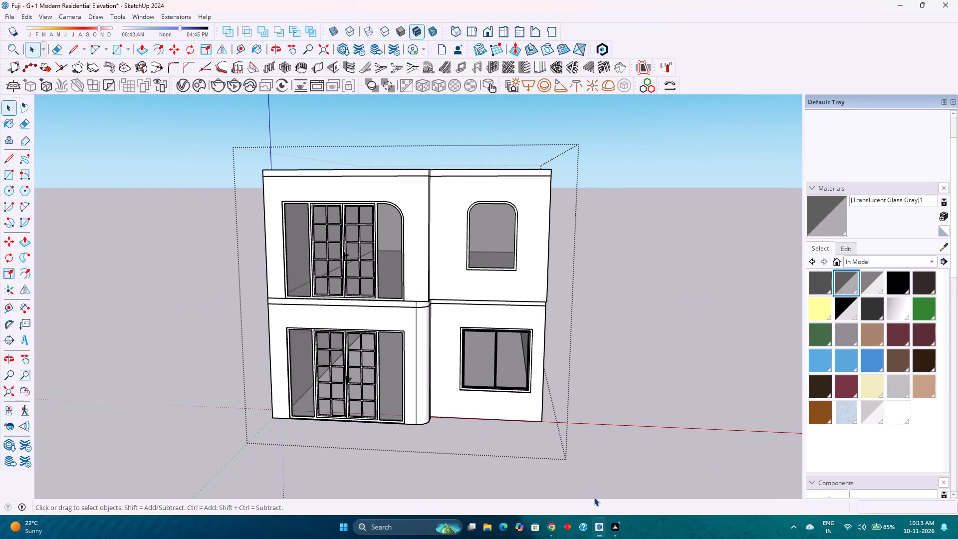
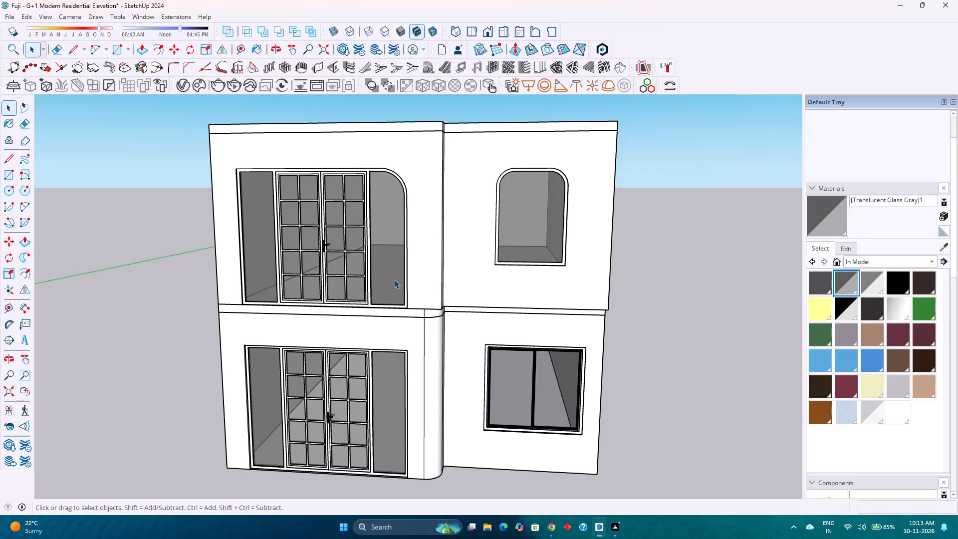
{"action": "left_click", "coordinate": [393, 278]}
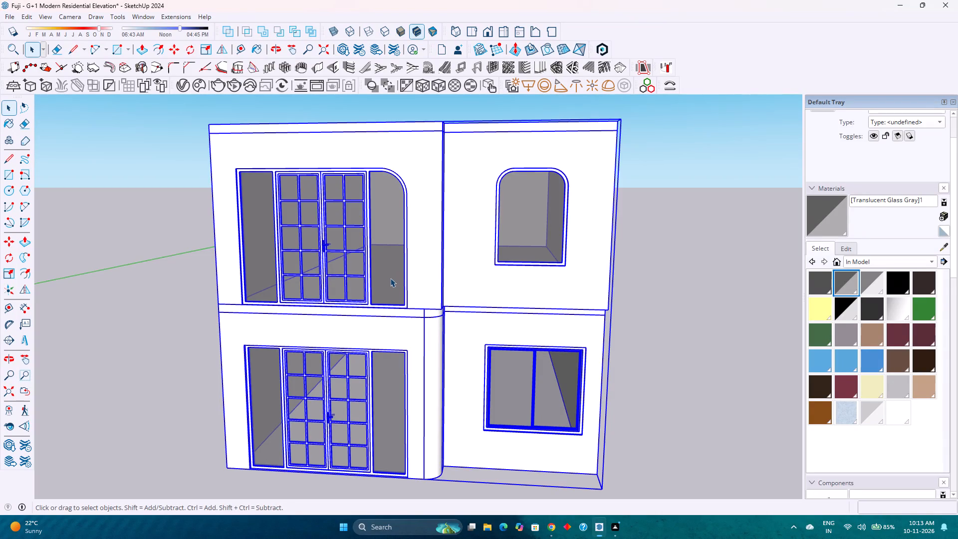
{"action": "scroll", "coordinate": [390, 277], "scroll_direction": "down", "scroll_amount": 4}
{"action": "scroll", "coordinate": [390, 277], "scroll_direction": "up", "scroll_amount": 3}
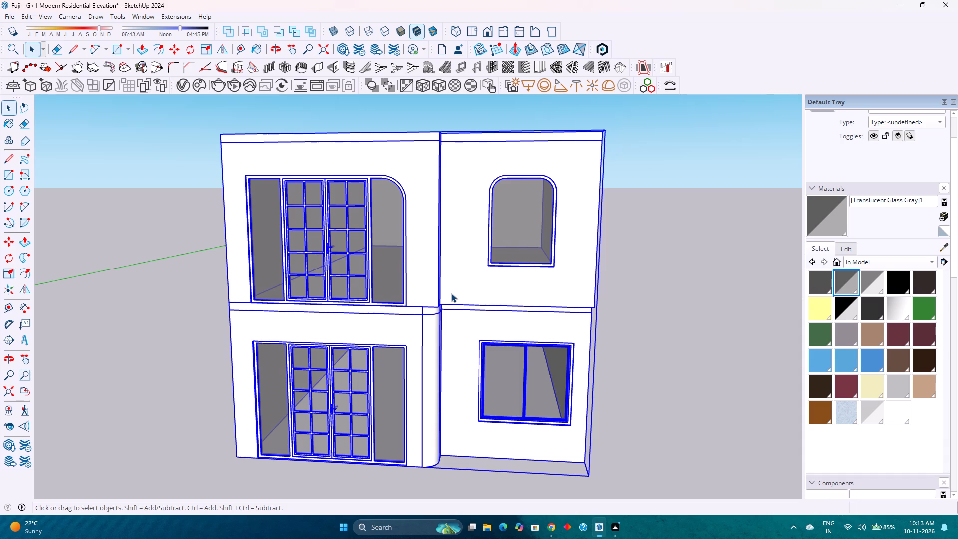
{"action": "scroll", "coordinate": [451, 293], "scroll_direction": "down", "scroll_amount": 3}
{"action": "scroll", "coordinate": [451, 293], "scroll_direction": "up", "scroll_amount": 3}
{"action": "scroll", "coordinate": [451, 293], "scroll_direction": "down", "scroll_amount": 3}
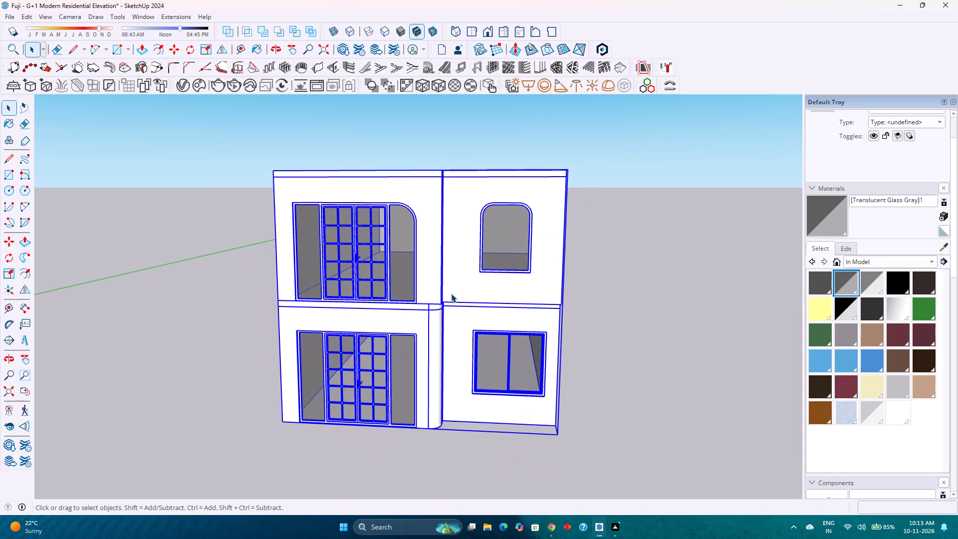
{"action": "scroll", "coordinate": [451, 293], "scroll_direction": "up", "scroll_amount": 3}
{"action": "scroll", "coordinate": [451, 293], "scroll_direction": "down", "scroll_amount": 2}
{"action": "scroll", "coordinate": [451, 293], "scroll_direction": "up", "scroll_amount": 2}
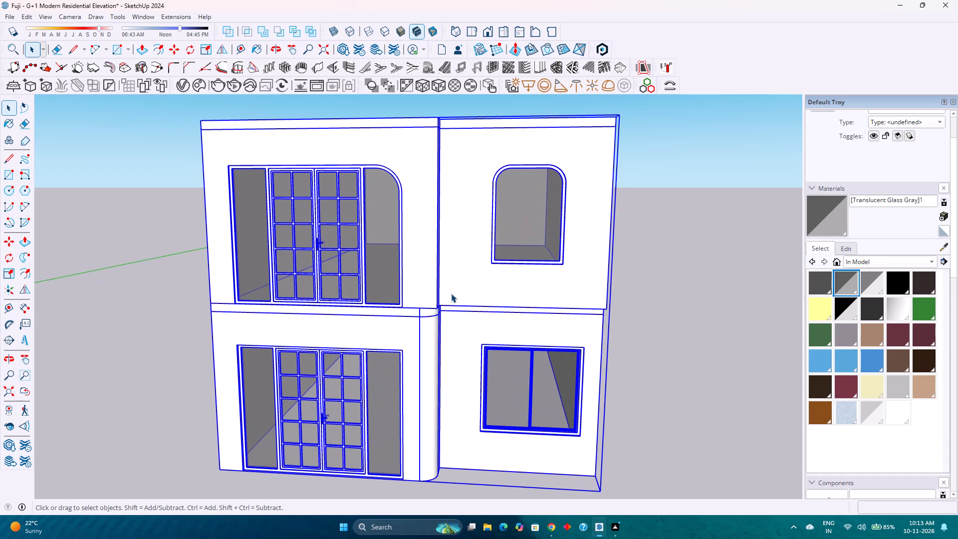
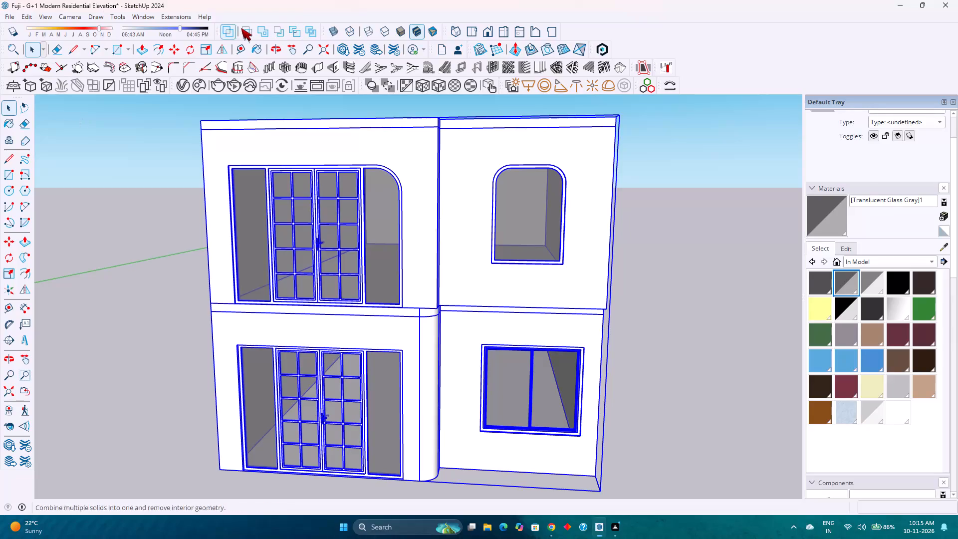
Open the list of available toolbars.
{"action": "right_click", "coordinate": [241, 17]}
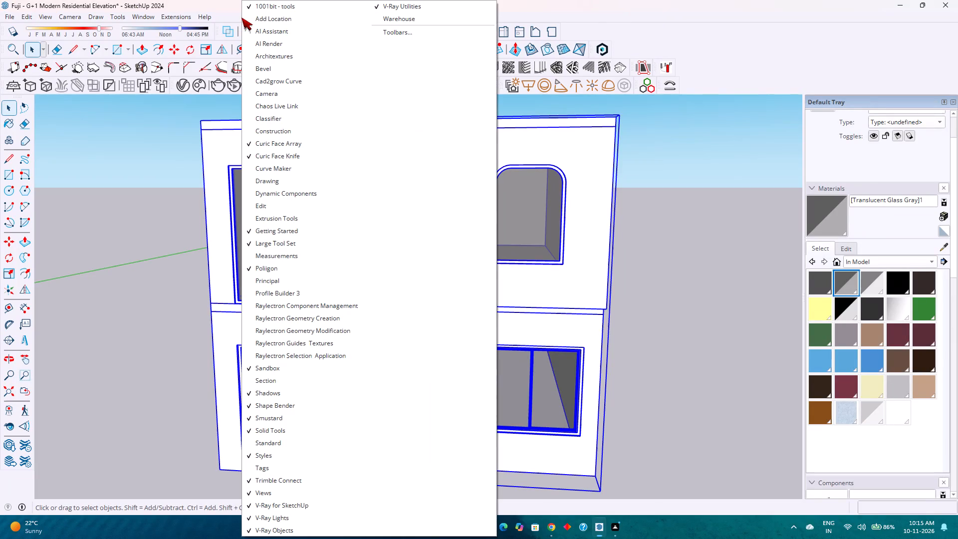
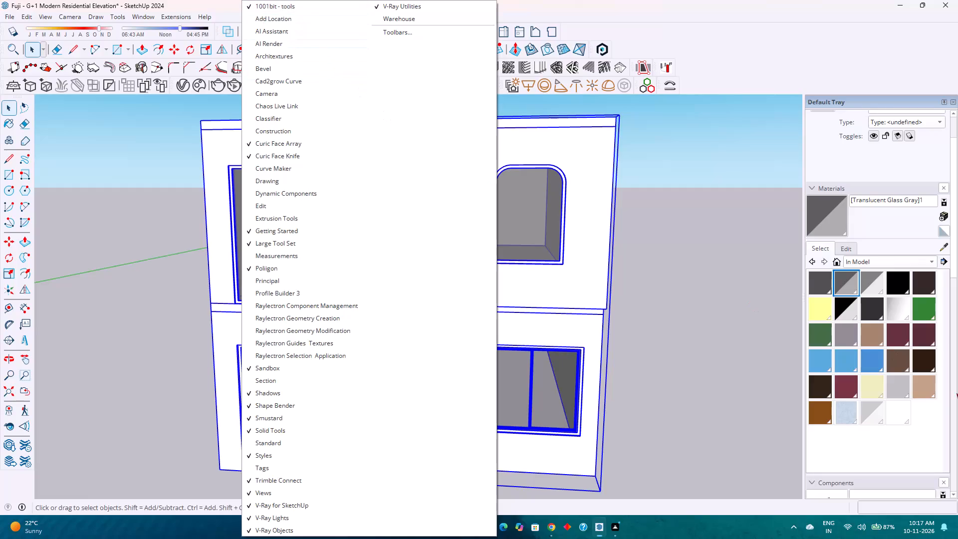
Dismiss the list of available toolbars and clear the selection of the building.
{"action": "left_click", "coordinate": [710, 357]}
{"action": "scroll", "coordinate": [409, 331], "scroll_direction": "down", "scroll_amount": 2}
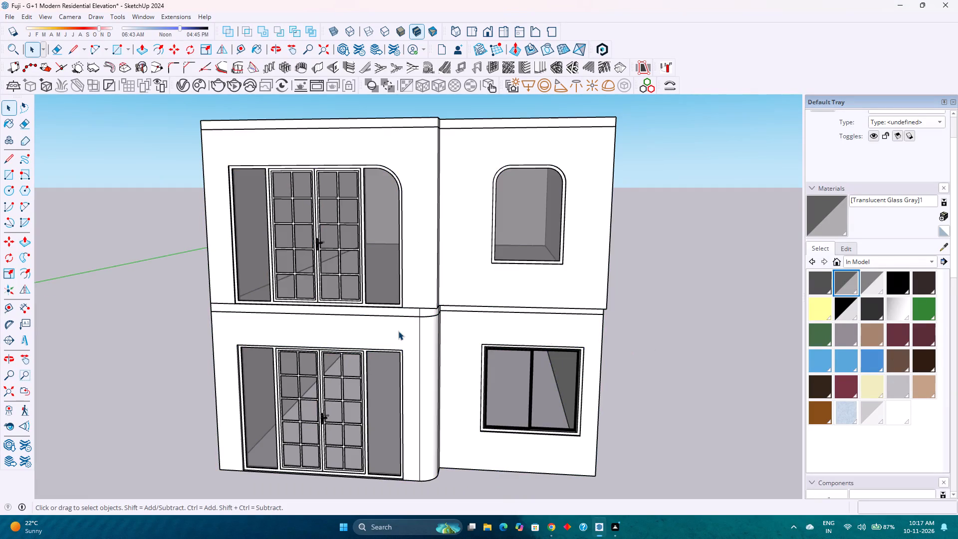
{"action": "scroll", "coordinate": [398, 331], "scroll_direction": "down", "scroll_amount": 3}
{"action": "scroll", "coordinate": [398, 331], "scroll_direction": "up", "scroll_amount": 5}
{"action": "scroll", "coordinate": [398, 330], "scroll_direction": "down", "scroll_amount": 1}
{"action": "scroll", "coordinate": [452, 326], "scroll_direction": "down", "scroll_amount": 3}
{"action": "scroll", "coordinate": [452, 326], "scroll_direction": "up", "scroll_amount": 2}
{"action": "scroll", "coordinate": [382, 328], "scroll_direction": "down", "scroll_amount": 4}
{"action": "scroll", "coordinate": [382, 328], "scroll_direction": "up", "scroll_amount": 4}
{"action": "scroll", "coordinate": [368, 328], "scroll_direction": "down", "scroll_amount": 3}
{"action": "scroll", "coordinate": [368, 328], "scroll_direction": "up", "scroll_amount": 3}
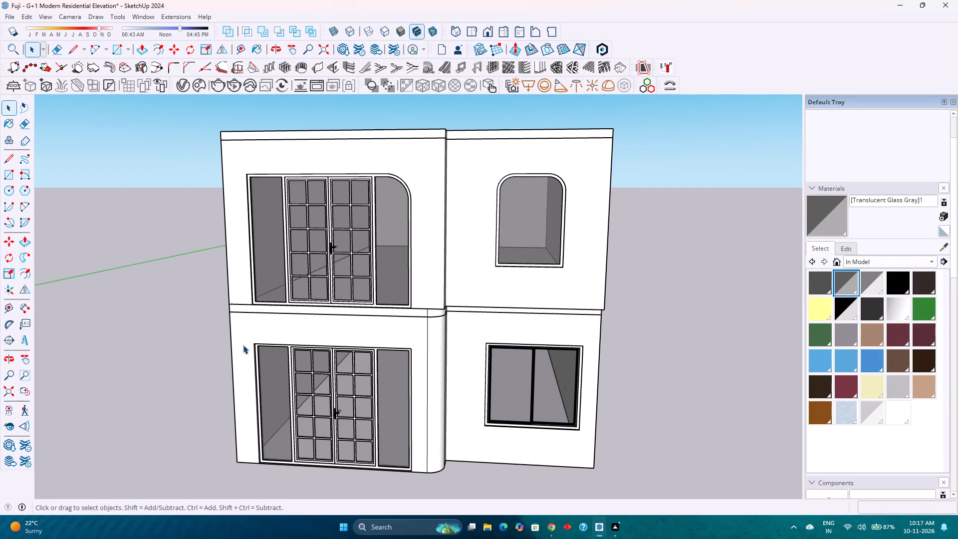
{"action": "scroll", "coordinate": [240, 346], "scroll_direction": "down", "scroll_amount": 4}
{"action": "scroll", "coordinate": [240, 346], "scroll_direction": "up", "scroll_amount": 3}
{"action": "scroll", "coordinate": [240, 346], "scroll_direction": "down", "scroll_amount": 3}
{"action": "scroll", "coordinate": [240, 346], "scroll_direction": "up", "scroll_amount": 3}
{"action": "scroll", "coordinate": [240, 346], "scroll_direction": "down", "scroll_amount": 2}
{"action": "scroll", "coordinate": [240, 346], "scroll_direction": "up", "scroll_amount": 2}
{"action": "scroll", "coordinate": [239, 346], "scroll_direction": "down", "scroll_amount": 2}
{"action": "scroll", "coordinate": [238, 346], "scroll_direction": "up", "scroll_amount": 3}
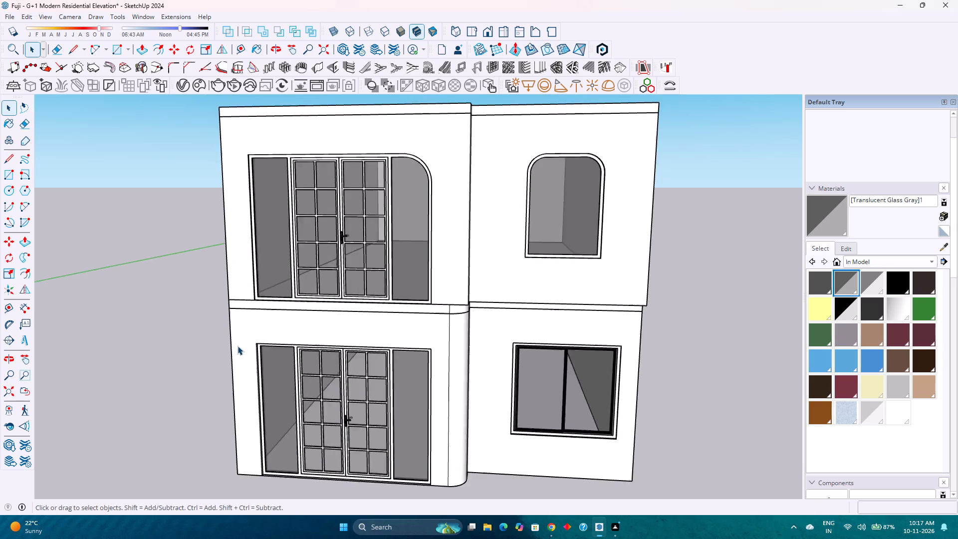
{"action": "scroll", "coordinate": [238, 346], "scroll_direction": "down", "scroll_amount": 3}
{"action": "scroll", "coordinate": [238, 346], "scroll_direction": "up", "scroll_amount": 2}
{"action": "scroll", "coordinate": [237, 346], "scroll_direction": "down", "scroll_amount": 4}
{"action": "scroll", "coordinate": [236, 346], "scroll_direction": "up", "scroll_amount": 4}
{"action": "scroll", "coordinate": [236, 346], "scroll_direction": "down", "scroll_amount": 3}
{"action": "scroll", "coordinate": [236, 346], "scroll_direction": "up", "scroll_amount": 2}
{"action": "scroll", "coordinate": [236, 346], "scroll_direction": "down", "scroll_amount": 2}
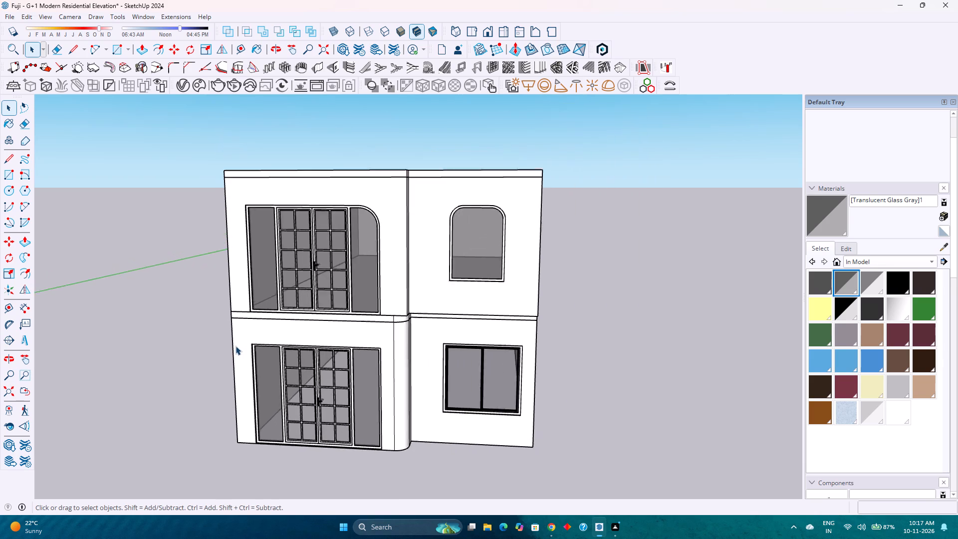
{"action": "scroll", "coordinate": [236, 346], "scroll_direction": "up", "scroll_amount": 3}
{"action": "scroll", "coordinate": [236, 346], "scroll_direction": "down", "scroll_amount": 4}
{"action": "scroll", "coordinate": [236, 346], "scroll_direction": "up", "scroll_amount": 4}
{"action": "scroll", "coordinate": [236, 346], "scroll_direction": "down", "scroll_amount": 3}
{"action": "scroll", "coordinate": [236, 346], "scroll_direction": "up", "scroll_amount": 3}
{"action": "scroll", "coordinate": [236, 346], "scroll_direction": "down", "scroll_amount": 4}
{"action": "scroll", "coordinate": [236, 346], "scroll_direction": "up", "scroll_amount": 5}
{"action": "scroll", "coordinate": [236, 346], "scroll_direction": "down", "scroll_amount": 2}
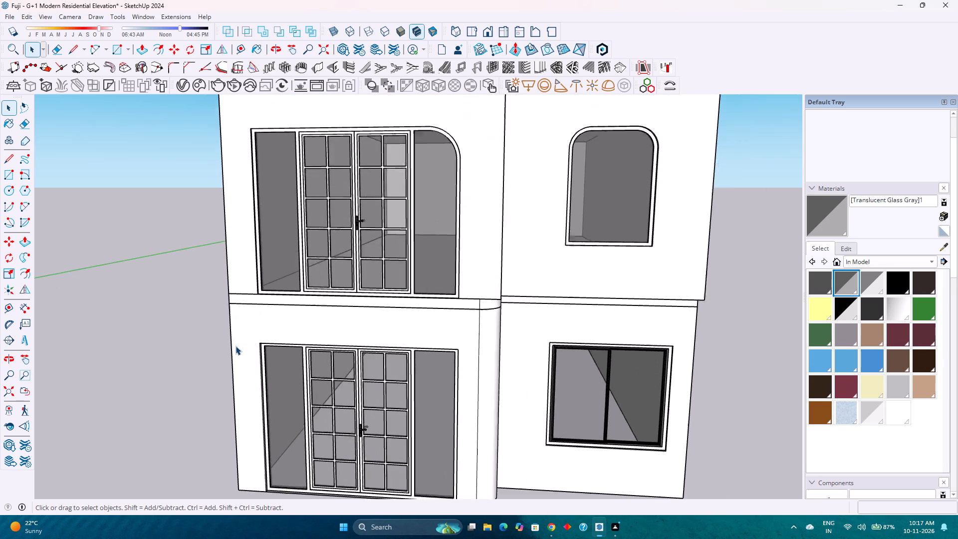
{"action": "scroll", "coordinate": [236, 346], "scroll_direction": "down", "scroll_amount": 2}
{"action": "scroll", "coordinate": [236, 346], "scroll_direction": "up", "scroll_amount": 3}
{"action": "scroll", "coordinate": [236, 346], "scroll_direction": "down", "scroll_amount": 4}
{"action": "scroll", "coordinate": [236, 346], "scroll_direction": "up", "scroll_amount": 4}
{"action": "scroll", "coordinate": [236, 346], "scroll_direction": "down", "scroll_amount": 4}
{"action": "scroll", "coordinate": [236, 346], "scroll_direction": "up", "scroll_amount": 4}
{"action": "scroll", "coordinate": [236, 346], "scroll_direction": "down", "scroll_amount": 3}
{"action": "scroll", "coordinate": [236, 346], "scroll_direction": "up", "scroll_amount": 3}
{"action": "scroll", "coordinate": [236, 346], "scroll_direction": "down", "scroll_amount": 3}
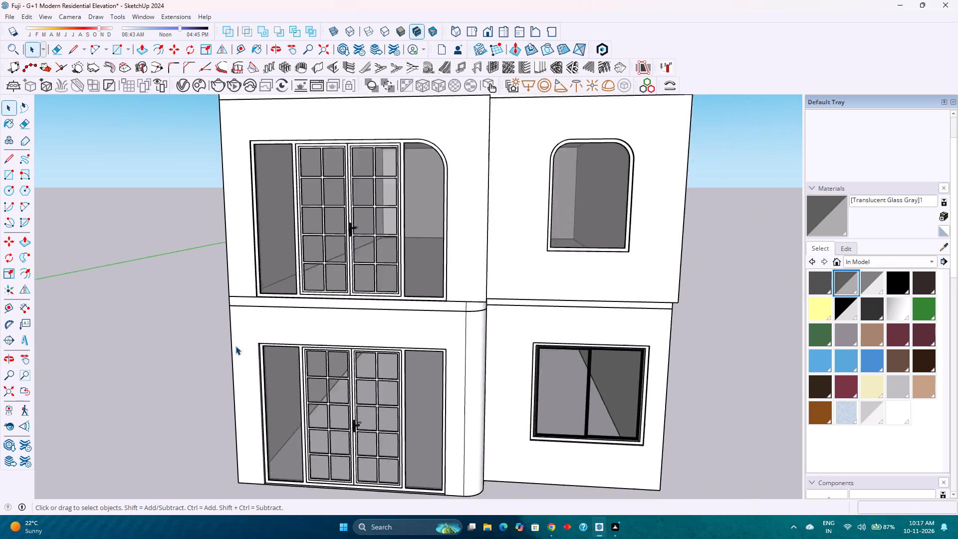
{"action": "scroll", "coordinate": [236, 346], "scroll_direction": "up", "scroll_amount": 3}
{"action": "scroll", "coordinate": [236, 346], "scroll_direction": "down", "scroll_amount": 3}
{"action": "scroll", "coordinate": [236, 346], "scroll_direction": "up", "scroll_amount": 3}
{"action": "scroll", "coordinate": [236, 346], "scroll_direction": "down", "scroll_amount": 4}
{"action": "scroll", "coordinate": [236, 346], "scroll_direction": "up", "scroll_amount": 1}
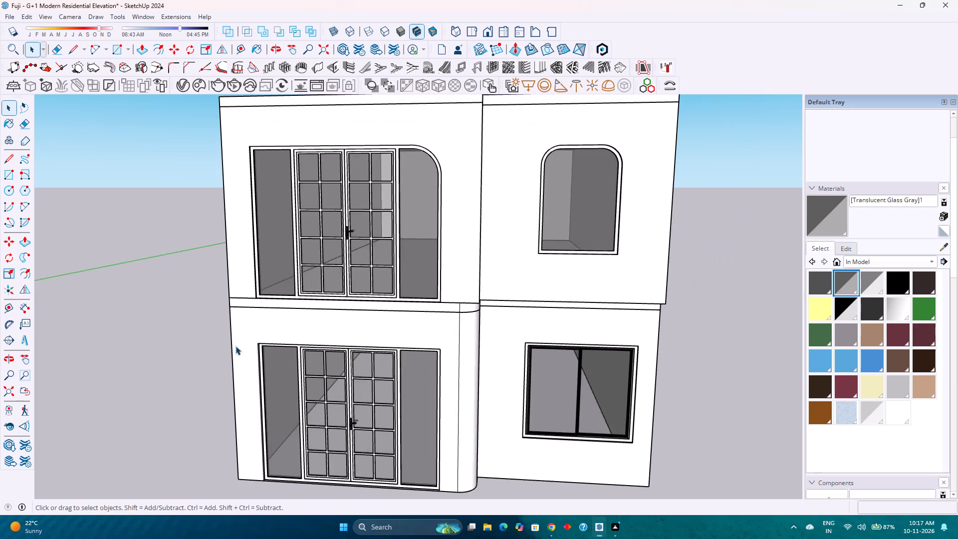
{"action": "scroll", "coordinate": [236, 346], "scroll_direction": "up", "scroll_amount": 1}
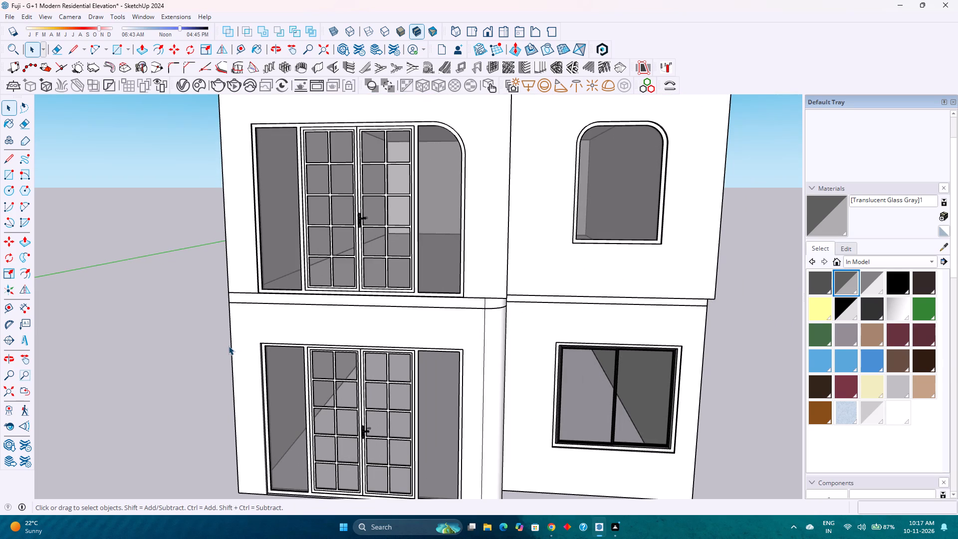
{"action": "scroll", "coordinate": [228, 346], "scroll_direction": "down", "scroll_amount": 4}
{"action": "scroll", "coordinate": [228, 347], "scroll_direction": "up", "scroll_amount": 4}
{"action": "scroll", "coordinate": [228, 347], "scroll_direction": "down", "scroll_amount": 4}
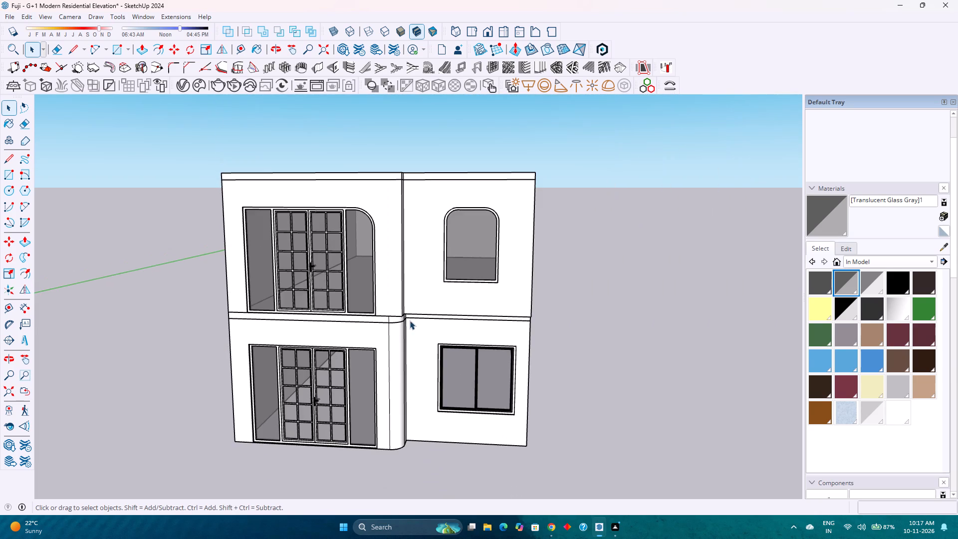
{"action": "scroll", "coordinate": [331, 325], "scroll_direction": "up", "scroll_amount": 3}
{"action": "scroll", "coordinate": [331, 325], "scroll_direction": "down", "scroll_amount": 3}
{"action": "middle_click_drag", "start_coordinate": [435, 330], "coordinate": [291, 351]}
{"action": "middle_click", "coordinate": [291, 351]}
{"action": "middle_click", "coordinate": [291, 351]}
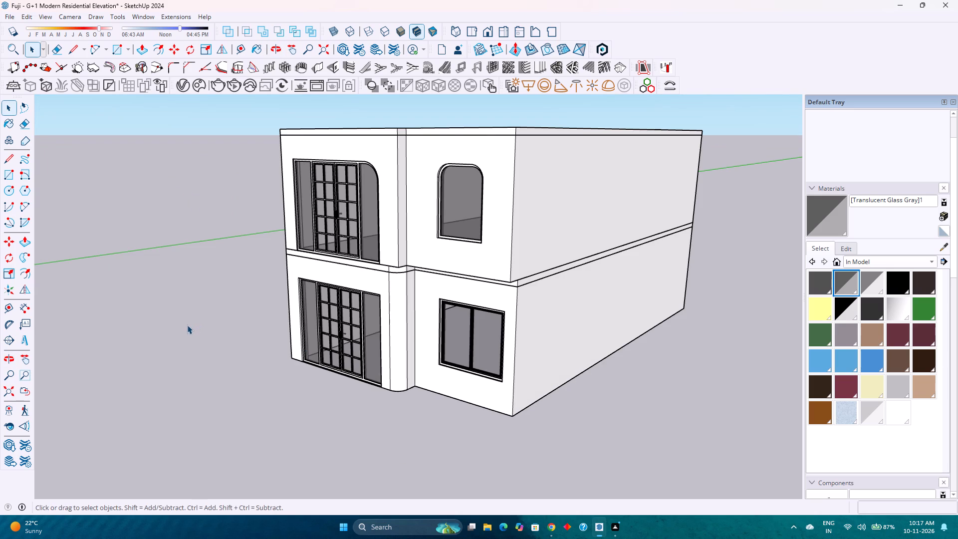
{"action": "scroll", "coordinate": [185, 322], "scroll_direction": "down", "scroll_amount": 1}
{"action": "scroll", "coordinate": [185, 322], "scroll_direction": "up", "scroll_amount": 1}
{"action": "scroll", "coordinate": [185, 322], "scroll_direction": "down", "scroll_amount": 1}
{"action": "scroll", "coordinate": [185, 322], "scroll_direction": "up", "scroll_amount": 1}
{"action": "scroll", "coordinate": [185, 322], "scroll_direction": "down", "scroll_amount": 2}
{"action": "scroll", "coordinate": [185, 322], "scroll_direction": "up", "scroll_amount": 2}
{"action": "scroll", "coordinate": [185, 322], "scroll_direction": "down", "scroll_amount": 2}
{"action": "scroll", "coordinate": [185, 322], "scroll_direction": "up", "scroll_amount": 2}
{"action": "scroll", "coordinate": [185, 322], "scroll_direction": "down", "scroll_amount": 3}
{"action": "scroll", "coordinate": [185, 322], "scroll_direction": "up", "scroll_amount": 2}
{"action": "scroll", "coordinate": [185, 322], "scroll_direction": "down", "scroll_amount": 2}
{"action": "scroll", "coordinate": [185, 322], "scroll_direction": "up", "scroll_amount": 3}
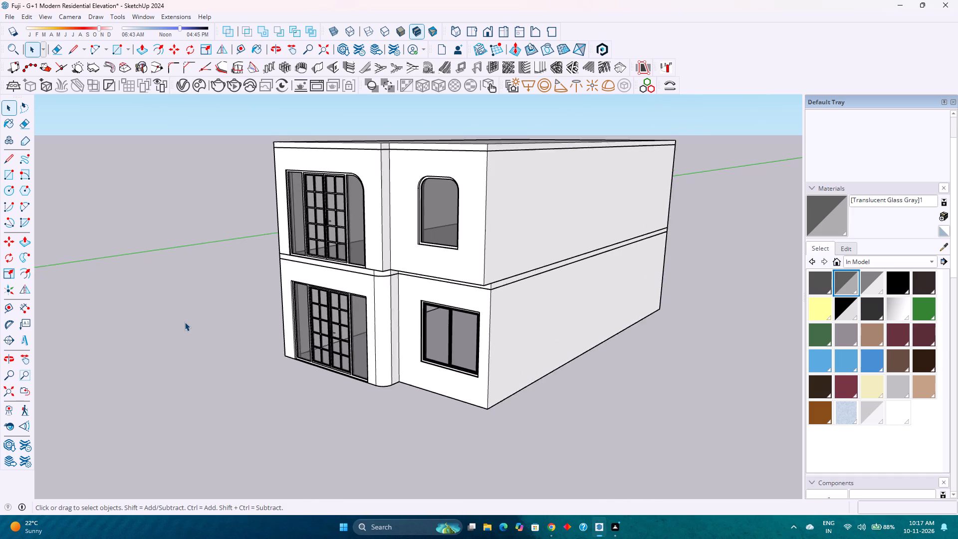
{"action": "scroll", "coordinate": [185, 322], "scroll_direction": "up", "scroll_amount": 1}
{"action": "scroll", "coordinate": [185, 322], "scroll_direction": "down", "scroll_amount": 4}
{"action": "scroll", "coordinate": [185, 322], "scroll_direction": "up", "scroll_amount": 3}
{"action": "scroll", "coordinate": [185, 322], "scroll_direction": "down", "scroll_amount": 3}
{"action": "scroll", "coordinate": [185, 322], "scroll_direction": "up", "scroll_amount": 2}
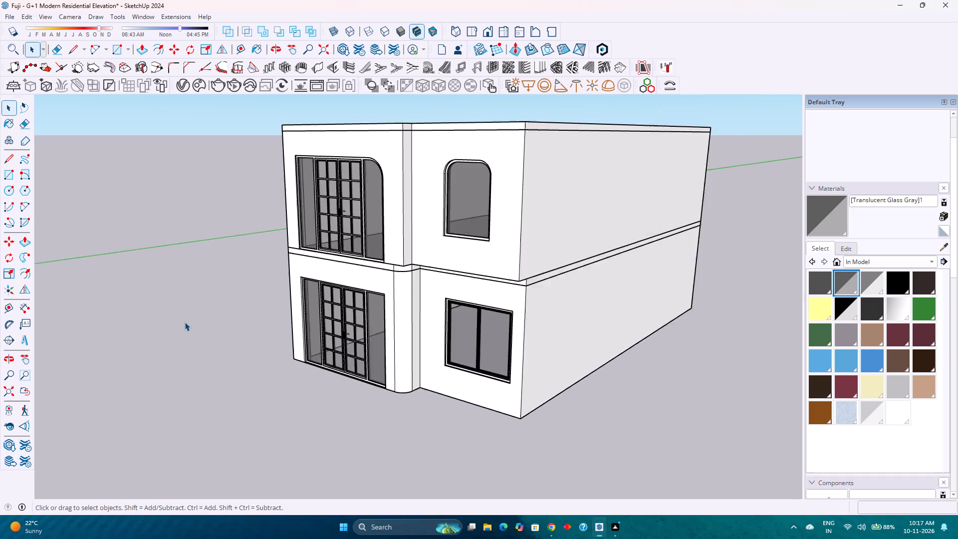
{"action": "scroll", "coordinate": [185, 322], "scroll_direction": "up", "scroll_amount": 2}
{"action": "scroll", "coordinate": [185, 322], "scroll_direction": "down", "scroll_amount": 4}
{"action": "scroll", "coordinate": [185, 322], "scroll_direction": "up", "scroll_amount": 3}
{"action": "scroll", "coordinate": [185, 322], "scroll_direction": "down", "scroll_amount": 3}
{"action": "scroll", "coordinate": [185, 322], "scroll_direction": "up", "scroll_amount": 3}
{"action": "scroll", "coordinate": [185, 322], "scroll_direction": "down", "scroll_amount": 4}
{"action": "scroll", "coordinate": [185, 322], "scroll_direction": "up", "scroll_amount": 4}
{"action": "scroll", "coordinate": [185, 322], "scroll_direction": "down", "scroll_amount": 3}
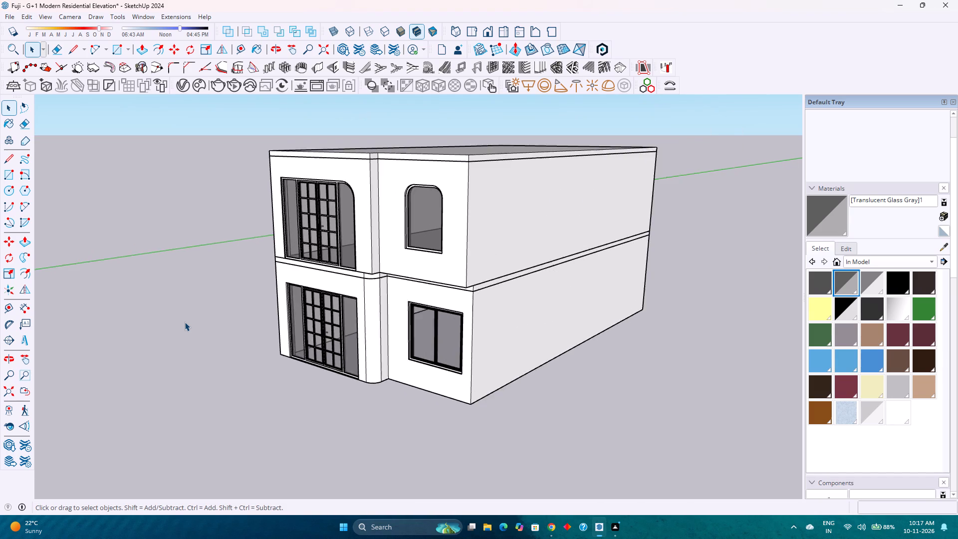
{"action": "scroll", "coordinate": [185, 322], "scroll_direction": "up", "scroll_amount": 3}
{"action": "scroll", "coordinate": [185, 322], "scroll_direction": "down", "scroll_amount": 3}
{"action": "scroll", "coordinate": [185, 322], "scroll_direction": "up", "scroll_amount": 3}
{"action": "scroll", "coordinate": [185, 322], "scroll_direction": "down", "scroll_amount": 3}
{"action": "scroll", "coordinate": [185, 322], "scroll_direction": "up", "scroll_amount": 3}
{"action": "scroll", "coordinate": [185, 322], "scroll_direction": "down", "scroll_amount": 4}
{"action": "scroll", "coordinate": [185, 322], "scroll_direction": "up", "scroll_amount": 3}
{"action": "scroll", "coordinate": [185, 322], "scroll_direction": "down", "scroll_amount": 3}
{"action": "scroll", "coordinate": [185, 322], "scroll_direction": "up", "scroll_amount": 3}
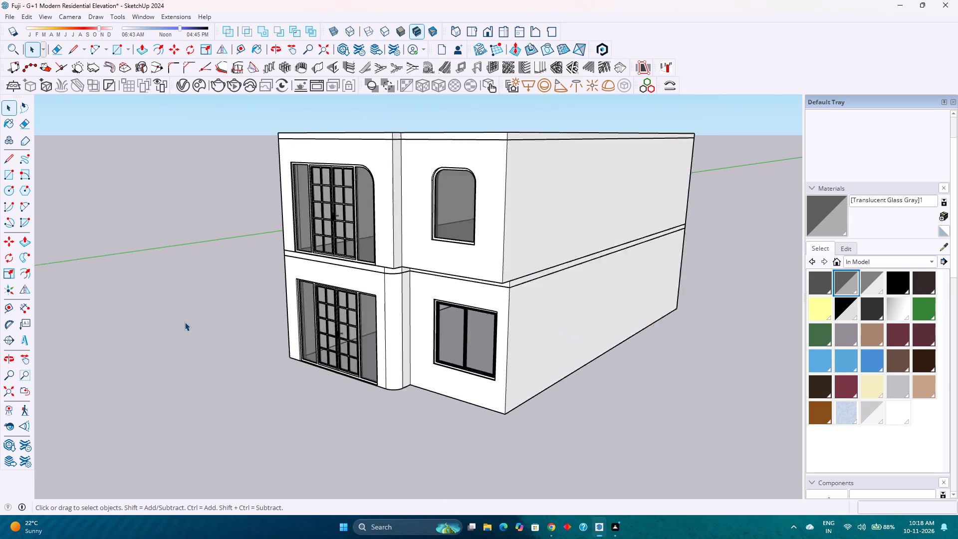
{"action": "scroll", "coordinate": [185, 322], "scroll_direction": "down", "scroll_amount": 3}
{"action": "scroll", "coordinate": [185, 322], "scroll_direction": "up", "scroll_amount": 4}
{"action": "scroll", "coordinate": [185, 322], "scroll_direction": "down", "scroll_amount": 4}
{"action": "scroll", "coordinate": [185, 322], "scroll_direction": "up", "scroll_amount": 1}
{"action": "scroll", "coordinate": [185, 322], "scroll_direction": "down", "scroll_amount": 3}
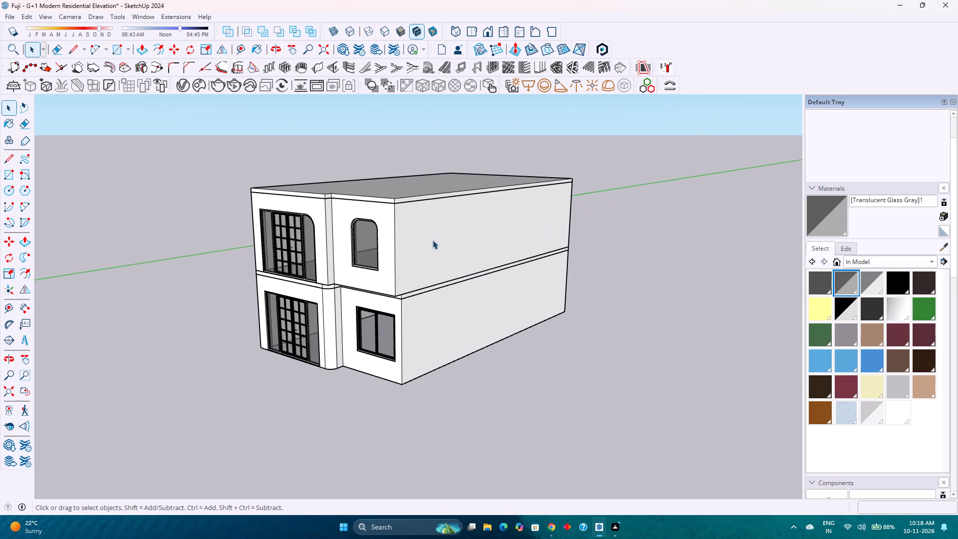
Examine the two-storey building's massing from several angles, including the roof, the long side wall and the front facade.
{"action": "scroll", "coordinate": [433, 240], "scroll_direction": "up", "scroll_amount": 4}
{"action": "scroll", "coordinate": [428, 241], "scroll_direction": "down", "scroll_amount": 6}
{"action": "middle_click_drag", "start_coordinate": [417, 268], "coordinate": [243, 365]}
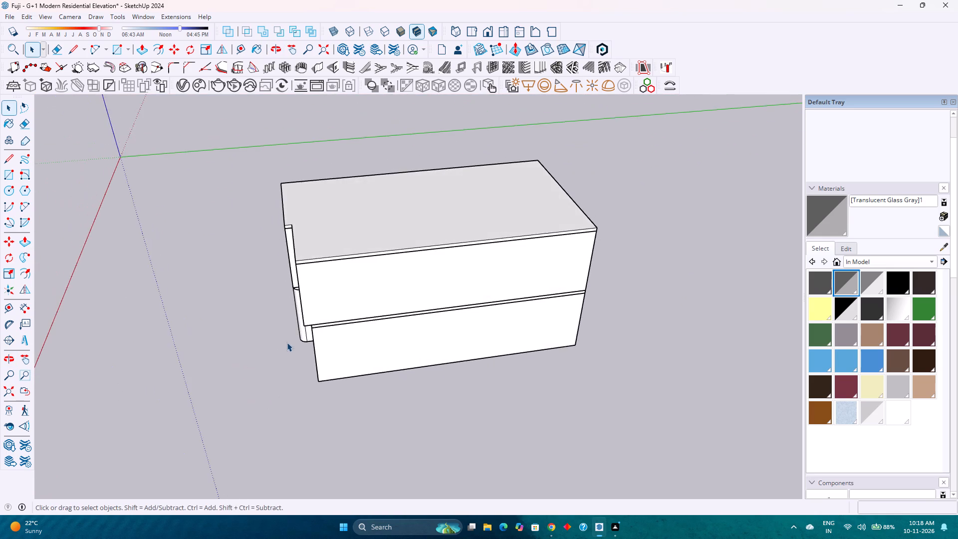
{"action": "scroll", "coordinate": [288, 342], "scroll_direction": "down", "scroll_amount": 4}
{"action": "middle_click_drag", "start_coordinate": [229, 346], "coordinate": [562, 295]}
{"action": "middle_click", "coordinate": [562, 295]}
{"action": "scroll", "coordinate": [521, 255], "scroll_direction": "up", "scroll_amount": 3}
{"action": "middle_click_drag", "start_coordinate": [389, 339], "coordinate": [325, 249]}
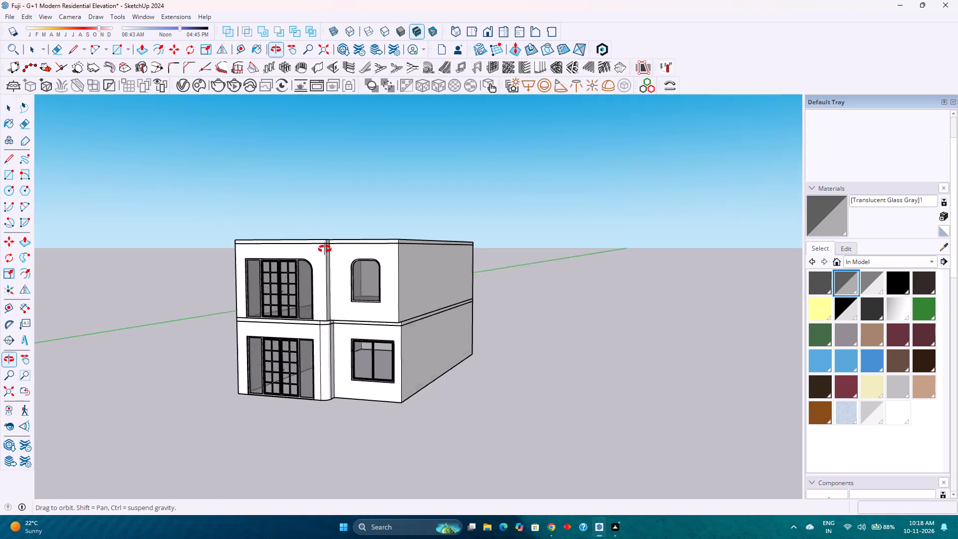
{"action": "middle_click_drag", "start_coordinate": [325, 249], "coordinate": [303, 239]}
{"action": "scroll", "coordinate": [304, 239], "scroll_direction": "up", "scroll_amount": 2}
{"action": "scroll", "coordinate": [304, 239], "scroll_direction": "down", "scroll_amount": 3}
{"action": "scroll", "coordinate": [304, 239], "scroll_direction": "up", "scroll_amount": 3}
{"action": "scroll", "coordinate": [304, 239], "scroll_direction": "down", "scroll_amount": 3}
{"action": "scroll", "coordinate": [304, 239], "scroll_direction": "up", "scroll_amount": 3}
{"action": "scroll", "coordinate": [304, 239], "scroll_direction": "down", "scroll_amount": 3}
{"action": "scroll", "coordinate": [304, 239], "scroll_direction": "up", "scroll_amount": 3}
{"action": "scroll", "coordinate": [304, 239], "scroll_direction": "down", "scroll_amount": 4}
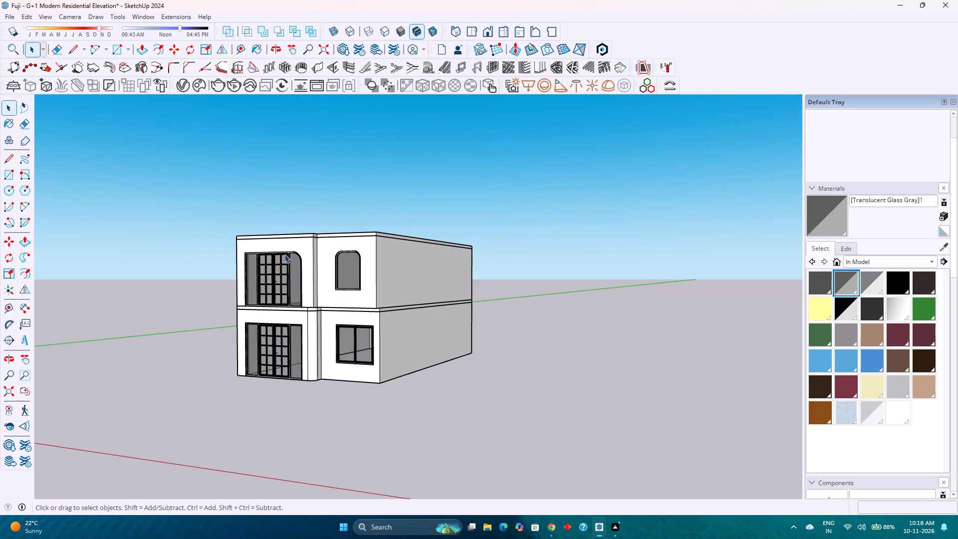
{"action": "middle_click_drag", "start_coordinate": [256, 266], "coordinate": [467, 251]}
{"action": "middle_click", "coordinate": [467, 251]}
{"action": "scroll", "coordinate": [467, 253], "scroll_direction": "up", "scroll_amount": 4}
{"action": "middle_click_drag", "start_coordinate": [466, 253], "coordinate": [307, 245]}
{"action": "middle_click_drag", "start_coordinate": [354, 210], "coordinate": [363, 204]}
{"action": "middle_click", "coordinate": [363, 204]}
{"action": "scroll", "coordinate": [363, 204], "scroll_direction": "down", "scroll_amount": 2}
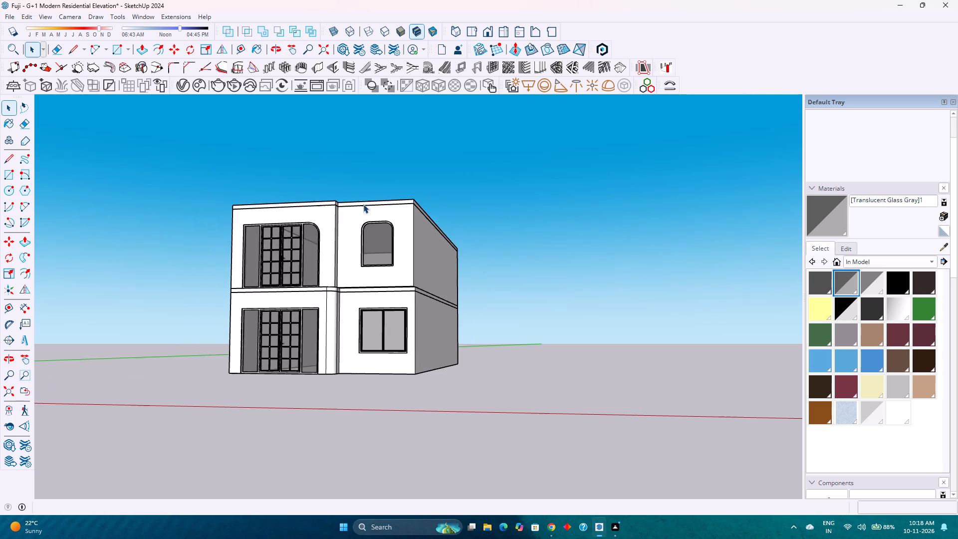
{"action": "scroll", "coordinate": [363, 204], "scroll_direction": "down", "scroll_amount": 1}
{"action": "middle_click_drag", "start_coordinate": [321, 237], "coordinate": [277, 246]}
{"action": "middle_click", "coordinate": [277, 246]}
{"action": "scroll", "coordinate": [277, 247], "scroll_direction": "down", "scroll_amount": 3}
{"action": "scroll", "coordinate": [277, 247], "scroll_direction": "up", "scroll_amount": 3}
{"action": "scroll", "coordinate": [277, 247], "scroll_direction": "down", "scroll_amount": 3}
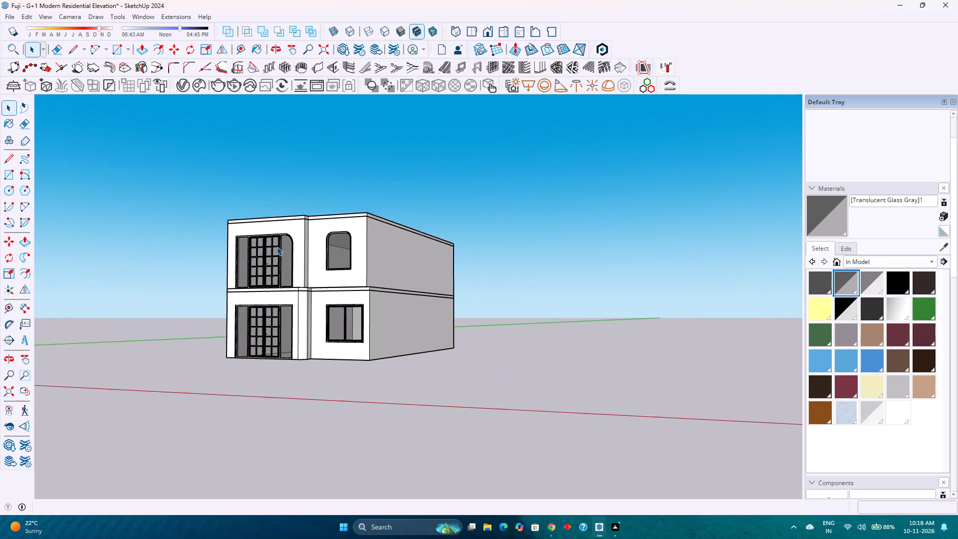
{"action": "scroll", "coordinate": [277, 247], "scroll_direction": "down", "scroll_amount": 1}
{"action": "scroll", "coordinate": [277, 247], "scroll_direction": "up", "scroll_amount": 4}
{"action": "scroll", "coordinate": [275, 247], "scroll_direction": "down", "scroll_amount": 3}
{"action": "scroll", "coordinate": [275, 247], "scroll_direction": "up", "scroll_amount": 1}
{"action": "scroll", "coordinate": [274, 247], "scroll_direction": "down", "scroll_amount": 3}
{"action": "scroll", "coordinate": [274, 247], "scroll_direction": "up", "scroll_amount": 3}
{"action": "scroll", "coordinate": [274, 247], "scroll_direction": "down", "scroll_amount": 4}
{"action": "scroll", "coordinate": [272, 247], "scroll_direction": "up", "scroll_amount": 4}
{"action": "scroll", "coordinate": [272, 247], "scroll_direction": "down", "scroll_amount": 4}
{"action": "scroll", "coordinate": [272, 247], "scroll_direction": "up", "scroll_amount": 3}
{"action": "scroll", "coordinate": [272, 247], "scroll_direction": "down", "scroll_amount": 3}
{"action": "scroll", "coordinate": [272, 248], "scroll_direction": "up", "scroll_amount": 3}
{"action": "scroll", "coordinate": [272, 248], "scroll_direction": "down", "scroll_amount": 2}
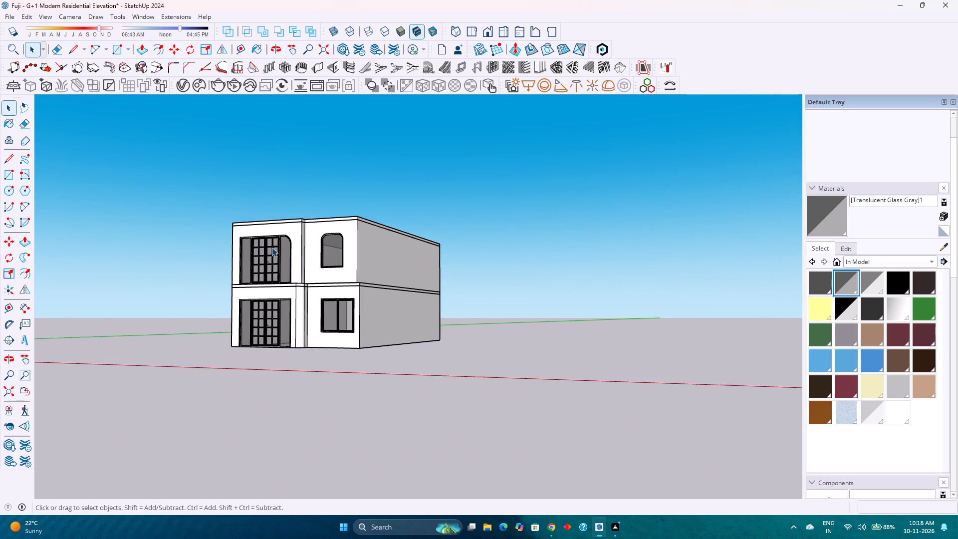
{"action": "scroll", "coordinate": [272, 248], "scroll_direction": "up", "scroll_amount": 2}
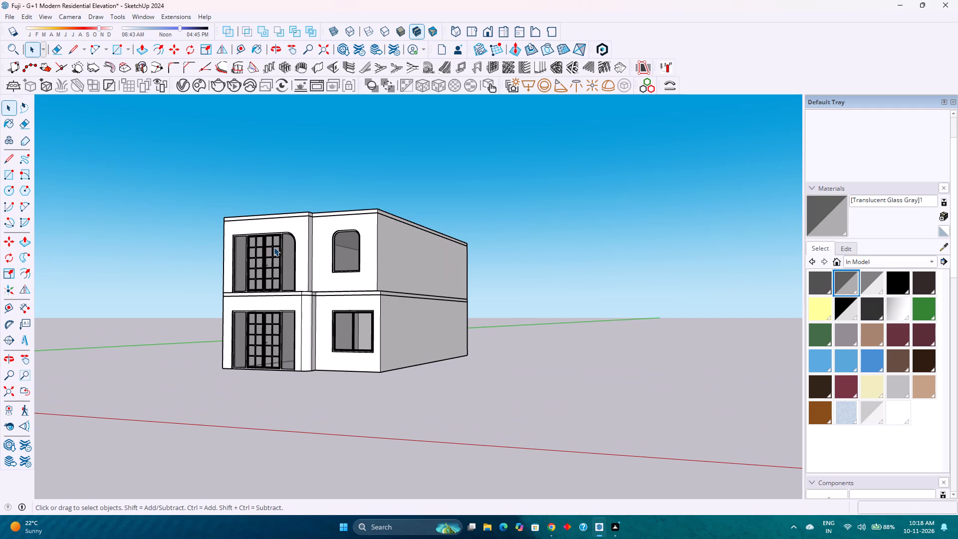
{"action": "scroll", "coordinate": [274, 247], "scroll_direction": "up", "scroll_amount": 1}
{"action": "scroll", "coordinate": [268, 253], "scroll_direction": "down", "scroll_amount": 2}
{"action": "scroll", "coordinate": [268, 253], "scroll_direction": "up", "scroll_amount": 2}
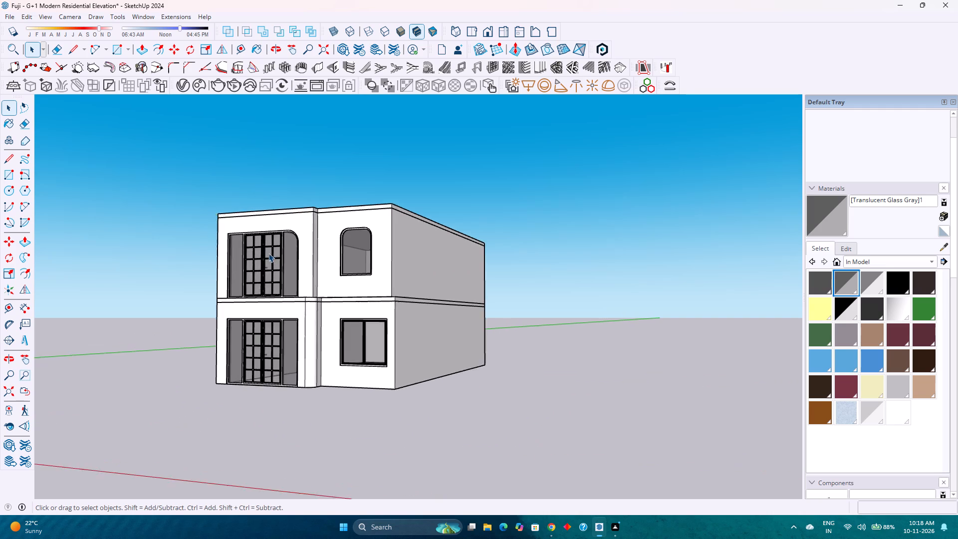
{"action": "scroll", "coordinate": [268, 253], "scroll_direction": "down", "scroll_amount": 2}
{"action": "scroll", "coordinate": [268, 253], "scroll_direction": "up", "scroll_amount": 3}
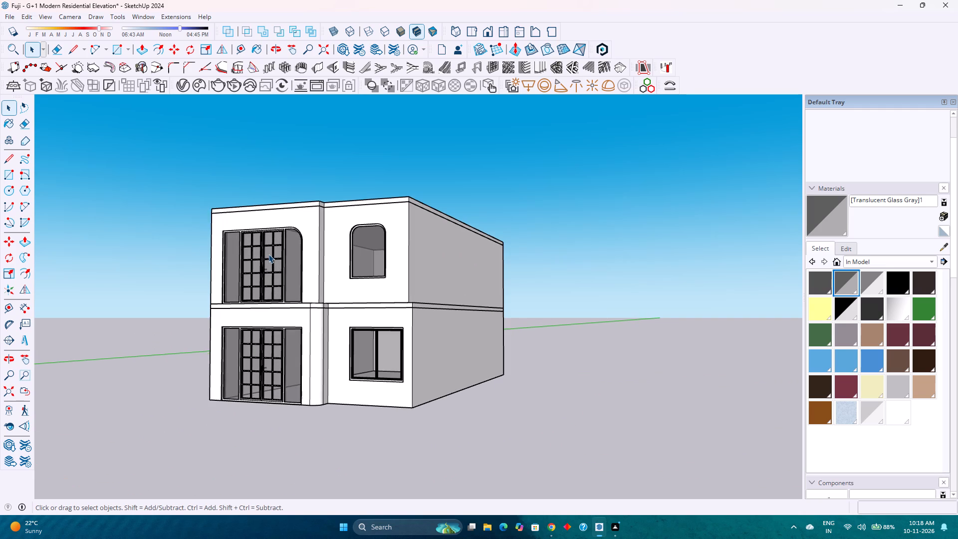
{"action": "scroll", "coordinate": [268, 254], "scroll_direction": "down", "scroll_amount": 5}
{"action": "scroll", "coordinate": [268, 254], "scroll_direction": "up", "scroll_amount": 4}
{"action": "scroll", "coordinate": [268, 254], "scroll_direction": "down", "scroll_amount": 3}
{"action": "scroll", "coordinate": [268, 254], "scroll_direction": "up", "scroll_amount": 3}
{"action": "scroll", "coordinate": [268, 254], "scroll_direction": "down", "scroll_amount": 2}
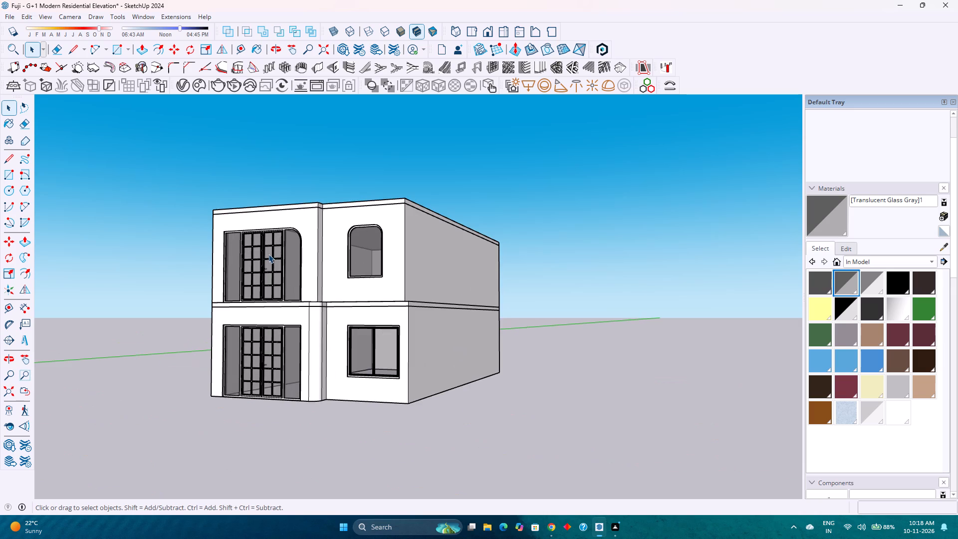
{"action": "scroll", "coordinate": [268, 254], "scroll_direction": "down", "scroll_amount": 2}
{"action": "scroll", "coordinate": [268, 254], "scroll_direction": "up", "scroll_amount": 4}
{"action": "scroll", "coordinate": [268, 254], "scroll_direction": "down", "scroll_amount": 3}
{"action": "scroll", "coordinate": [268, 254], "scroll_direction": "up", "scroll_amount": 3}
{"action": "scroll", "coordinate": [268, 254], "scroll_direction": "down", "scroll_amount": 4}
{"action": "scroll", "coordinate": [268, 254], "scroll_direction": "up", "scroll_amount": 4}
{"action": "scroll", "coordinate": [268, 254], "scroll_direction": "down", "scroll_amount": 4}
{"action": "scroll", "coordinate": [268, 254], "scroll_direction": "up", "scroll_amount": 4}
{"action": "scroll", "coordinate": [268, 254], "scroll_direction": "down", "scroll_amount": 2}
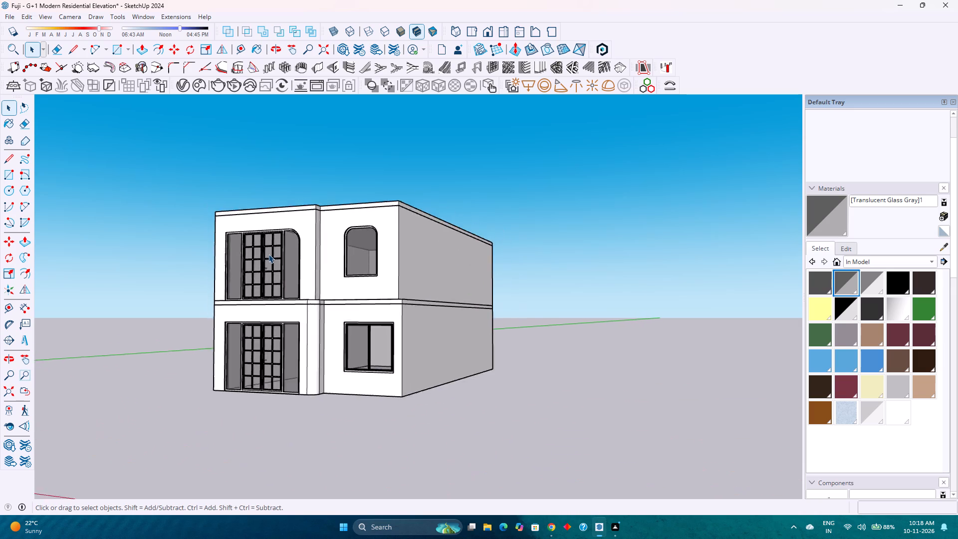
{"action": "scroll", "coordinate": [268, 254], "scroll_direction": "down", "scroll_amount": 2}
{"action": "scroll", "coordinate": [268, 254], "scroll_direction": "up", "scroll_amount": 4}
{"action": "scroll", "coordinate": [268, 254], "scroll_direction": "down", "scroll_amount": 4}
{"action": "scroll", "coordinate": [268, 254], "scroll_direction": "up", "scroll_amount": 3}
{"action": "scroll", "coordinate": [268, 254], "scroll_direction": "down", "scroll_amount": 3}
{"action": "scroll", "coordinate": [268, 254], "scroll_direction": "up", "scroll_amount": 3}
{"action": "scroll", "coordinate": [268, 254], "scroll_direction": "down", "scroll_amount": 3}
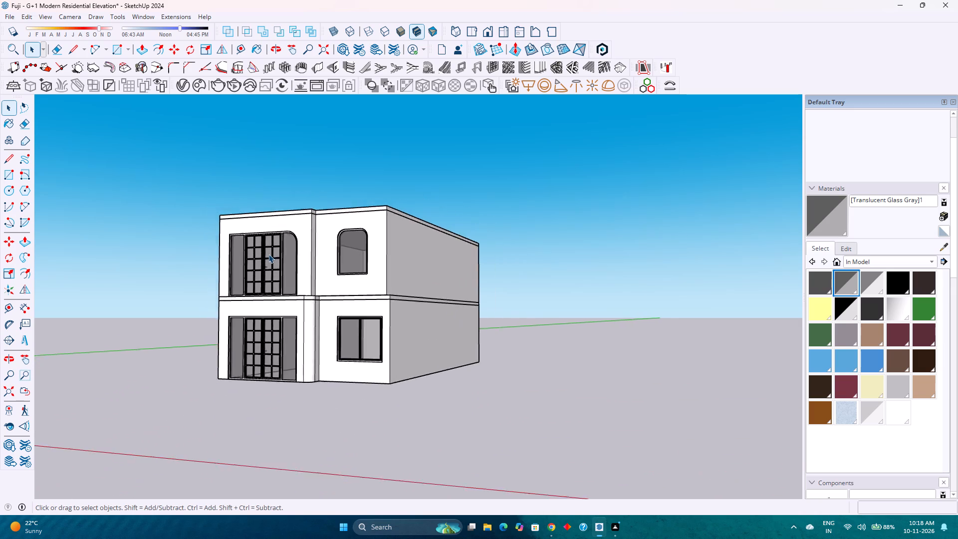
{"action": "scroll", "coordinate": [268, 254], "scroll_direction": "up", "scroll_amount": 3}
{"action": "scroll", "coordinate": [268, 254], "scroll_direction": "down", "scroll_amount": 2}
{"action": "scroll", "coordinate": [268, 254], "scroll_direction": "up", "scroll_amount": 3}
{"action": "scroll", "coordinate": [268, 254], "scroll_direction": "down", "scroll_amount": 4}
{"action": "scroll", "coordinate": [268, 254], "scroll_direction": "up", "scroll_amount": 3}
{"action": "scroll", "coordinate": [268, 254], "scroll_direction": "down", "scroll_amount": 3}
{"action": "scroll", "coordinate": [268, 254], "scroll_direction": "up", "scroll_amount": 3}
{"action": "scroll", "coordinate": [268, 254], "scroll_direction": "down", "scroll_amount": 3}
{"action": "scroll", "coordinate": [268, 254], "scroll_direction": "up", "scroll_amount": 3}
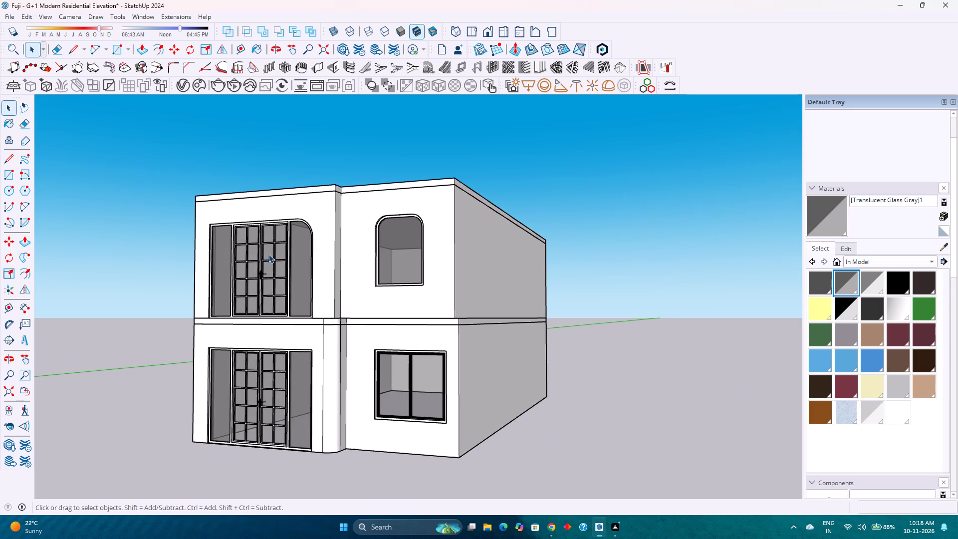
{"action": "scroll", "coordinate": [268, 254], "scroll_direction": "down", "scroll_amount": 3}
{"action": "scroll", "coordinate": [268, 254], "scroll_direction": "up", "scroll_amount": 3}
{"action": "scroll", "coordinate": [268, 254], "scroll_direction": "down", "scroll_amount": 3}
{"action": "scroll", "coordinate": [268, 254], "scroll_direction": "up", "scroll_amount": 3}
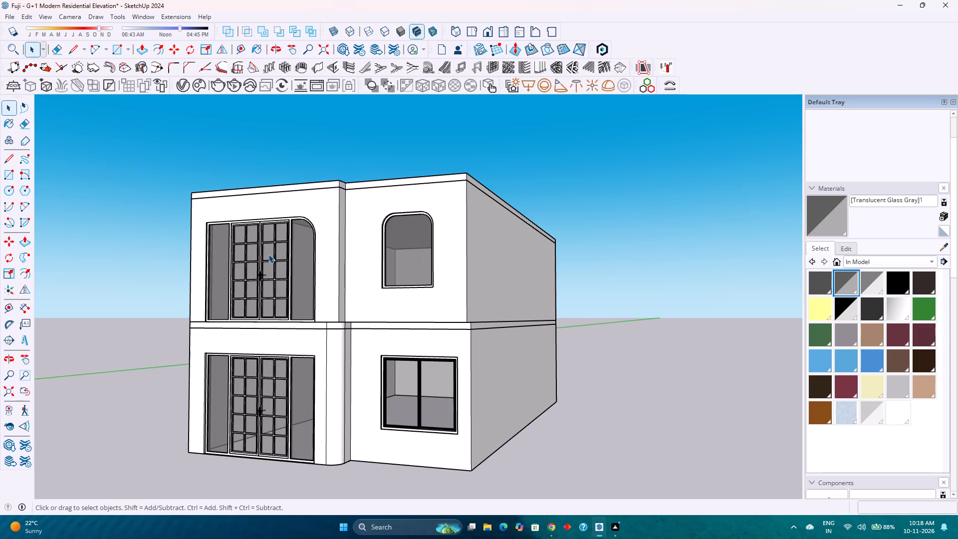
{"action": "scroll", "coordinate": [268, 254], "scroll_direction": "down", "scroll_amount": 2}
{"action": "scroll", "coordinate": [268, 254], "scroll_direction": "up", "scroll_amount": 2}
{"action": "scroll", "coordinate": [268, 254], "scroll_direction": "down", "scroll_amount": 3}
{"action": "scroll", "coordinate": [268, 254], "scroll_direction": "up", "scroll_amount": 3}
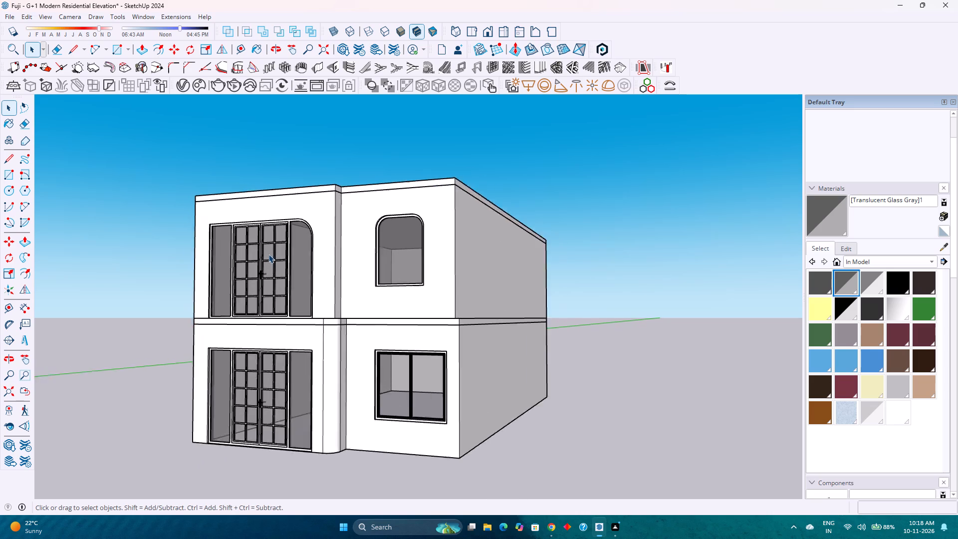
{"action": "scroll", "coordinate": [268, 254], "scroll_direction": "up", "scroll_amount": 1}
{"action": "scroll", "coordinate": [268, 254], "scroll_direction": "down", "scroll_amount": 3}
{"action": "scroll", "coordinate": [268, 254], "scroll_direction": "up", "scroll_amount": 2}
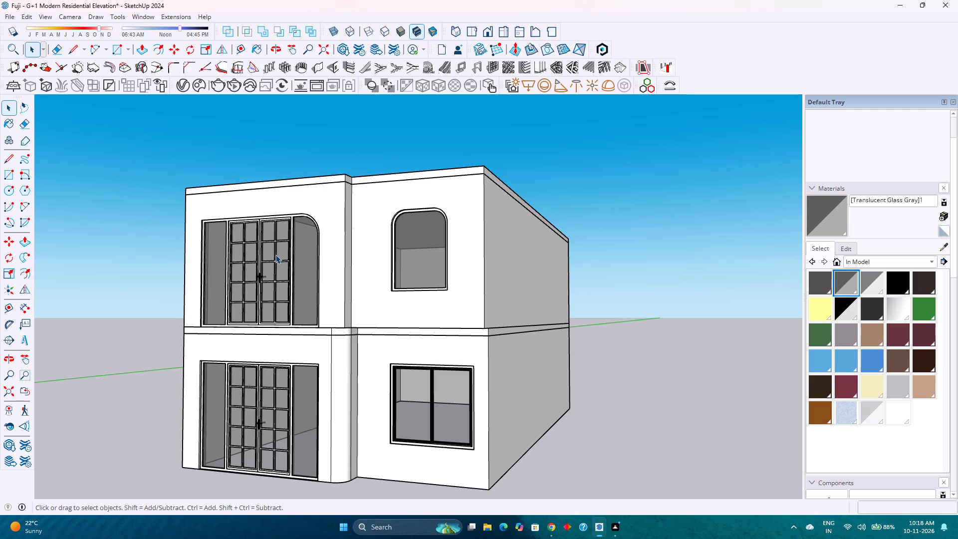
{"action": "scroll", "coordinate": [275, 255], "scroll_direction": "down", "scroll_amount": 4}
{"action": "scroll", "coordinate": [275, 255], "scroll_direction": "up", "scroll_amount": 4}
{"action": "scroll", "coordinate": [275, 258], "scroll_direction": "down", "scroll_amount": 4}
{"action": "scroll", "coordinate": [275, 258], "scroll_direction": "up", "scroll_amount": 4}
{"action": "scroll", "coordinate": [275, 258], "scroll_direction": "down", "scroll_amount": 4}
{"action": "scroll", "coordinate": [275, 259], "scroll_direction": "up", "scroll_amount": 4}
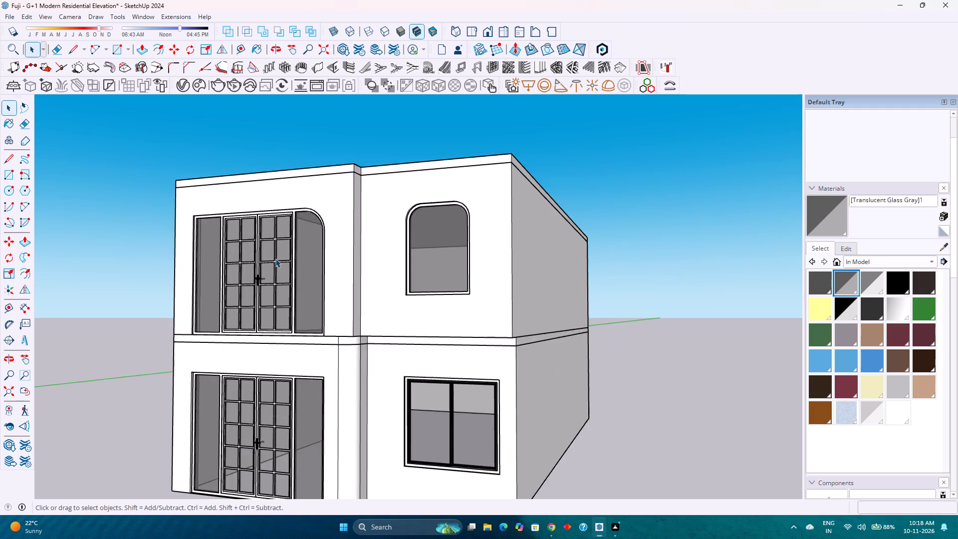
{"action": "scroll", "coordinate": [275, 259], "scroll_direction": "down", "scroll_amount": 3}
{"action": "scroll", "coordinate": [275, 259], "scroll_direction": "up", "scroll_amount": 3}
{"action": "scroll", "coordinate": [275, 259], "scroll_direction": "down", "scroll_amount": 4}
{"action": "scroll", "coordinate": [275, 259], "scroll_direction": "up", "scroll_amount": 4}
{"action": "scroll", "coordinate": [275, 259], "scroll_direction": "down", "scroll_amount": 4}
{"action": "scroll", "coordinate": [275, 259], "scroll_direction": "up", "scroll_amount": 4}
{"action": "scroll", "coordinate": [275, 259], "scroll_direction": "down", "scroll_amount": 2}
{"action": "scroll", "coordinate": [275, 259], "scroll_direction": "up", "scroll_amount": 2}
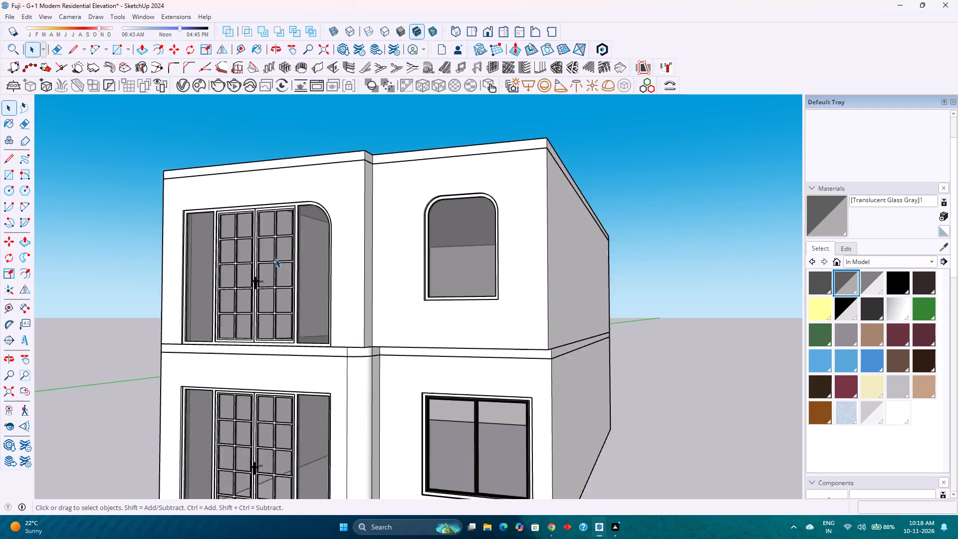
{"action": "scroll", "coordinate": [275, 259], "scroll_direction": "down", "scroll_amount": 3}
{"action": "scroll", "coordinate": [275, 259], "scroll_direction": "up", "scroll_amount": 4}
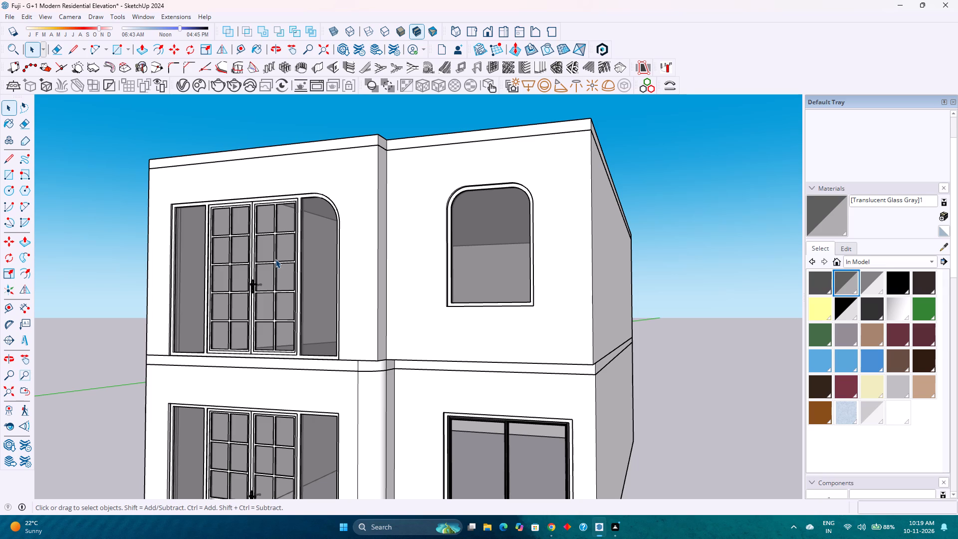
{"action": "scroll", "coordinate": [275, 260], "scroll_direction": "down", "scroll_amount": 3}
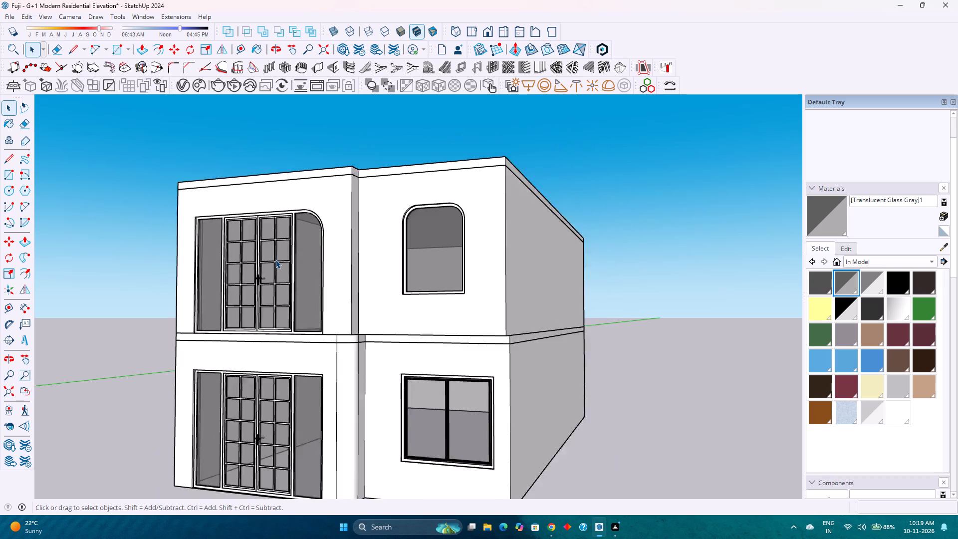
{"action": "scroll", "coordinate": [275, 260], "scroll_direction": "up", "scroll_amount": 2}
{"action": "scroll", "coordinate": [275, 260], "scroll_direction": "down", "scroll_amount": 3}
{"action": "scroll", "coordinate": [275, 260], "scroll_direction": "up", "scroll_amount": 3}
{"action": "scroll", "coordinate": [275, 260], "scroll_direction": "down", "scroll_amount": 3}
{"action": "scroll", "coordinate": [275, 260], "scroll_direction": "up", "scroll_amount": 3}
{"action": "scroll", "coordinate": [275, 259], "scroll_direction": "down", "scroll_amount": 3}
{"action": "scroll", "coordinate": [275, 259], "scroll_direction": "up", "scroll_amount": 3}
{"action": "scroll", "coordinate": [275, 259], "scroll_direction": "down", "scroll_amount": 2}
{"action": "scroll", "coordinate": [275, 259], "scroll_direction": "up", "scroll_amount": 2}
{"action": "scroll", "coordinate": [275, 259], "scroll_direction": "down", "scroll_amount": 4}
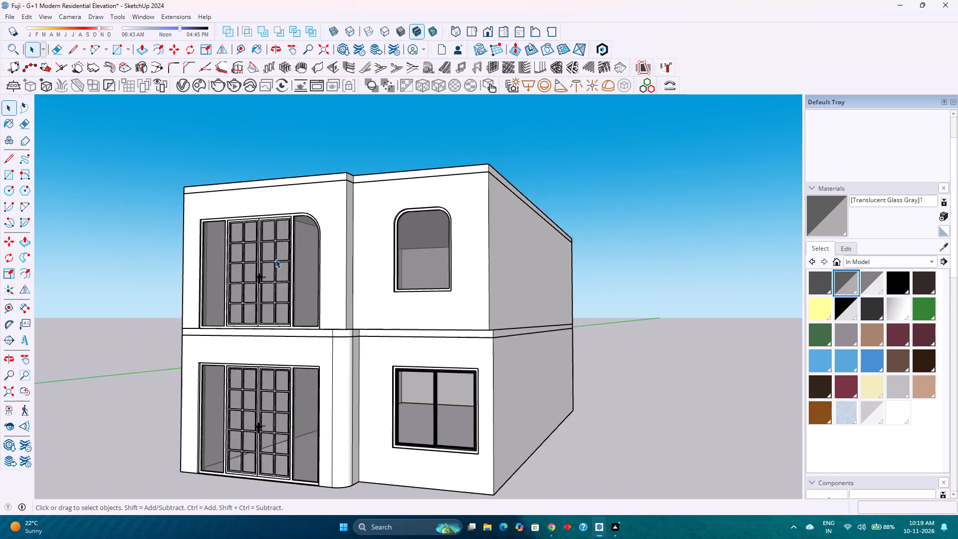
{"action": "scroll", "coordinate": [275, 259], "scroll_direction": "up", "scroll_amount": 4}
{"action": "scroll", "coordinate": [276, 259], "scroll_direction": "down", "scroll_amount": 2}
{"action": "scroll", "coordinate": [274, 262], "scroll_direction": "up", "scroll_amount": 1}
Examine the front facade head-on, comparing the doors and windows of both storeys.
{"action": "middle_click_drag", "start_coordinate": [278, 262], "coordinate": [372, 279]}
{"action": "middle_click", "coordinate": [372, 279]}
{"action": "scroll", "coordinate": [372, 279], "scroll_direction": "down", "scroll_amount": 3}
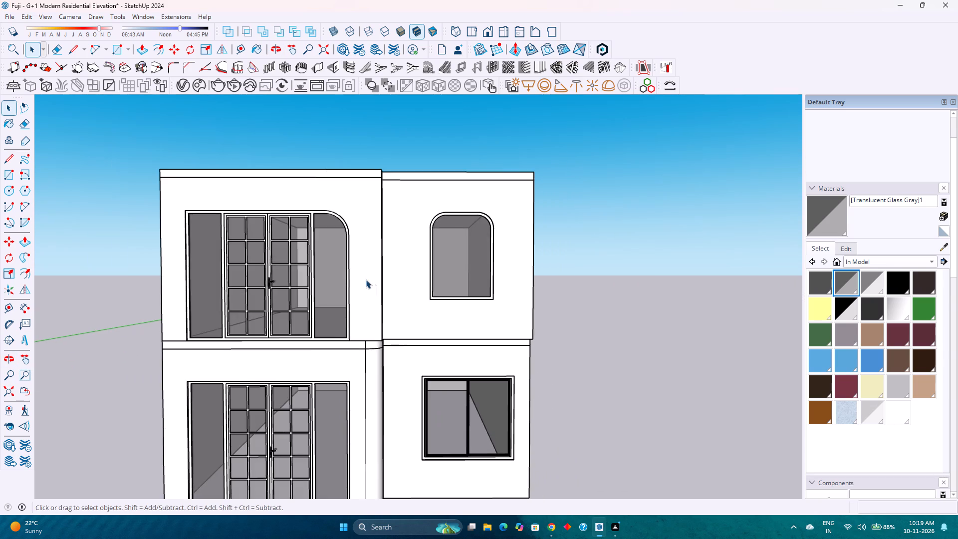
{"action": "scroll", "coordinate": [353, 282], "scroll_direction": "down", "scroll_amount": 2}
{"action": "scroll", "coordinate": [349, 282], "scroll_direction": "up", "scroll_amount": 2}
{"action": "scroll", "coordinate": [349, 282], "scroll_direction": "down", "scroll_amount": 4}
{"action": "scroll", "coordinate": [349, 282], "scroll_direction": "up", "scroll_amount": 4}
{"action": "scroll", "coordinate": [349, 282], "scroll_direction": "down", "scroll_amount": 4}
{"action": "scroll", "coordinate": [349, 282], "scroll_direction": "up", "scroll_amount": 4}
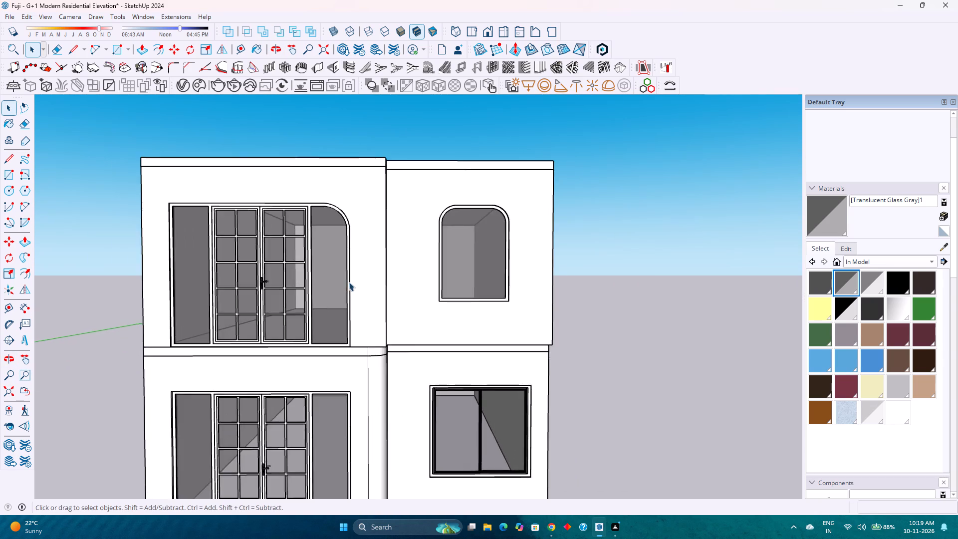
{"action": "scroll", "coordinate": [349, 282], "scroll_direction": "down", "scroll_amount": 4}
{"action": "scroll", "coordinate": [349, 282], "scroll_direction": "up", "scroll_amount": 4}
{"action": "scroll", "coordinate": [349, 282], "scroll_direction": "down", "scroll_amount": 4}
{"action": "scroll", "coordinate": [349, 282], "scroll_direction": "up", "scroll_amount": 4}
{"action": "scroll", "coordinate": [349, 282], "scroll_direction": "down", "scroll_amount": 4}
{"action": "scroll", "coordinate": [349, 282], "scroll_direction": "up", "scroll_amount": 2}
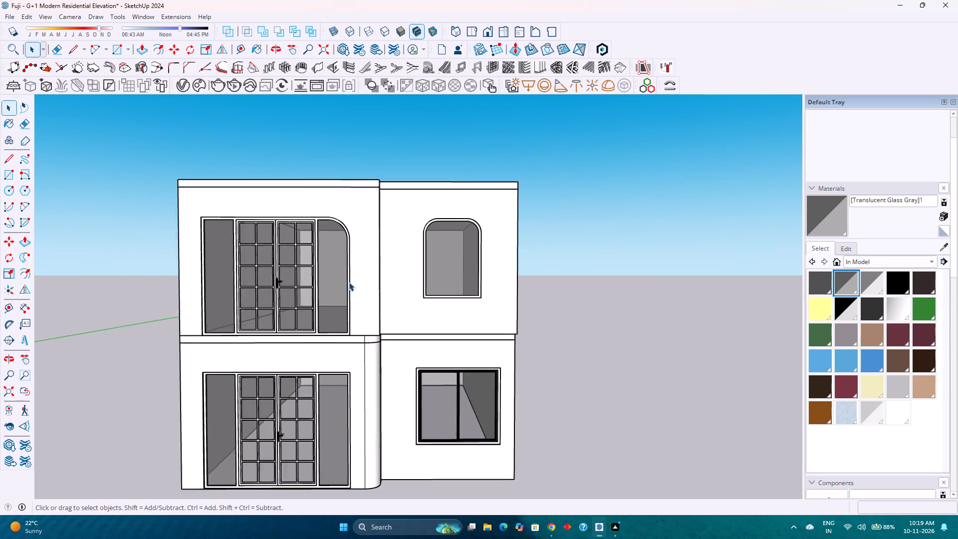
{"action": "scroll", "coordinate": [349, 282], "scroll_direction": "up", "scroll_amount": 2}
{"action": "scroll", "coordinate": [349, 282], "scroll_direction": "down", "scroll_amount": 4}
{"action": "scroll", "coordinate": [349, 282], "scroll_direction": "up", "scroll_amount": 3}
{"action": "scroll", "coordinate": [345, 281], "scroll_direction": "down", "scroll_amount": 3}
{"action": "scroll", "coordinate": [345, 281], "scroll_direction": "up", "scroll_amount": 3}
{"action": "scroll", "coordinate": [345, 281], "scroll_direction": "down", "scroll_amount": 3}
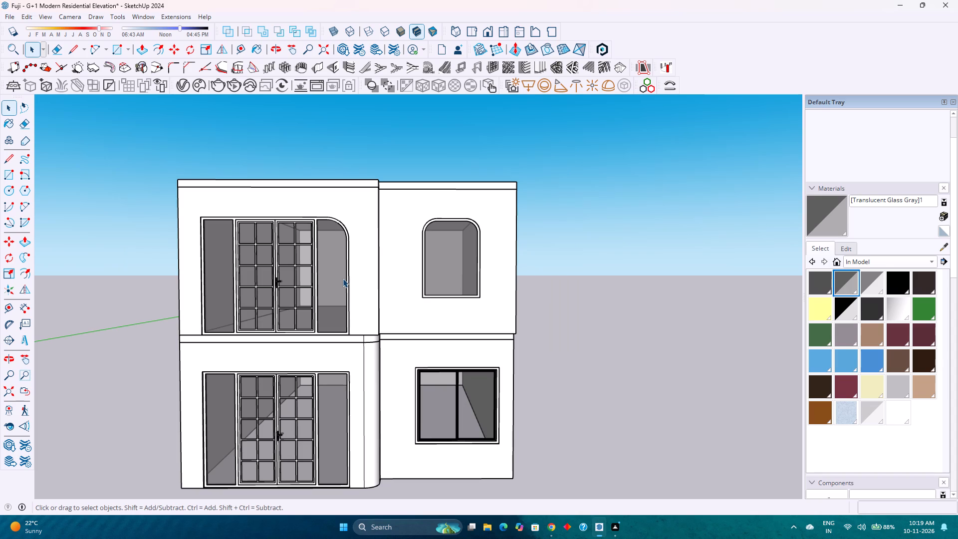
{"action": "scroll", "coordinate": [343, 278], "scroll_direction": "down", "scroll_amount": 1}
{"action": "scroll", "coordinate": [343, 278], "scroll_direction": "up", "scroll_amount": 4}
{"action": "scroll", "coordinate": [343, 278], "scroll_direction": "down", "scroll_amount": 4}
{"action": "scroll", "coordinate": [343, 278], "scroll_direction": "up", "scroll_amount": 1}
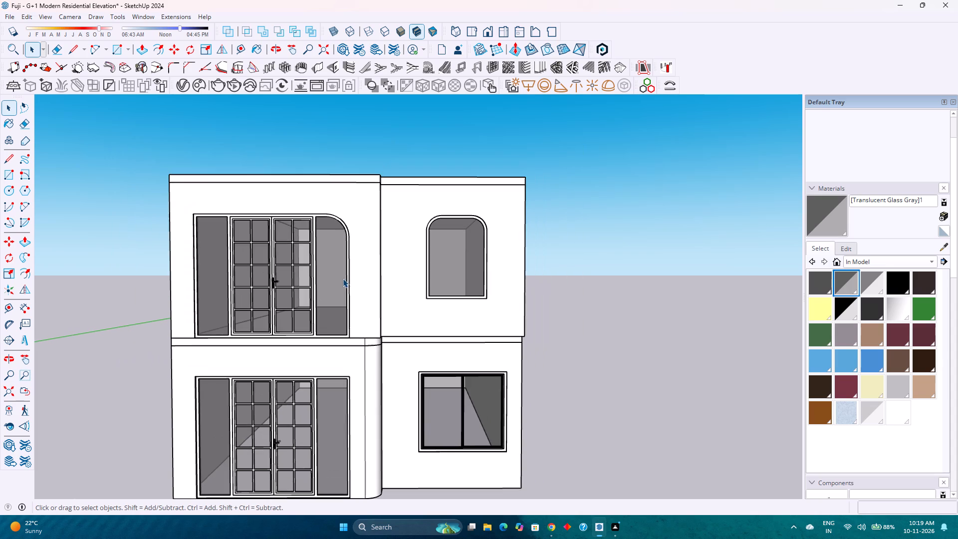
Open the building group for editing and select the ground-floor block inside it.
{"action": "double_click", "coordinate": [343, 278]}
{"action": "scroll", "coordinate": [343, 279], "scroll_direction": "down", "scroll_amount": 6}
{"action": "middle_click_drag", "start_coordinate": [345, 284], "coordinate": [282, 335]}
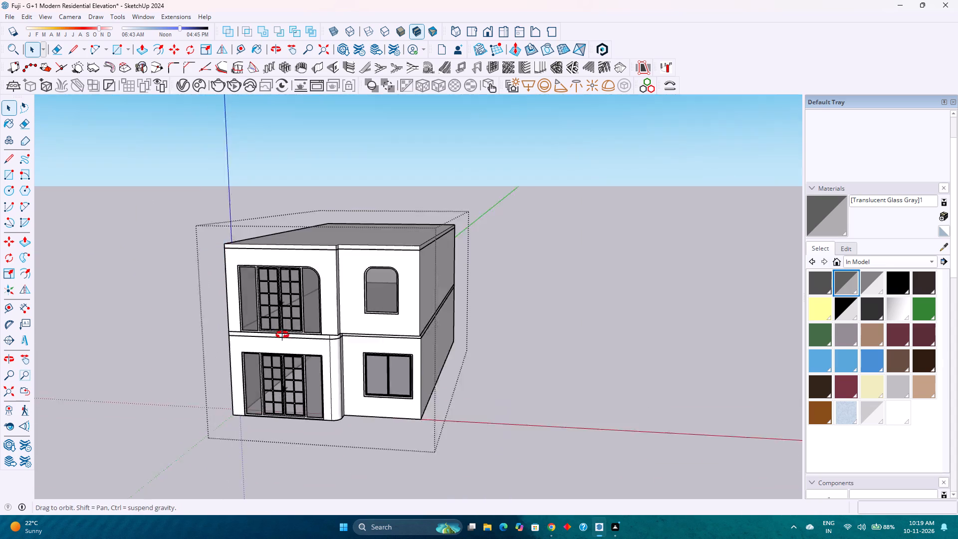
{"action": "middle_click_drag", "start_coordinate": [282, 335], "coordinate": [256, 356]}
{"action": "middle_click", "coordinate": [256, 356]}
{"action": "left_click", "coordinate": [294, 343]}
{"action": "left_click", "coordinate": [298, 348]}
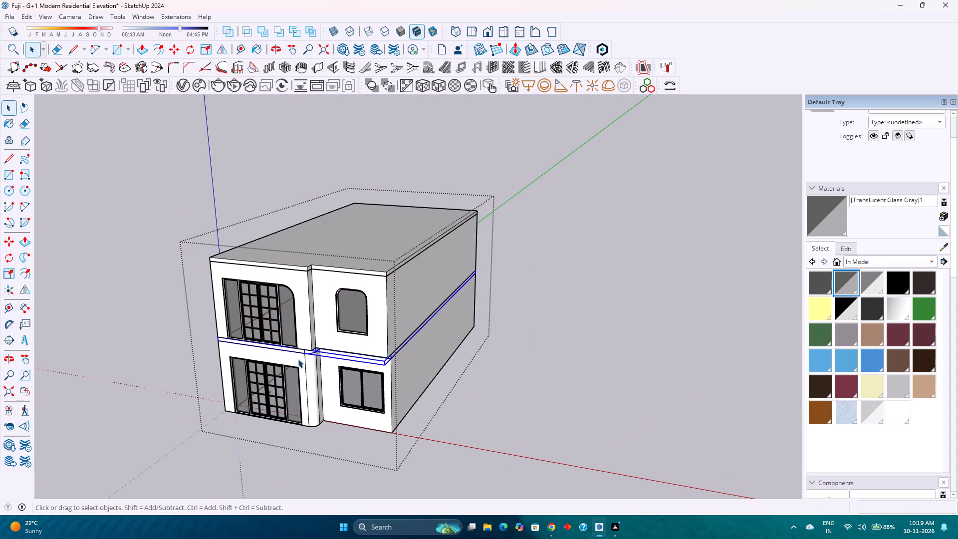
{"action": "left_click", "coordinate": [298, 363]}
{"action": "scroll", "coordinate": [276, 339], "scroll_direction": "down", "scroll_amount": 3}
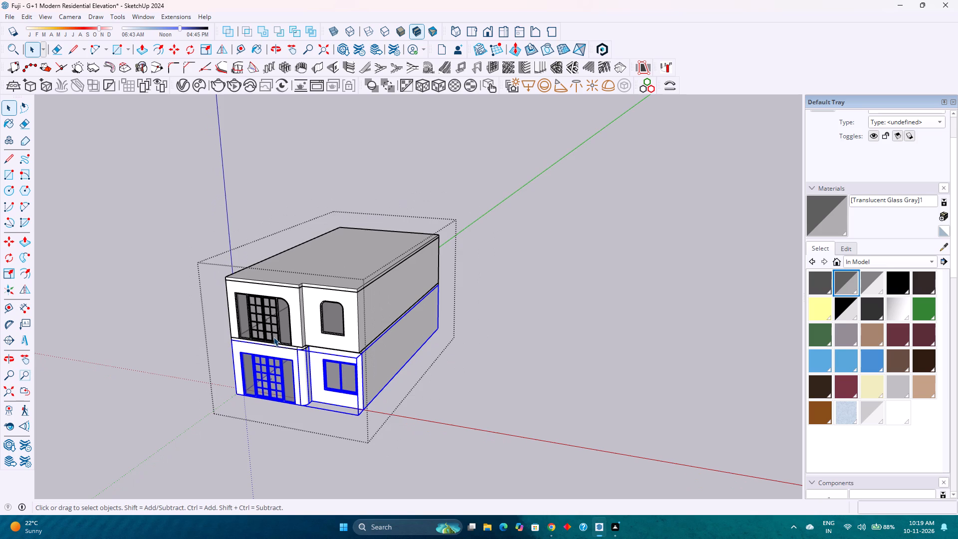
{"action": "scroll", "coordinate": [273, 337], "scroll_direction": "up", "scroll_amount": 2}
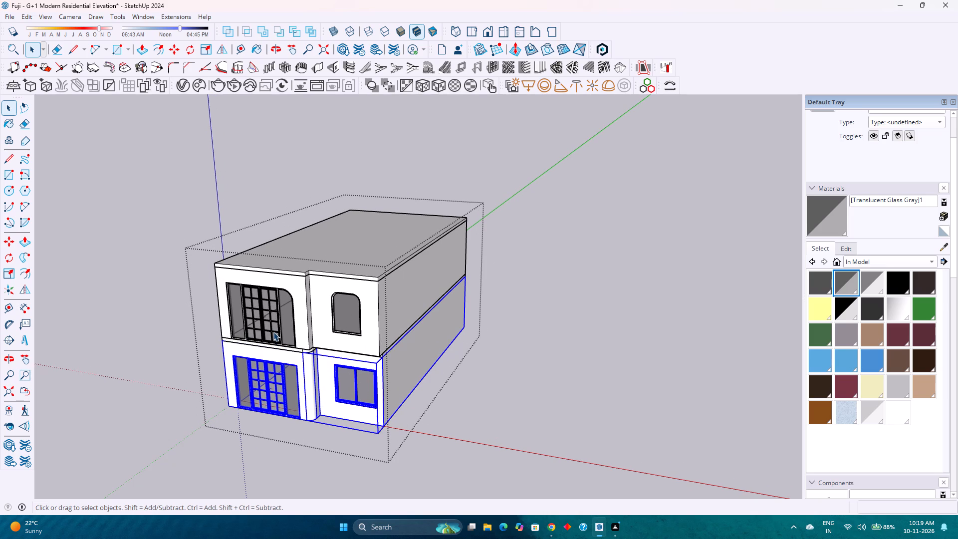
{"action": "scroll", "coordinate": [273, 332], "scroll_direction": "up", "scroll_amount": 1}
{"action": "scroll", "coordinate": [273, 332], "scroll_direction": "down", "scroll_amount": 1}
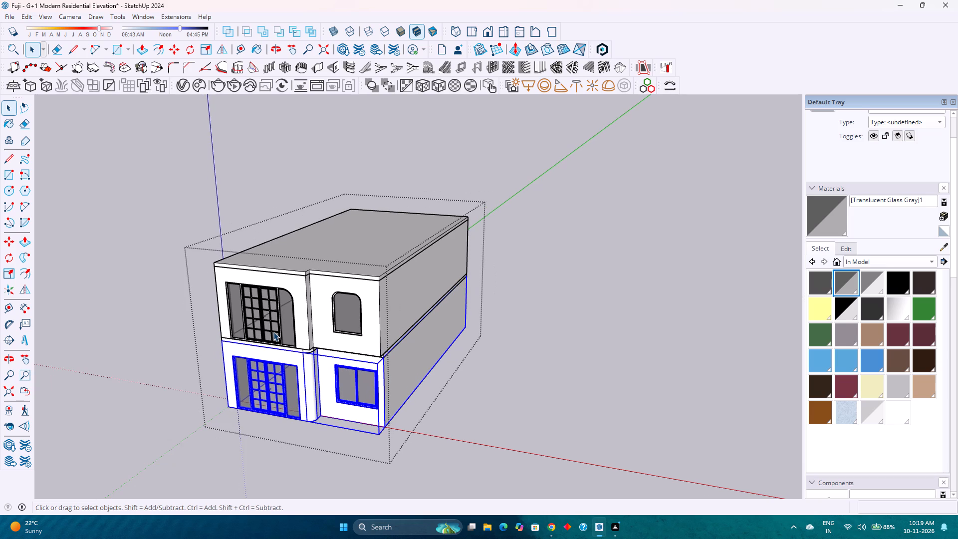
{"action": "scroll", "coordinate": [269, 333], "scroll_direction": "up", "scroll_amount": 2}
{"action": "scroll", "coordinate": [269, 333], "scroll_direction": "down", "scroll_amount": 2}
{"action": "middle_click_drag", "start_coordinate": [256, 349], "coordinate": [307, 335]}
{"action": "middle_click", "coordinate": [307, 335]}
{"action": "scroll", "coordinate": [306, 333], "scroll_direction": "down", "scroll_amount": 2}
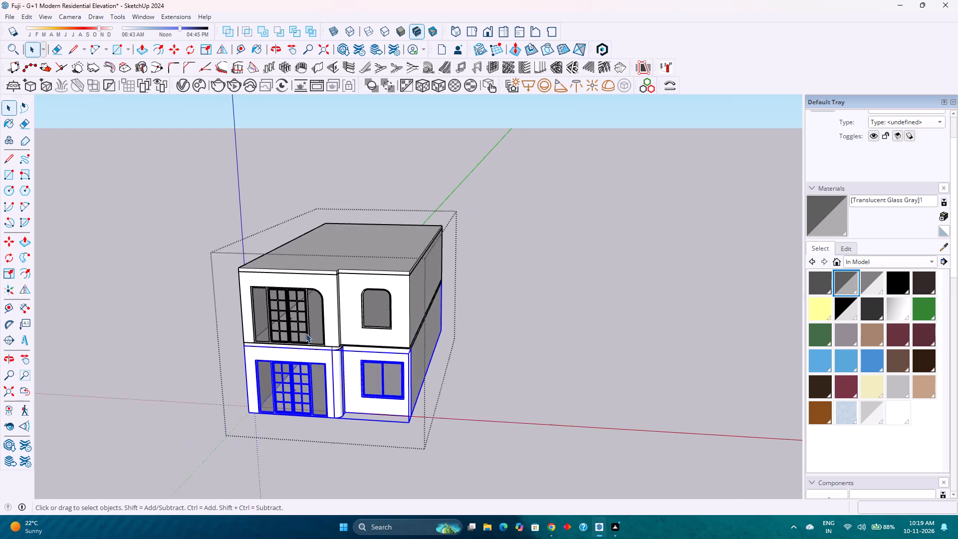
{"action": "scroll", "coordinate": [306, 333], "scroll_direction": "down", "scroll_amount": 1}
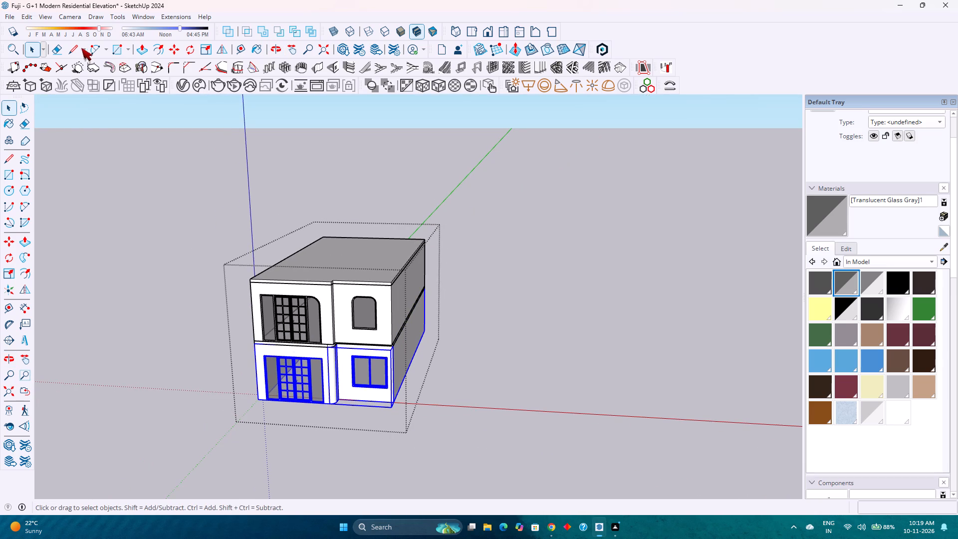
Draw a closed 7' by 1' rectangle with the Line tool at ground level, projecting forward from the building's front corner beside the entrance door.
{"action": "left_click", "coordinate": [66, 53]}
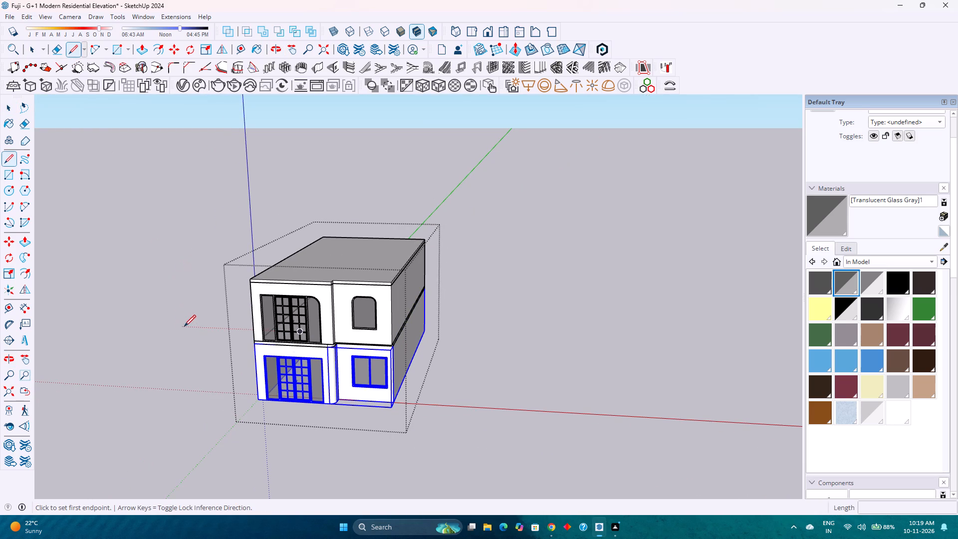
{"action": "scroll", "coordinate": [238, 414], "scroll_direction": "up", "scroll_amount": 9}
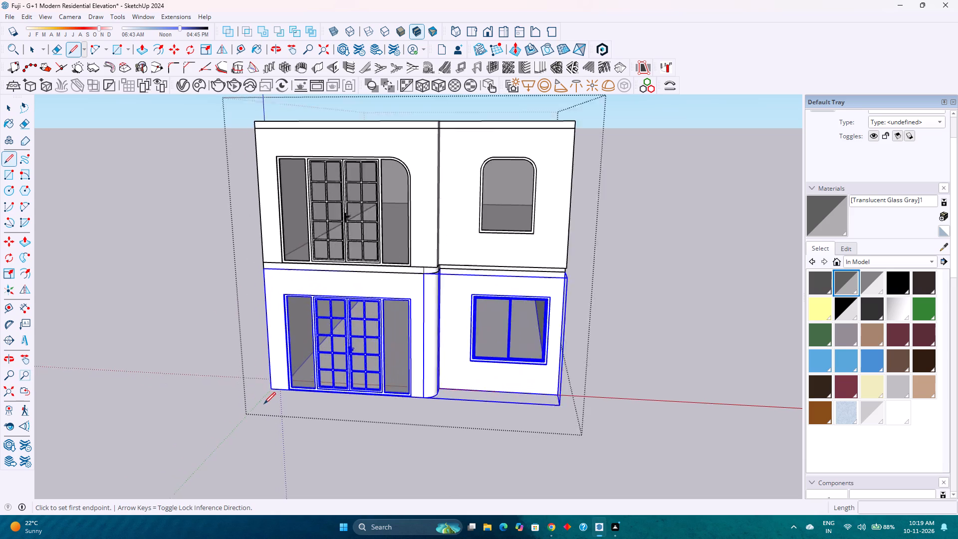
{"action": "scroll", "coordinate": [264, 404], "scroll_direction": "up", "scroll_amount": 3}
{"action": "left_click", "coordinate": [271, 387]}
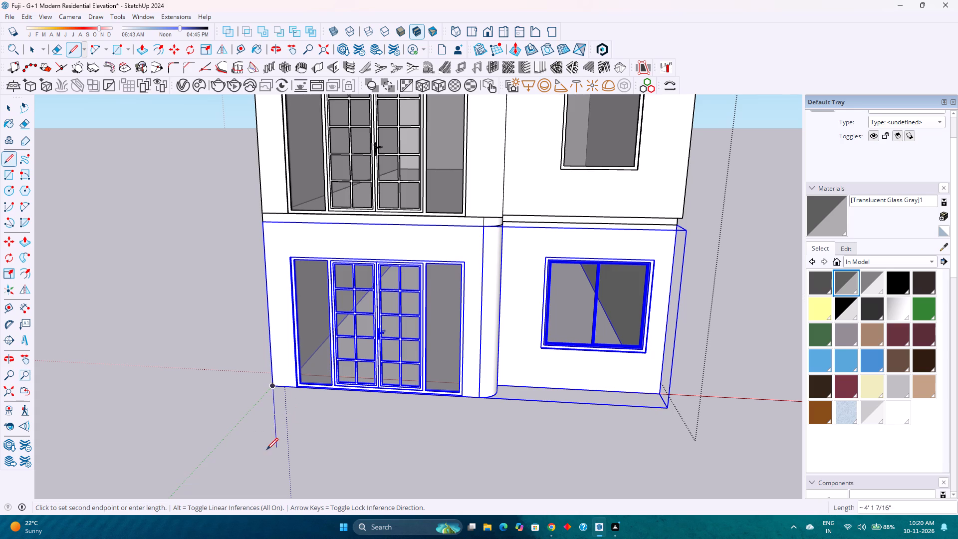
{"action": "key", "text": "Left"}
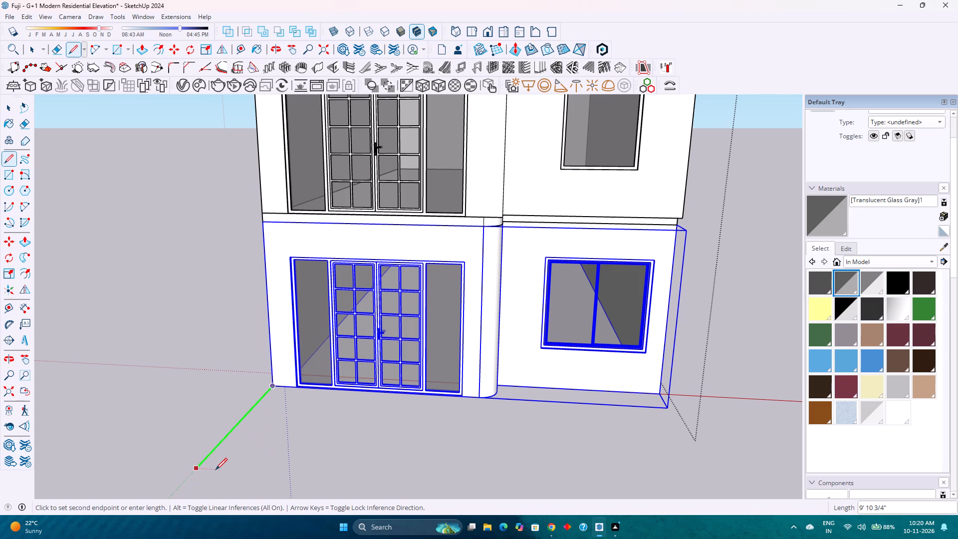
{"action": "key", "text": "1"}
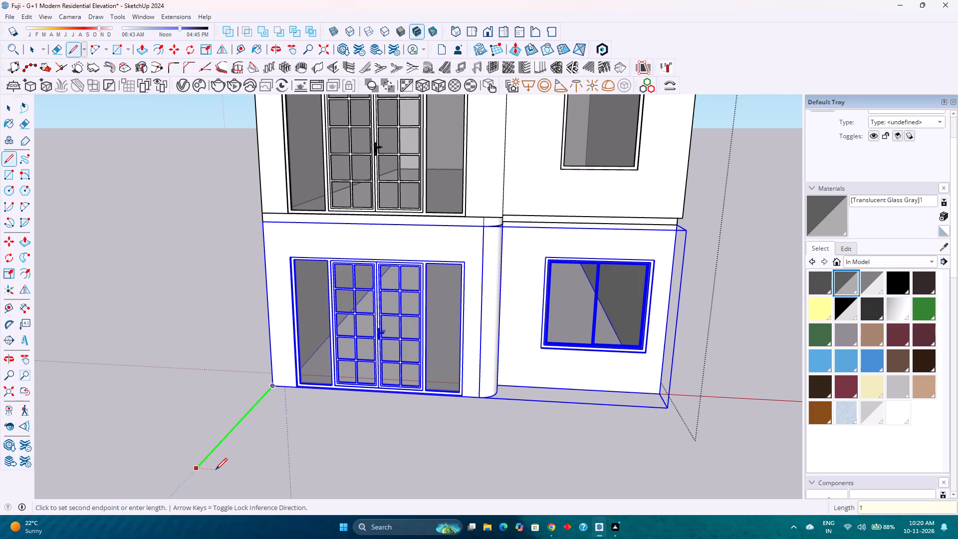
{"action": "key", "text": "BackSpace"}
{"action": "type", "text": "7'"}
{"action": "key", "text": "Return"}
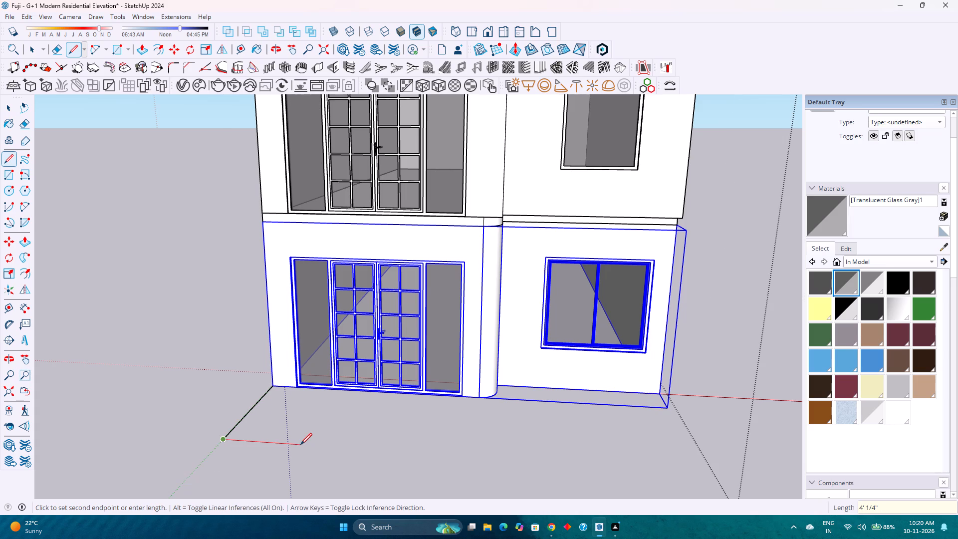
{"action": "key", "text": "Right"}
{"action": "type", "text": "1'"}
{"action": "key", "text": "Return"}
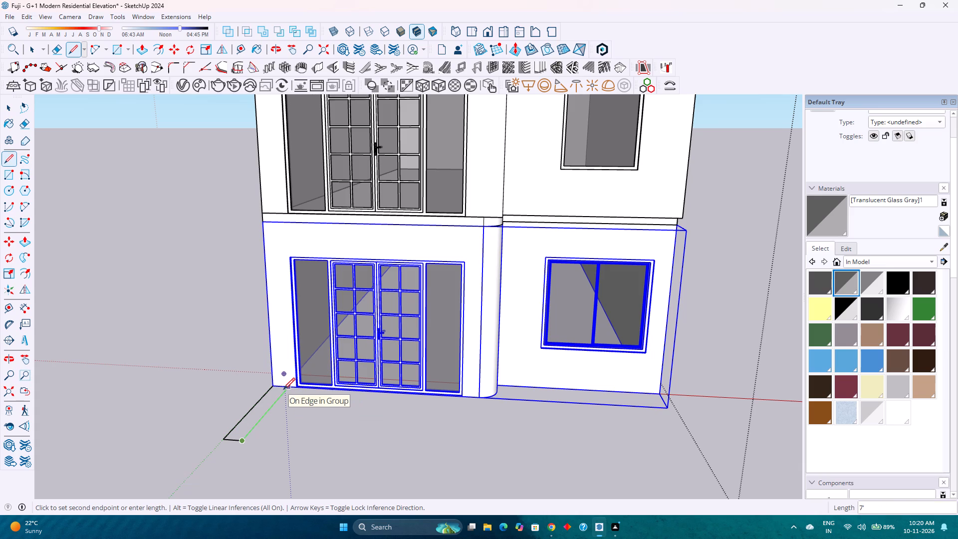
{"action": "left_click", "coordinate": [283, 389]}
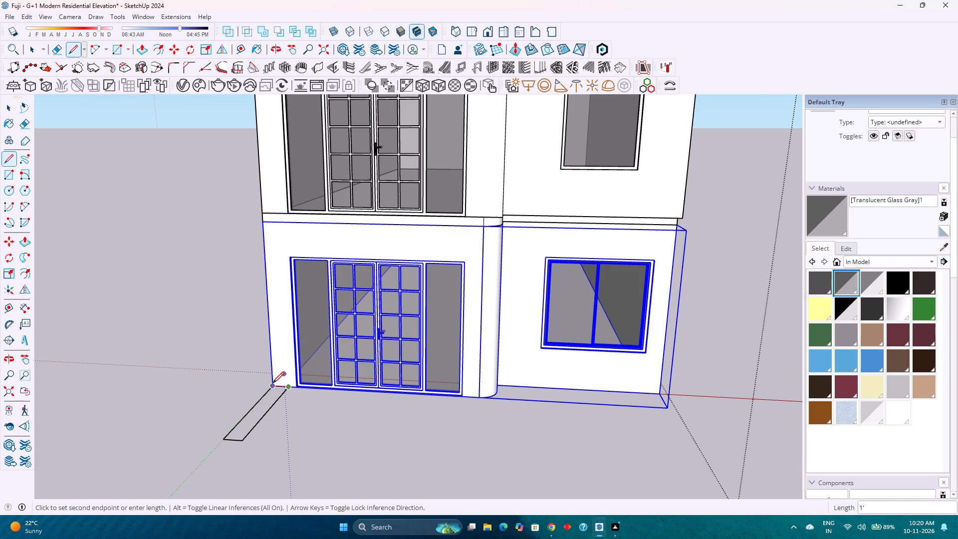
{"action": "left_click", "coordinate": [272, 383]}
{"action": "key", "text": "space"}
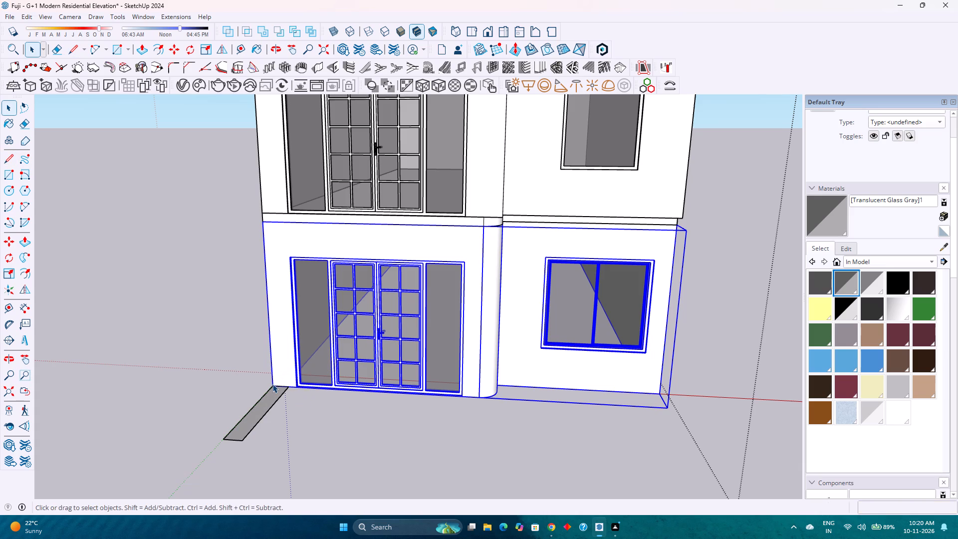
Push/Pull the 7' by 1' rectangle up 10' to form a wall beside the entrance door.
{"action": "scroll", "coordinate": [290, 396], "scroll_direction": "up", "scroll_amount": 3}
{"action": "double_click", "coordinate": [245, 411]}
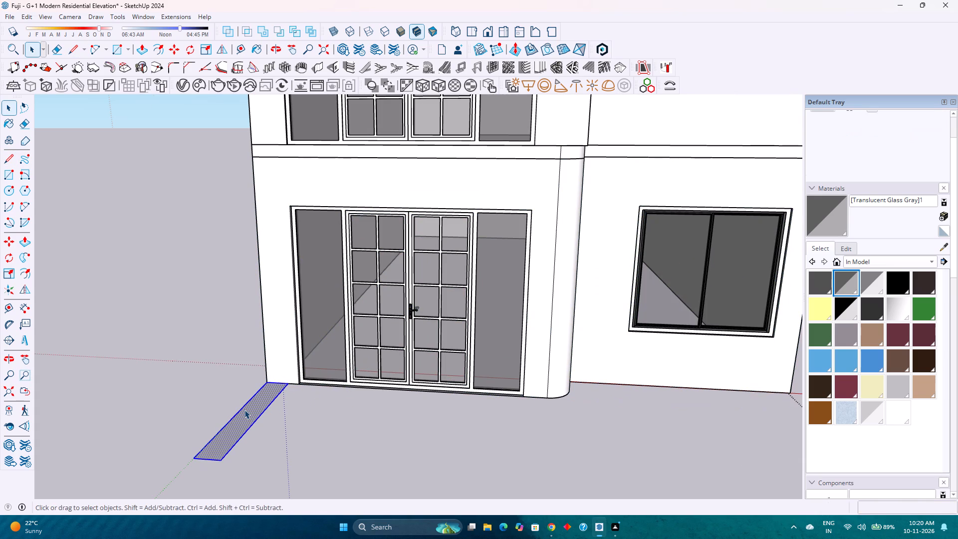
{"action": "key", "text": "p"}
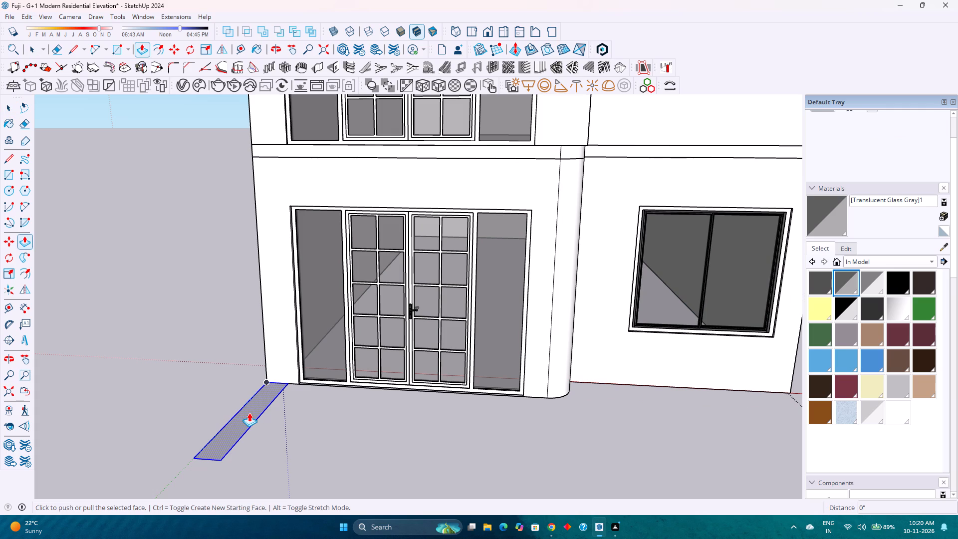
{"action": "left_click", "coordinate": [249, 413]}
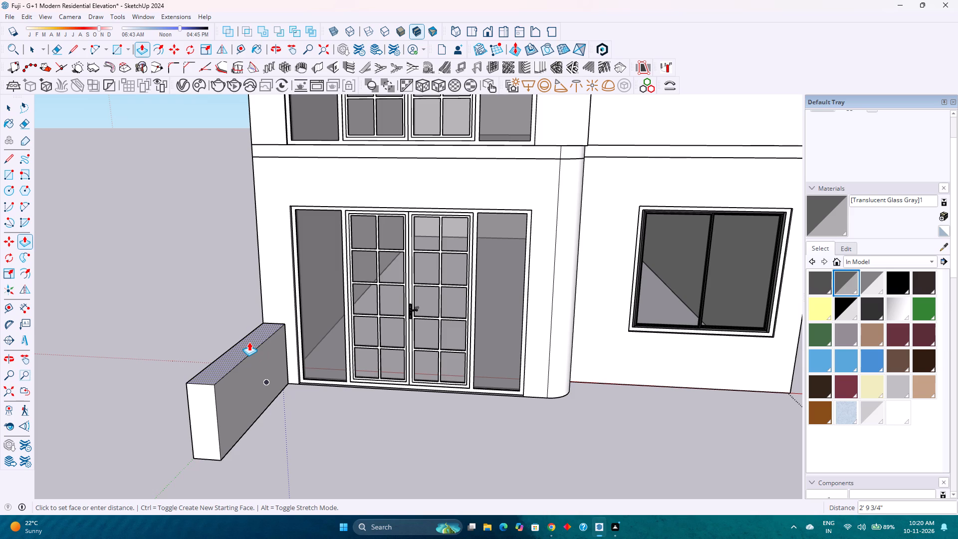
{"action": "scroll", "coordinate": [204, 327], "scroll_direction": "down", "scroll_amount": 2}
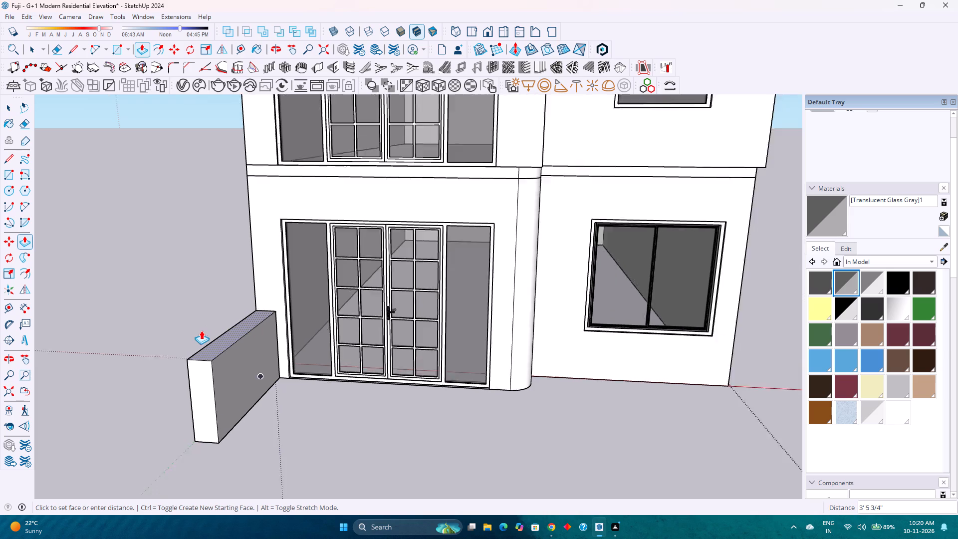
{"action": "scroll", "coordinate": [201, 330], "scroll_direction": "down", "scroll_amount": 1}
{"action": "scroll", "coordinate": [201, 330], "scroll_direction": "up", "scroll_amount": 4}
{"action": "scroll", "coordinate": [201, 330], "scroll_direction": "down", "scroll_amount": 3}
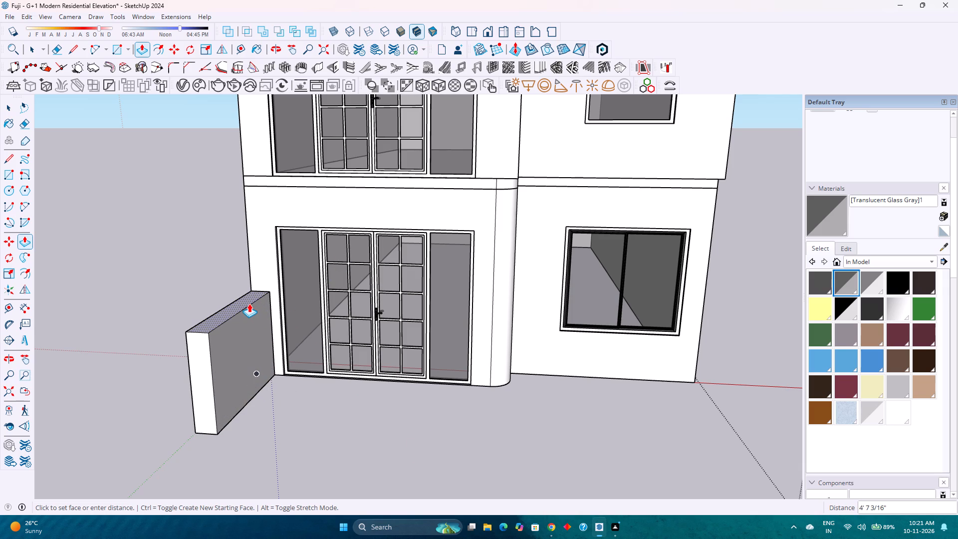
{"action": "scroll", "coordinate": [248, 303], "scroll_direction": "down", "scroll_amount": 3}
{"action": "scroll", "coordinate": [247, 303], "scroll_direction": "up", "scroll_amount": 1}
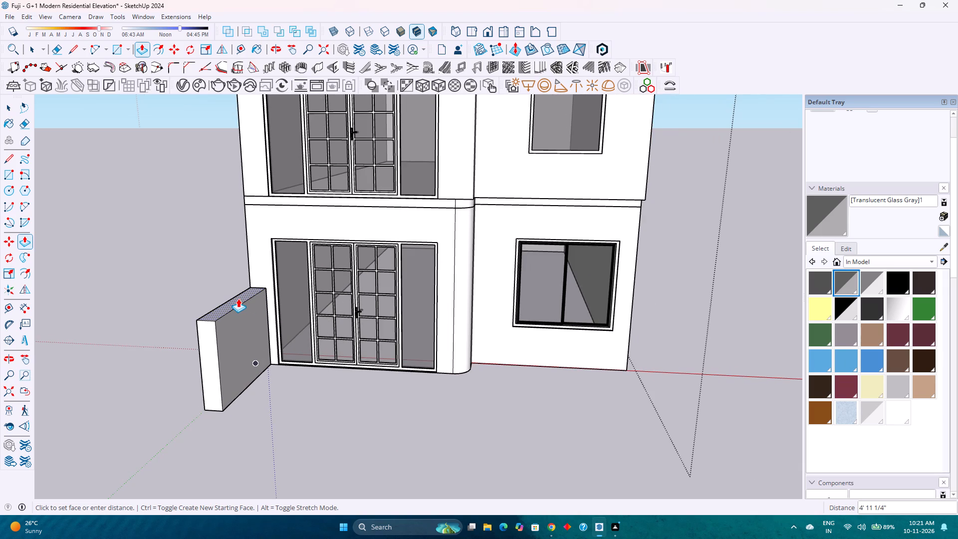
{"action": "key", "text": "1"}
{"action": "type", "text": "0'"}
{"action": "key", "text": "Return"}
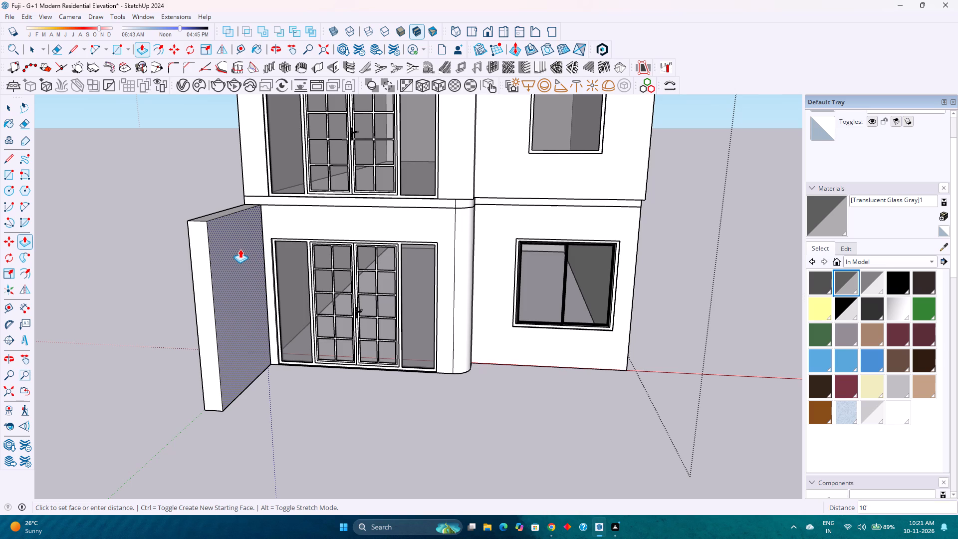
Push/Pull the wall's entrance-side face 12' 6" across the doorway, up to the vertical edge where the facade steps.
{"action": "left_click", "coordinate": [240, 249]}
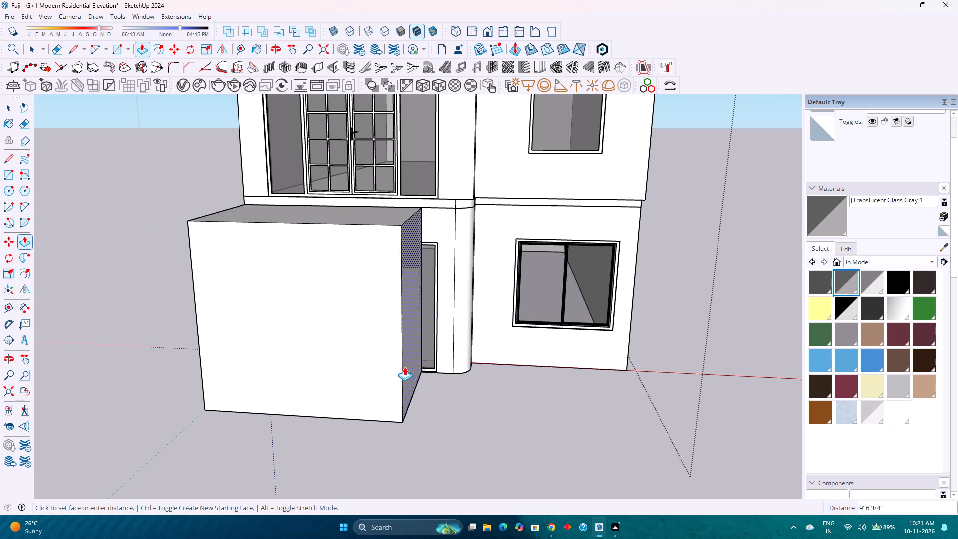
{"action": "left_click", "coordinate": [472, 187]}
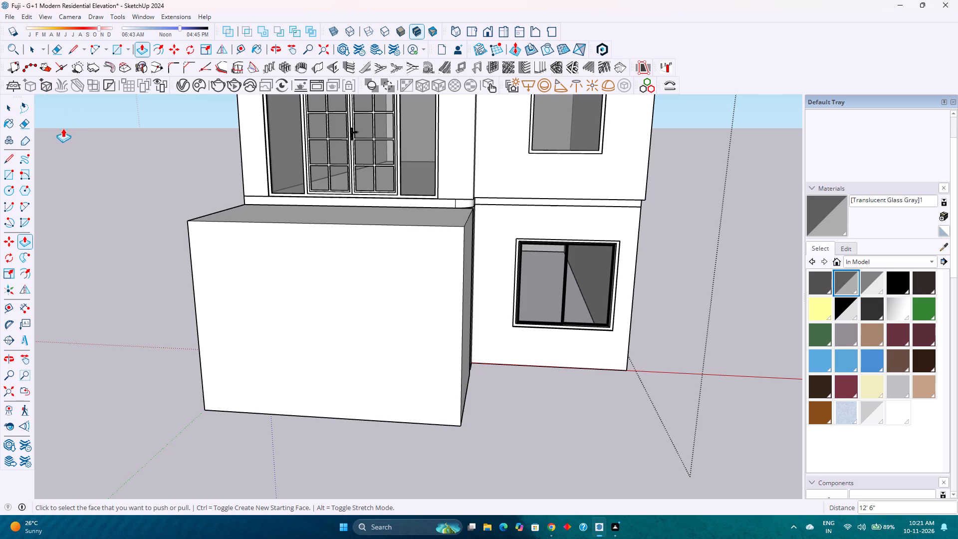
Raise the top face of the projecting block by 6".
{"action": "left_click", "coordinate": [263, 217]}
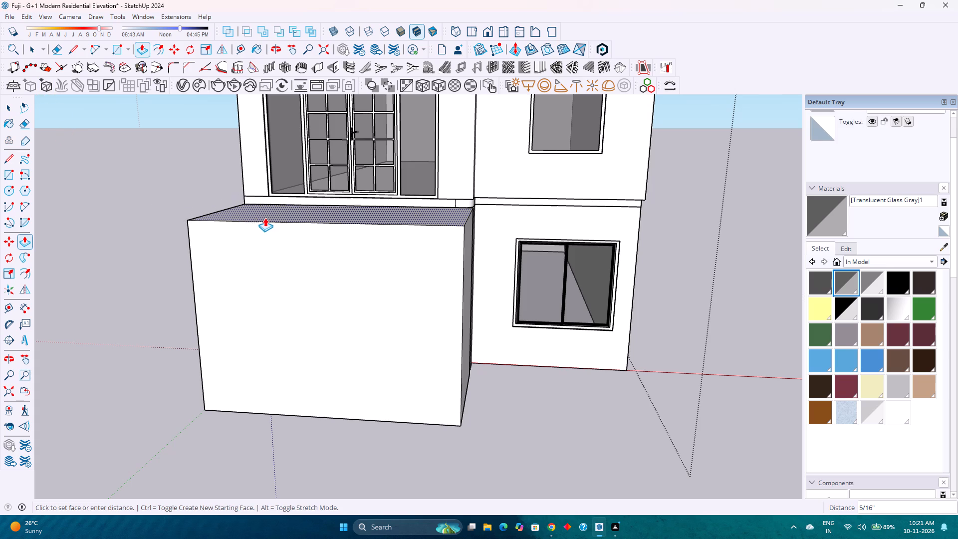
{"action": "key", "text": "6"}
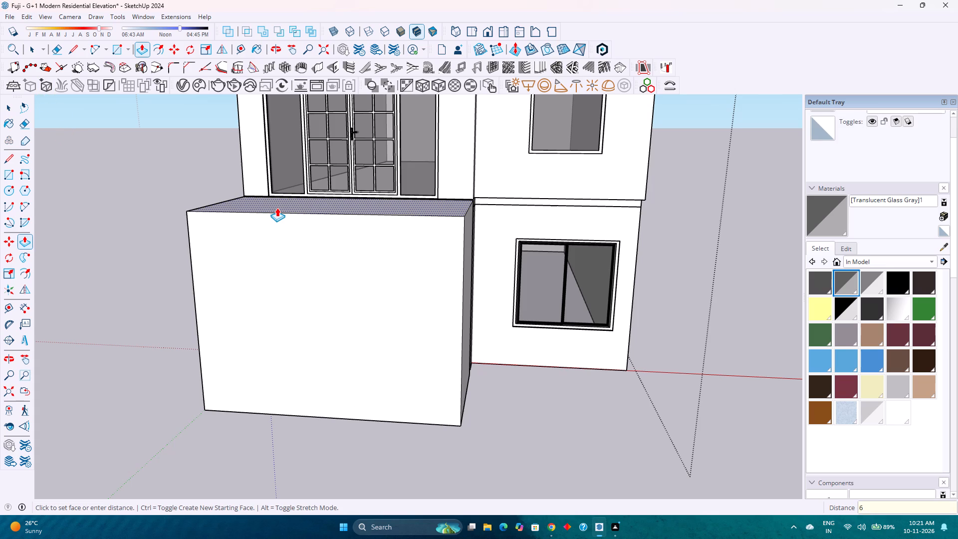
{"action": "key", "text": "Return"}
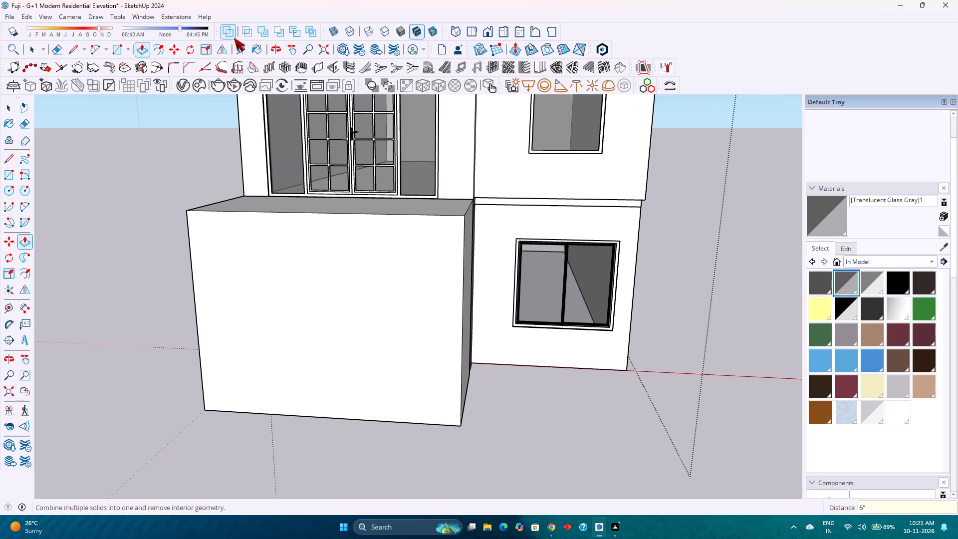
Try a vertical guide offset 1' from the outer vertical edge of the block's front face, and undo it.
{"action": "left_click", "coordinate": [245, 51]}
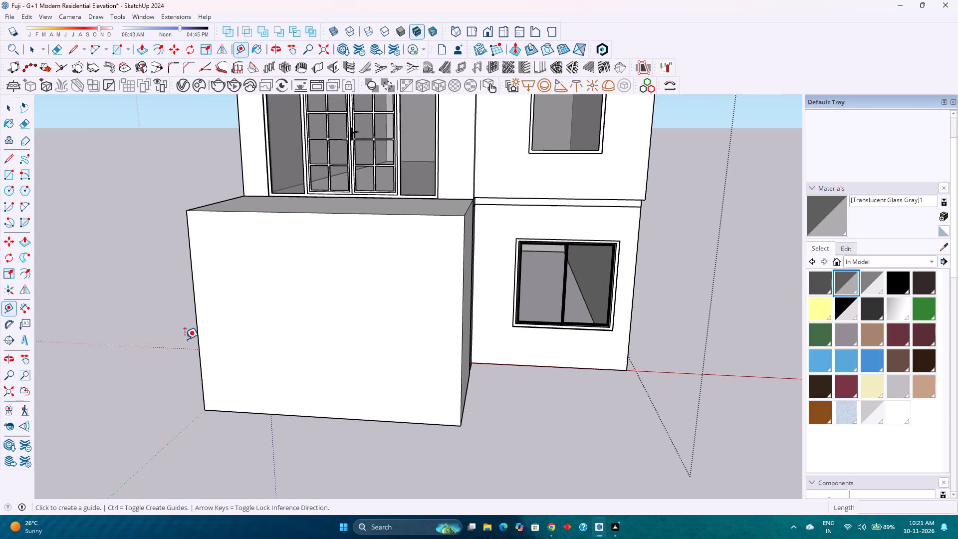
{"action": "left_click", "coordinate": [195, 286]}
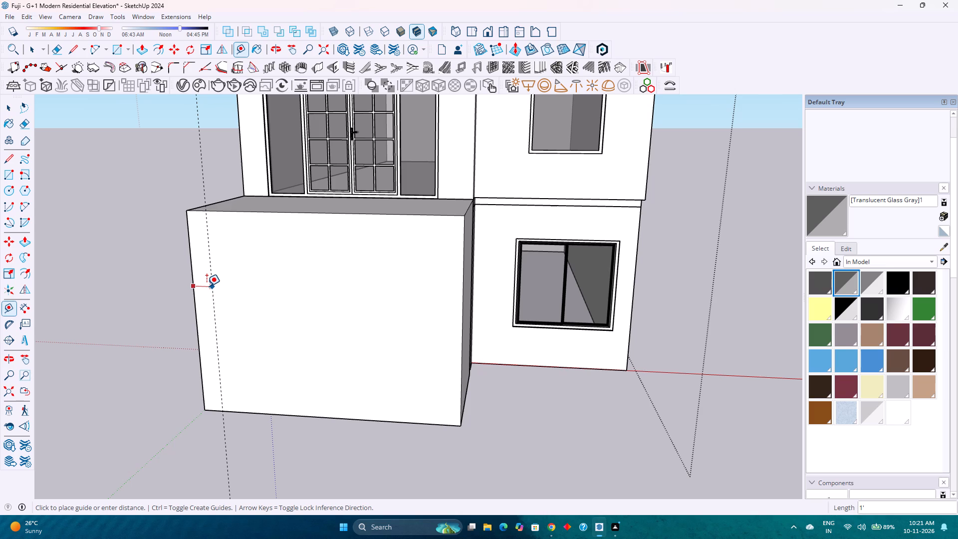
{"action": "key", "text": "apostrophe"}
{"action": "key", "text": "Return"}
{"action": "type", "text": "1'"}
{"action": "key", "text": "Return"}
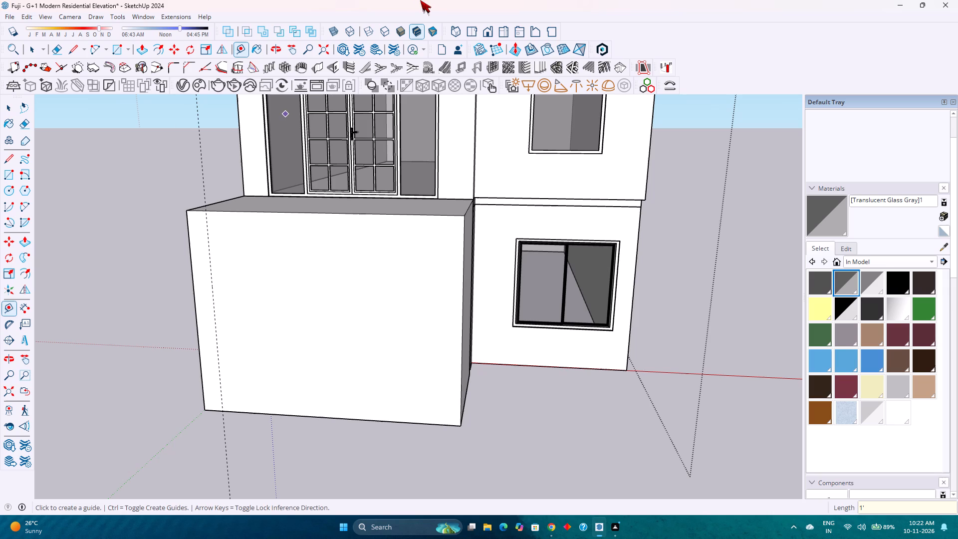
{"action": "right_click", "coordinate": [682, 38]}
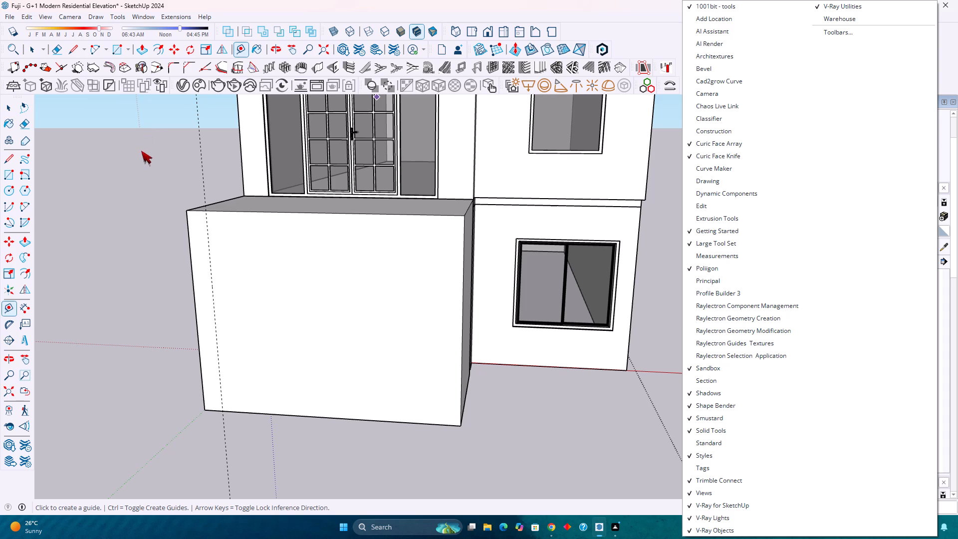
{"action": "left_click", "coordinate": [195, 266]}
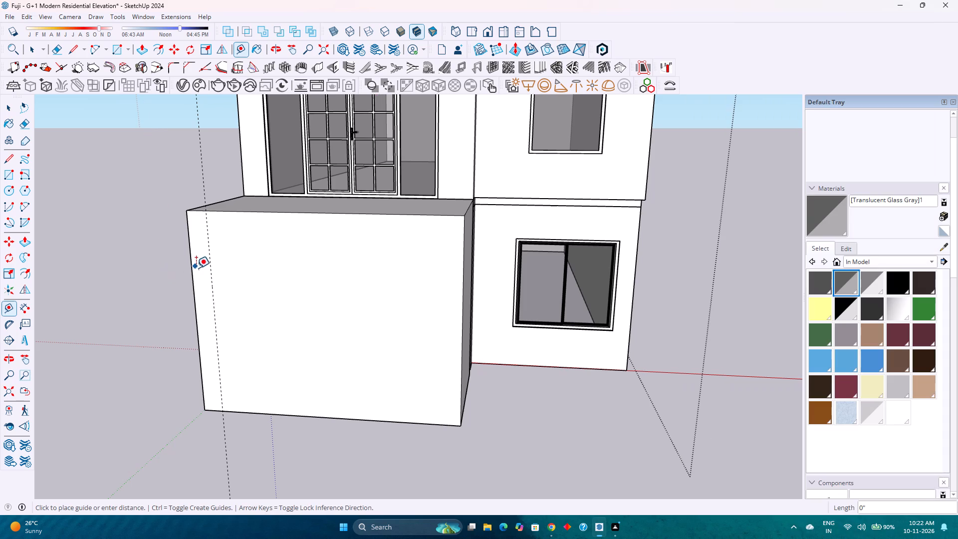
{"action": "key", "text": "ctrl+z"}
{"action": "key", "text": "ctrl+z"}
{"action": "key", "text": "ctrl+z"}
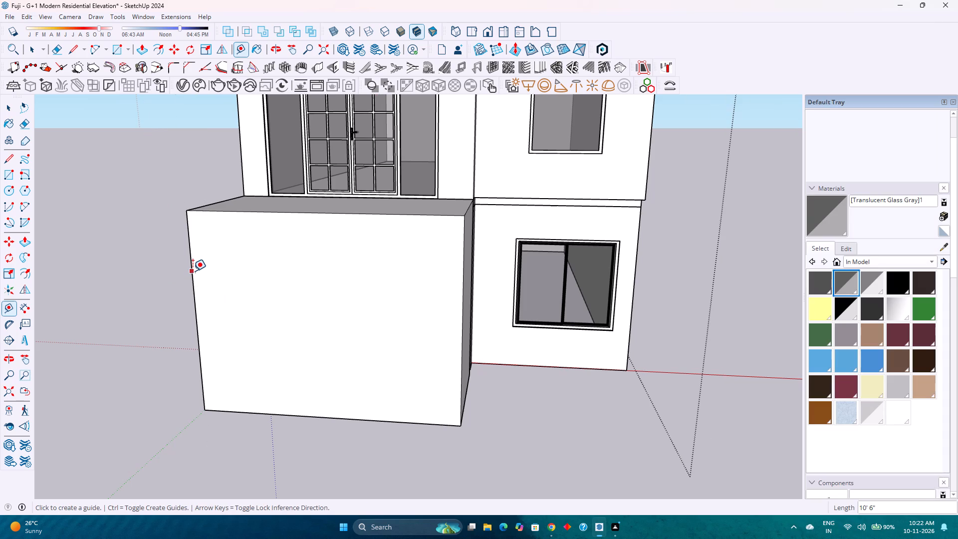
Place guides on the block's front face, 2' in from its outer vertical edge and 2' down from its top edge.
{"action": "left_click", "coordinate": [193, 271]}
{"action": "type", "text": "2'"}
{"action": "key", "text": "Return"}
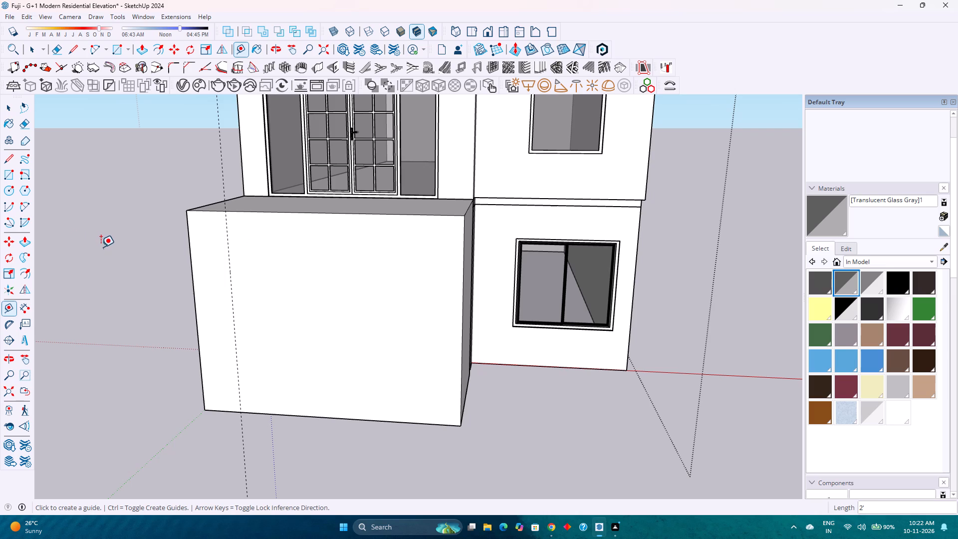
{"action": "scroll", "coordinate": [100, 247], "scroll_direction": "up", "scroll_amount": 3}
{"action": "left_click", "coordinate": [335, 192]}
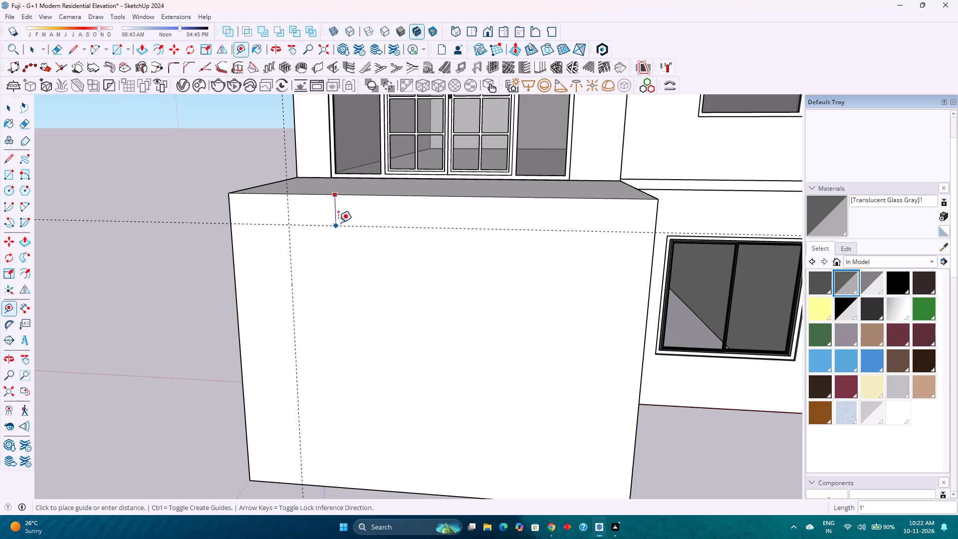
{"action": "type", "text": "2'"}
{"action": "key", "text": "Return"}
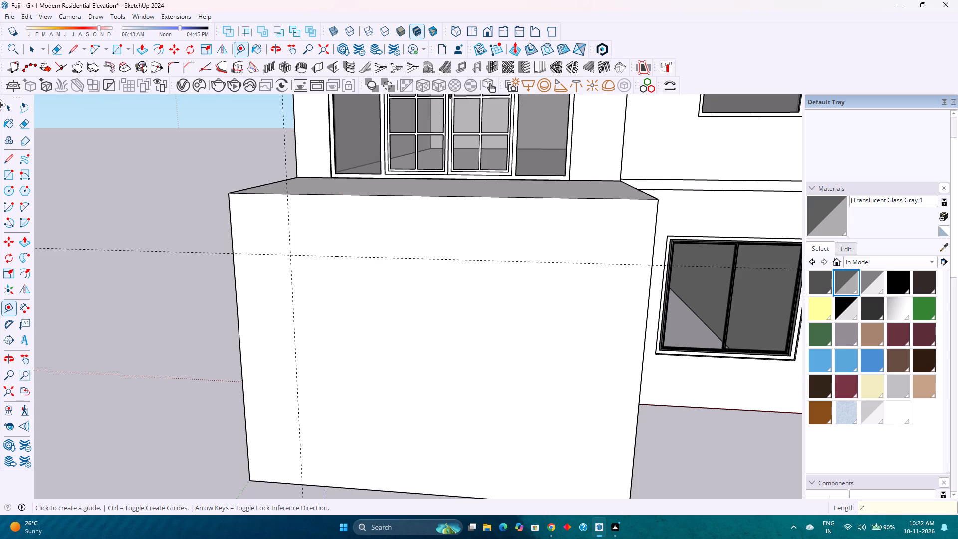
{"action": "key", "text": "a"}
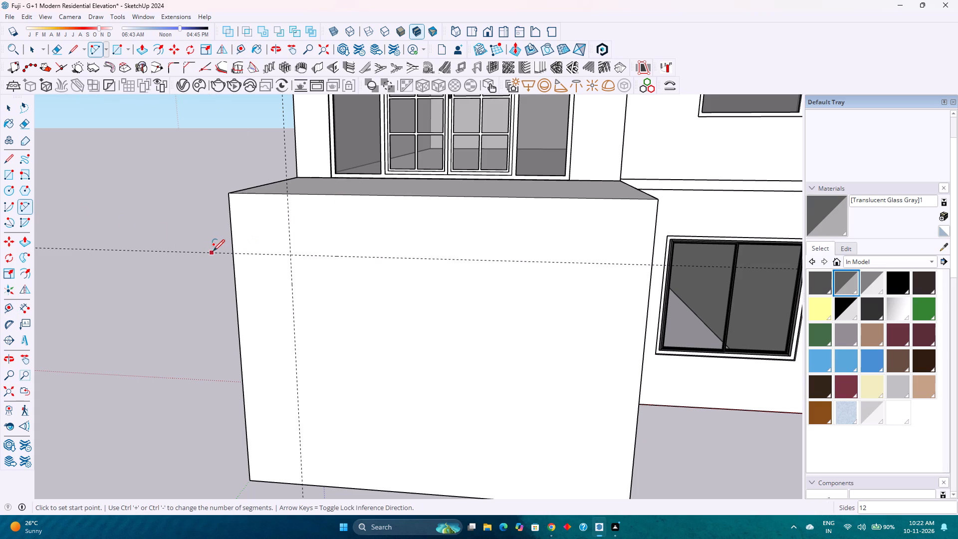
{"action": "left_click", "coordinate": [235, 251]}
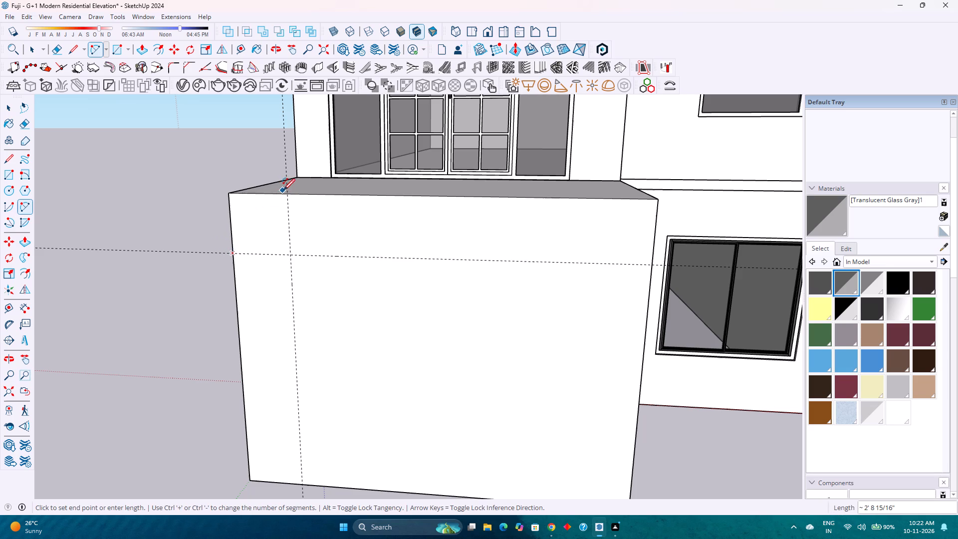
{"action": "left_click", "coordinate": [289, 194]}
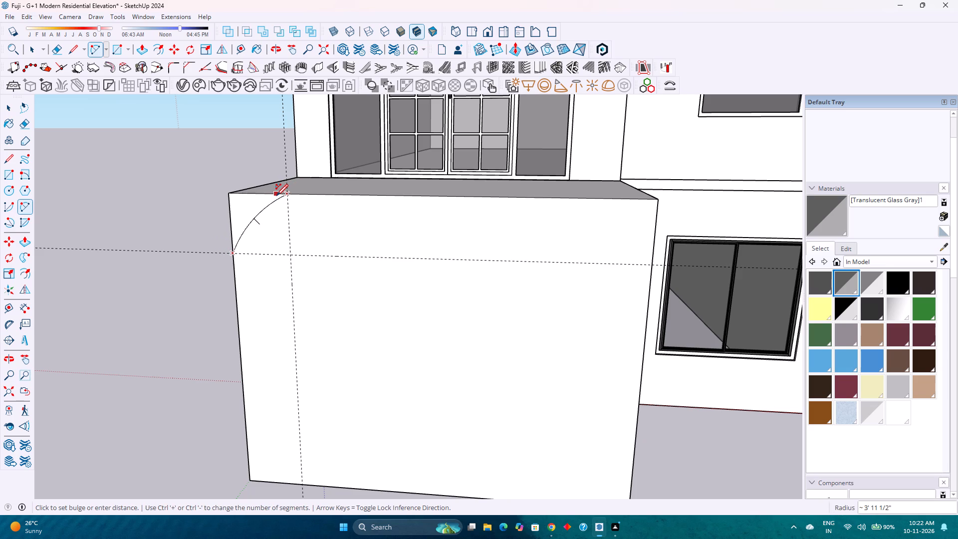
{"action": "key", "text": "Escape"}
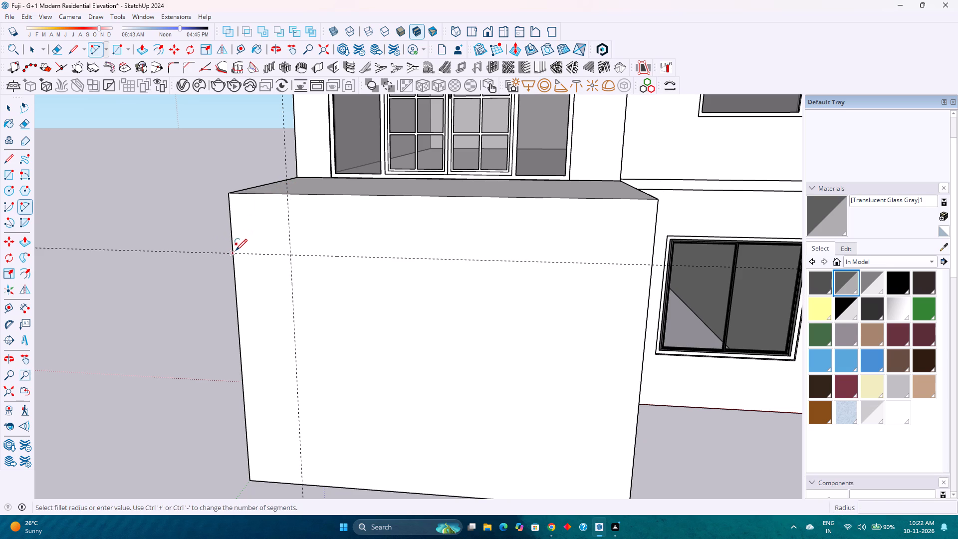
Draw a tangent arc between the two guide and edge intersections to round the front face's outer top corner.
{"action": "left_click", "coordinate": [236, 251]}
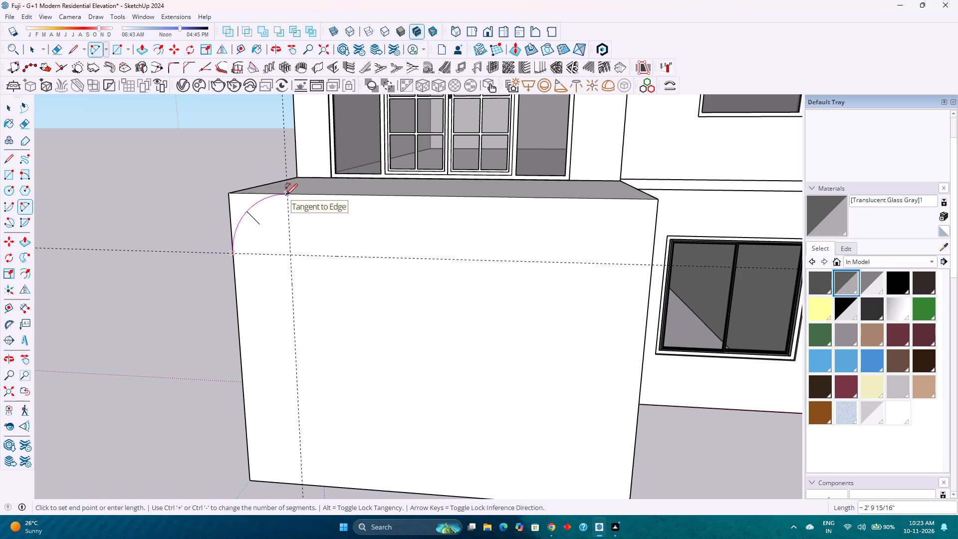
{"action": "double_click", "coordinate": [286, 195]}
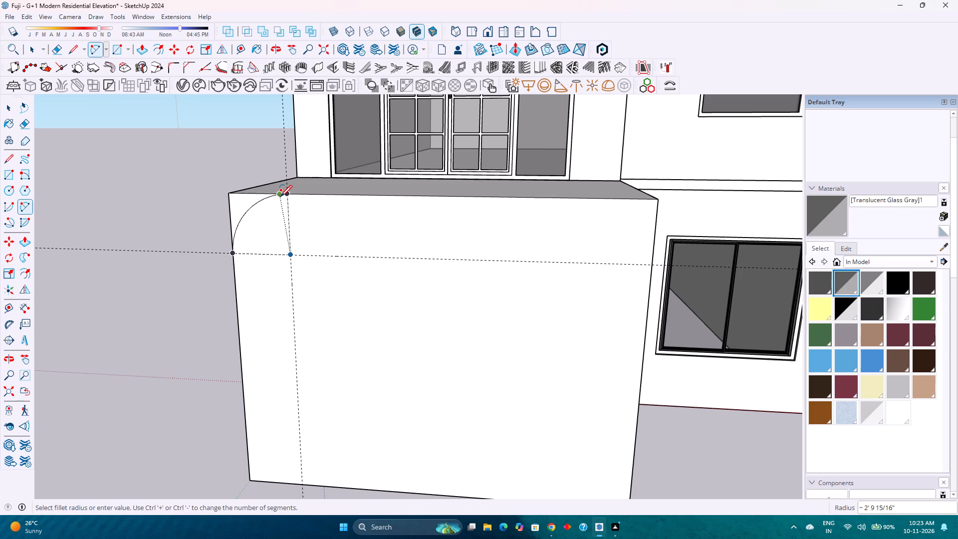
Examine the building's massing with the projecting entrance block from the front, the long side and above.
{"action": "scroll", "coordinate": [245, 189], "scroll_direction": "down", "scroll_amount": 3}
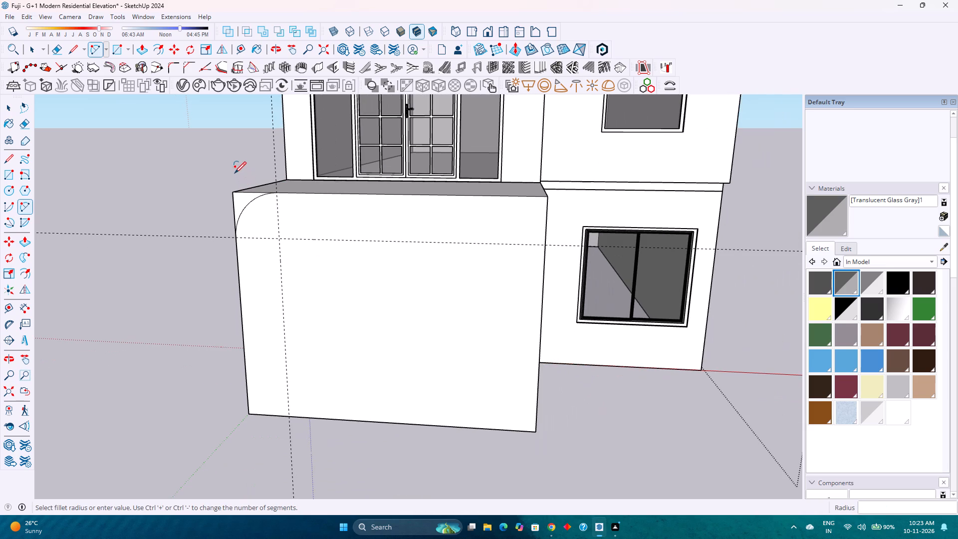
{"action": "scroll", "coordinate": [180, 203], "scroll_direction": "down", "scroll_amount": 4}
{"action": "scroll", "coordinate": [283, 263], "scroll_direction": "down", "scroll_amount": 1}
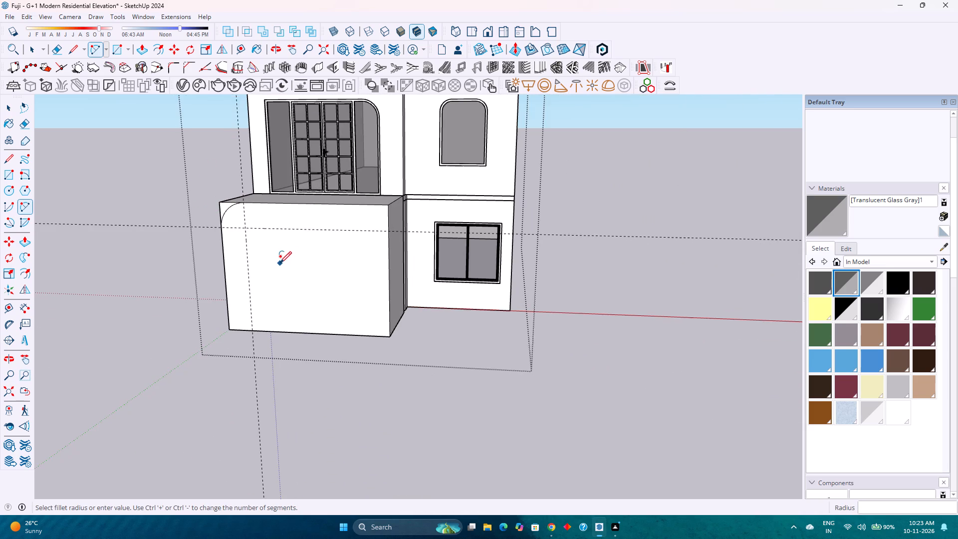
{"action": "middle_click_drag", "start_coordinate": [279, 264], "coordinate": [291, 230]}
{"action": "middle_click_drag", "start_coordinate": [297, 242], "coordinate": [299, 272]}
{"action": "scroll", "coordinate": [299, 272], "scroll_direction": "down", "scroll_amount": 7}
{"action": "middle_click_drag", "start_coordinate": [382, 256], "coordinate": [128, 217]}
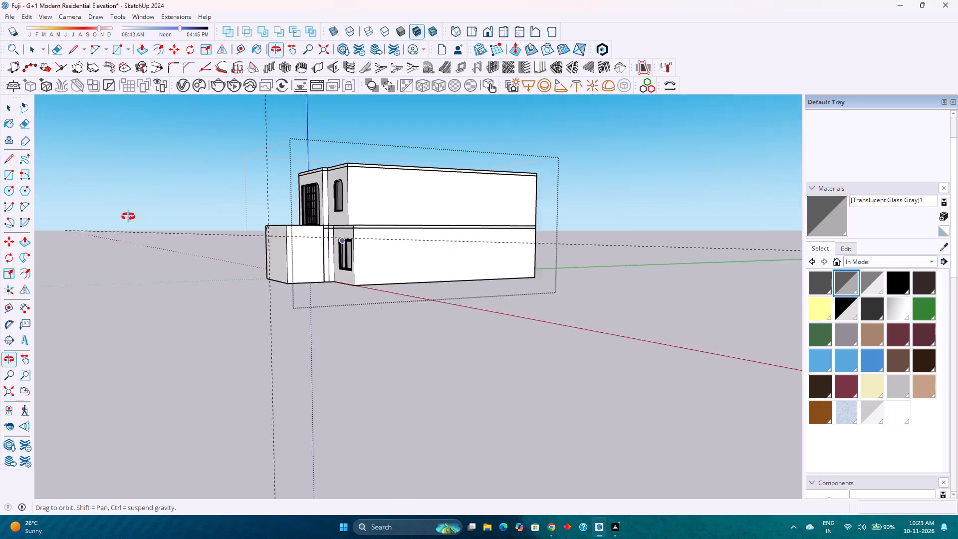
{"action": "middle_click_drag", "start_coordinate": [128, 217], "coordinate": [380, 334]}
{"action": "scroll", "coordinate": [304, 255], "scroll_direction": "down", "scroll_amount": 7}
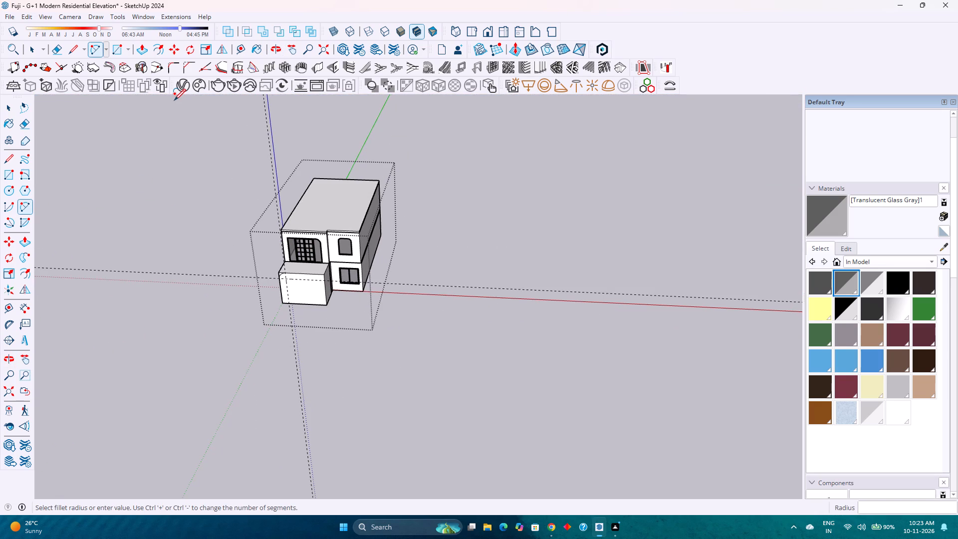
{"action": "right_click", "coordinate": [708, 30]}
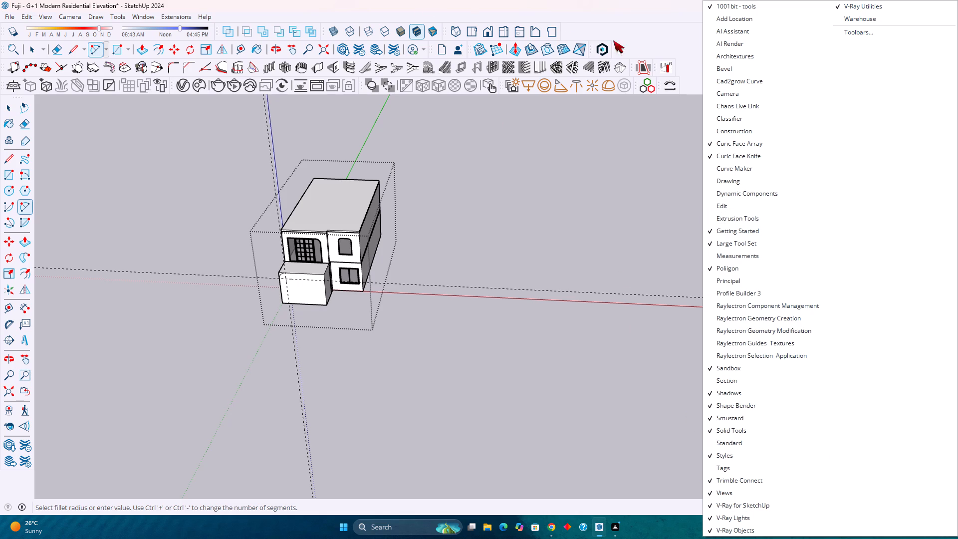
{"action": "left_click", "coordinate": [630, 25]}
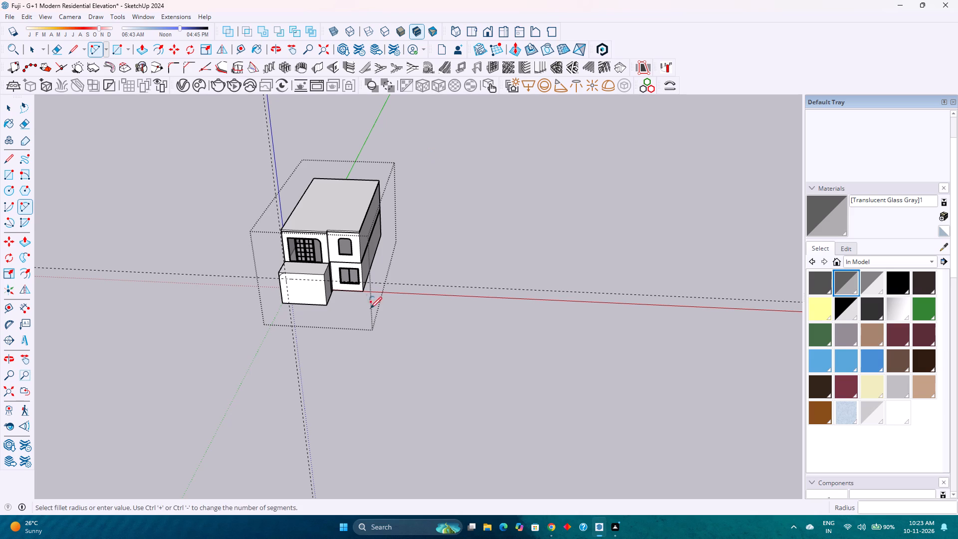
{"action": "scroll", "coordinate": [356, 243], "scroll_direction": "down", "scroll_amount": 4}
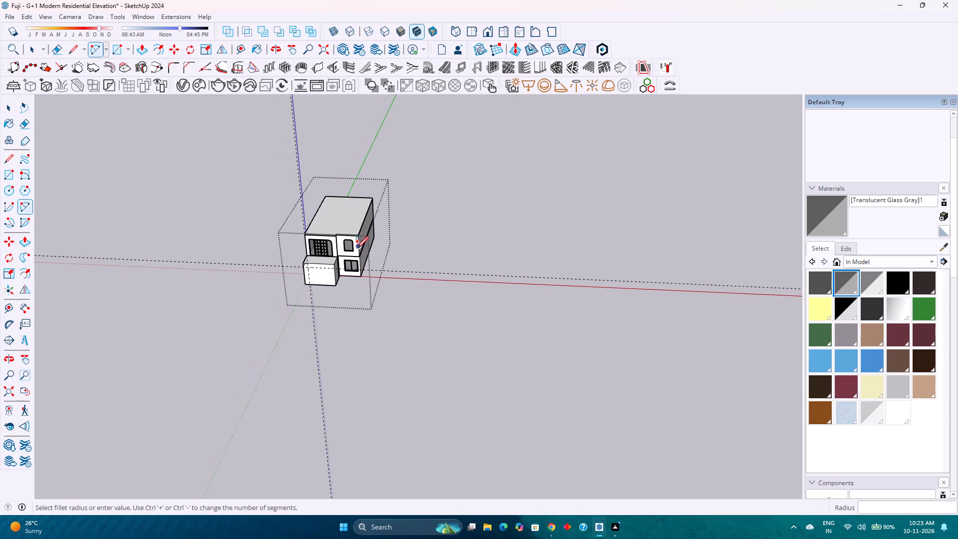
{"action": "scroll", "coordinate": [288, 278], "scroll_direction": "up", "scroll_amount": 2}
{"action": "scroll", "coordinate": [343, 252], "scroll_direction": "up", "scroll_amount": 9}
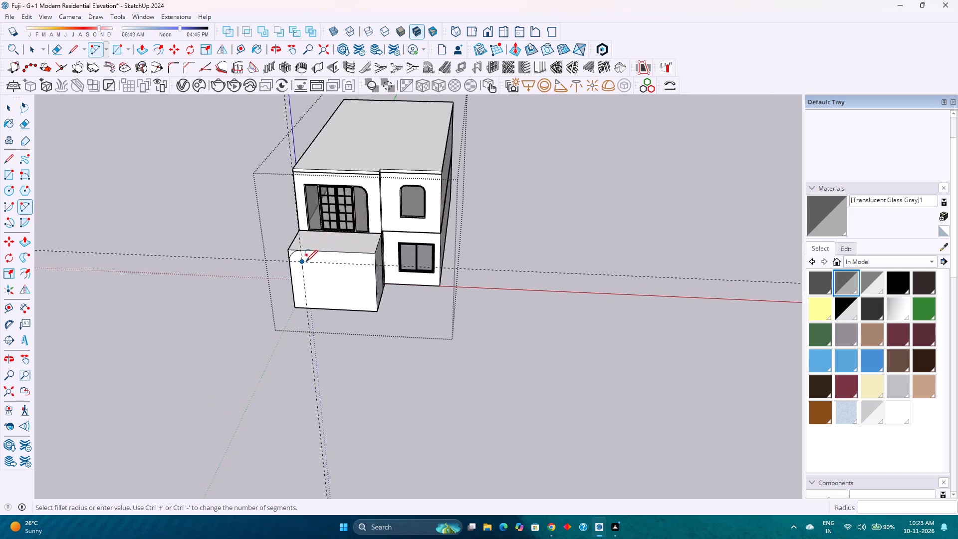
Set the segment count of the arc at the front face's outer top corner to 120.
{"action": "scroll", "coordinate": [306, 262], "scroll_direction": "up", "scroll_amount": 15}
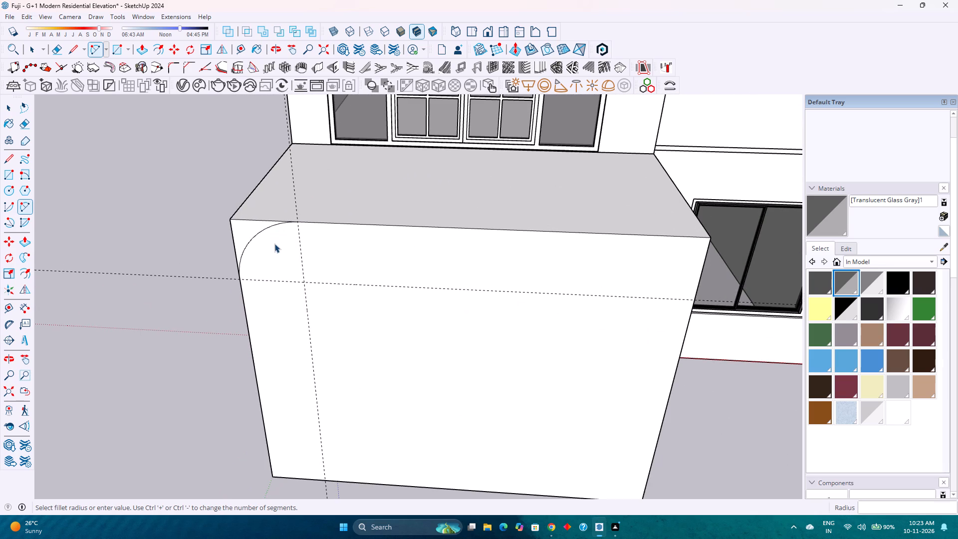
{"action": "key", "text": "space"}
{"action": "left_click", "coordinate": [267, 228]}
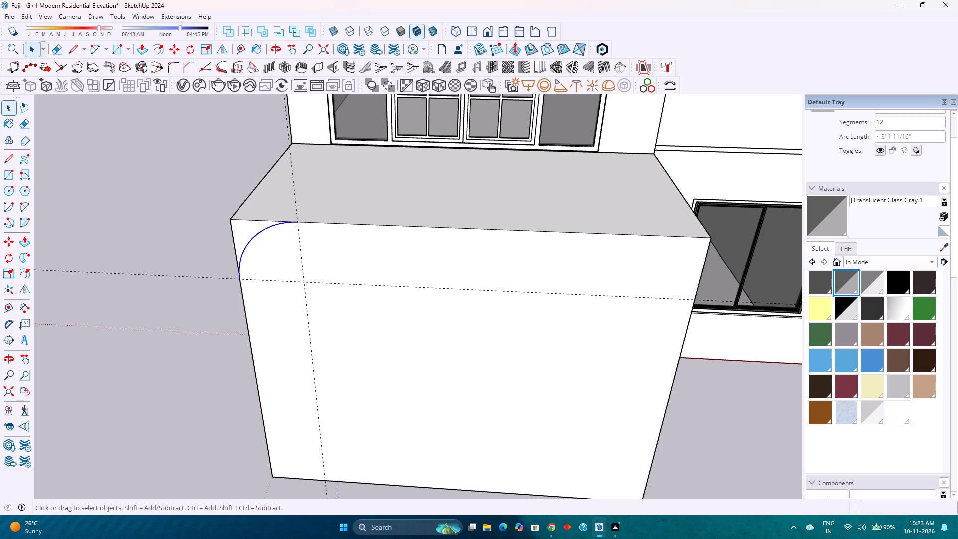
{"action": "scroll", "coordinate": [881, 114], "scroll_direction": "up", "scroll_amount": 3}
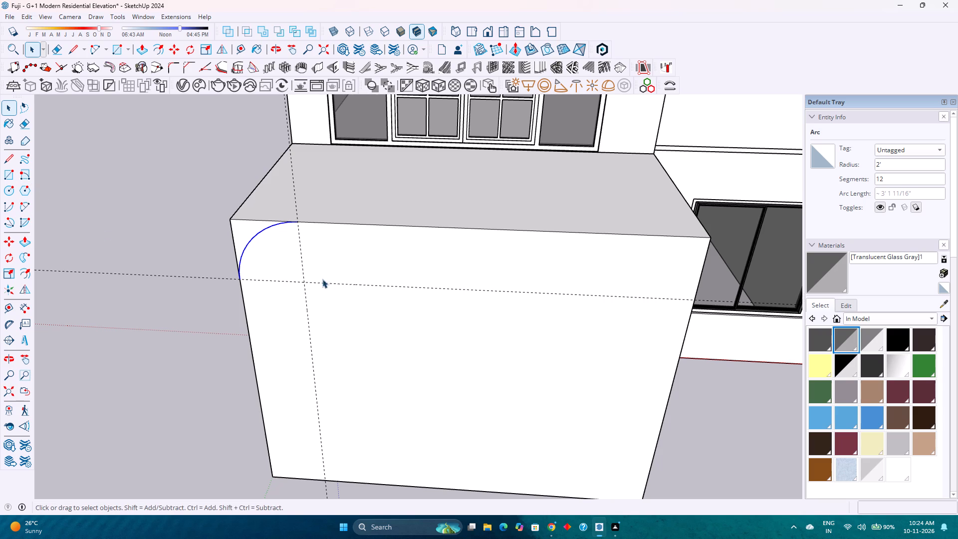
{"action": "left_click", "coordinate": [925, 174]}
{"action": "key", "text": "0"}
{"action": "key", "text": "Return"}
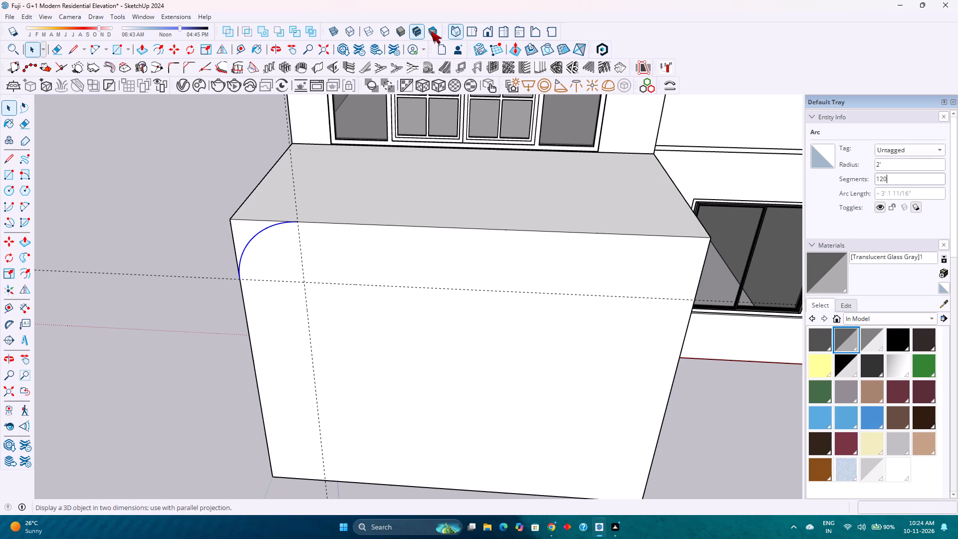
Push the corner piece outside the arc back 7' to the house wall, rounding the block through its full depth.
{"action": "key", "text": "space"}
{"action": "key", "text": "p"}
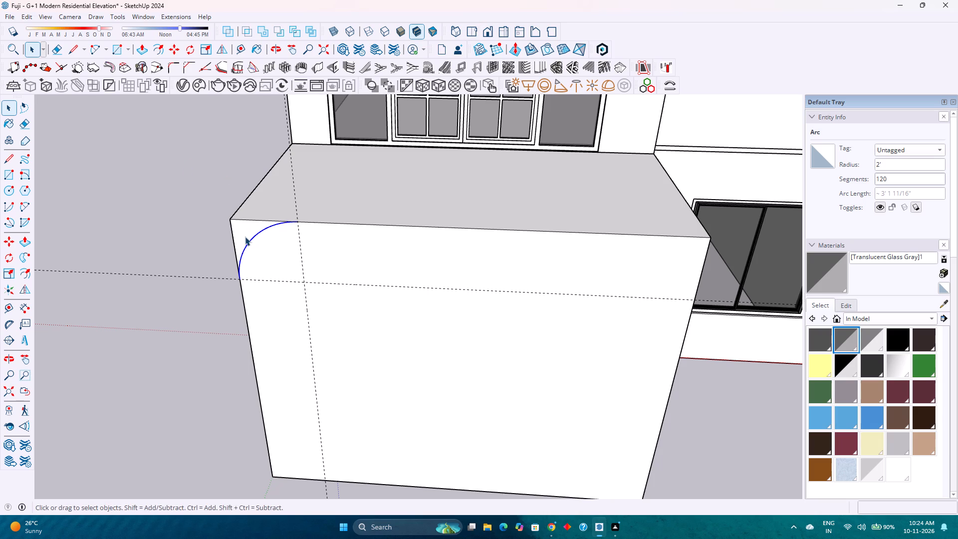
{"action": "key", "text": "Escape"}
{"action": "key", "text": "p"}
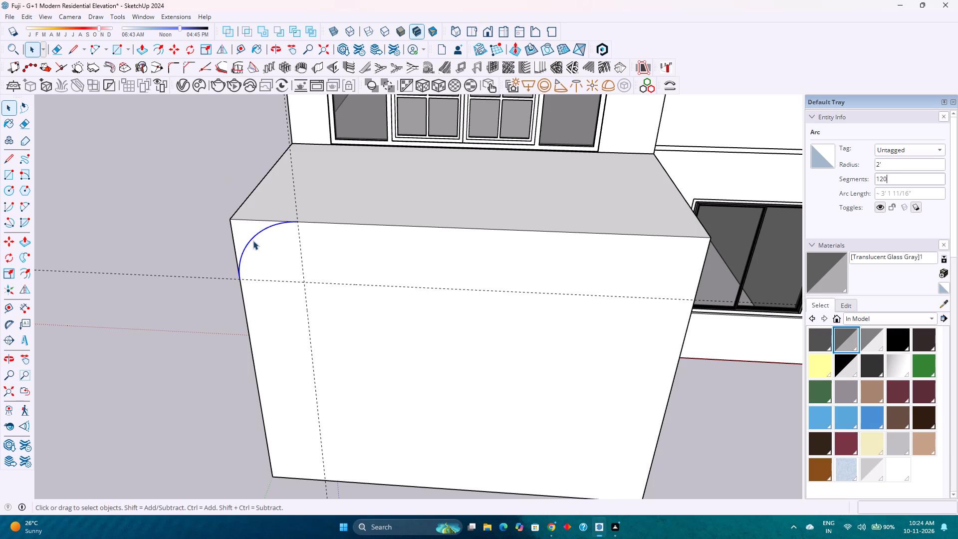
{"action": "left_click", "coordinate": [249, 232]}
{"action": "key", "text": "p"}
{"action": "left_click", "coordinate": [249, 232]}
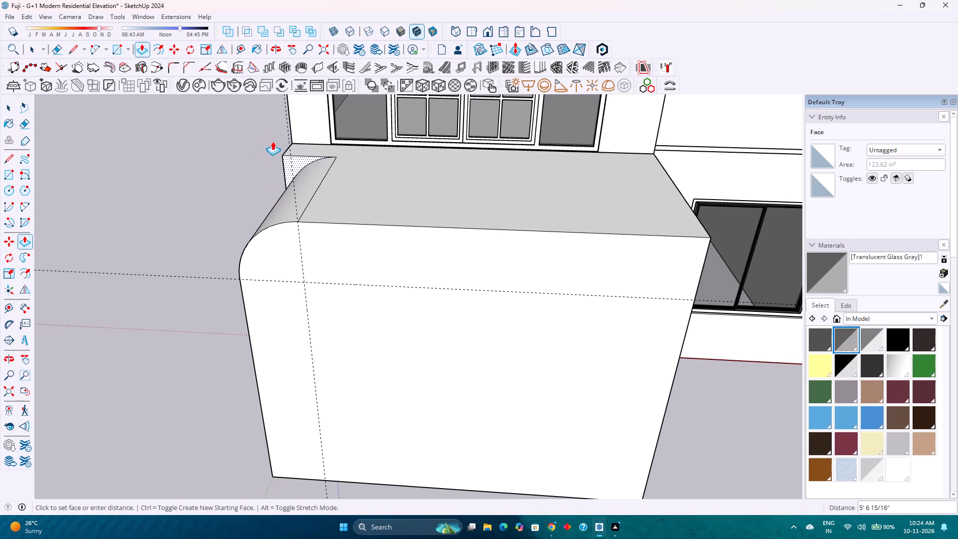
{"action": "left_click", "coordinate": [295, 144]}
Examine the block's rounded top corner from above and from the front.
{"action": "middle_click_drag", "start_coordinate": [305, 186], "coordinate": [353, 210]}
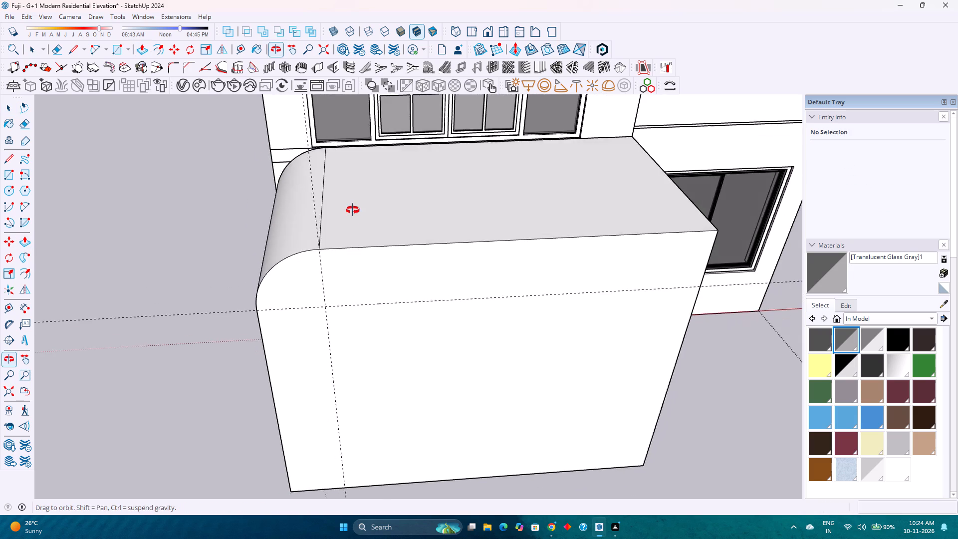
{"action": "middle_click_drag", "start_coordinate": [353, 210], "coordinate": [354, 210]}
{"action": "middle_click", "coordinate": [354, 210]}
{"action": "scroll", "coordinate": [310, 175], "scroll_direction": "down", "scroll_amount": 3}
{"action": "middle_click_drag", "start_coordinate": [375, 359], "coordinate": [266, 214]}
{"action": "scroll", "coordinate": [268, 192], "scroll_direction": "down", "scroll_amount": 3}
{"action": "middle_click_drag", "start_coordinate": [274, 212], "coordinate": [329, 216]}
{"action": "scroll", "coordinate": [325, 217], "scroll_direction": "up", "scroll_amount": 1}
{"action": "middle_click", "coordinate": [329, 216]}
{"action": "scroll", "coordinate": [333, 216], "scroll_direction": "up", "scroll_amount": 2}
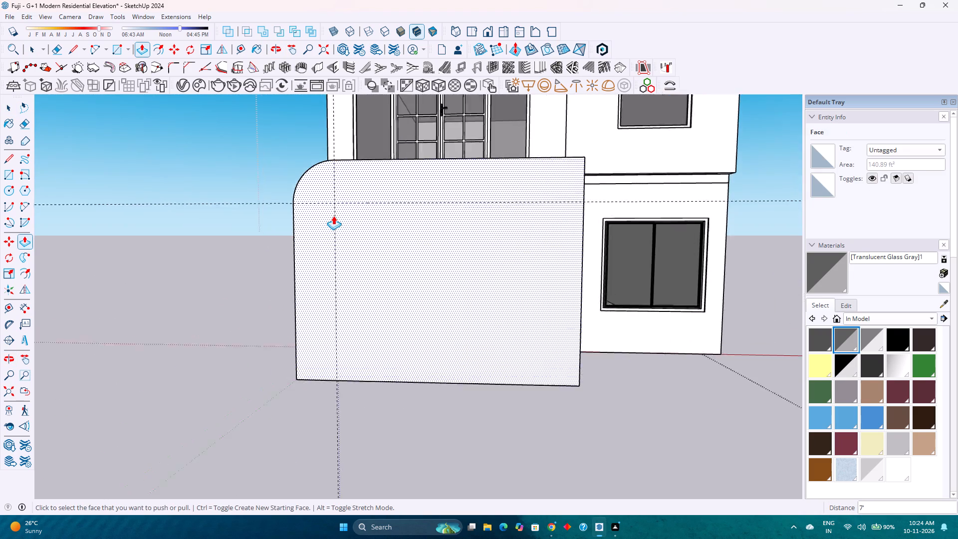
{"action": "scroll", "coordinate": [333, 216], "scroll_direction": "up", "scroll_amount": 2}
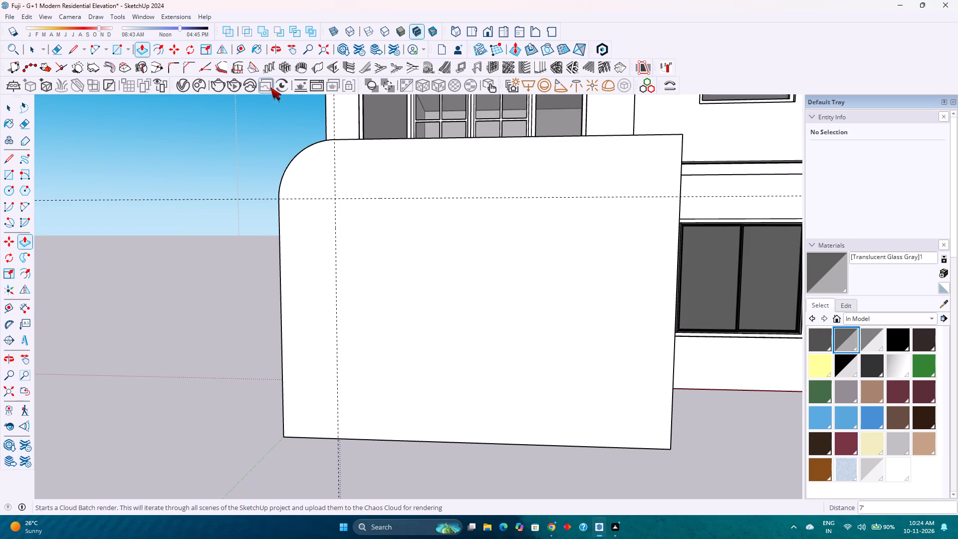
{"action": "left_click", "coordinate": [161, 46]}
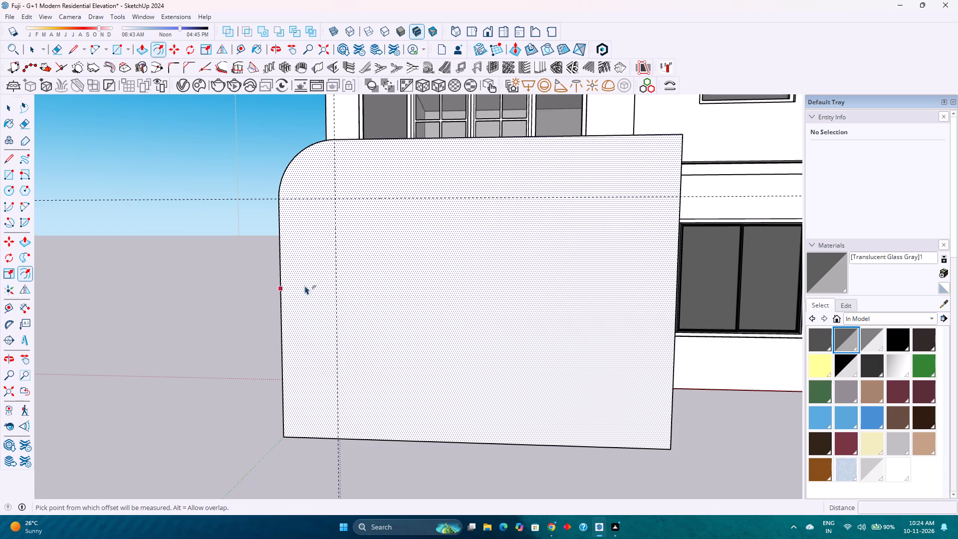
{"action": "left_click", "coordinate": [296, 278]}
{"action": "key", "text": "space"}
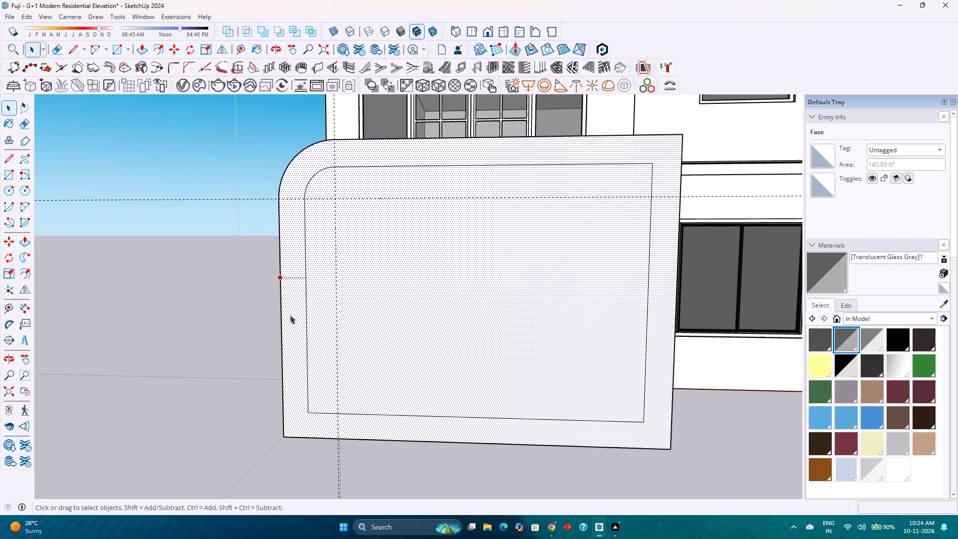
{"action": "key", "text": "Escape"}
Select all connected geometry of the projecting entrance block and make it a group.
{"action": "left_click", "coordinate": [282, 315]}
{"action": "double_click", "coordinate": [308, 200]}
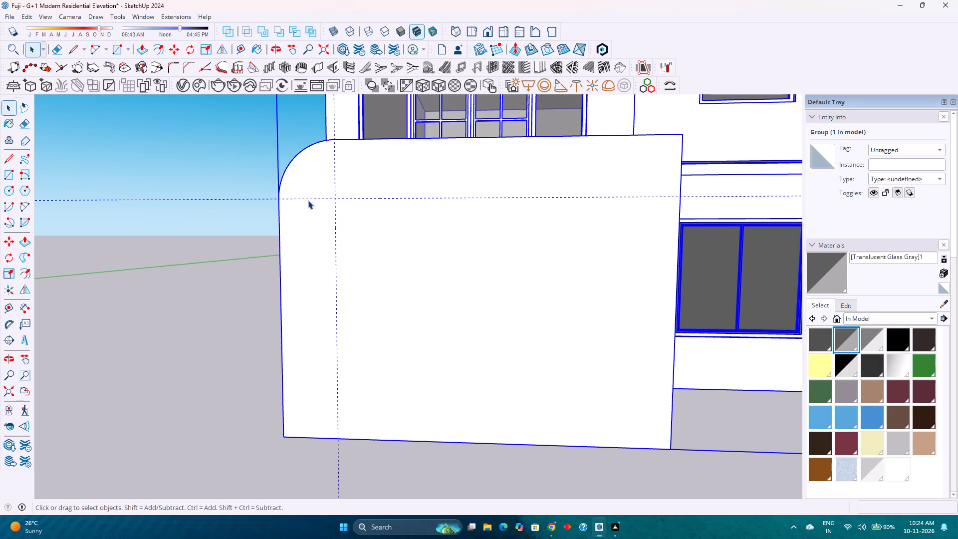
{"action": "left_click", "coordinate": [281, 246]}
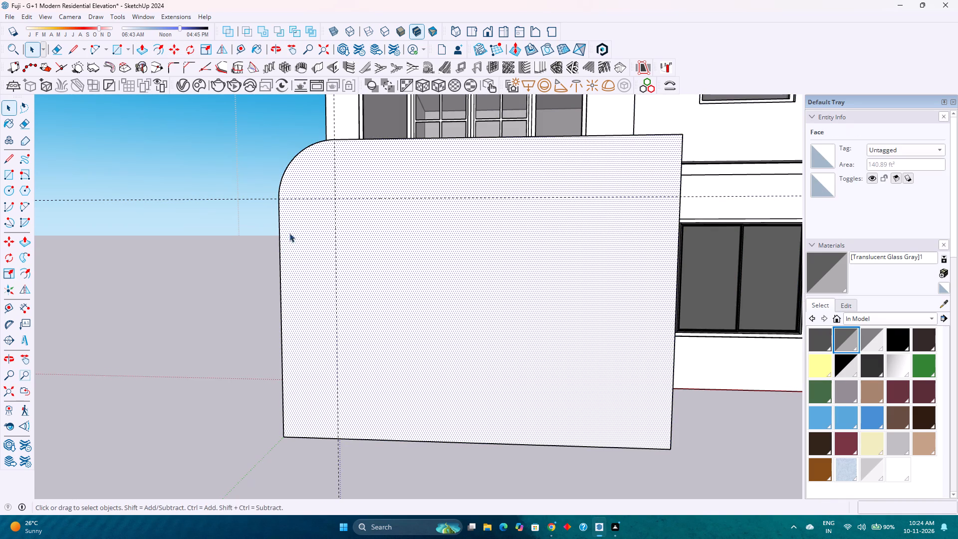
{"action": "double_click", "coordinate": [288, 240]}
{"action": "left_click", "coordinate": [288, 240]}
{"action": "right_click", "coordinate": [288, 240]}
{"action": "left_click", "coordinate": [341, 97]}
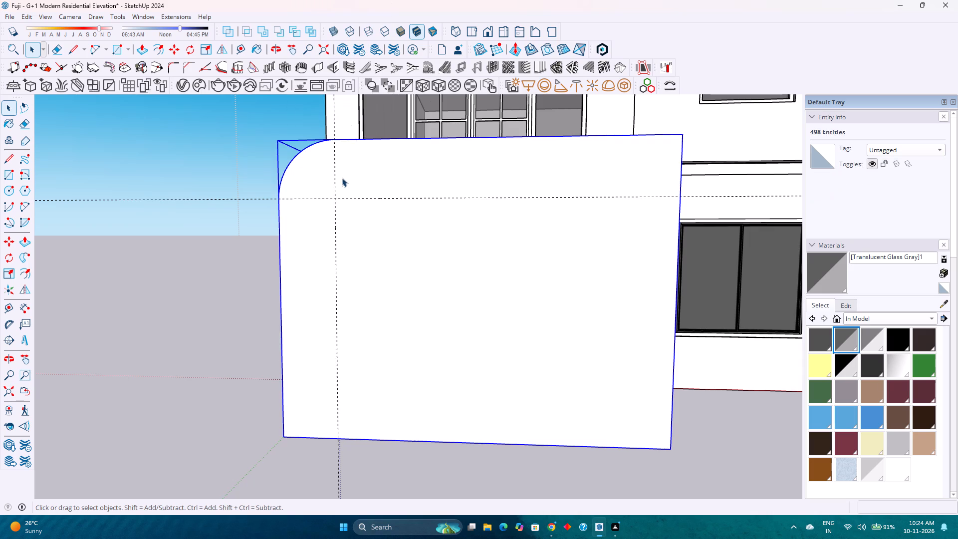
Inside the block's group, offset the front face's outer side, rounded corner and top edges inward, trying 1' before setting 9".
{"action": "double_click", "coordinate": [321, 233]}
{"action": "left_click", "coordinate": [279, 237]}
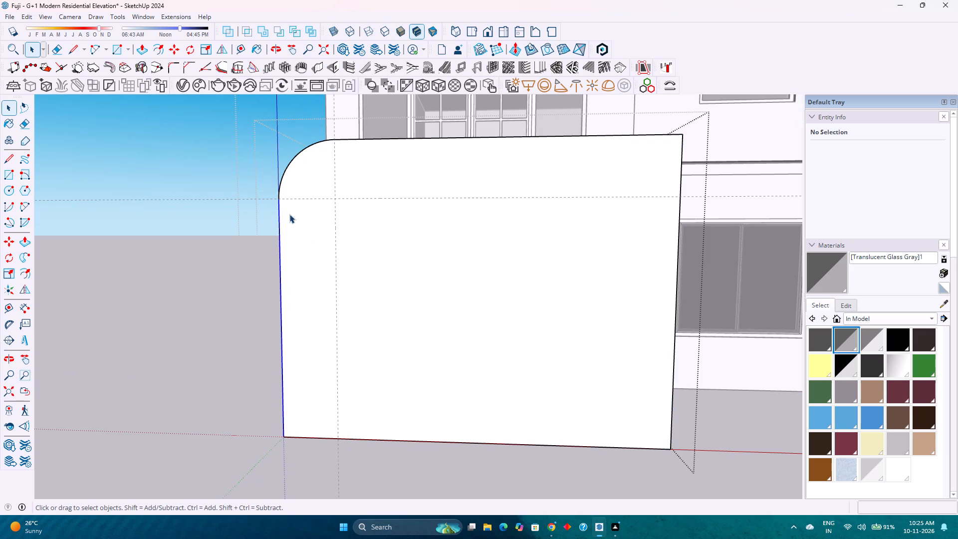
{"action": "left_click", "coordinate": [283, 175], "text": "ctrl"}
{"action": "left_click", "coordinate": [367, 139], "text": "ctrl"}
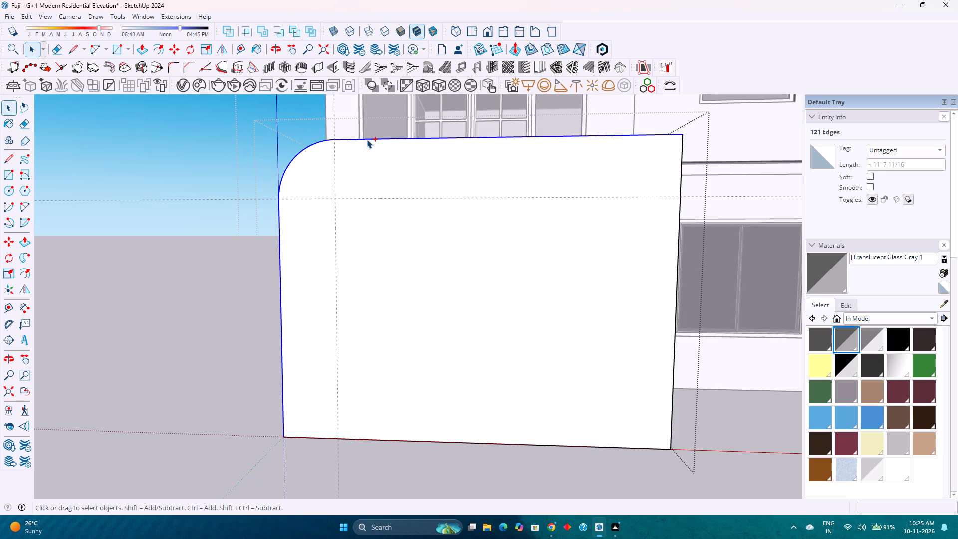
{"action": "left_click", "coordinate": [165, 49]}
{"action": "left_click", "coordinate": [262, 293]}
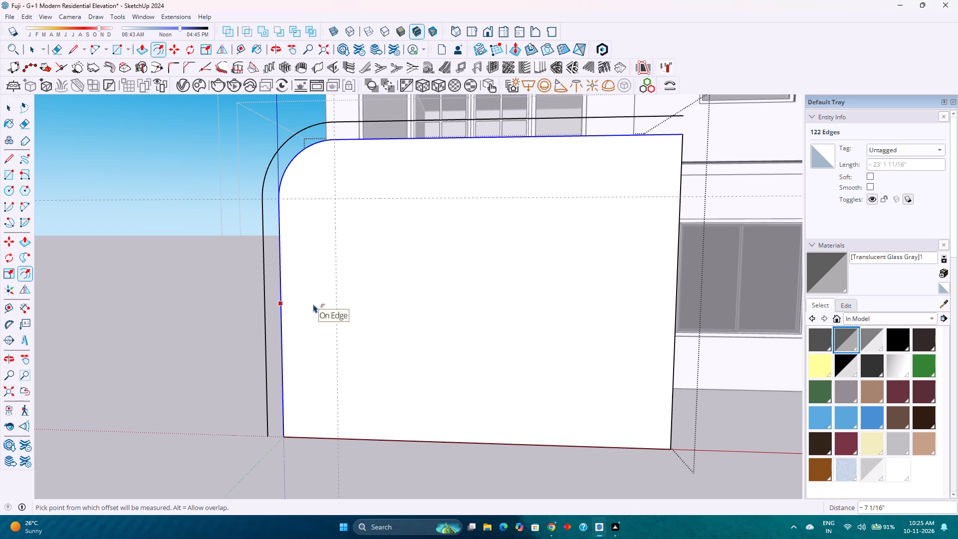
{"action": "key", "text": "ctrl+z"}
{"action": "left_click", "coordinate": [298, 318]}
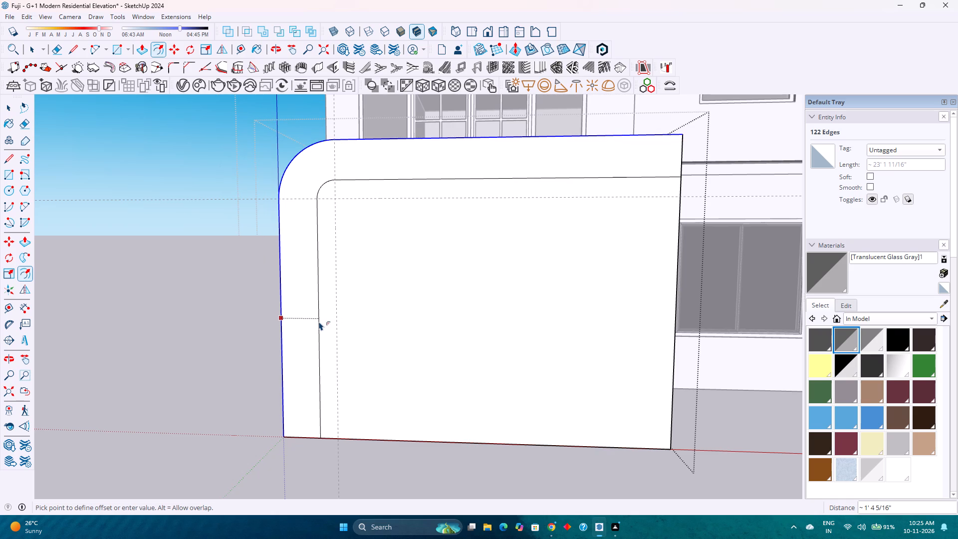
{"action": "type", "text": "1'"}
{"action": "key", "text": "Return"}
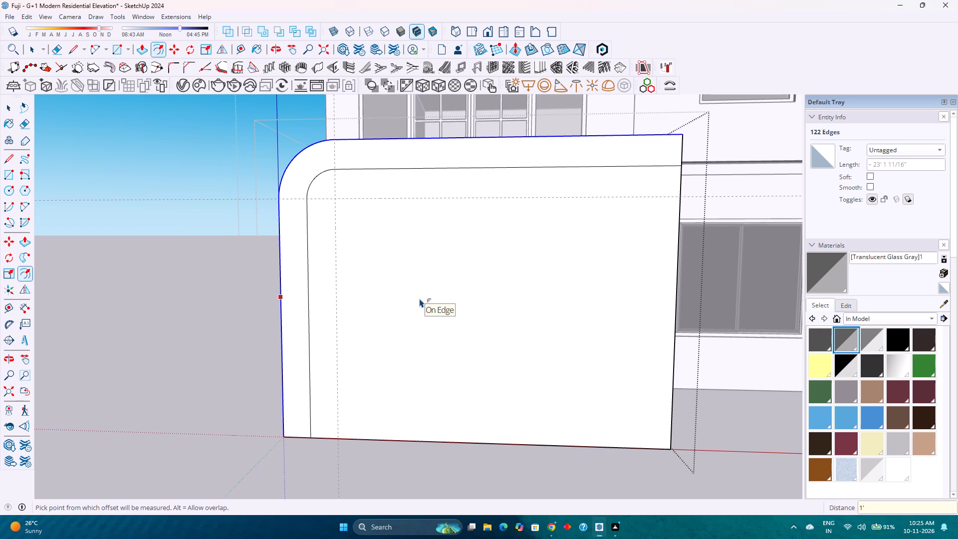
{"action": "key", "text": "9"}
{"action": "key", "text": "Return"}
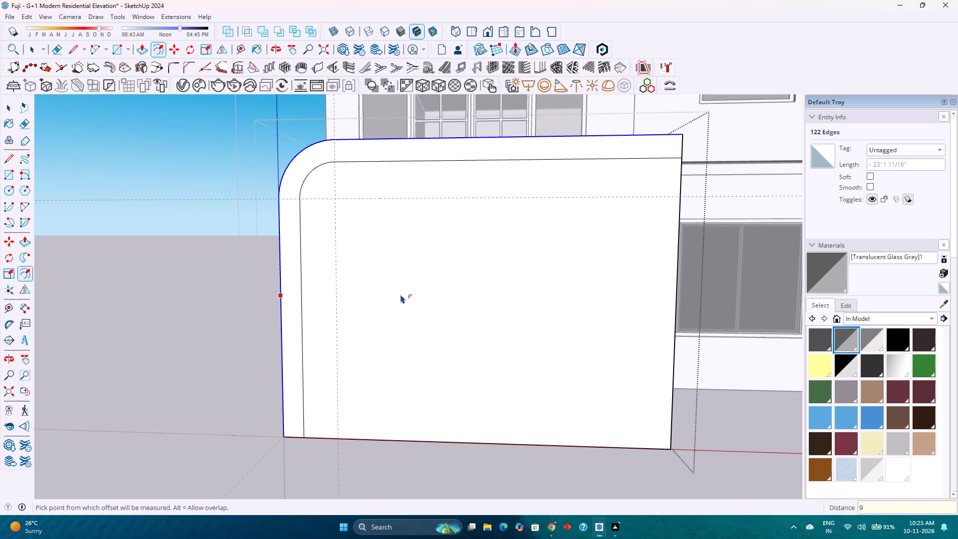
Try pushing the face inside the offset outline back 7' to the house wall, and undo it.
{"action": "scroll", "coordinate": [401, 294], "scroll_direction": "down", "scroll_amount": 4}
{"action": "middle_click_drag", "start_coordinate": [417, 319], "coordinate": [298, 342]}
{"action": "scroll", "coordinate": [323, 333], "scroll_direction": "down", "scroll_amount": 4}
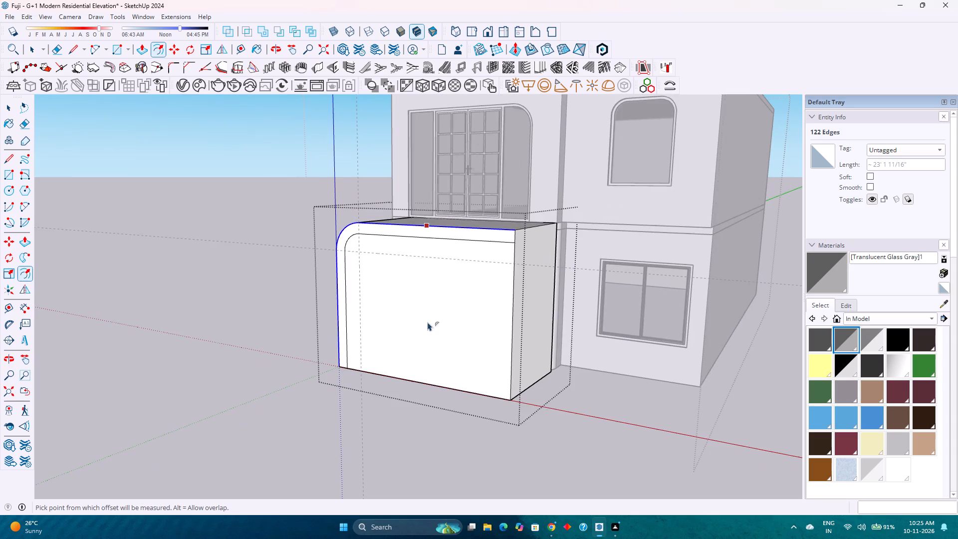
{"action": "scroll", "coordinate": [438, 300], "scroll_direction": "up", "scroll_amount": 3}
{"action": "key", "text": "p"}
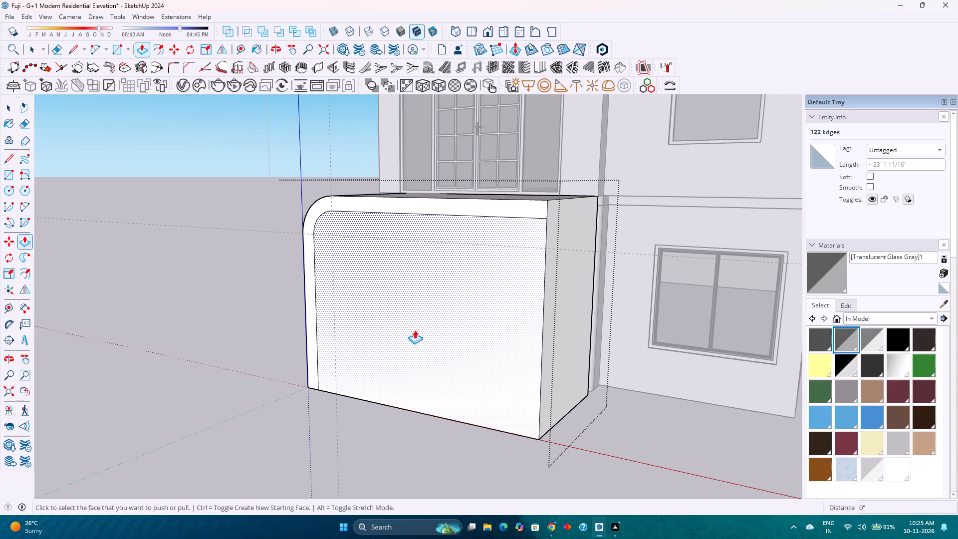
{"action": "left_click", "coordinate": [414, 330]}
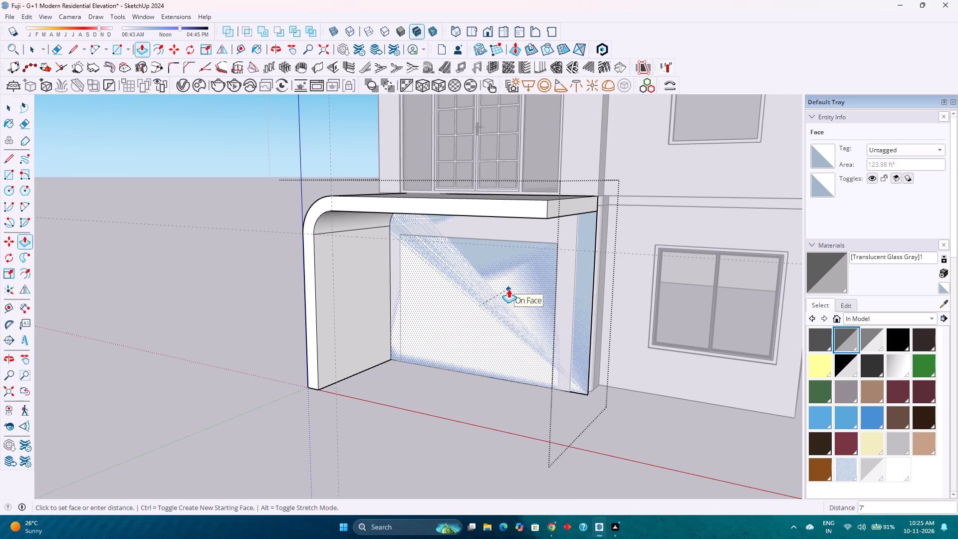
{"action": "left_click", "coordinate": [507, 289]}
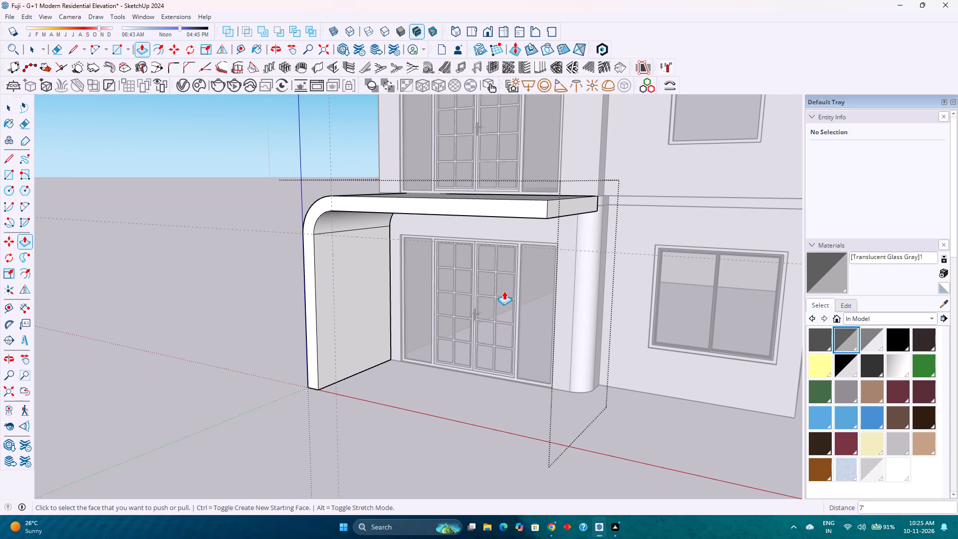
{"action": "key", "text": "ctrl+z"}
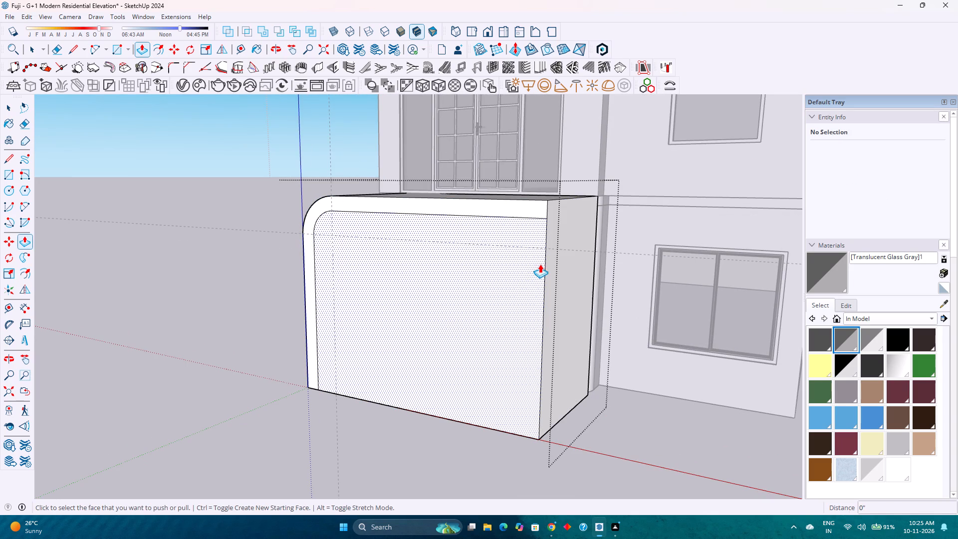
Push the face inside the offset outline back 7', hollowing the block into a side wall and canopy slab.
{"action": "middle_click_drag", "start_coordinate": [519, 421], "coordinate": [374, 412]}
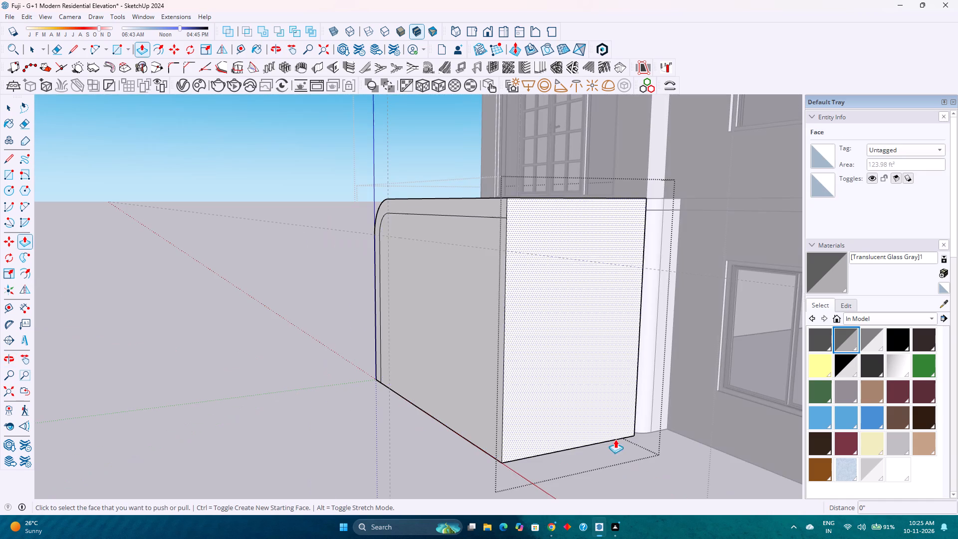
{"action": "left_click", "coordinate": [467, 359]}
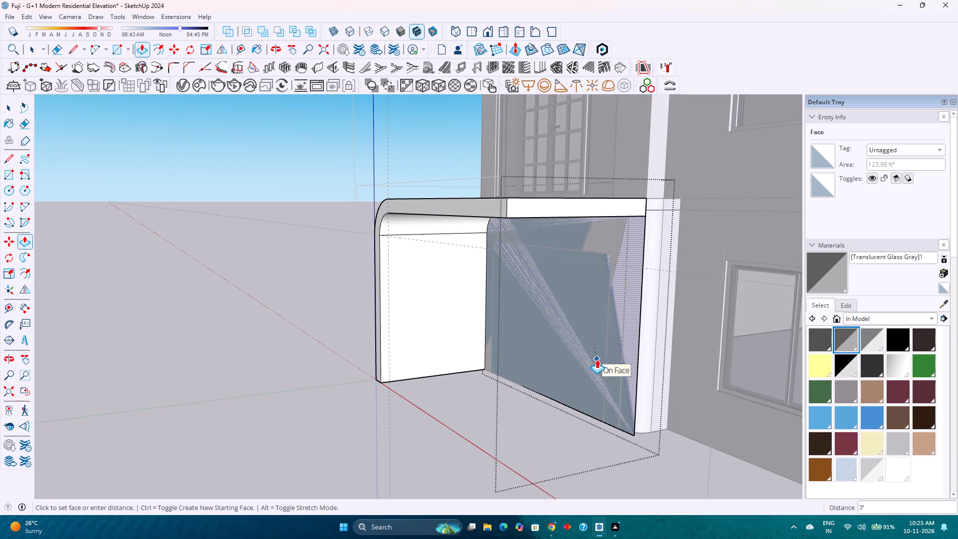
{"action": "key", "text": "7"}
{"action": "key", "text": "apostrophe"}
{"action": "key", "text": "Return"}
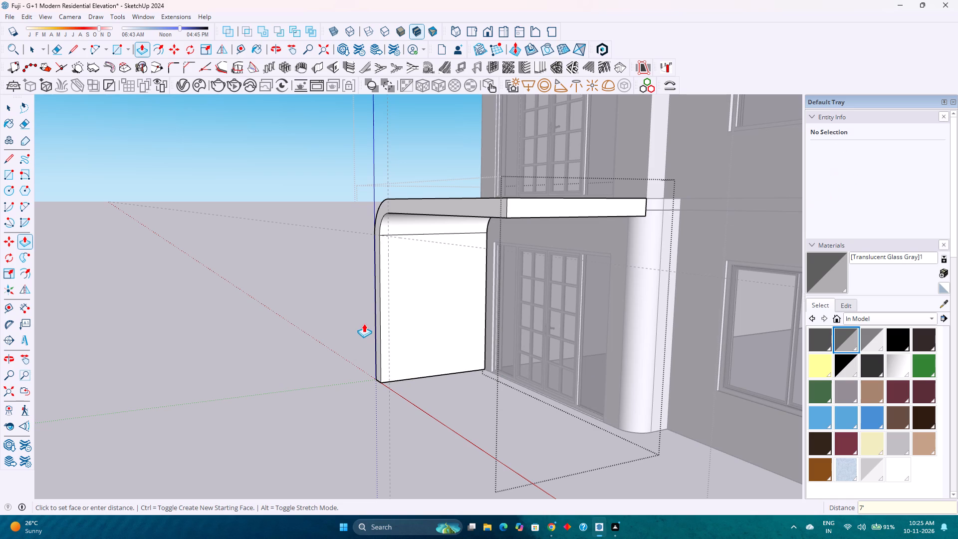
Examine the curved entrance canopy and its side wall against the front doors from the side, above and front.
{"action": "scroll", "coordinate": [399, 254], "scroll_direction": "up", "scroll_amount": 1}
{"action": "middle_click_drag", "start_coordinate": [400, 255], "coordinate": [403, 256]}
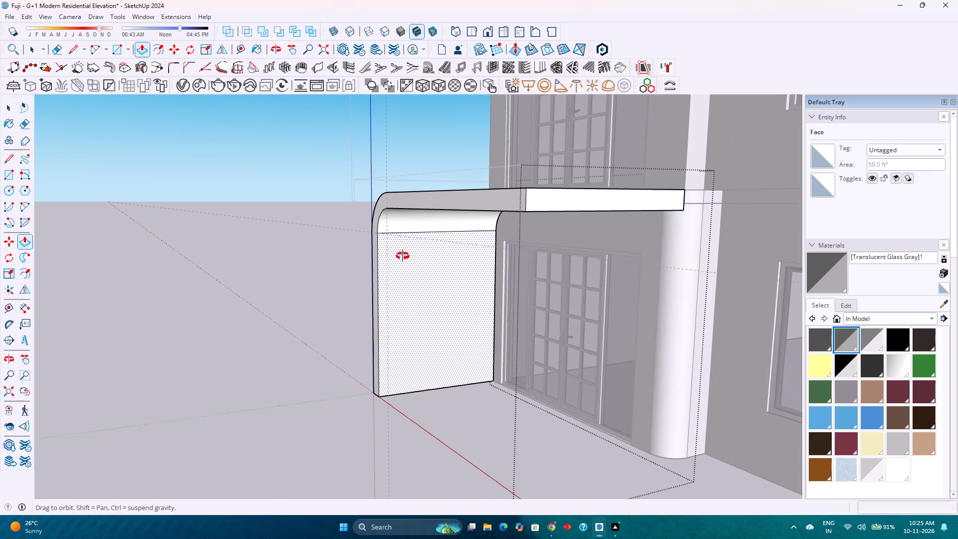
{"action": "middle_click_drag", "start_coordinate": [403, 256], "coordinate": [476, 292]}
{"action": "scroll", "coordinate": [476, 293], "scroll_direction": "down", "scroll_amount": 4}
{"action": "scroll", "coordinate": [427, 259], "scroll_direction": "up", "scroll_amount": 1, "text": "shift"}
{"action": "middle_click_drag", "start_coordinate": [425, 258], "coordinate": [386, 324], "text": "shift"}
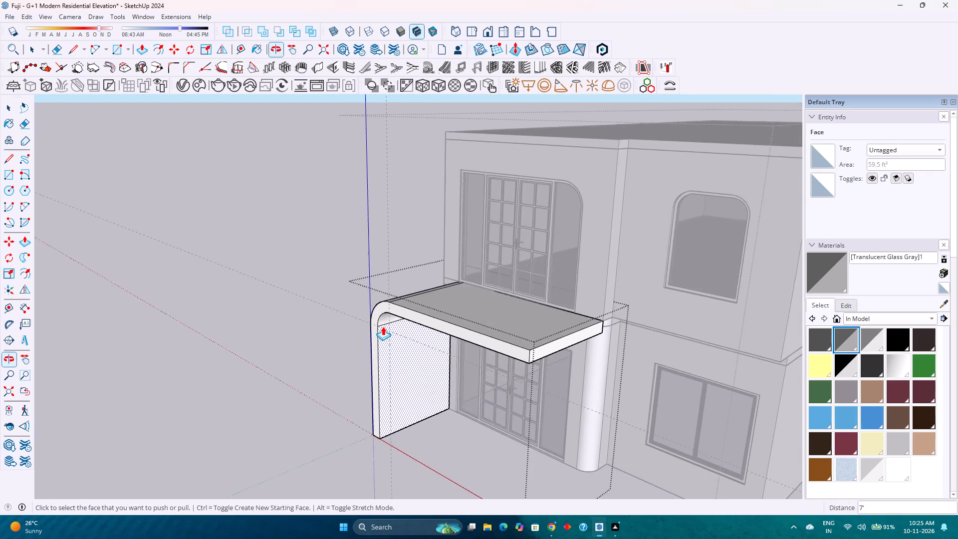
{"action": "middle_click_drag", "start_coordinate": [383, 327], "coordinate": [497, 352]}
{"action": "scroll", "coordinate": [496, 346], "scroll_direction": "down", "scroll_amount": 4}
{"action": "middle_click_drag", "start_coordinate": [492, 346], "coordinate": [412, 355], "text": "shift"}
{"action": "middle_click_drag", "start_coordinate": [395, 356], "coordinate": [455, 364]}
{"action": "scroll", "coordinate": [455, 364], "scroll_direction": "up", "scroll_amount": 1}
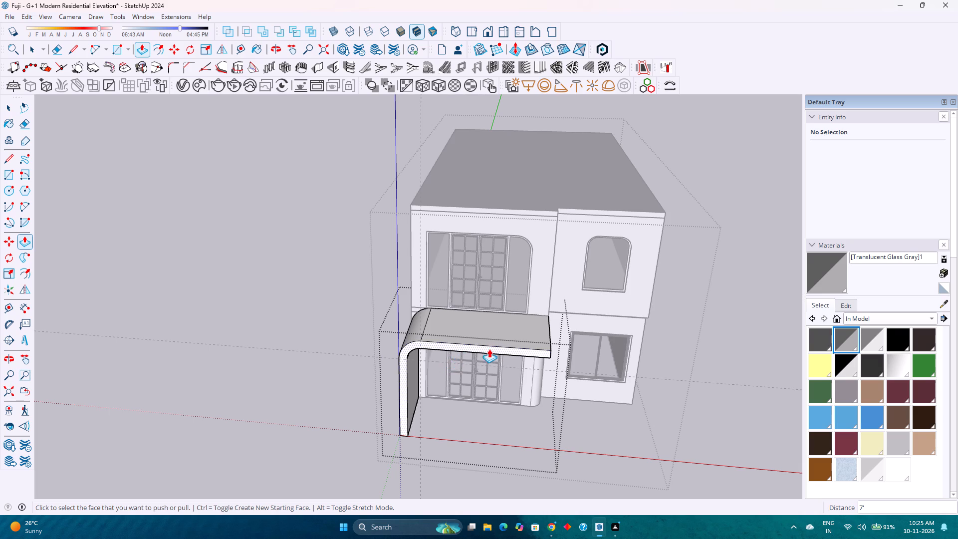
{"action": "scroll", "coordinate": [494, 349], "scroll_direction": "down", "scroll_amount": 4}
{"action": "middle_click_drag", "start_coordinate": [514, 356], "coordinate": [454, 278]}
{"action": "scroll", "coordinate": [459, 278], "scroll_direction": "up", "scroll_amount": 10}
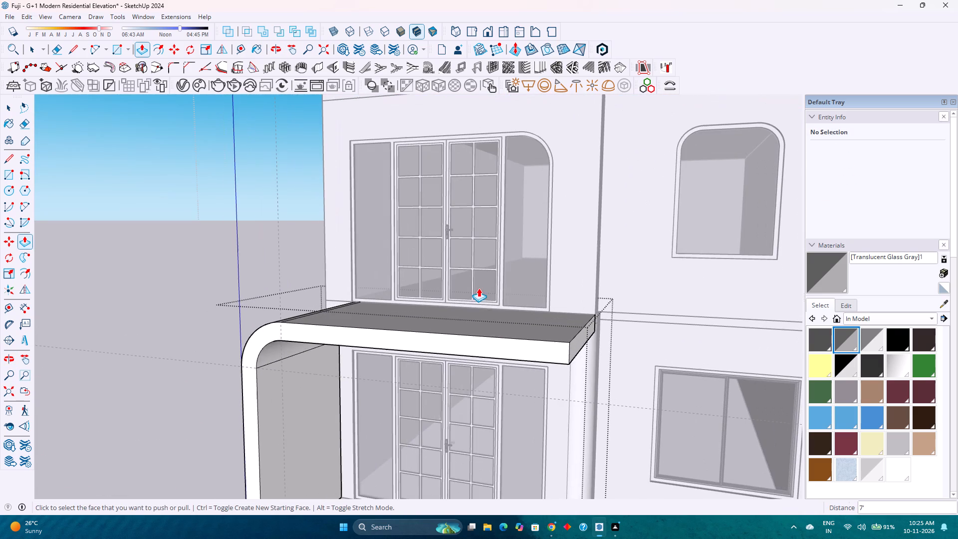
{"action": "middle_click_drag", "start_coordinate": [534, 283], "coordinate": [542, 286]}
{"action": "middle_click", "coordinate": [543, 287]}
{"action": "middle_click_drag", "start_coordinate": [558, 295], "coordinate": [571, 304]}
{"action": "middle_click", "coordinate": [573, 305]}
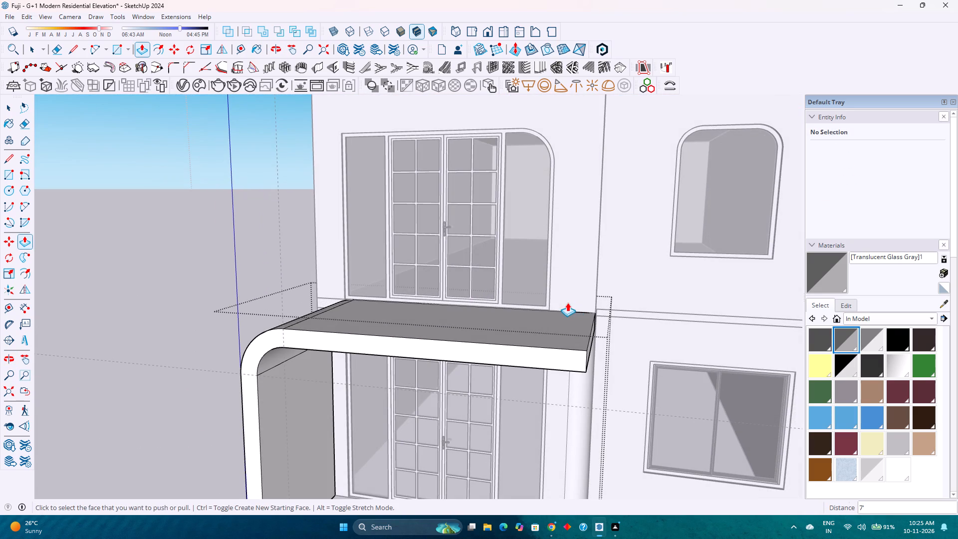
Examine the hollowed entrance canopy's slab, rounded corner and side wall from above, below and the side, and against the whole house.
{"action": "scroll", "coordinate": [566, 303], "scroll_direction": "up", "scroll_amount": 1}
{"action": "middle_click_drag", "start_coordinate": [565, 305], "coordinate": [598, 363]}
{"action": "key", "text": "space"}
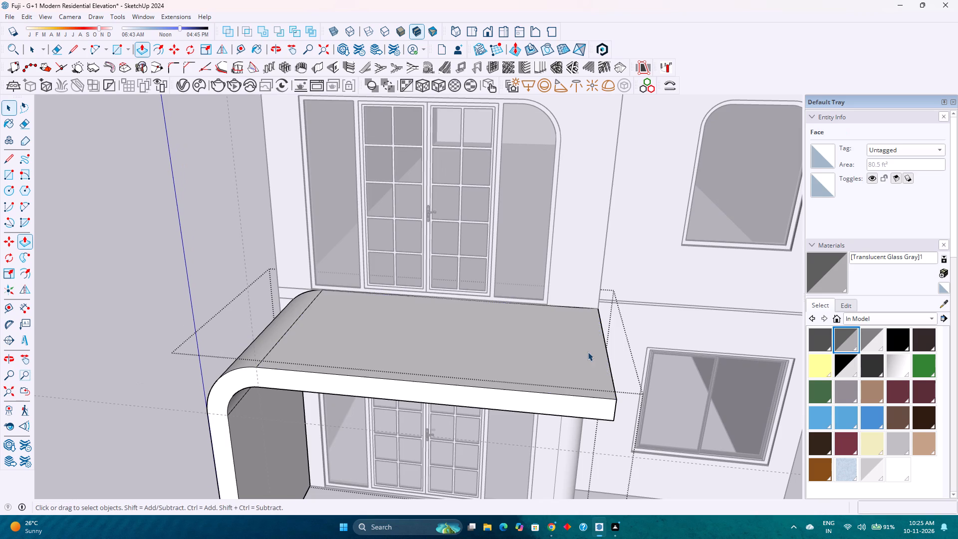
{"action": "scroll", "coordinate": [586, 351], "scroll_direction": "down", "scroll_amount": 2}
{"action": "scroll", "coordinate": [577, 354], "scroll_direction": "up", "scroll_amount": 2}
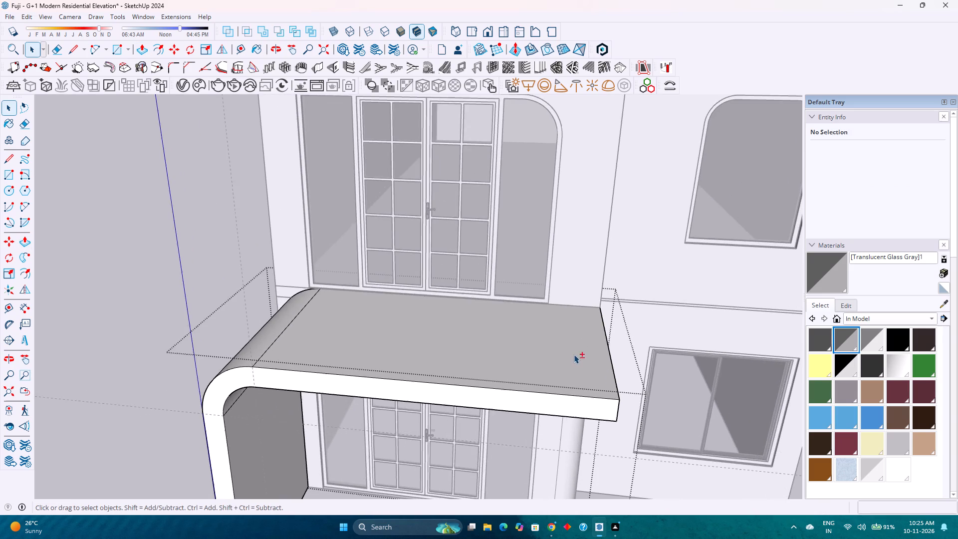
{"action": "middle_click_drag", "start_coordinate": [564, 354], "coordinate": [495, 319], "text": "shift"}
{"action": "middle_click_drag", "start_coordinate": [496, 327], "coordinate": [547, 382]}
{"action": "middle_click_drag", "start_coordinate": [547, 382], "coordinate": [573, 413]}
{"action": "middle_click_drag", "start_coordinate": [511, 383], "coordinate": [499, 377], "text": "shift"}
{"action": "middle_click_drag", "start_coordinate": [499, 377], "coordinate": [416, 314], "text": "shift"}
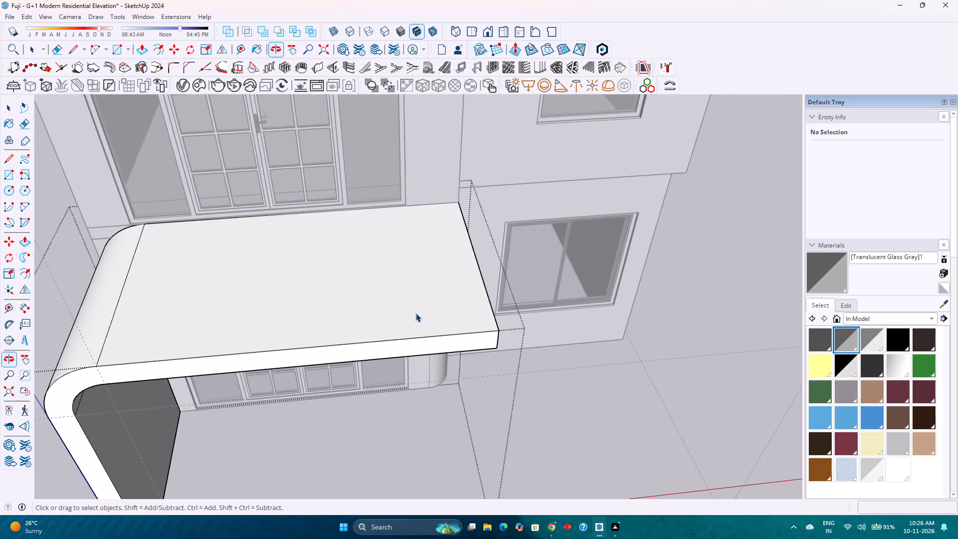
{"action": "scroll", "coordinate": [416, 310], "scroll_direction": "down", "scroll_amount": 4}
{"action": "middle_click_drag", "start_coordinate": [426, 318], "coordinate": [416, 309]}
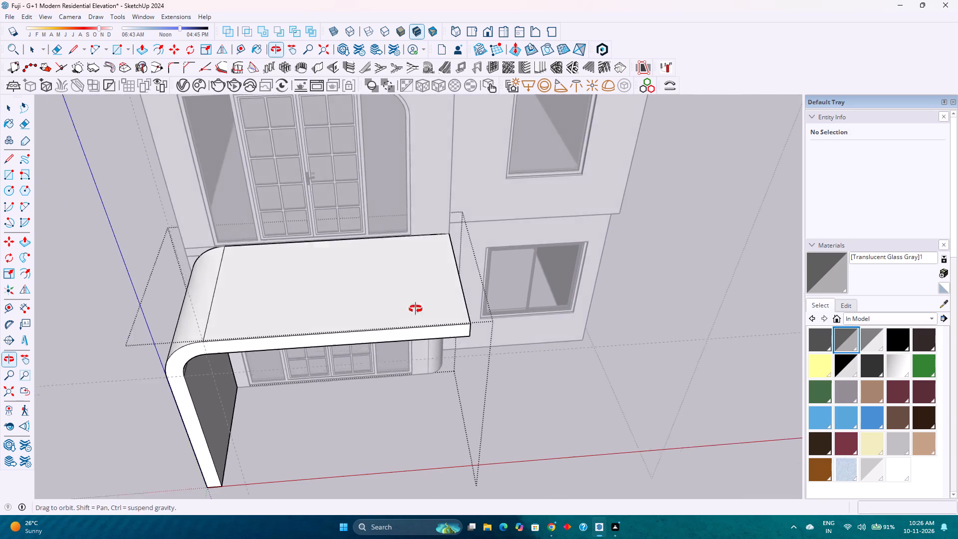
{"action": "middle_click_drag", "start_coordinate": [416, 309], "coordinate": [369, 148]}
{"action": "middle_click_drag", "start_coordinate": [409, 270], "coordinate": [426, 198]}
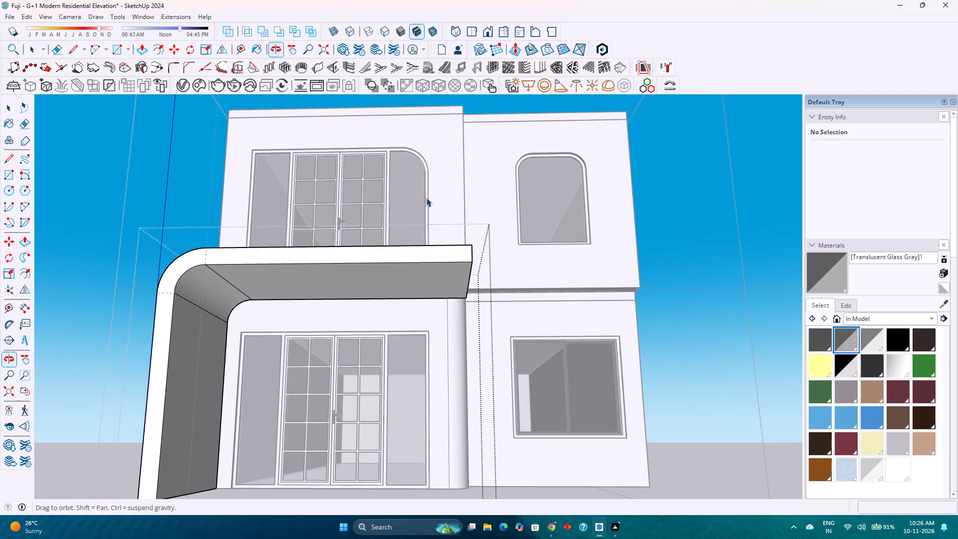
{"action": "middle_click_drag", "start_coordinate": [426, 198], "coordinate": [426, 198]}
{"action": "middle_click", "coordinate": [426, 198]}
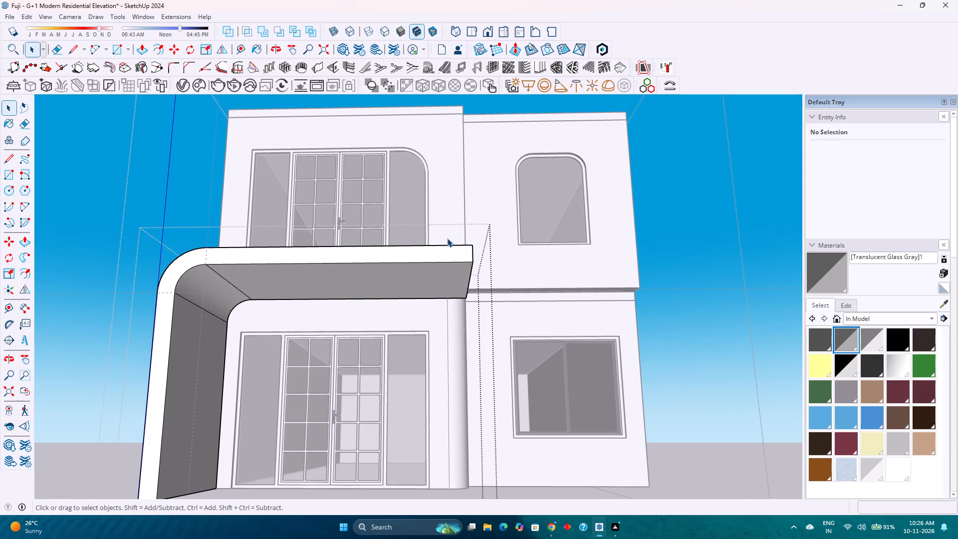
{"action": "middle_click_drag", "start_coordinate": [463, 261], "coordinate": [259, 336]}
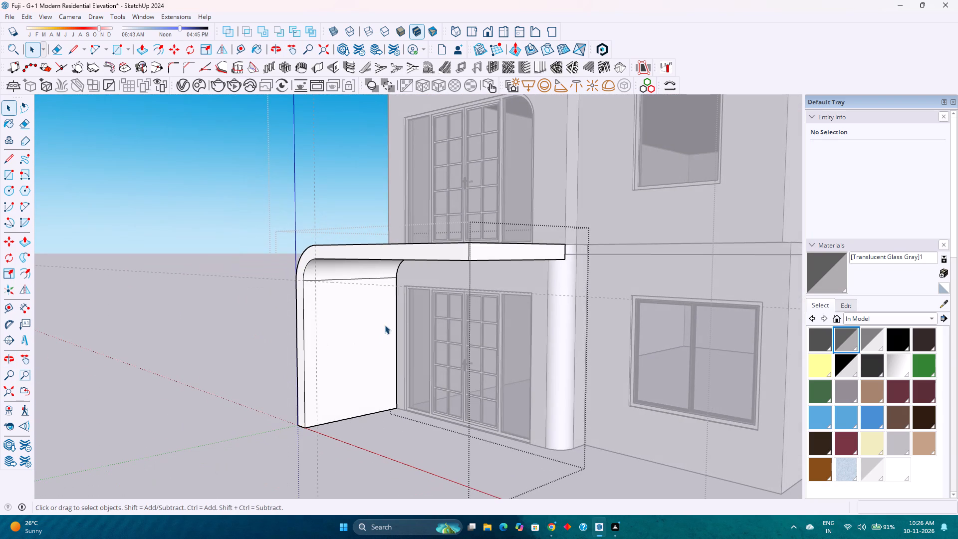
{"action": "middle_click_drag", "start_coordinate": [399, 328], "coordinate": [473, 354]}
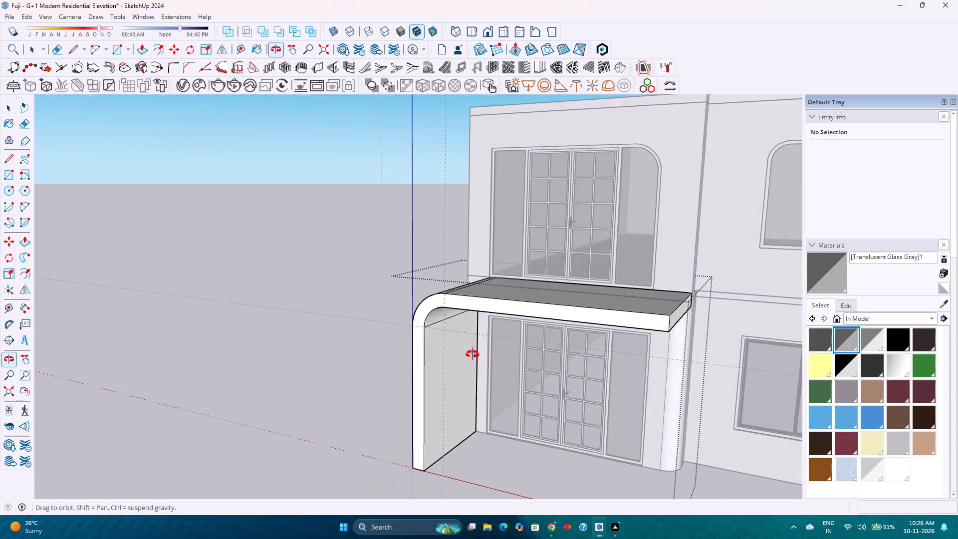
{"action": "middle_click_drag", "start_coordinate": [473, 354], "coordinate": [472, 352]}
{"action": "scroll", "coordinate": [471, 351], "scroll_direction": "down", "scroll_amount": 2}
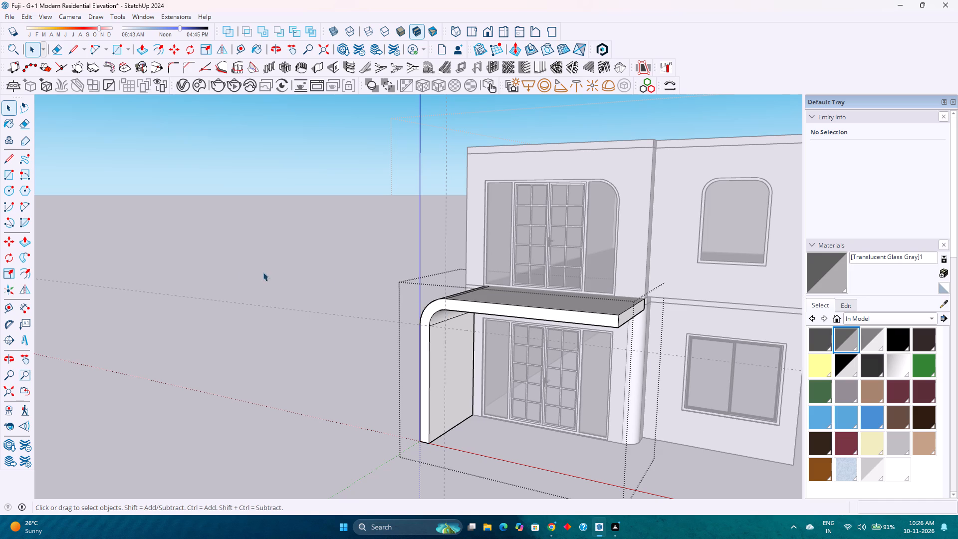
{"action": "scroll", "coordinate": [207, 276], "scroll_direction": "down", "scroll_amount": 3}
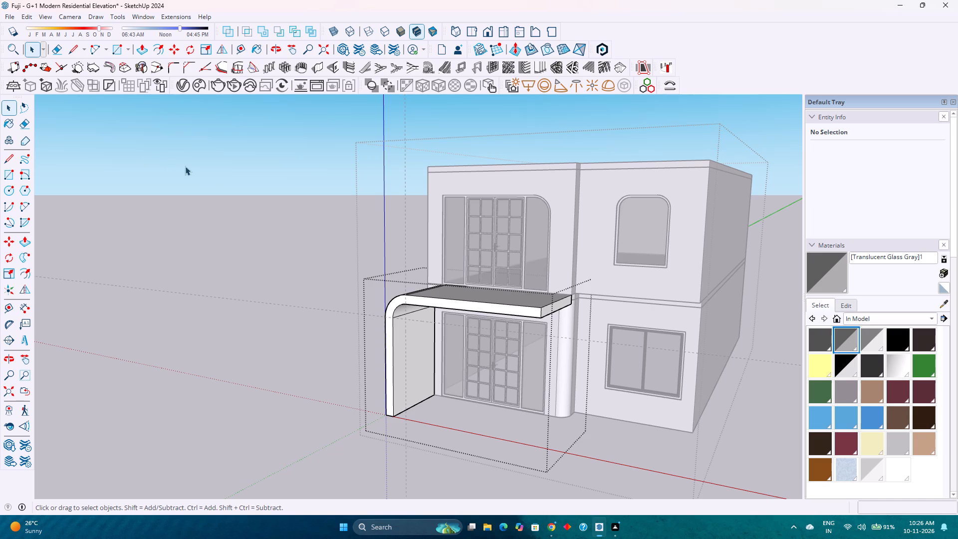
{"action": "scroll", "coordinate": [584, 259], "scroll_direction": "up", "scroll_amount": 3}
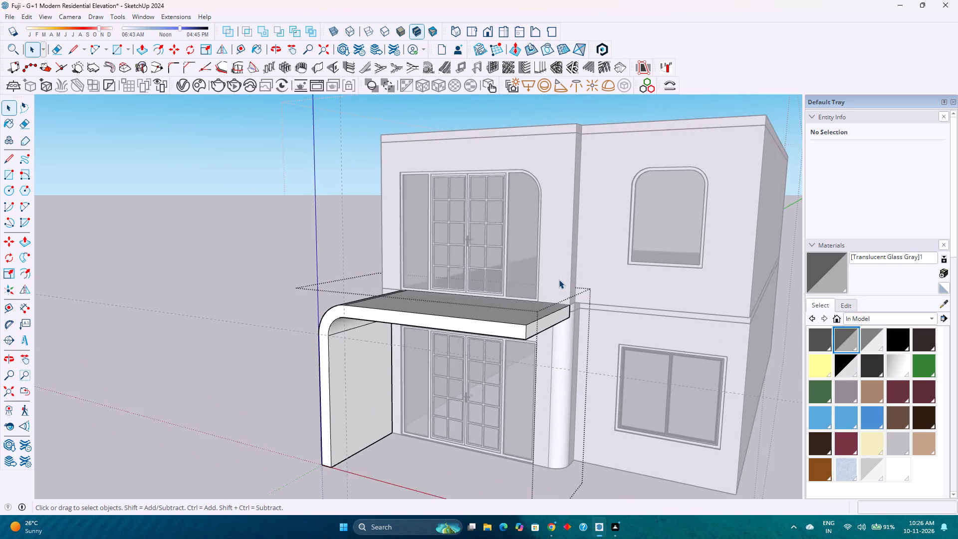
{"action": "scroll", "coordinate": [559, 279], "scroll_direction": "up", "scroll_amount": 4}
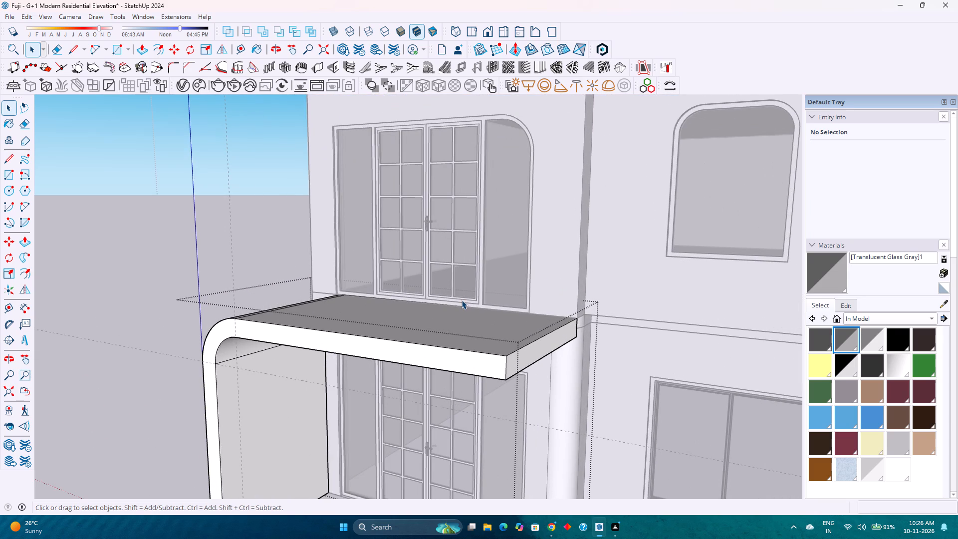
{"action": "scroll", "coordinate": [452, 299], "scroll_direction": "down", "scroll_amount": 5}
{"action": "scroll", "coordinate": [444, 299], "scroll_direction": "up", "scroll_amount": 4}
{"action": "scroll", "coordinate": [417, 299], "scroll_direction": "down", "scroll_amount": 5}
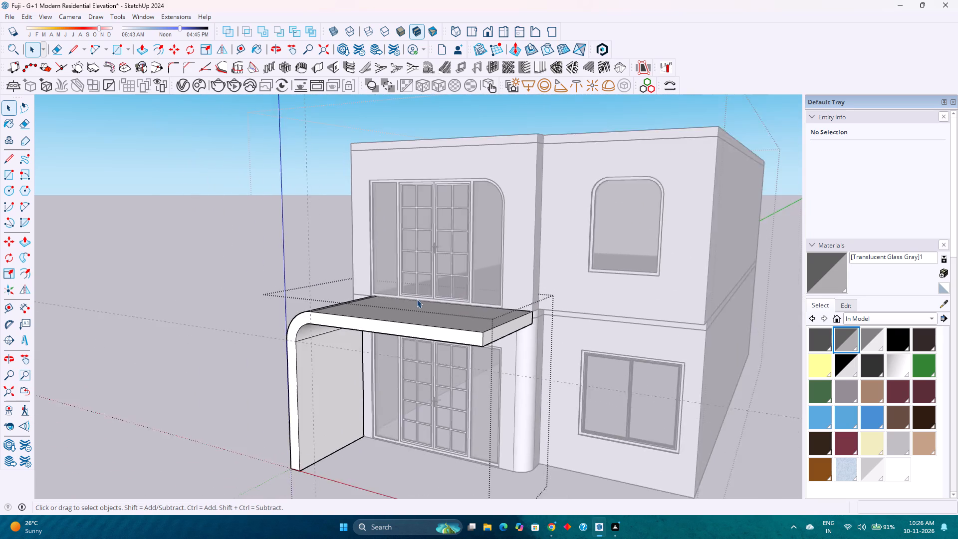
{"action": "middle_click_drag", "start_coordinate": [422, 304], "coordinate": [491, 377]}
{"action": "middle_click", "coordinate": [491, 377]}
{"action": "scroll", "coordinate": [431, 332], "scroll_direction": "down", "scroll_amount": 8}
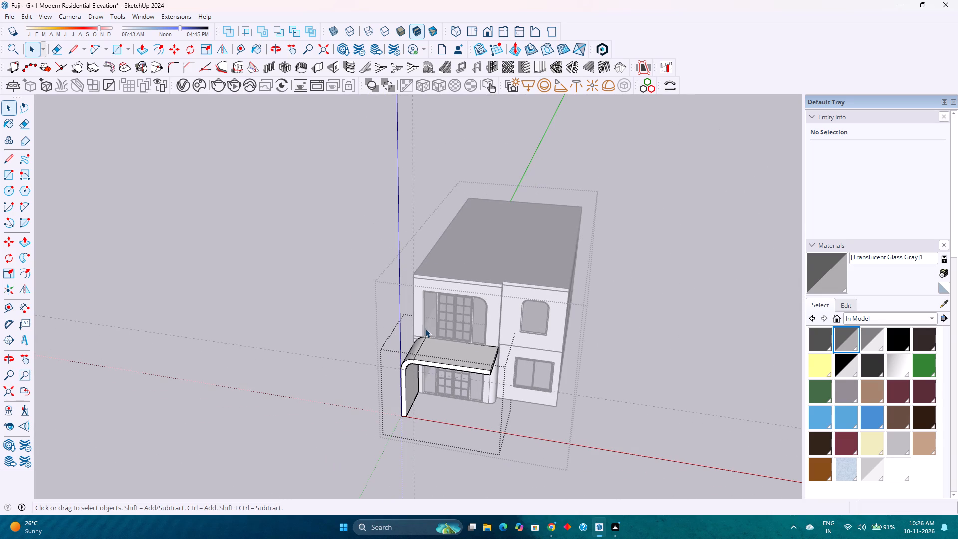
Open 3D Warehouse, look through the window models in the existing windows search, and close it.
{"action": "left_click", "coordinate": [154, 15]}
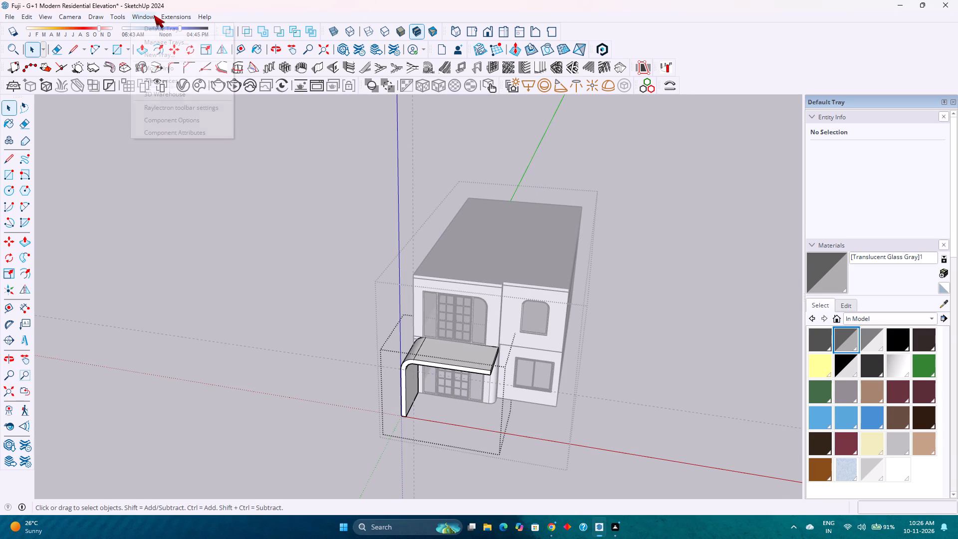
{"action": "left_click", "coordinate": [142, 91]}
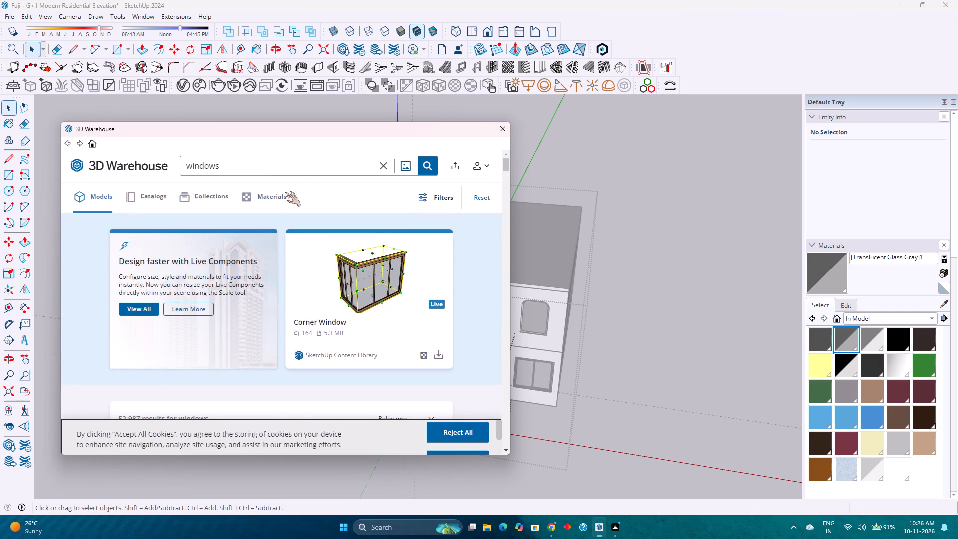
{"action": "scroll", "coordinate": [291, 273], "scroll_direction": "down", "scroll_amount": 7}
{"action": "scroll", "coordinate": [240, 342], "scroll_direction": "down", "scroll_amount": 1}
{"action": "scroll", "coordinate": [241, 334], "scroll_direction": "up", "scroll_amount": 4}
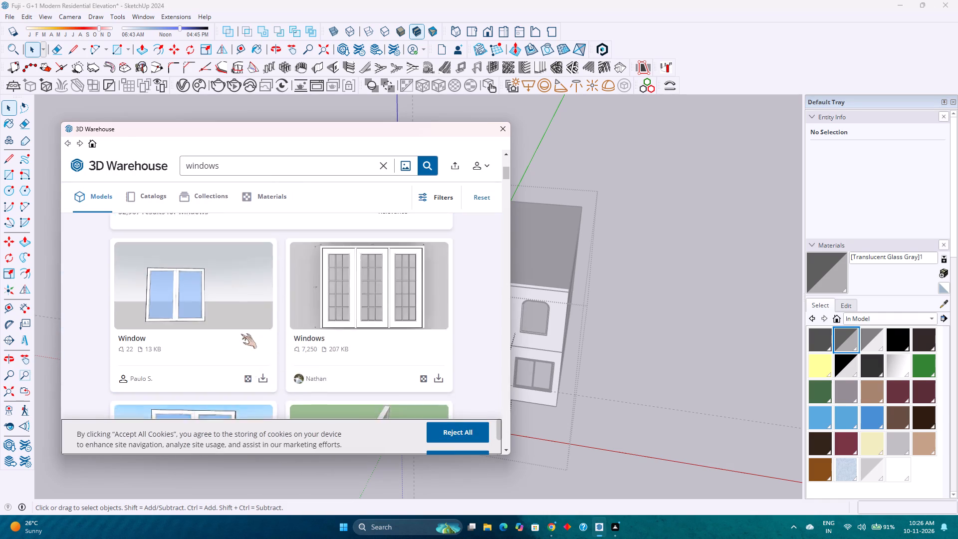
{"action": "scroll", "coordinate": [241, 334], "scroll_direction": "down", "scroll_amount": 4}
{"action": "scroll", "coordinate": [240, 330], "scroll_direction": "up", "scroll_amount": 4}
{"action": "scroll", "coordinate": [240, 330], "scroll_direction": "down", "scroll_amount": 4}
{"action": "scroll", "coordinate": [240, 330], "scroll_direction": "up", "scroll_amount": 3}
{"action": "scroll", "coordinate": [240, 330], "scroll_direction": "down", "scroll_amount": 4}
{"action": "scroll", "coordinate": [240, 330], "scroll_direction": "up", "scroll_amount": 4}
{"action": "scroll", "coordinate": [240, 330], "scroll_direction": "down", "scroll_amount": 4}
{"action": "scroll", "coordinate": [240, 330], "scroll_direction": "up", "scroll_amount": 4}
{"action": "scroll", "coordinate": [240, 330], "scroll_direction": "down", "scroll_amount": 4}
{"action": "scroll", "coordinate": [240, 330], "scroll_direction": "up", "scroll_amount": 4}
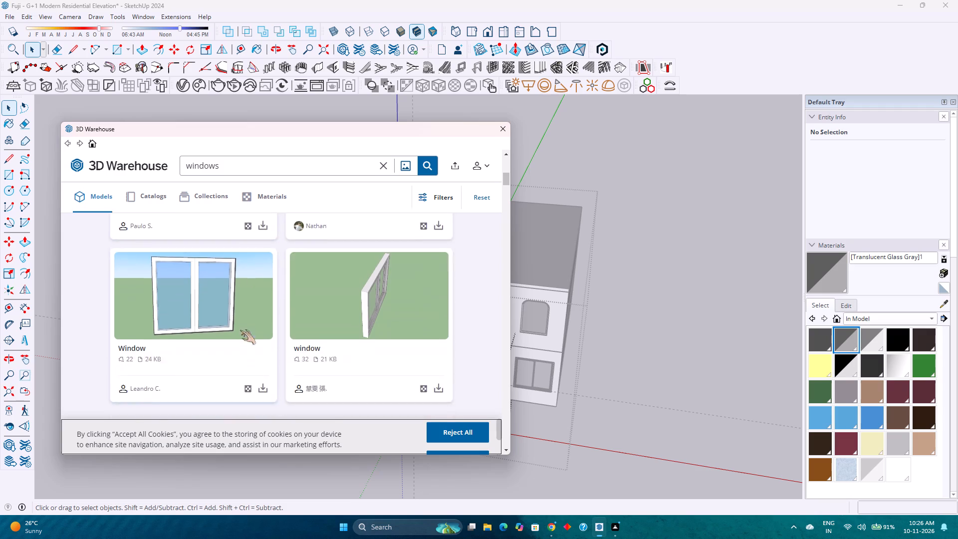
{"action": "scroll", "coordinate": [240, 330], "scroll_direction": "down", "scroll_amount": 4}
{"action": "scroll", "coordinate": [240, 330], "scroll_direction": "up", "scroll_amount": 4}
{"action": "scroll", "coordinate": [240, 330], "scroll_direction": "down", "scroll_amount": 4}
{"action": "scroll", "coordinate": [240, 330], "scroll_direction": "up", "scroll_amount": 5}
{"action": "scroll", "coordinate": [240, 330], "scroll_direction": "down", "scroll_amount": 5}
{"action": "scroll", "coordinate": [240, 330], "scroll_direction": "up", "scroll_amount": 4}
{"action": "scroll", "coordinate": [240, 330], "scroll_direction": "down", "scroll_amount": 2}
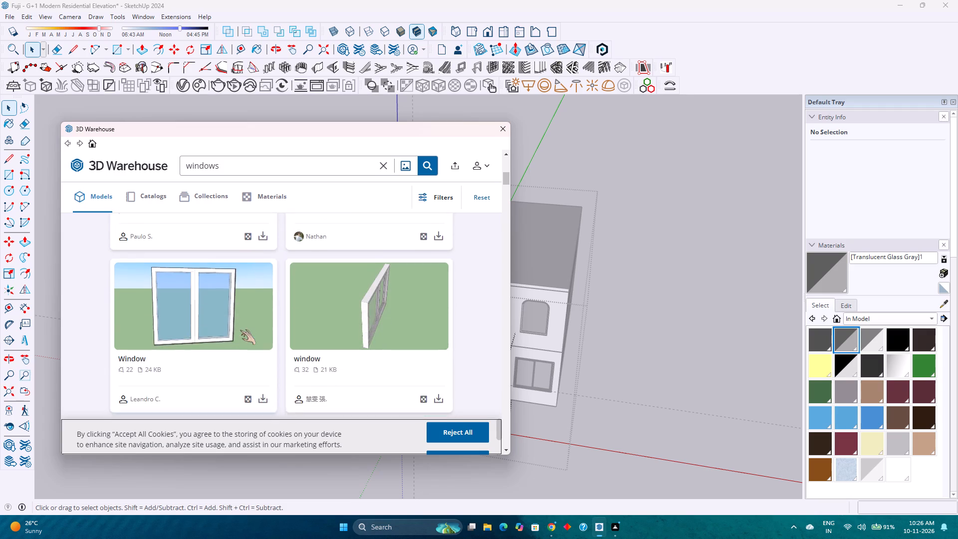
{"action": "scroll", "coordinate": [240, 330], "scroll_direction": "up", "scroll_amount": 2}
{"action": "scroll", "coordinate": [240, 330], "scroll_direction": "down", "scroll_amount": 2}
{"action": "scroll", "coordinate": [243, 331], "scroll_direction": "up", "scroll_amount": 3}
{"action": "scroll", "coordinate": [243, 331], "scroll_direction": "down", "scroll_amount": 2}
{"action": "scroll", "coordinate": [243, 331], "scroll_direction": "up", "scroll_amount": 3}
{"action": "scroll", "coordinate": [242, 330], "scroll_direction": "down", "scroll_amount": 3}
{"action": "scroll", "coordinate": [242, 330], "scroll_direction": "up", "scroll_amount": 2}
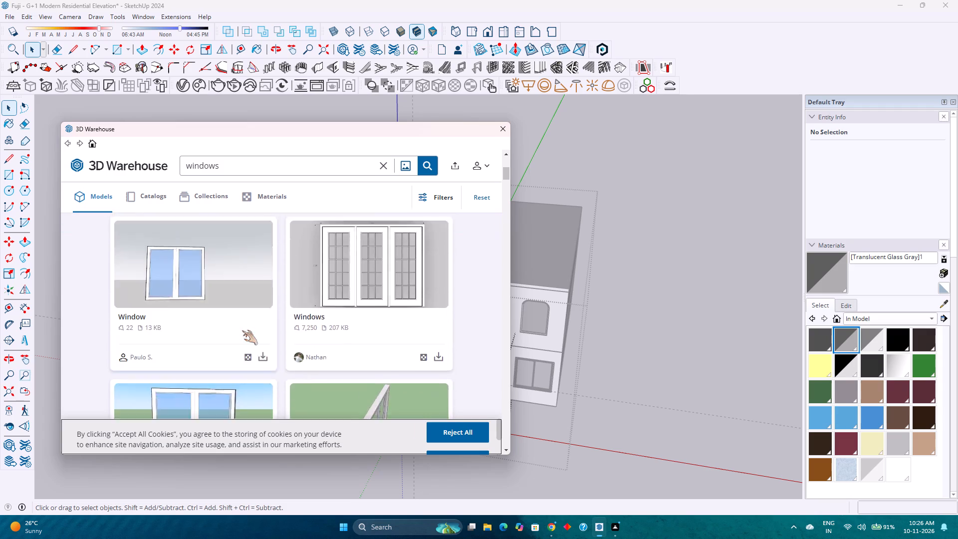
{"action": "scroll", "coordinate": [242, 330], "scroll_direction": "down", "scroll_amount": 4}
{"action": "scroll", "coordinate": [242, 330], "scroll_direction": "up", "scroll_amount": 4}
{"action": "scroll", "coordinate": [242, 330], "scroll_direction": "down", "scroll_amount": 1}
{"action": "scroll", "coordinate": [242, 330], "scroll_direction": "up", "scroll_amount": 2}
{"action": "scroll", "coordinate": [242, 330], "scroll_direction": "down", "scroll_amount": 3}
{"action": "scroll", "coordinate": [242, 330], "scroll_direction": "up", "scroll_amount": 3}
{"action": "scroll", "coordinate": [241, 330], "scroll_direction": "down", "scroll_amount": 3}
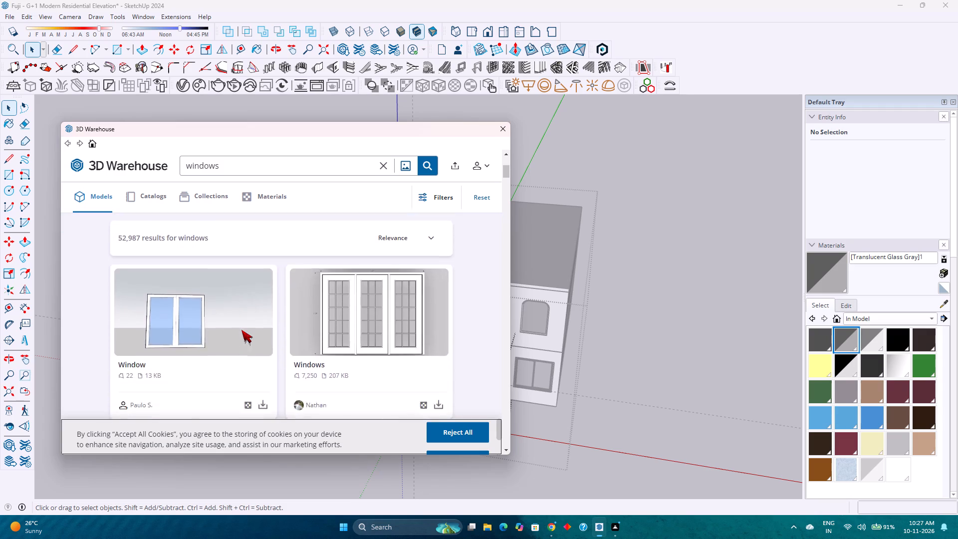
{"action": "scroll", "coordinate": [241, 330], "scroll_direction": "up", "scroll_amount": 3}
{"action": "scroll", "coordinate": [240, 327], "scroll_direction": "down", "scroll_amount": 4}
{"action": "scroll", "coordinate": [240, 327], "scroll_direction": "up", "scroll_amount": 3}
{"action": "scroll", "coordinate": [240, 327], "scroll_direction": "down", "scroll_amount": 2}
{"action": "scroll", "coordinate": [240, 327], "scroll_direction": "up", "scroll_amount": 2}
{"action": "scroll", "coordinate": [240, 327], "scroll_direction": "down", "scroll_amount": 3}
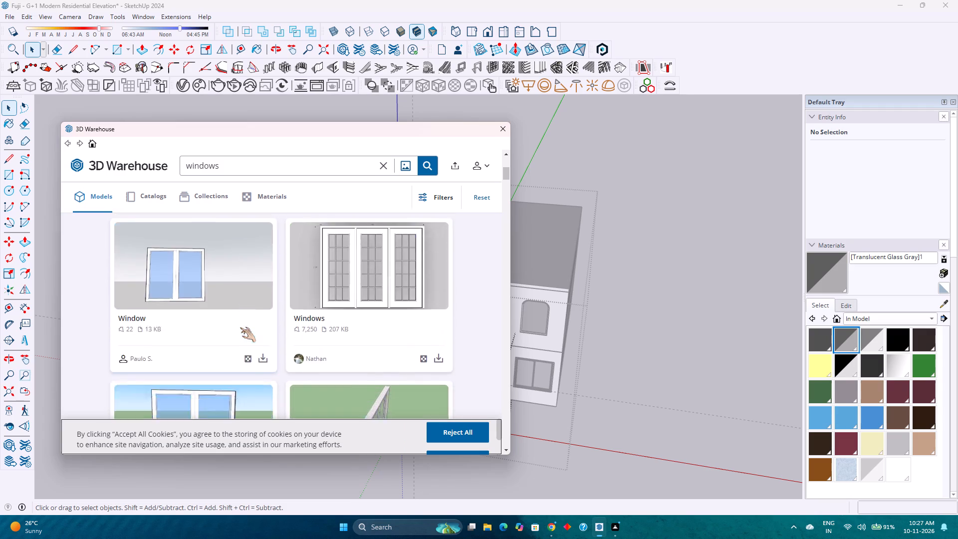
{"action": "scroll", "coordinate": [240, 327], "scroll_direction": "up", "scroll_amount": 3}
{"action": "scroll", "coordinate": [240, 327], "scroll_direction": "down", "scroll_amount": 4}
{"action": "scroll", "coordinate": [240, 327], "scroll_direction": "up", "scroll_amount": 4}
{"action": "scroll", "coordinate": [240, 327], "scroll_direction": "down", "scroll_amount": 3}
{"action": "scroll", "coordinate": [240, 327], "scroll_direction": "up", "scroll_amount": 3}
{"action": "scroll", "coordinate": [240, 327], "scroll_direction": "down", "scroll_amount": 4}
{"action": "scroll", "coordinate": [240, 327], "scroll_direction": "up", "scroll_amount": 4}
{"action": "scroll", "coordinate": [240, 327], "scroll_direction": "down", "scroll_amount": 4}
{"action": "scroll", "coordinate": [240, 327], "scroll_direction": "up", "scroll_amount": 3}
{"action": "scroll", "coordinate": [240, 327], "scroll_direction": "down", "scroll_amount": 2}
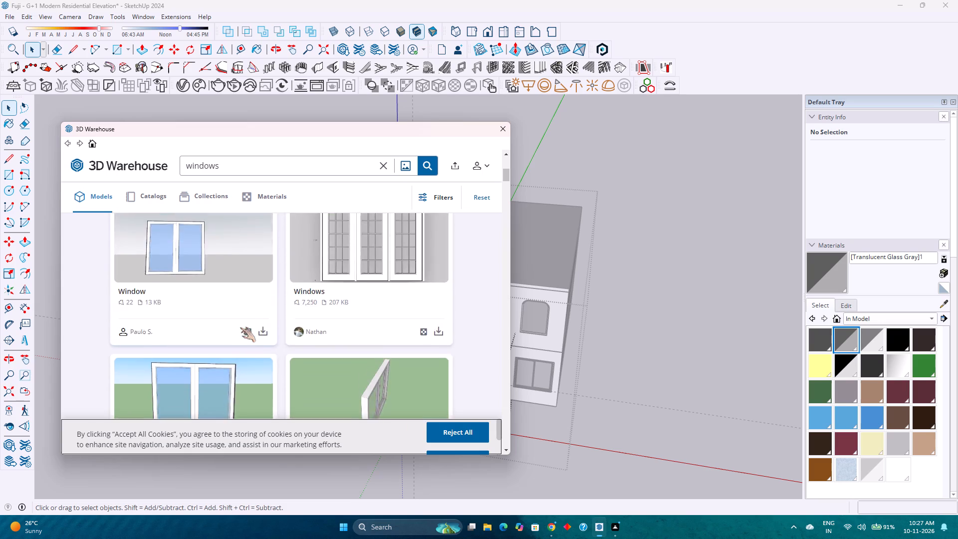
{"action": "scroll", "coordinate": [240, 327], "scroll_direction": "down", "scroll_amount": 1}
{"action": "scroll", "coordinate": [240, 327], "scroll_direction": "up", "scroll_amount": 4}
{"action": "scroll", "coordinate": [240, 327], "scroll_direction": "down", "scroll_amount": 4}
{"action": "scroll", "coordinate": [240, 327], "scroll_direction": "up", "scroll_amount": 4}
{"action": "scroll", "coordinate": [240, 327], "scroll_direction": "down", "scroll_amount": 4}
{"action": "scroll", "coordinate": [240, 327], "scroll_direction": "up", "scroll_amount": 4}
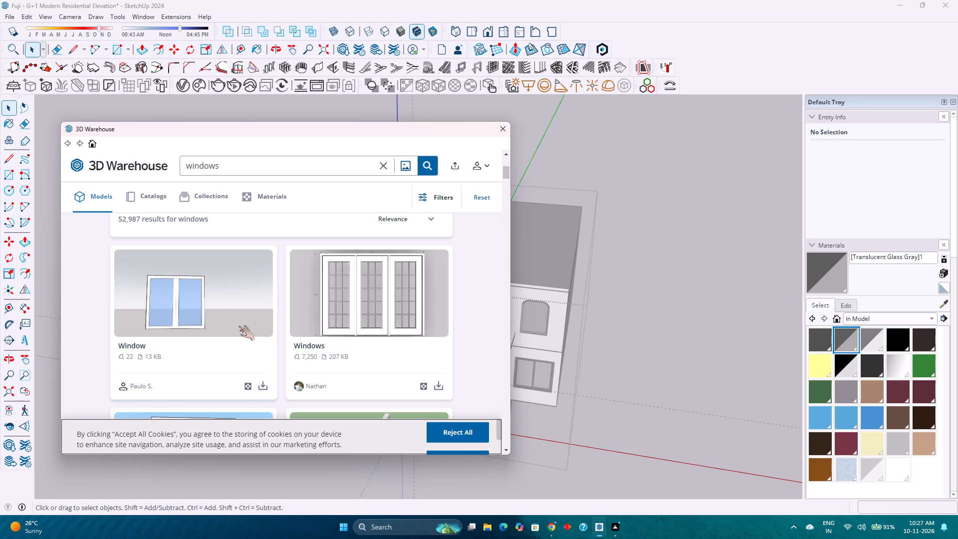
{"action": "scroll", "coordinate": [239, 326], "scroll_direction": "down", "scroll_amount": 2}
{"action": "scroll", "coordinate": [239, 326], "scroll_direction": "up", "scroll_amount": 1}
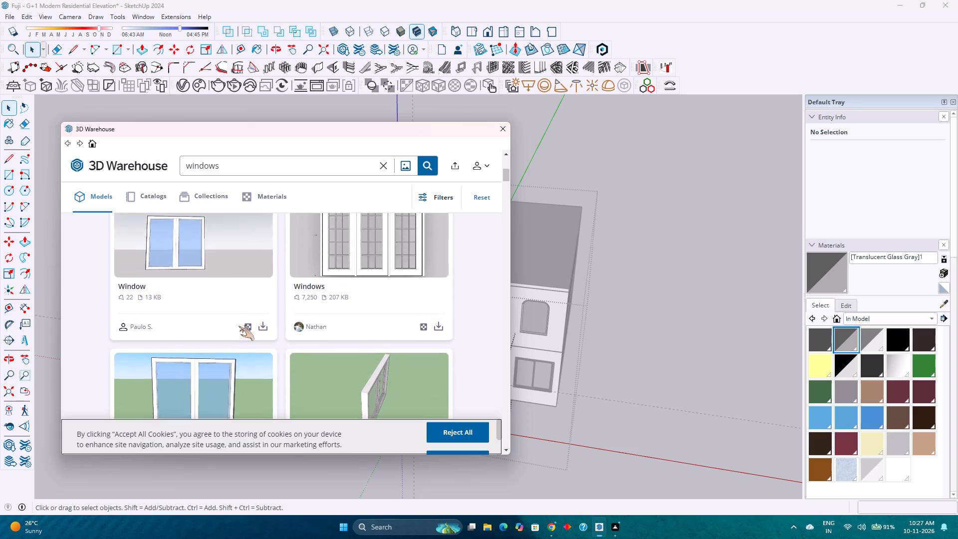
{"action": "scroll", "coordinate": [239, 326], "scroll_direction": "down", "scroll_amount": 4}
{"action": "scroll", "coordinate": [239, 326], "scroll_direction": "up", "scroll_amount": 4}
{"action": "scroll", "coordinate": [251, 323], "scroll_direction": "down", "scroll_amount": 4}
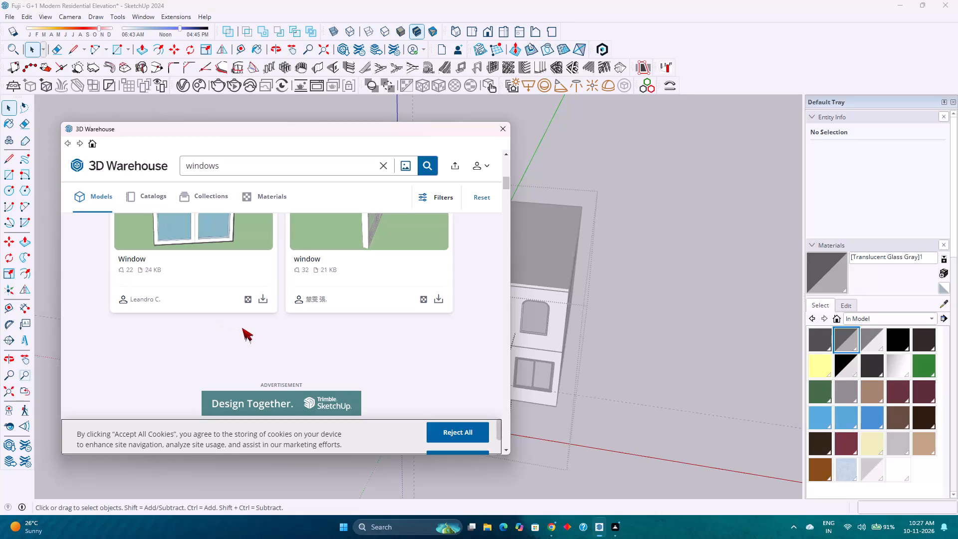
{"action": "scroll", "coordinate": [242, 328], "scroll_direction": "down", "scroll_amount": 2}
{"action": "scroll", "coordinate": [242, 331], "scroll_direction": "up", "scroll_amount": 6}
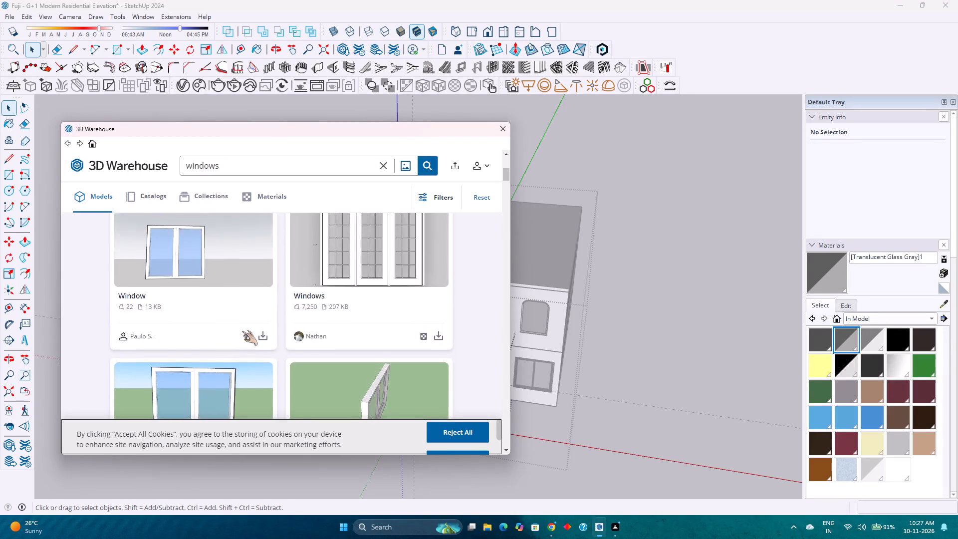
{"action": "scroll", "coordinate": [242, 331], "scroll_direction": "down", "scroll_amount": 18}
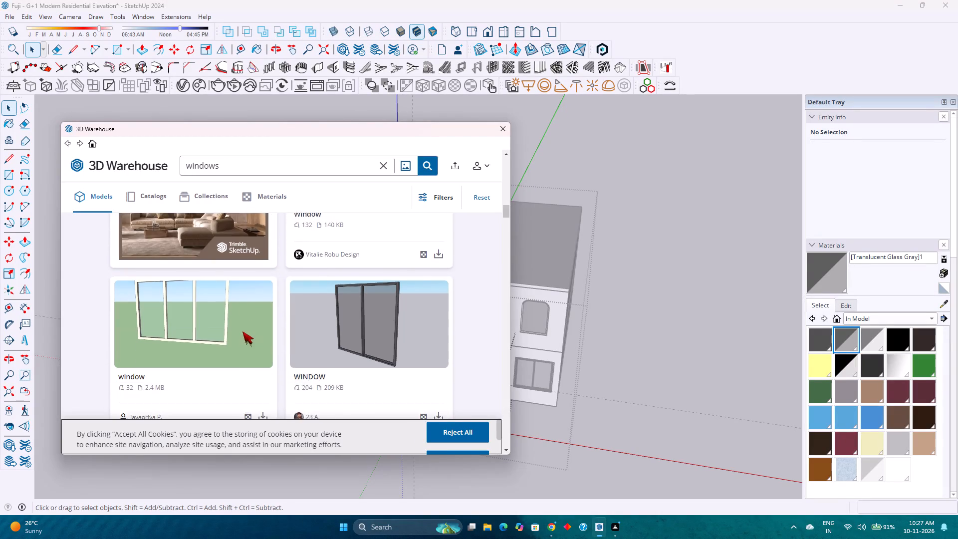
{"action": "scroll", "coordinate": [242, 331], "scroll_direction": "down", "scroll_amount": 12}
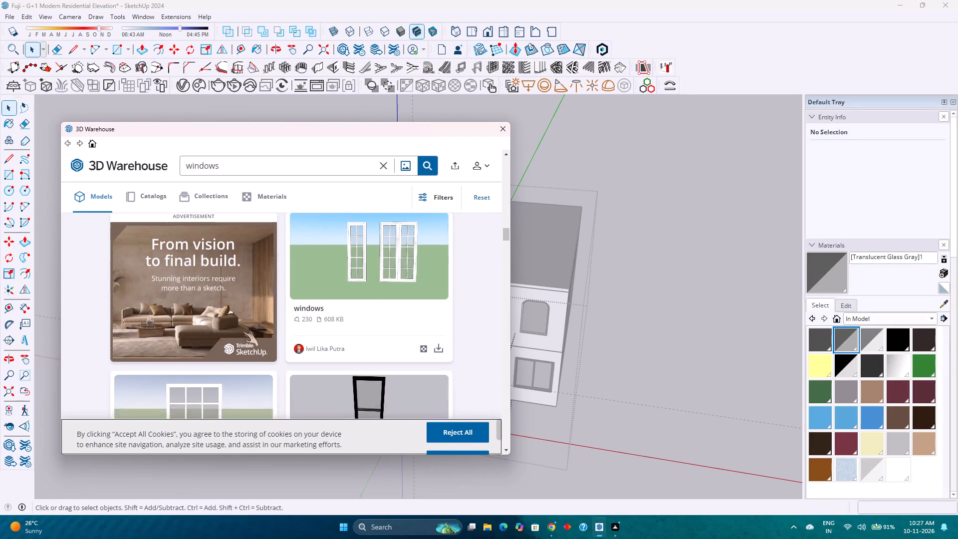
{"action": "scroll", "coordinate": [242, 331], "scroll_direction": "down", "scroll_amount": 2}
{"action": "scroll", "coordinate": [242, 331], "scroll_direction": "up", "scroll_amount": 2}
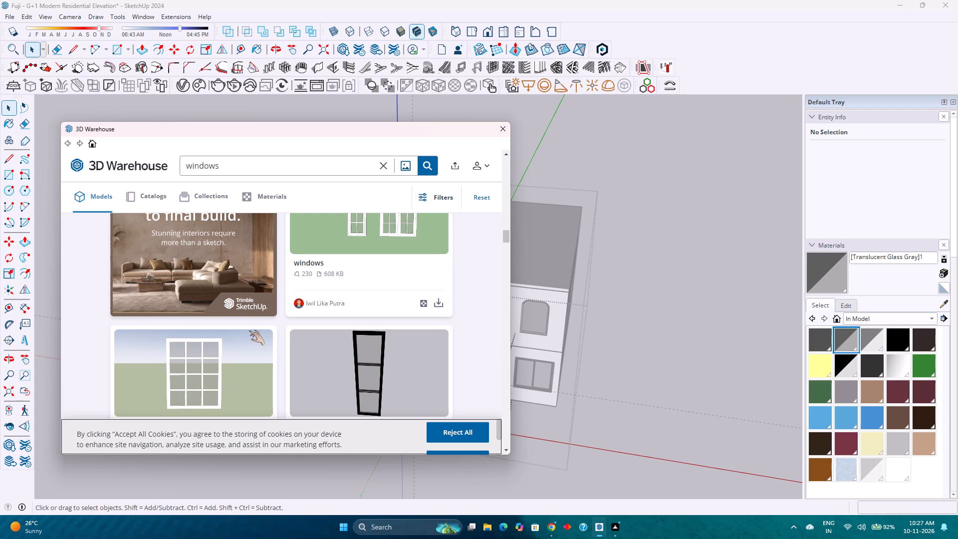
{"action": "scroll", "coordinate": [252, 330], "scroll_direction": "down", "scroll_amount": 4}
{"action": "scroll", "coordinate": [252, 330], "scroll_direction": "up", "scroll_amount": 11}
{"action": "scroll", "coordinate": [261, 253], "scroll_direction": "up", "scroll_amount": 5}
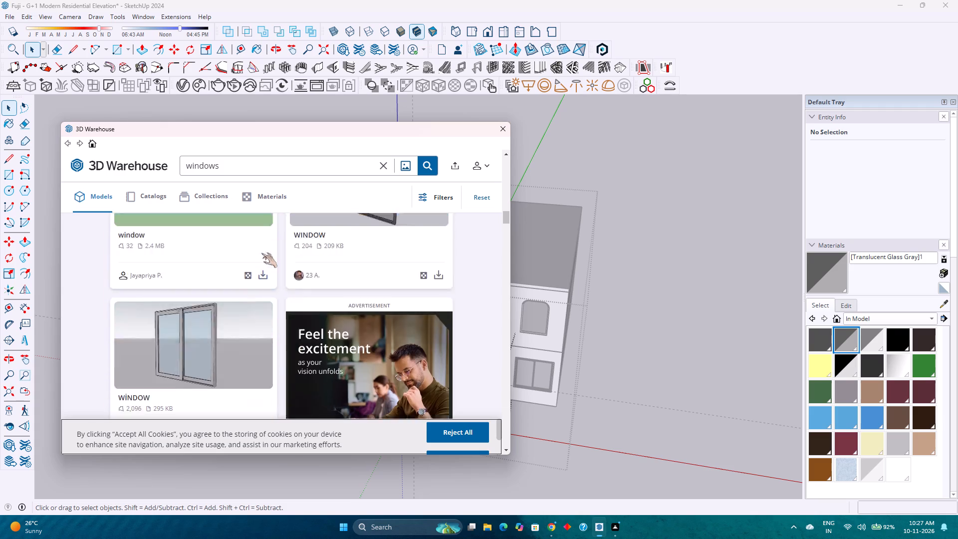
{"action": "scroll", "coordinate": [292, 251], "scroll_direction": "down", "scroll_amount": 5}
{"action": "scroll", "coordinate": [292, 251], "scroll_direction": "up", "scroll_amount": 4}
{"action": "scroll", "coordinate": [292, 251], "scroll_direction": "down", "scroll_amount": 5}
{"action": "left_click", "coordinate": [499, 128]}
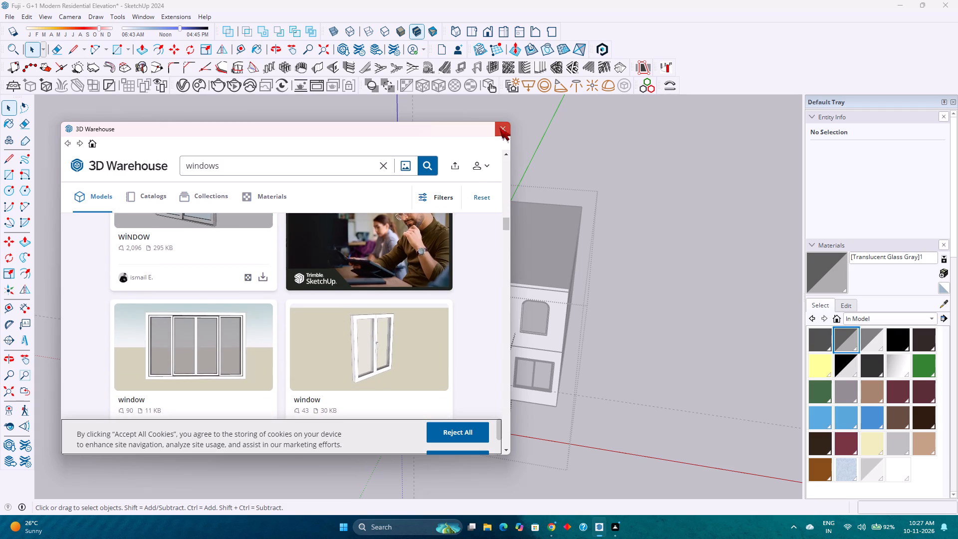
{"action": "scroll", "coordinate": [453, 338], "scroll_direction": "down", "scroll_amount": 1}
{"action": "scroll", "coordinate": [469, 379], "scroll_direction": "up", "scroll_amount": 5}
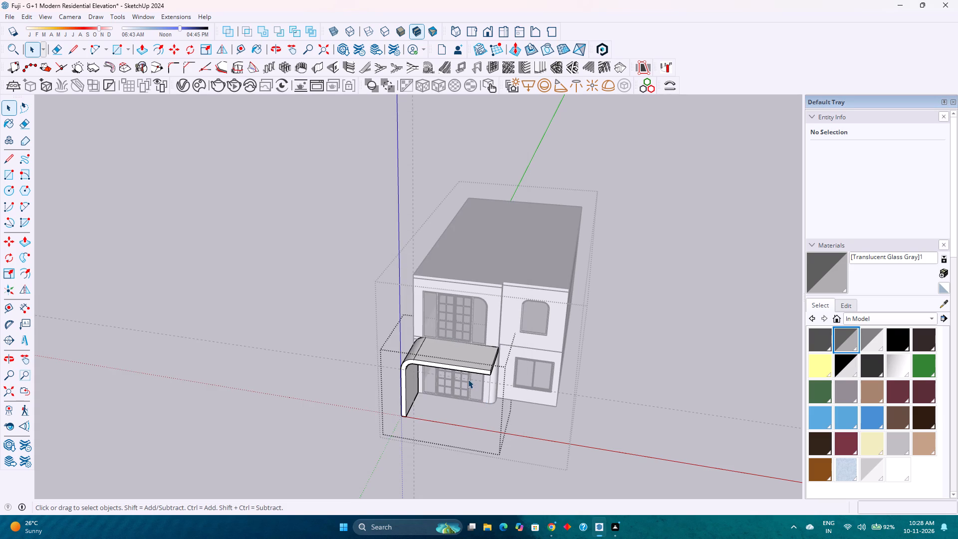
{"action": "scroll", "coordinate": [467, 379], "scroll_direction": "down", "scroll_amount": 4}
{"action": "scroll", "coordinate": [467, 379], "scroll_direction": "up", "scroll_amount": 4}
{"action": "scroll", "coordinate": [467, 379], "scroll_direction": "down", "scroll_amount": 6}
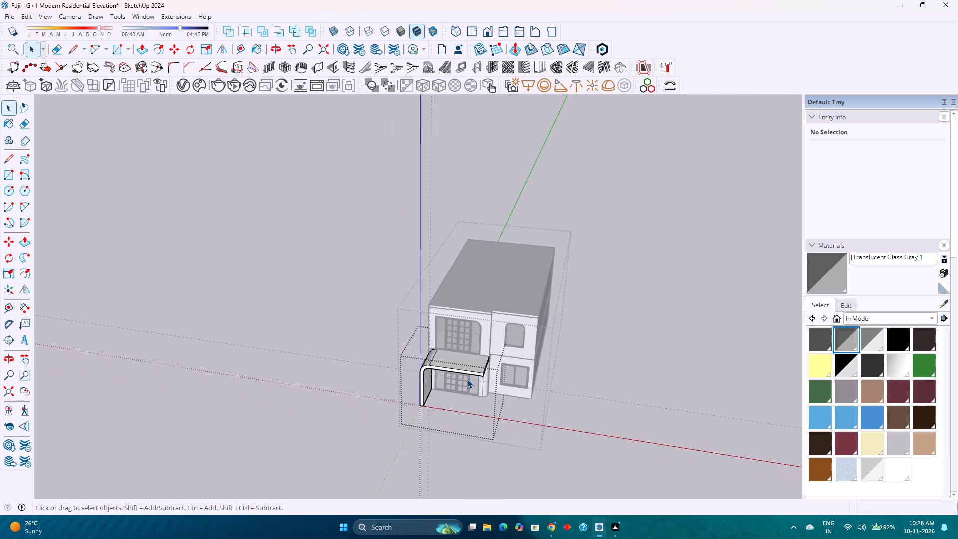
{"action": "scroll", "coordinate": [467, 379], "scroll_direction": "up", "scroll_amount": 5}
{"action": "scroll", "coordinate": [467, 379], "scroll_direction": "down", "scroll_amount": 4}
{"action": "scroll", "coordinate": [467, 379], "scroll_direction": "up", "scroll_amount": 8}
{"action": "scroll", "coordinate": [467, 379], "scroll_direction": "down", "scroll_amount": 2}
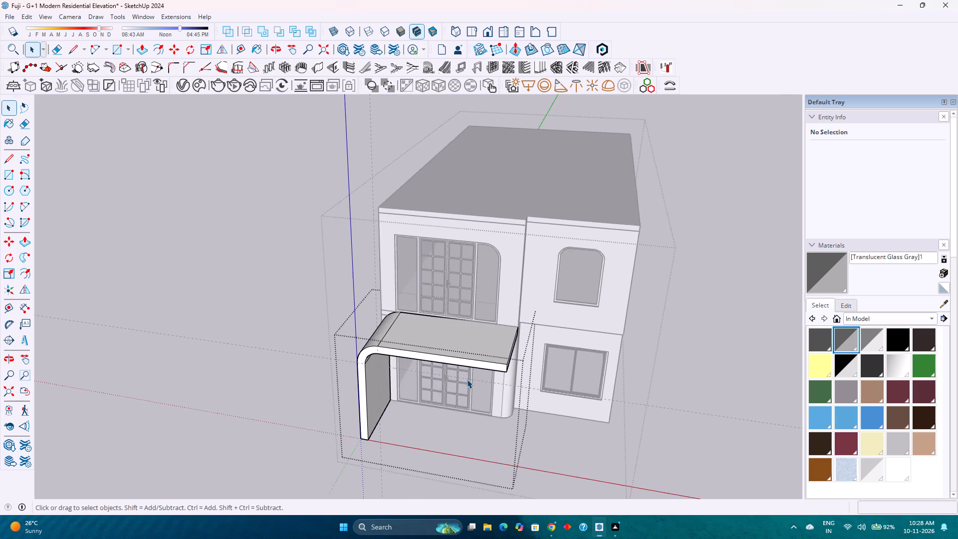
Push/Pull the free end face of the entrance canopy slab outward by 2' 6", past the curved wall corner.
{"action": "middle_click_drag", "start_coordinate": [476, 387], "coordinate": [448, 389]}
{"action": "scroll", "coordinate": [448, 389], "scroll_direction": "down", "scroll_amount": 2}
{"action": "scroll", "coordinate": [484, 387], "scroll_direction": "up", "scroll_amount": 4}
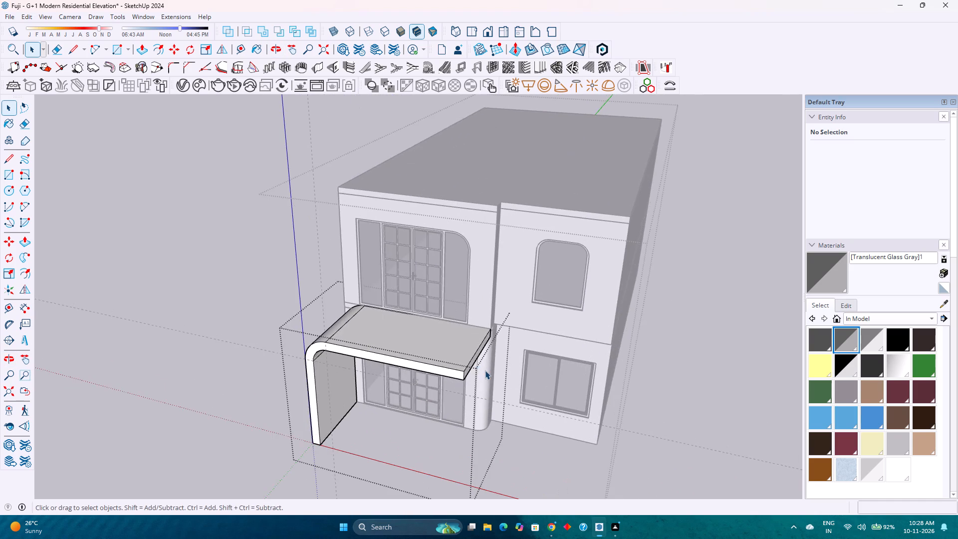
{"action": "scroll", "coordinate": [485, 370], "scroll_direction": "up", "scroll_amount": 3}
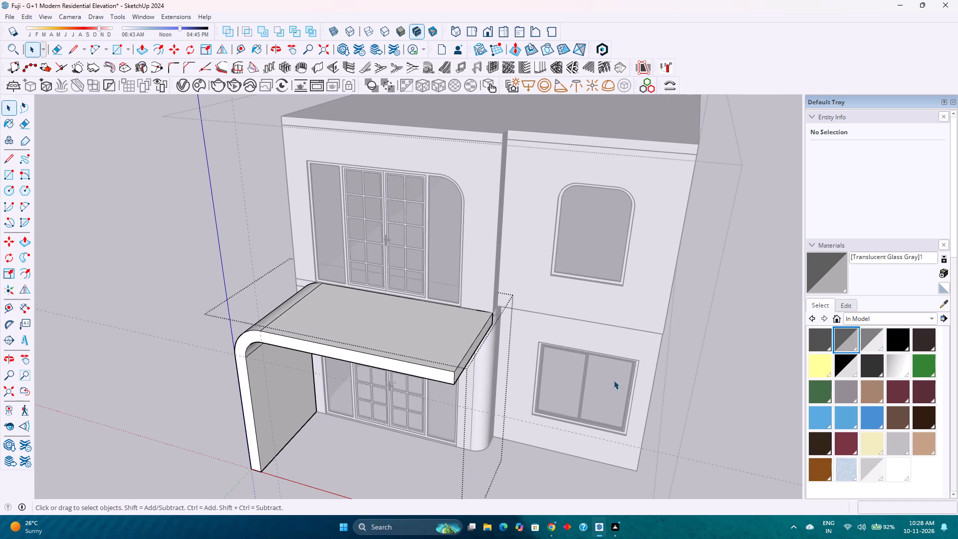
{"action": "scroll", "coordinate": [498, 333], "scroll_direction": "up", "scroll_amount": 4}
{"action": "key", "text": "p"}
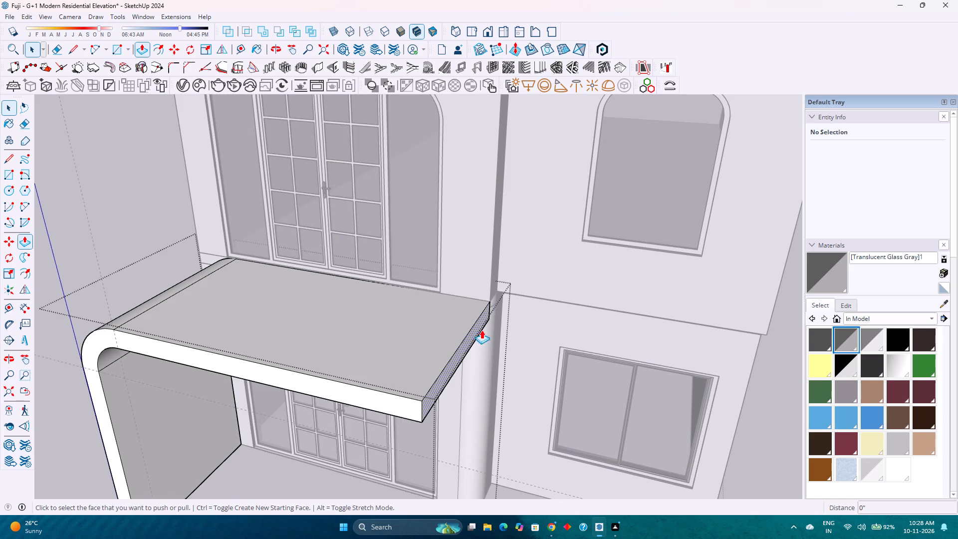
{"action": "left_click", "coordinate": [473, 331]}
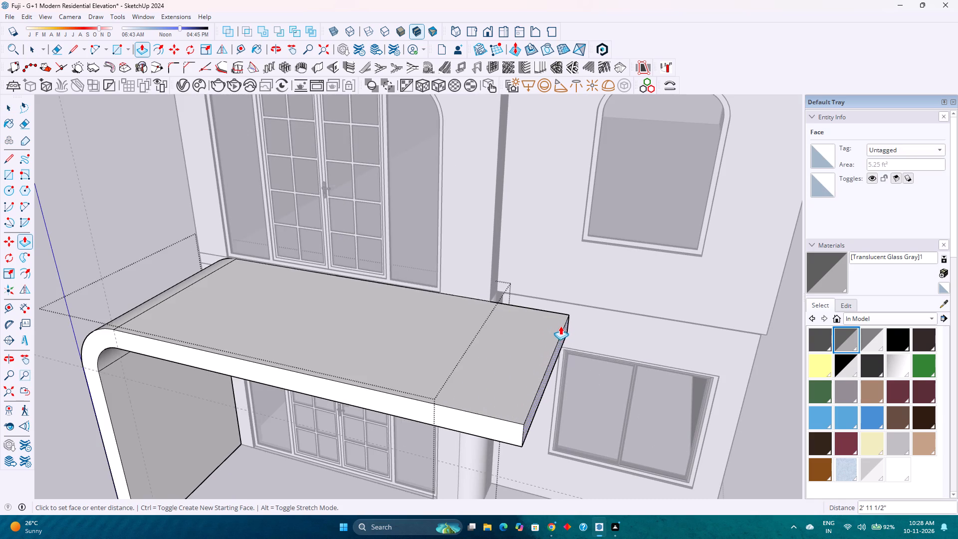
{"action": "left_click", "coordinate": [558, 352]}
Examine the lengthened canopy slab and its fit against the facade from above, the end, below and the front.
{"action": "scroll", "coordinate": [550, 358], "scroll_direction": "down", "scroll_amount": 2}
{"action": "middle_click_drag", "start_coordinate": [538, 360], "coordinate": [570, 393]}
{"action": "middle_click", "coordinate": [570, 393]}
{"action": "scroll", "coordinate": [505, 313], "scroll_direction": "up", "scroll_amount": 5}
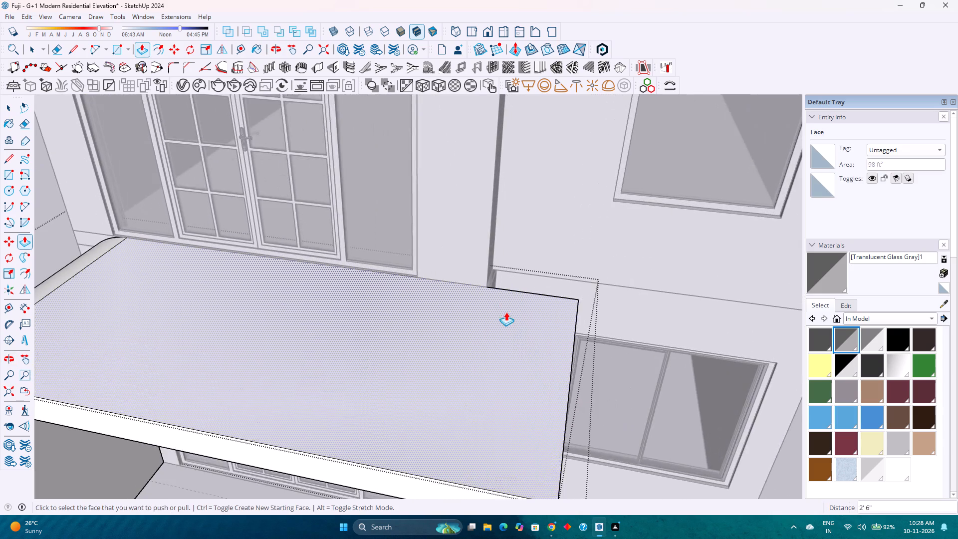
{"action": "middle_click_drag", "start_coordinate": [505, 312], "coordinate": [218, 350]}
{"action": "middle_click", "coordinate": [218, 350]}
{"action": "scroll", "coordinate": [454, 348], "scroll_direction": "up", "scroll_amount": 5}
{"action": "middle_click_drag", "start_coordinate": [492, 367], "coordinate": [448, 323]}
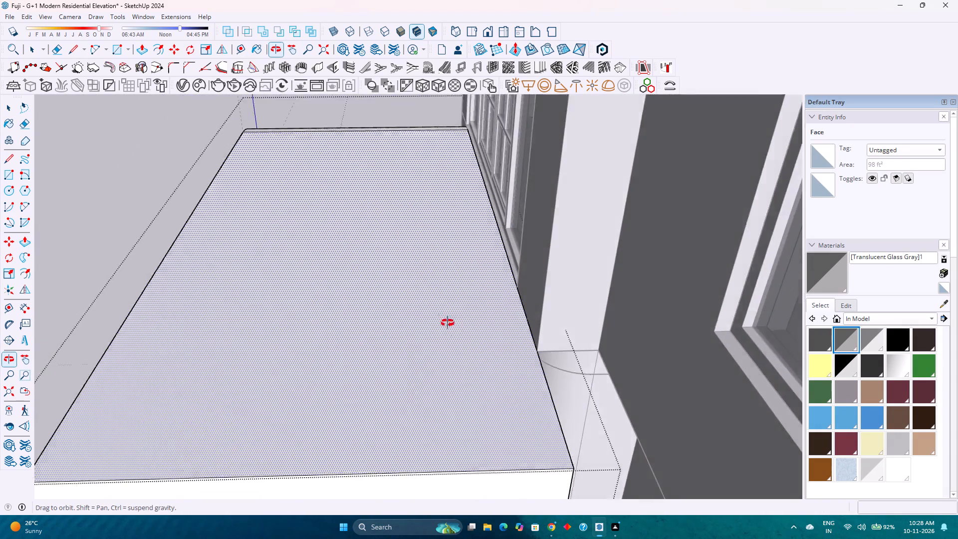
{"action": "middle_click_drag", "start_coordinate": [448, 323], "coordinate": [445, 301]}
{"action": "middle_click", "coordinate": [445, 301]}
{"action": "middle_click_drag", "start_coordinate": [564, 438], "coordinate": [556, 345]}
{"action": "scroll", "coordinate": [560, 350], "scroll_direction": "down", "scroll_amount": 3}
{"action": "middle_click_drag", "start_coordinate": [547, 407], "coordinate": [515, 338]}
{"action": "middle_click", "coordinate": [516, 338]}
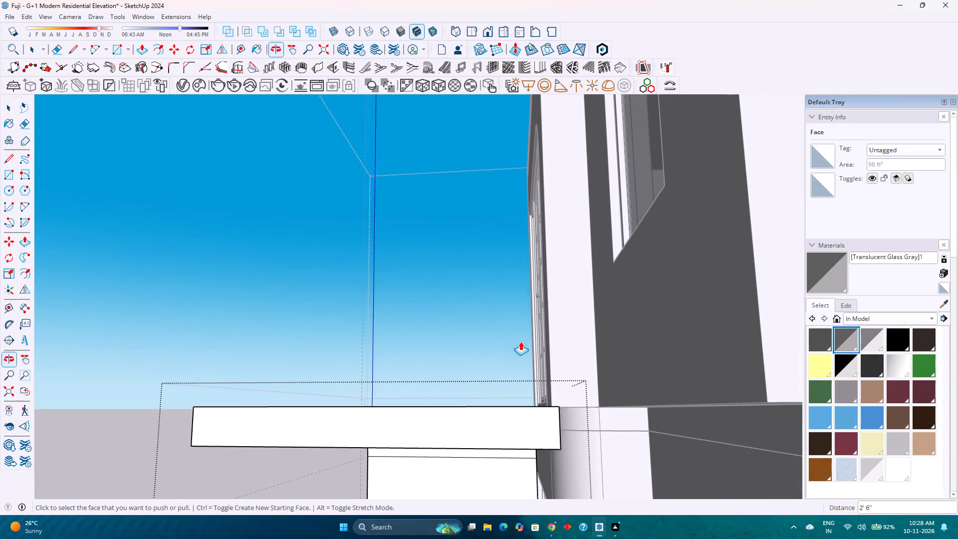
{"action": "scroll", "coordinate": [556, 437], "scroll_direction": "down", "scroll_amount": 2}
{"action": "middle_click_drag", "start_coordinate": [492, 459], "coordinate": [586, 397]}
{"action": "scroll", "coordinate": [588, 396], "scroll_direction": "up", "scroll_amount": 1}
{"action": "scroll", "coordinate": [588, 396], "scroll_direction": "down", "scroll_amount": 4}
{"action": "middle_click_drag", "start_coordinate": [587, 399], "coordinate": [600, 360]}
{"action": "scroll", "coordinate": [588, 399], "scroll_direction": "up", "scroll_amount": 1}
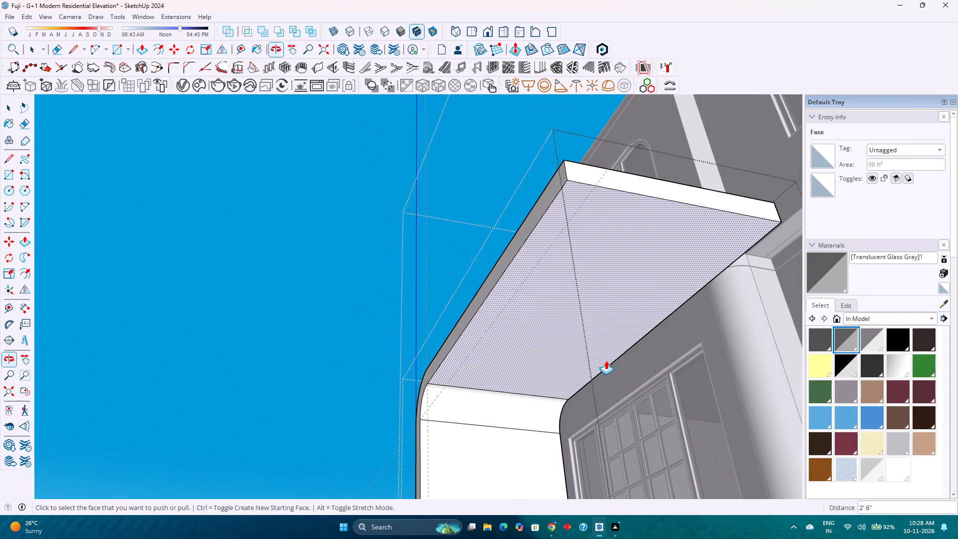
{"action": "middle_click_drag", "start_coordinate": [611, 362], "coordinate": [456, 466]}
{"action": "middle_click", "coordinate": [456, 466]}
{"action": "scroll", "coordinate": [460, 462], "scroll_direction": "down", "scroll_amount": 4}
{"action": "middle_click_drag", "start_coordinate": [329, 439], "coordinate": [595, 524]}
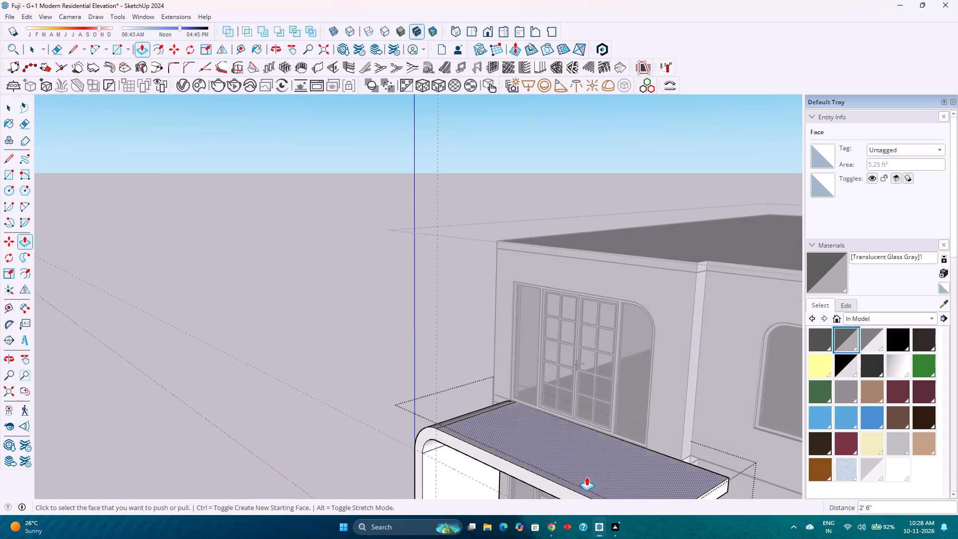
{"action": "scroll", "coordinate": [578, 457], "scroll_direction": "down", "scroll_amount": 3}
{"action": "middle_click_drag", "start_coordinate": [624, 476], "coordinate": [497, 412], "text": "shift"}
{"action": "middle_click_drag", "start_coordinate": [496, 411], "coordinate": [594, 486]}
{"action": "middle_click", "coordinate": [595, 487]}
Draw a vertical 9" line down the slab's rear face from the corner where the projecting wall steps back.
{"action": "scroll", "coordinate": [584, 408], "scroll_direction": "up", "scroll_amount": 4}
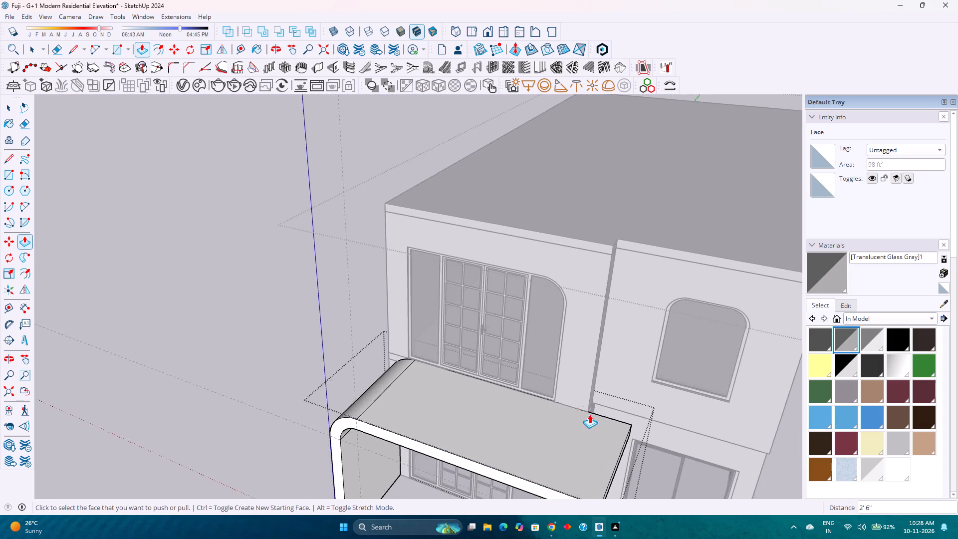
{"action": "scroll", "coordinate": [589, 414], "scroll_direction": "up", "scroll_amount": 2}
{"action": "middle_click_drag", "start_coordinate": [601, 417], "coordinate": [507, 374], "text": "shift"}
{"action": "scroll", "coordinate": [502, 363], "scroll_direction": "up", "scroll_amount": 7}
{"action": "middle_click_drag", "start_coordinate": [524, 371], "coordinate": [508, 377]}
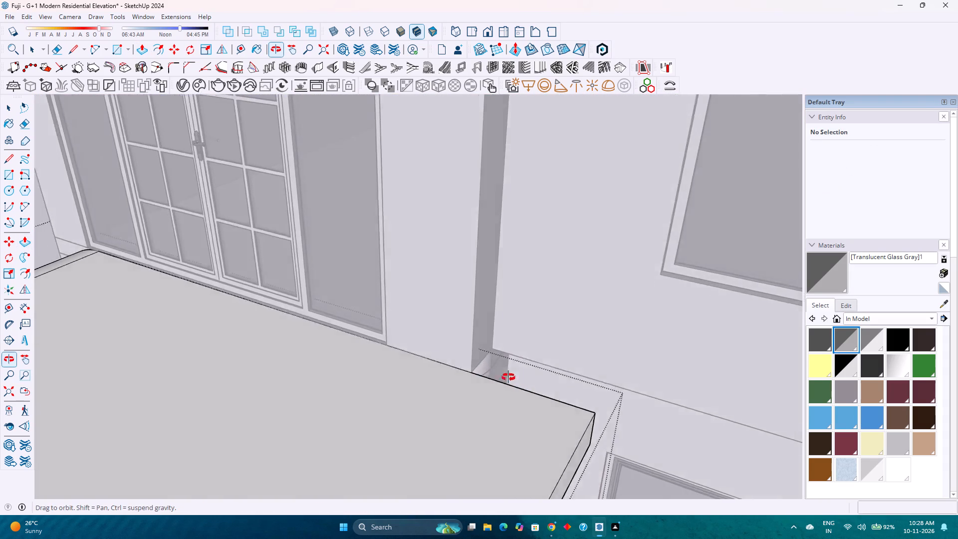
{"action": "middle_click_drag", "start_coordinate": [508, 377], "coordinate": [396, 378]}
{"action": "scroll", "coordinate": [502, 377], "scroll_direction": "up", "scroll_amount": 16}
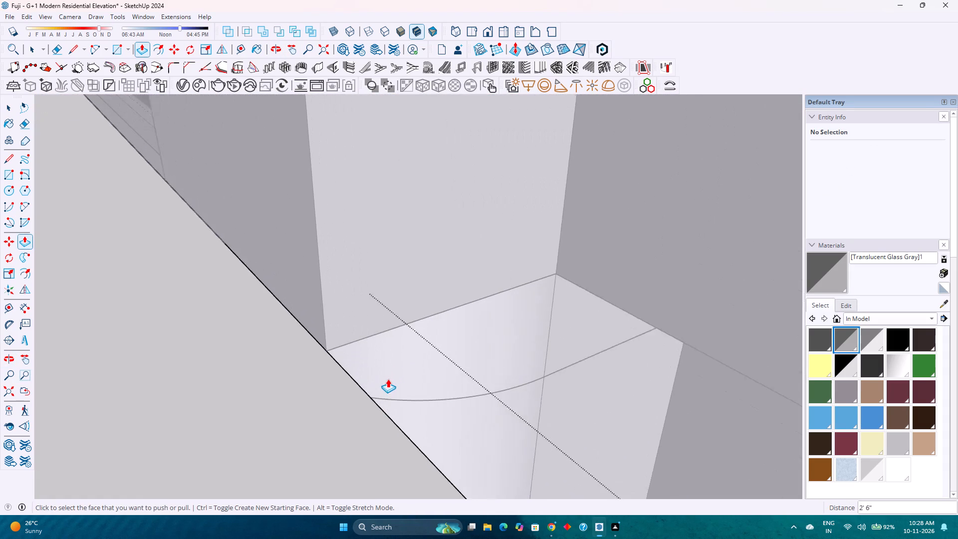
{"action": "scroll", "coordinate": [388, 379], "scroll_direction": "up", "scroll_amount": 3}
{"action": "middle_click_drag", "start_coordinate": [387, 379], "coordinate": [281, 345]}
{"action": "middle_click", "coordinate": [281, 345]}
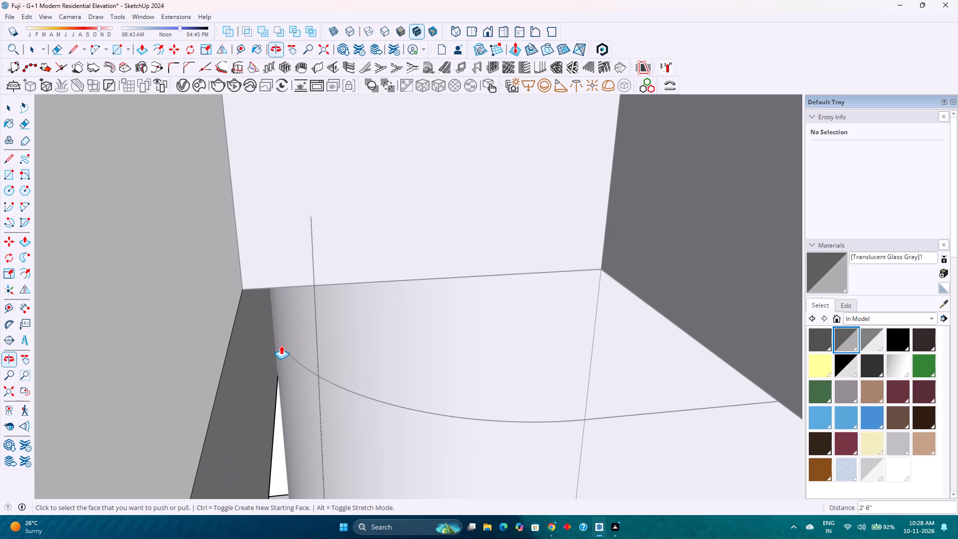
{"action": "key", "text": "l"}
{"action": "left_click", "coordinate": [247, 286]}
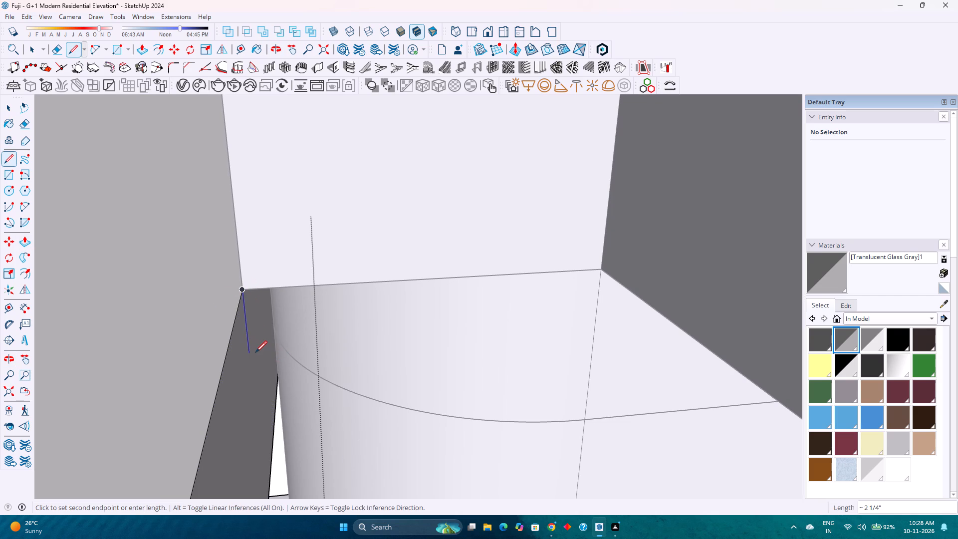
{"action": "key", "text": "Up"}
{"action": "scroll", "coordinate": [280, 420], "scroll_direction": "down", "scroll_amount": 5}
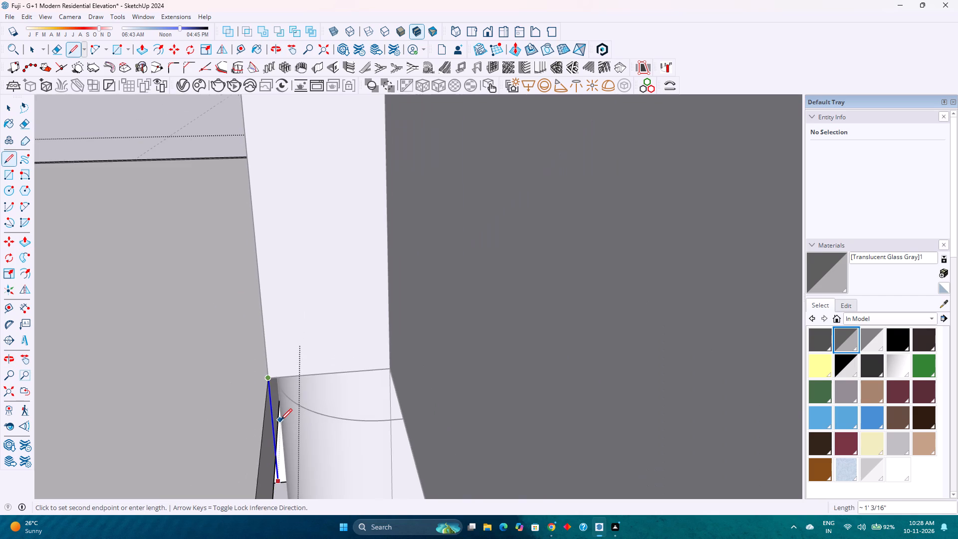
{"action": "left_click", "coordinate": [278, 448]}
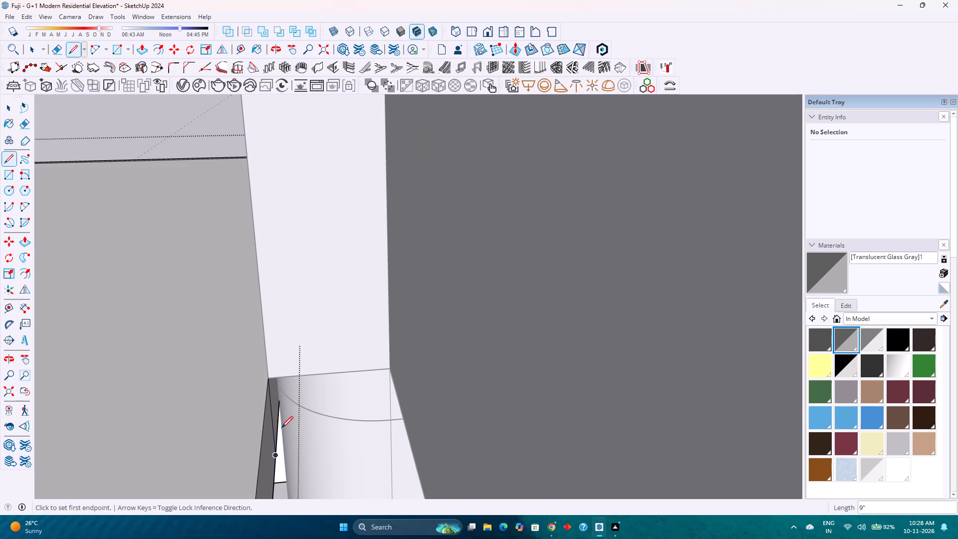
Push/Pull the slab's rear face section beyond that line 1' back to the recessed first-floor wall.
{"action": "key", "text": "p"}
{"action": "left_click", "coordinate": [266, 446]}
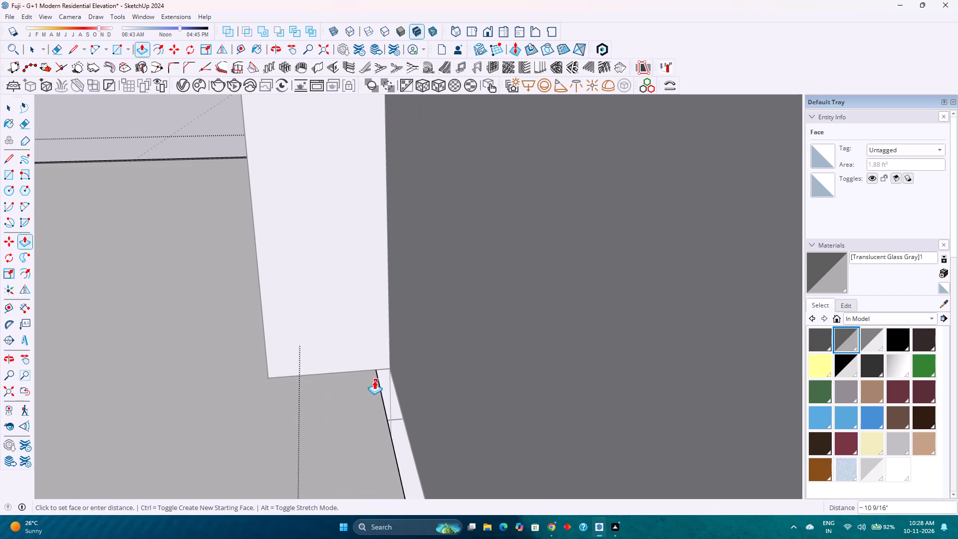
{"action": "left_click", "coordinate": [392, 370]}
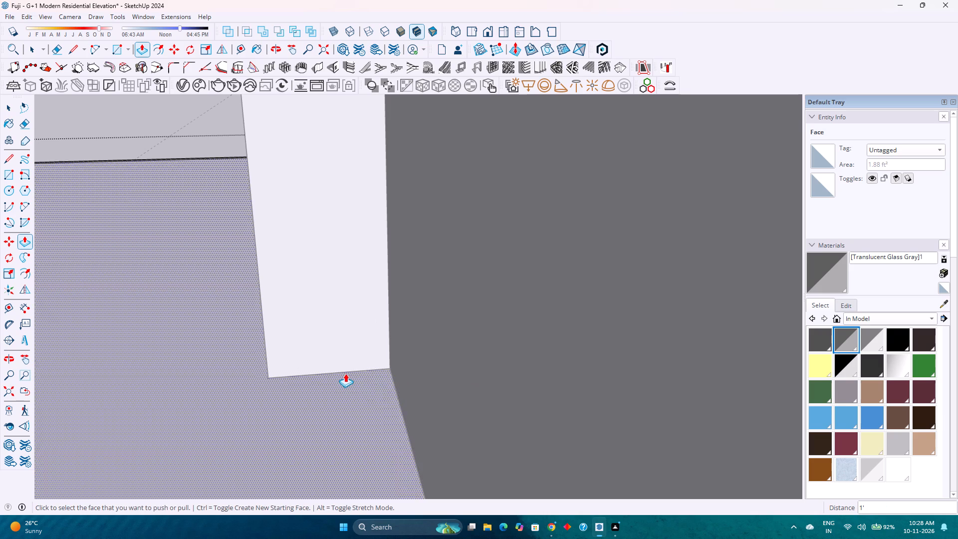
Place a guide on the slab's underside 1' from the side edge of the notch at the curved wall, along the red axis.
{"action": "scroll", "coordinate": [345, 373], "scroll_direction": "down", "scroll_amount": 6}
{"action": "middle_click_drag", "start_coordinate": [335, 373], "coordinate": [445, 363]}
{"action": "scroll", "coordinate": [451, 358], "scroll_direction": "down", "scroll_amount": 9}
{"action": "middle_click_drag", "start_coordinate": [360, 420], "coordinate": [462, 316]}
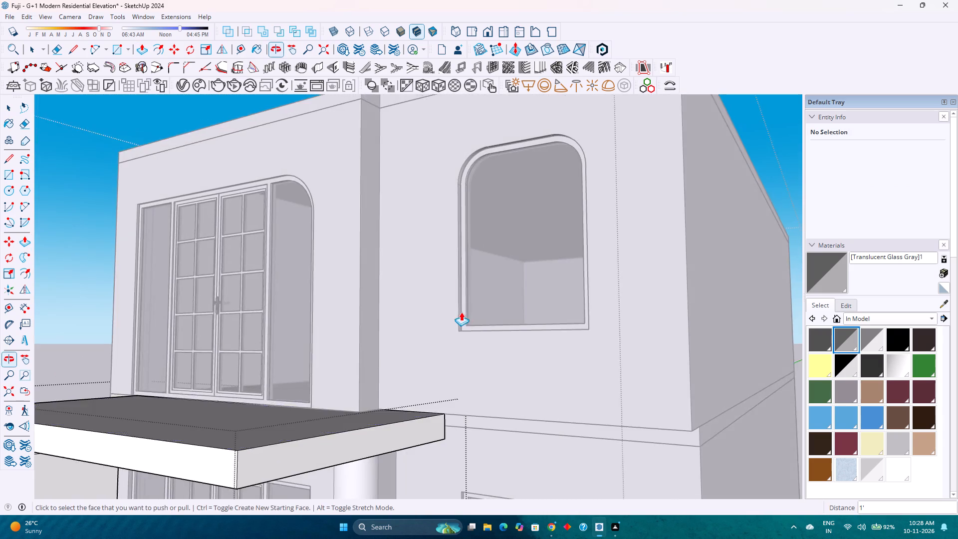
{"action": "scroll", "coordinate": [461, 312], "scroll_direction": "down", "scroll_amount": 2}
{"action": "middle_click_drag", "start_coordinate": [421, 427], "coordinate": [459, 315]}
{"action": "scroll", "coordinate": [413, 418], "scroll_direction": "up", "scroll_amount": 14}
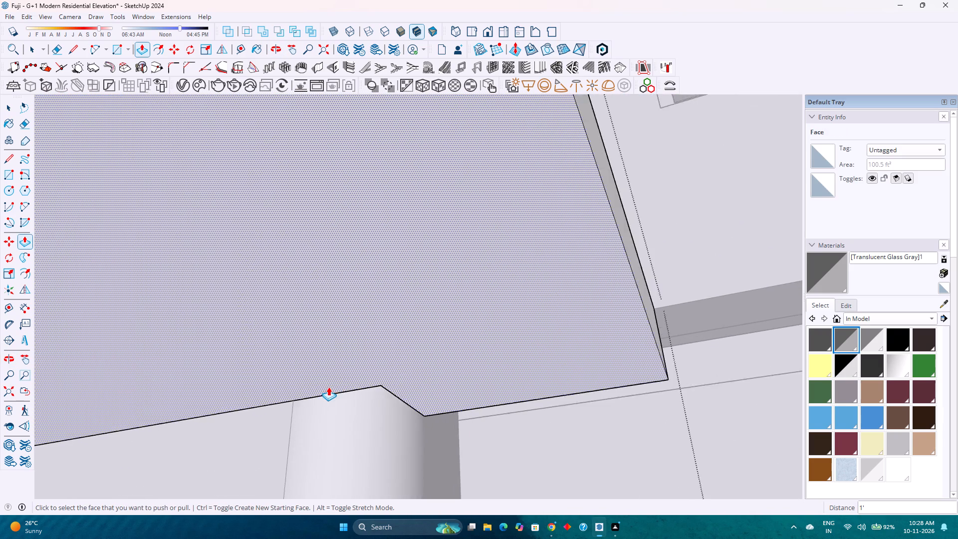
{"action": "middle_click_drag", "start_coordinate": [328, 387], "coordinate": [414, 332]}
{"action": "scroll", "coordinate": [341, 399], "scroll_direction": "up", "scroll_amount": 4}
{"action": "middle_click_drag", "start_coordinate": [332, 399], "coordinate": [460, 341]}
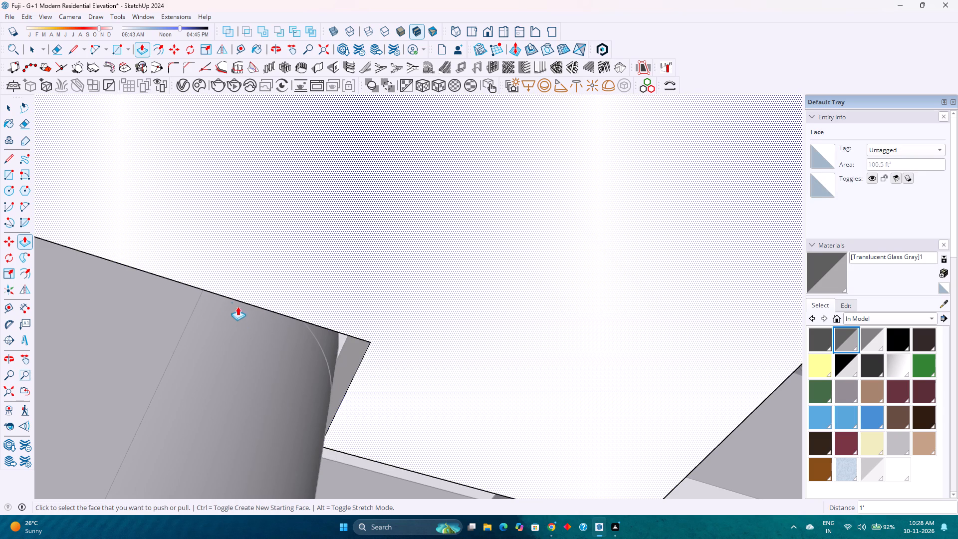
{"action": "key", "text": "space"}
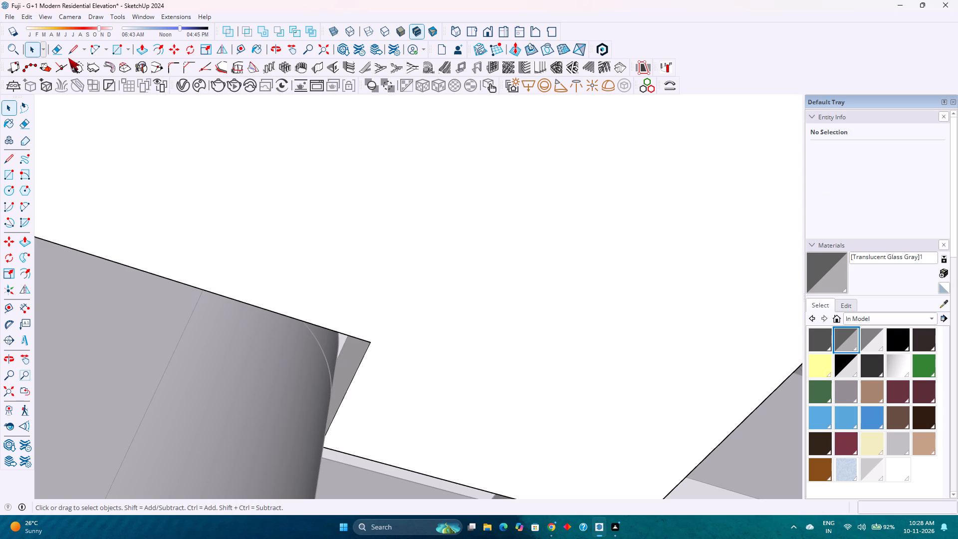
{"action": "left_click", "coordinate": [95, 53]}
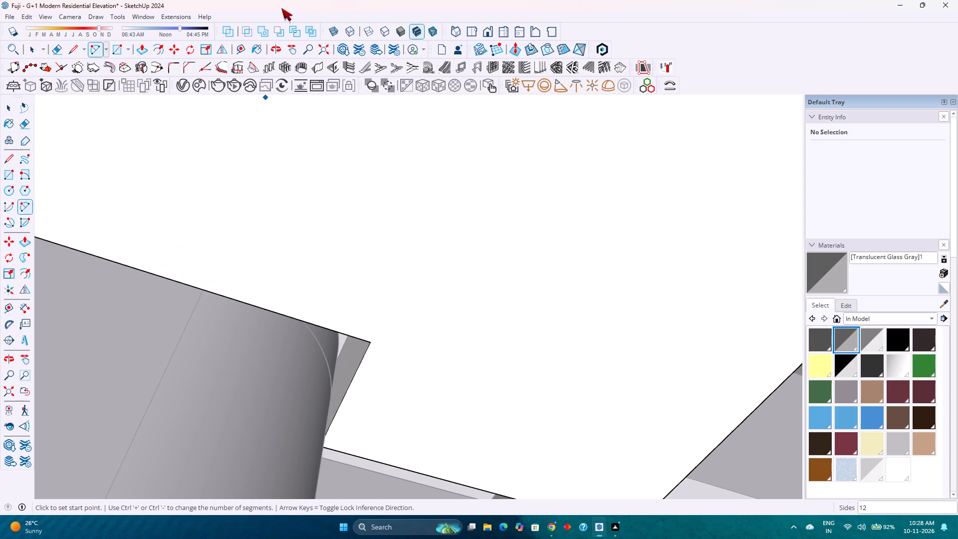
{"action": "left_click", "coordinate": [236, 51]}
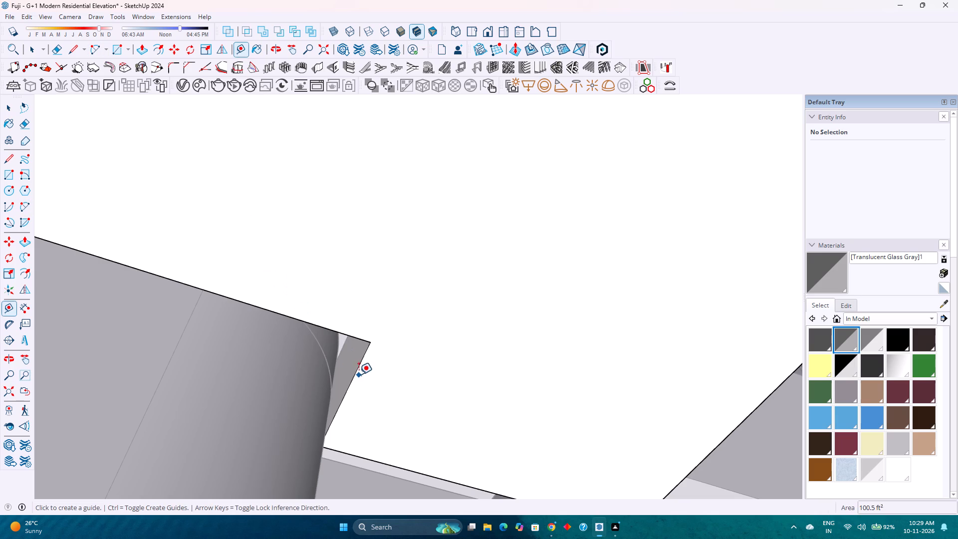
{"action": "left_click", "coordinate": [357, 373]}
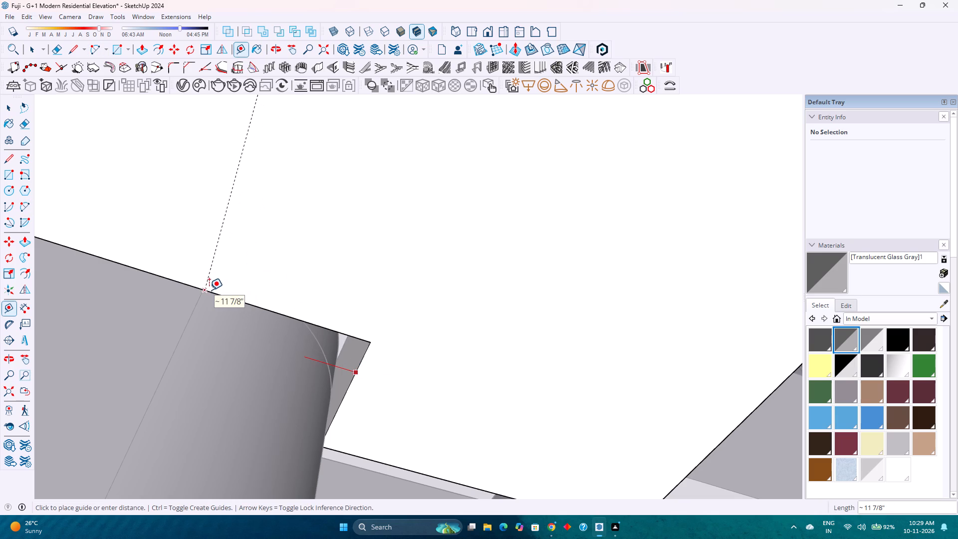
{"action": "key", "text": "Right"}
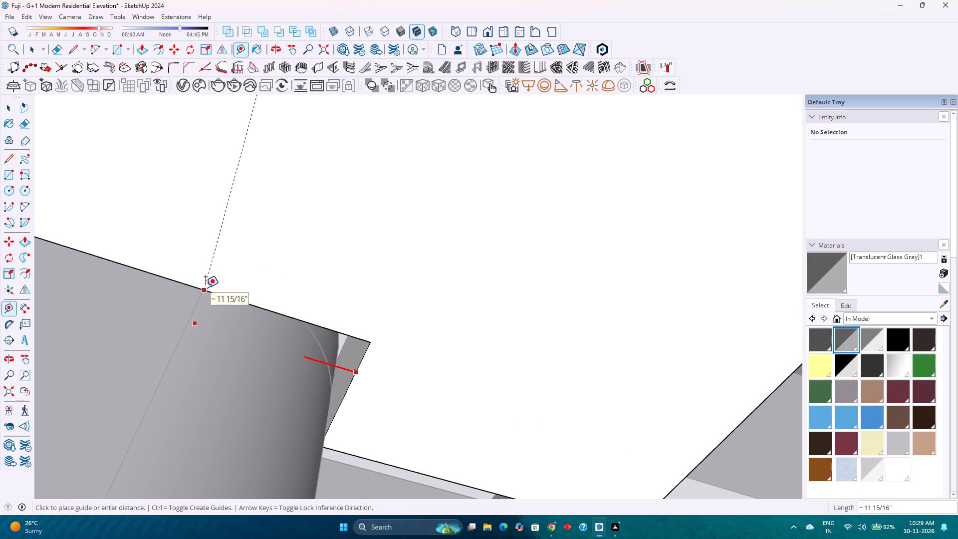
{"action": "key", "text": "1"}
{"action": "key", "text": "apostrophe"}
{"action": "key", "text": "Return"}
{"action": "scroll", "coordinate": [212, 288], "scroll_direction": "down", "scroll_amount": 6}
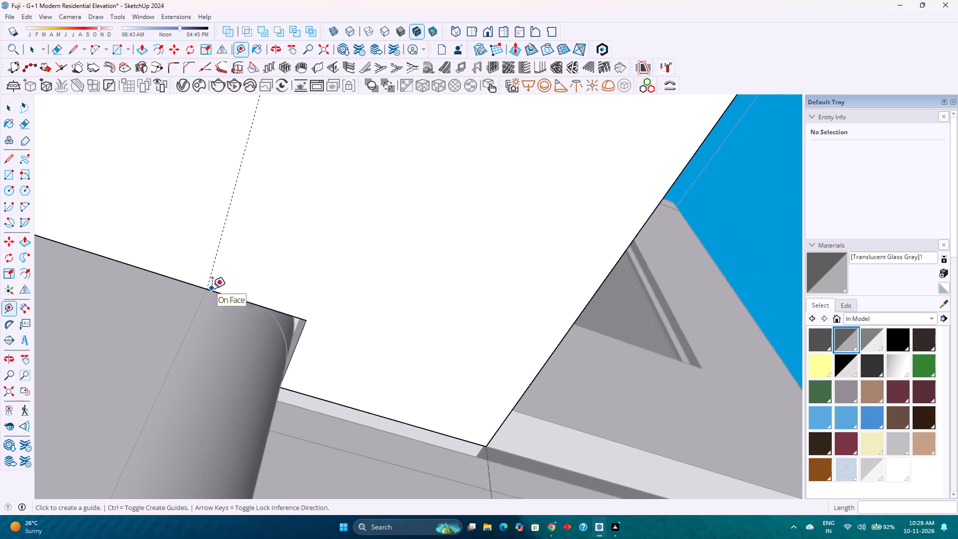
{"action": "scroll", "coordinate": [212, 288], "scroll_direction": "down", "scroll_amount": 2}
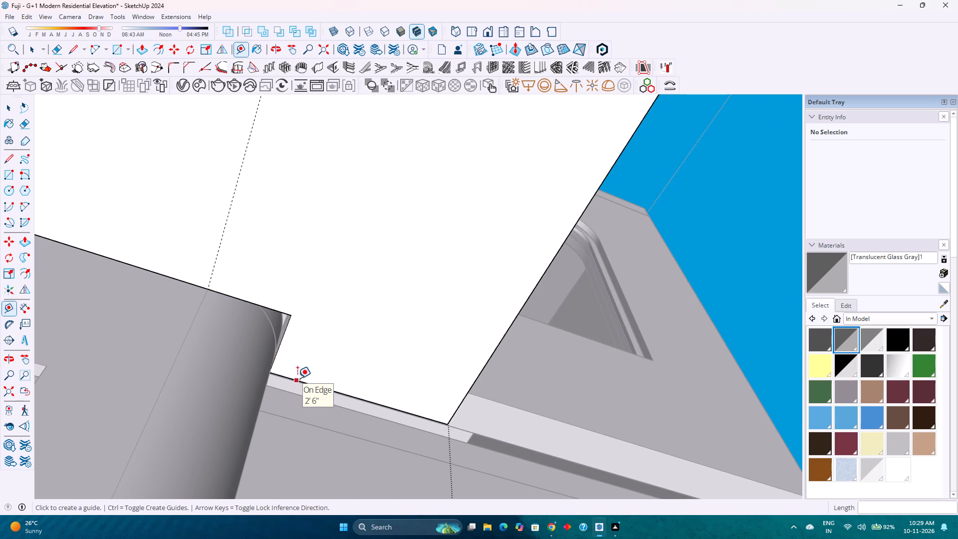
Push/Pull the same rear face section of the canopy slab another 1' back to the ground-floor window wall.
{"action": "middle_click_drag", "start_coordinate": [302, 363], "coordinate": [222, 318]}
{"action": "scroll", "coordinate": [306, 405], "scroll_direction": "up", "scroll_amount": 3}
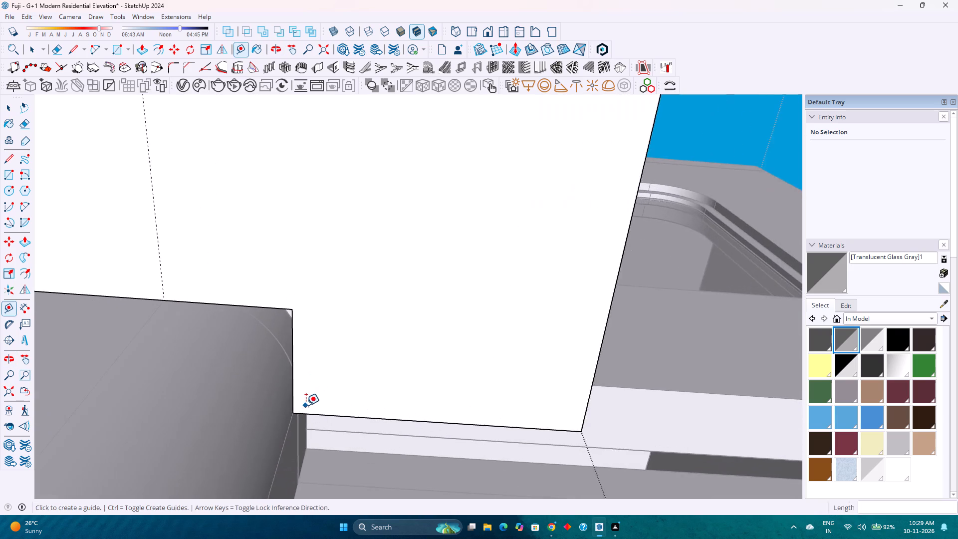
{"action": "scroll", "coordinate": [306, 405], "scroll_direction": "up", "scroll_amount": 5}
{"action": "middle_click", "coordinate": [304, 407]}
{"action": "middle_click_drag", "start_coordinate": [295, 404], "coordinate": [196, 317]}
{"action": "scroll", "coordinate": [196, 317], "scroll_direction": "down", "scroll_amount": 5}
{"action": "middle_click_drag", "start_coordinate": [321, 352], "coordinate": [179, 379]}
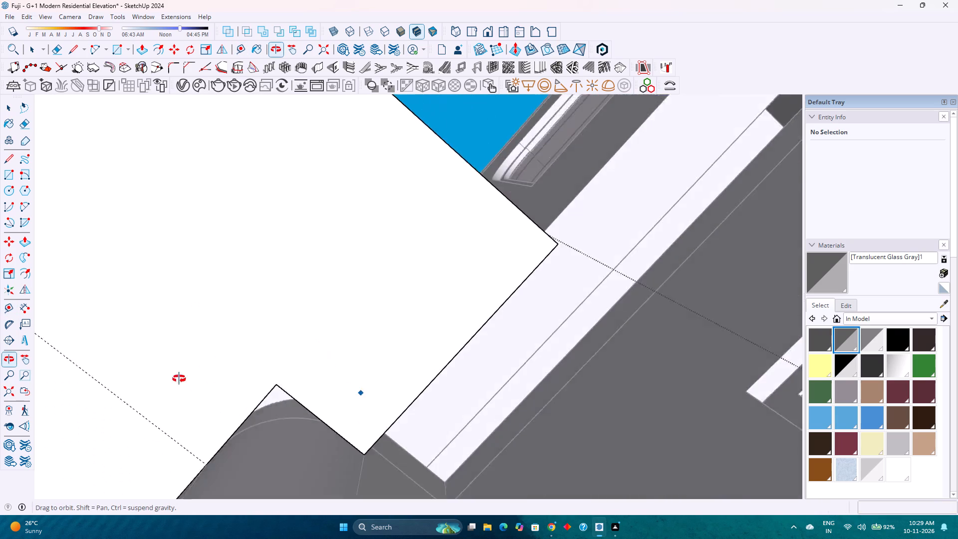
{"action": "middle_click_drag", "start_coordinate": [179, 379], "coordinate": [165, 411]}
{"action": "scroll", "coordinate": [240, 379], "scroll_direction": "down", "scroll_amount": 3}
{"action": "middle_click_drag", "start_coordinate": [354, 375], "coordinate": [200, 379]}
{"action": "middle_click", "coordinate": [200, 379]}
{"action": "scroll", "coordinate": [274, 381], "scroll_direction": "down", "scroll_amount": 3}
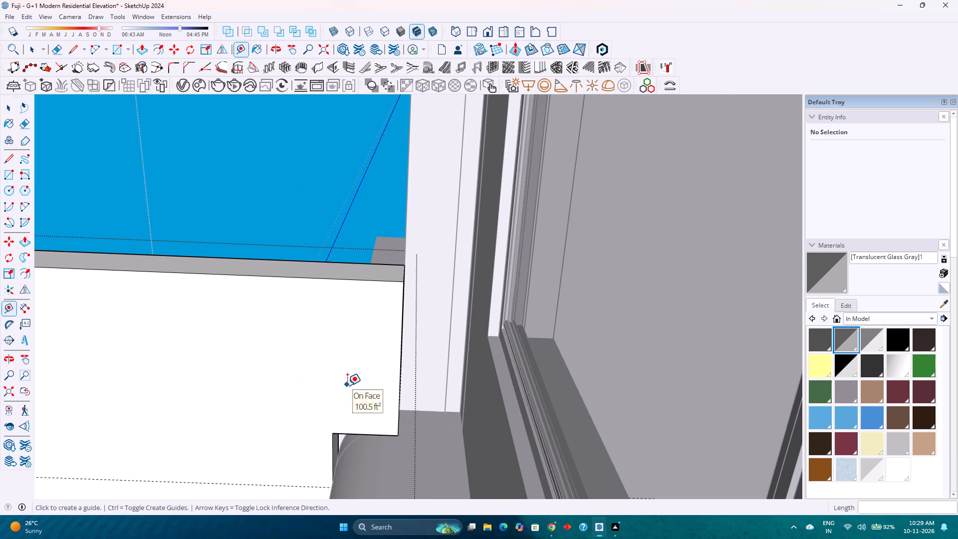
{"action": "key", "text": "p"}
{"action": "scroll", "coordinate": [404, 378], "scroll_direction": "up", "scroll_amount": 1}
{"action": "middle_click_drag", "start_coordinate": [404, 377], "coordinate": [372, 441]}
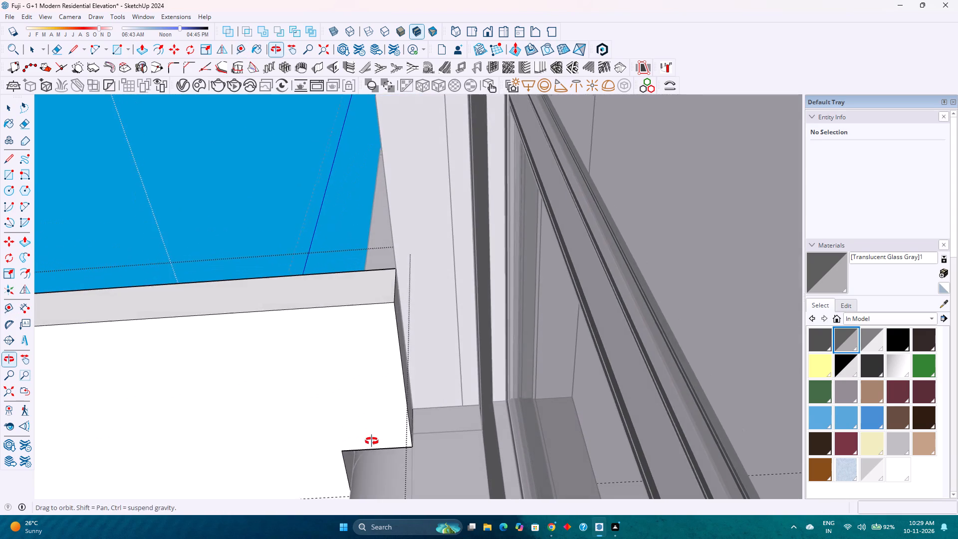
{"action": "middle_click_drag", "start_coordinate": [372, 441], "coordinate": [373, 441]}
{"action": "left_click", "coordinate": [406, 375]}
{"action": "scroll", "coordinate": [422, 380], "scroll_direction": "down", "scroll_amount": 2}
{"action": "middle_click_drag", "start_coordinate": [423, 381], "coordinate": [472, 437]}
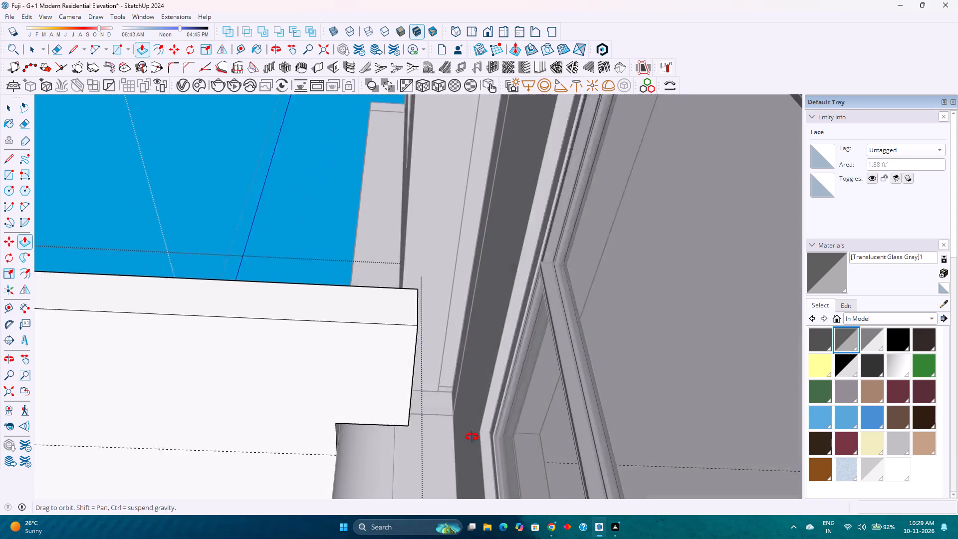
{"action": "middle_click_drag", "start_coordinate": [472, 437], "coordinate": [480, 445]}
{"action": "left_click", "coordinate": [491, 338]}
{"action": "scroll", "coordinate": [326, 433], "scroll_direction": "down", "scroll_amount": 1}
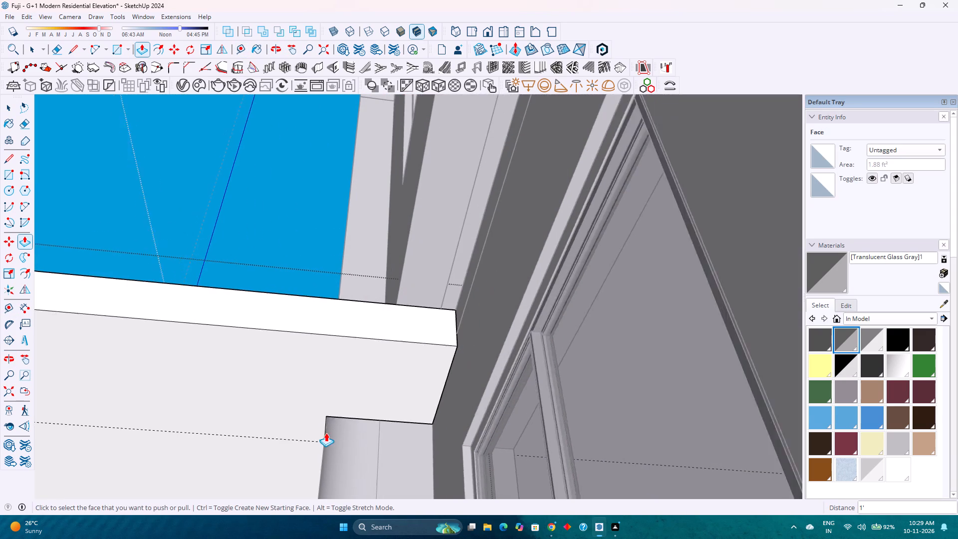
{"action": "scroll", "coordinate": [326, 433], "scroll_direction": "down", "scroll_amount": 2}
{"action": "middle_click_drag", "start_coordinate": [319, 404], "coordinate": [396, 388]}
{"action": "scroll", "coordinate": [389, 396], "scroll_direction": "up", "scroll_amount": 4}
{"action": "middle_click_drag", "start_coordinate": [275, 391], "coordinate": [398, 399]}
{"action": "middle_click", "coordinate": [398, 399]}
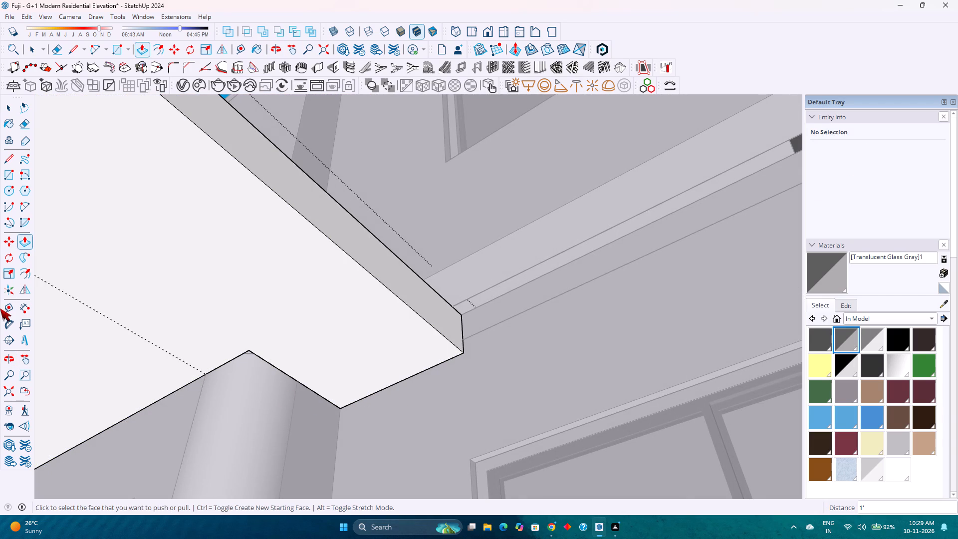
Place a guide on the slab's underside 1' forward of its rear edge at the ground-floor window wall, along the green axis.
{"action": "scroll", "coordinate": [240, 288], "scroll_direction": "down", "scroll_amount": 3}
{"action": "middle_click_drag", "start_coordinate": [241, 290], "coordinate": [325, 247]}
{"action": "left_click", "coordinate": [241, 47]}
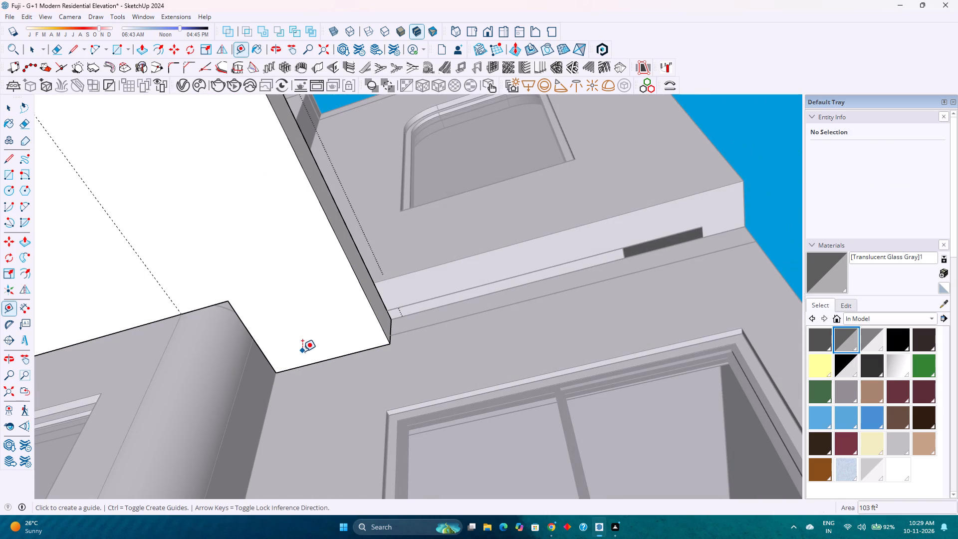
{"action": "left_click", "coordinate": [312, 367]}
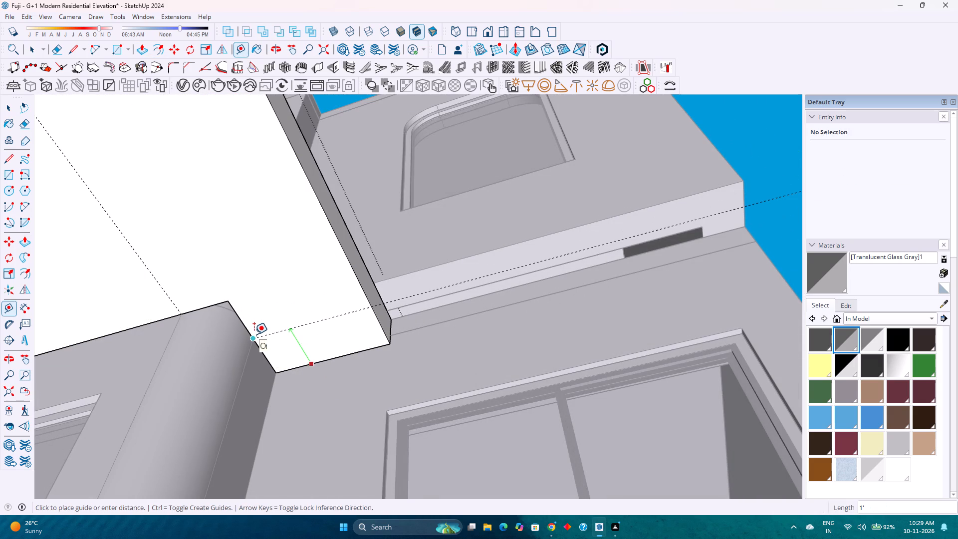
{"action": "left_click", "coordinate": [254, 334]}
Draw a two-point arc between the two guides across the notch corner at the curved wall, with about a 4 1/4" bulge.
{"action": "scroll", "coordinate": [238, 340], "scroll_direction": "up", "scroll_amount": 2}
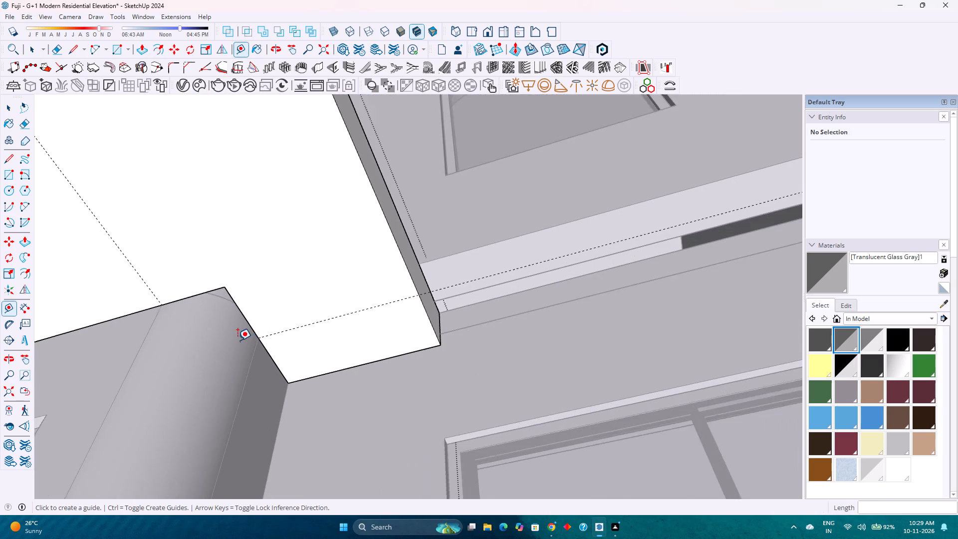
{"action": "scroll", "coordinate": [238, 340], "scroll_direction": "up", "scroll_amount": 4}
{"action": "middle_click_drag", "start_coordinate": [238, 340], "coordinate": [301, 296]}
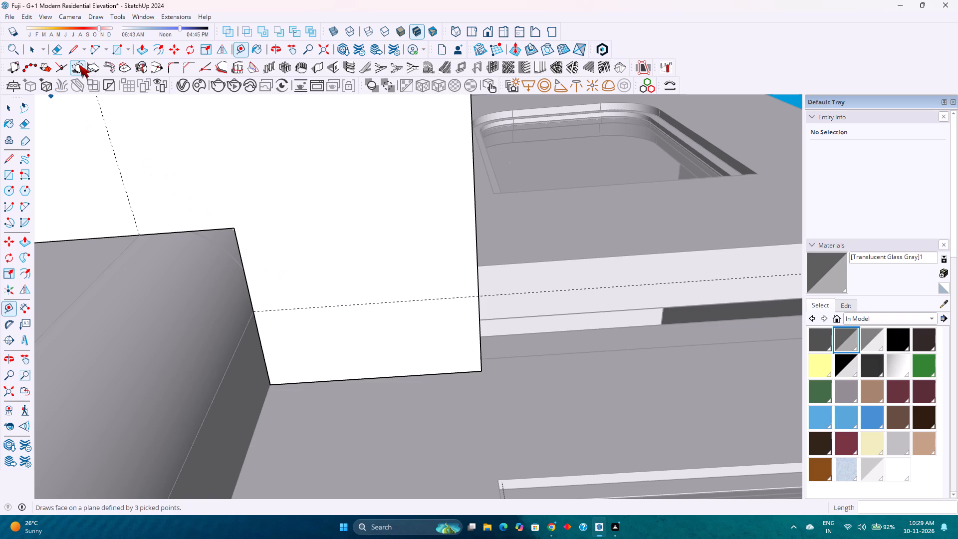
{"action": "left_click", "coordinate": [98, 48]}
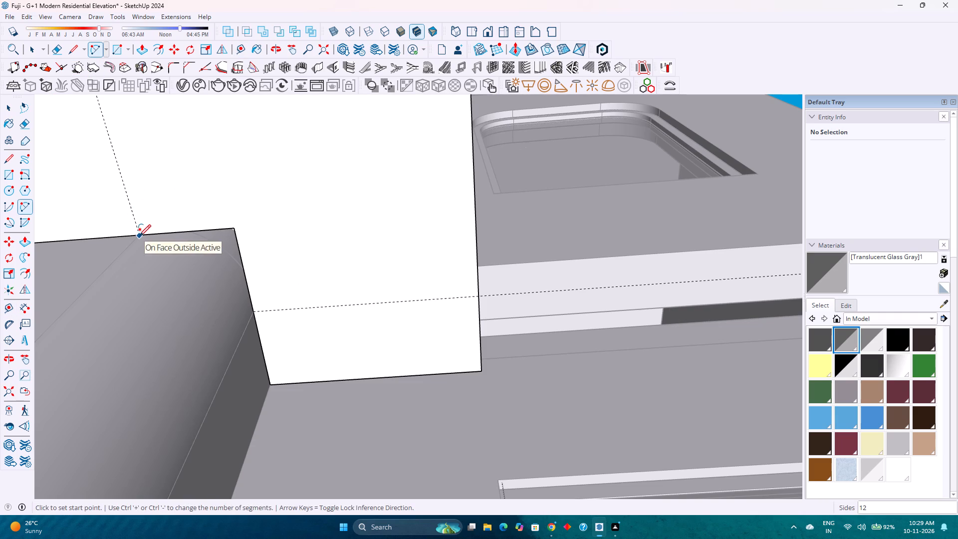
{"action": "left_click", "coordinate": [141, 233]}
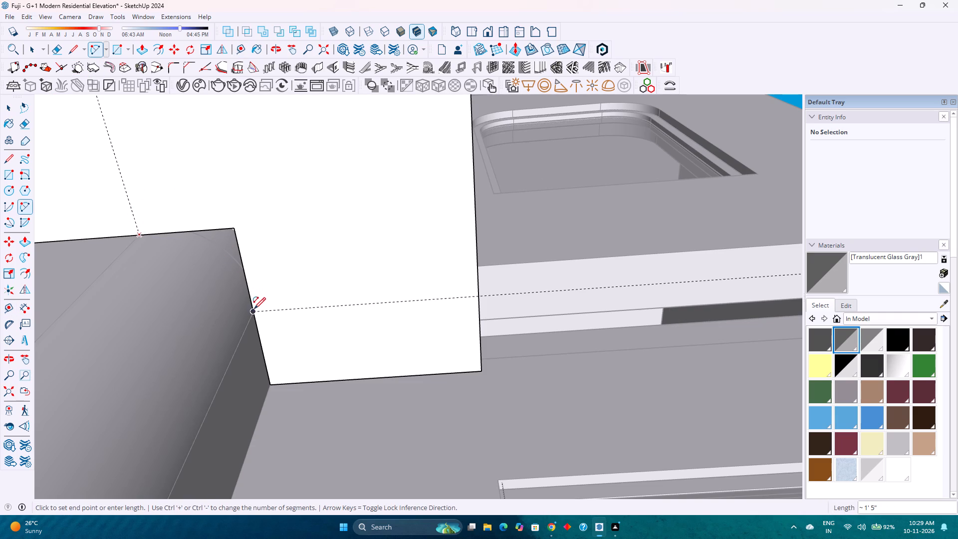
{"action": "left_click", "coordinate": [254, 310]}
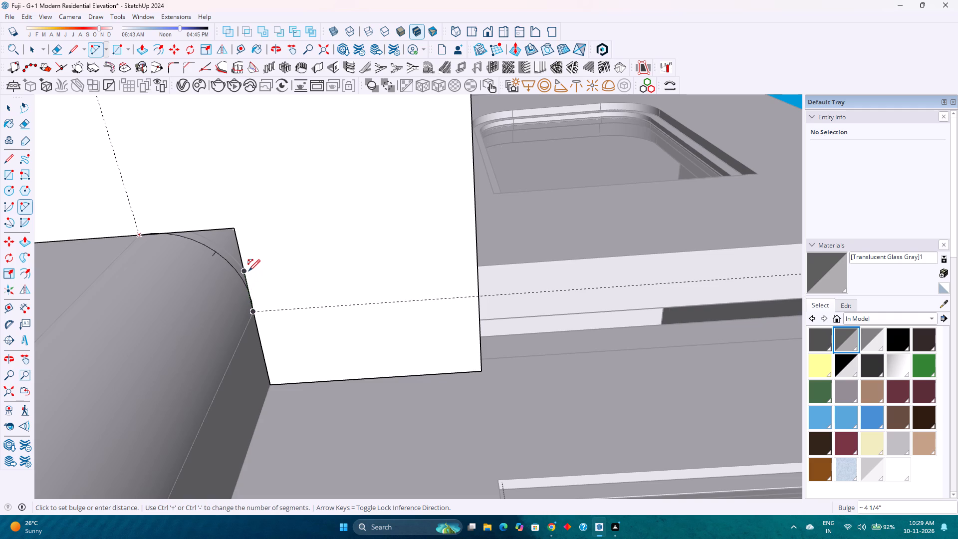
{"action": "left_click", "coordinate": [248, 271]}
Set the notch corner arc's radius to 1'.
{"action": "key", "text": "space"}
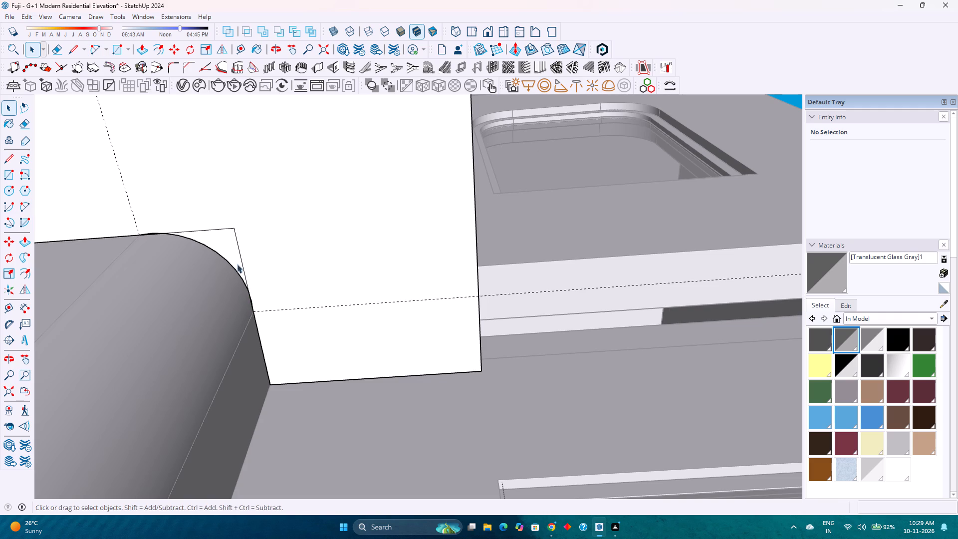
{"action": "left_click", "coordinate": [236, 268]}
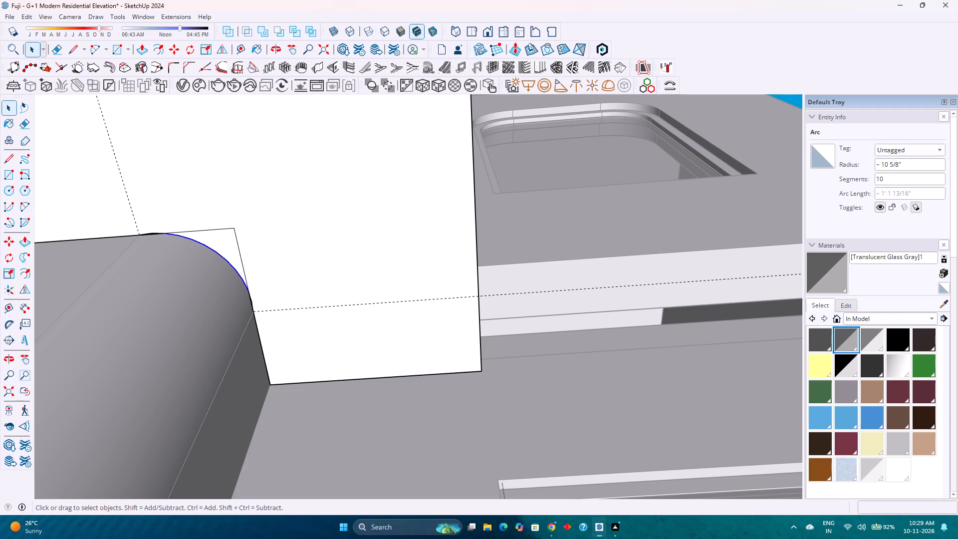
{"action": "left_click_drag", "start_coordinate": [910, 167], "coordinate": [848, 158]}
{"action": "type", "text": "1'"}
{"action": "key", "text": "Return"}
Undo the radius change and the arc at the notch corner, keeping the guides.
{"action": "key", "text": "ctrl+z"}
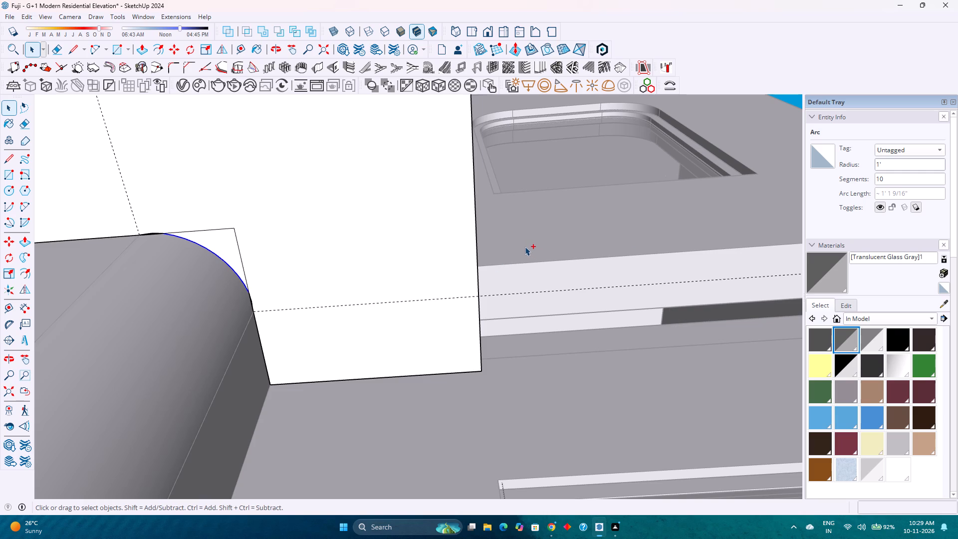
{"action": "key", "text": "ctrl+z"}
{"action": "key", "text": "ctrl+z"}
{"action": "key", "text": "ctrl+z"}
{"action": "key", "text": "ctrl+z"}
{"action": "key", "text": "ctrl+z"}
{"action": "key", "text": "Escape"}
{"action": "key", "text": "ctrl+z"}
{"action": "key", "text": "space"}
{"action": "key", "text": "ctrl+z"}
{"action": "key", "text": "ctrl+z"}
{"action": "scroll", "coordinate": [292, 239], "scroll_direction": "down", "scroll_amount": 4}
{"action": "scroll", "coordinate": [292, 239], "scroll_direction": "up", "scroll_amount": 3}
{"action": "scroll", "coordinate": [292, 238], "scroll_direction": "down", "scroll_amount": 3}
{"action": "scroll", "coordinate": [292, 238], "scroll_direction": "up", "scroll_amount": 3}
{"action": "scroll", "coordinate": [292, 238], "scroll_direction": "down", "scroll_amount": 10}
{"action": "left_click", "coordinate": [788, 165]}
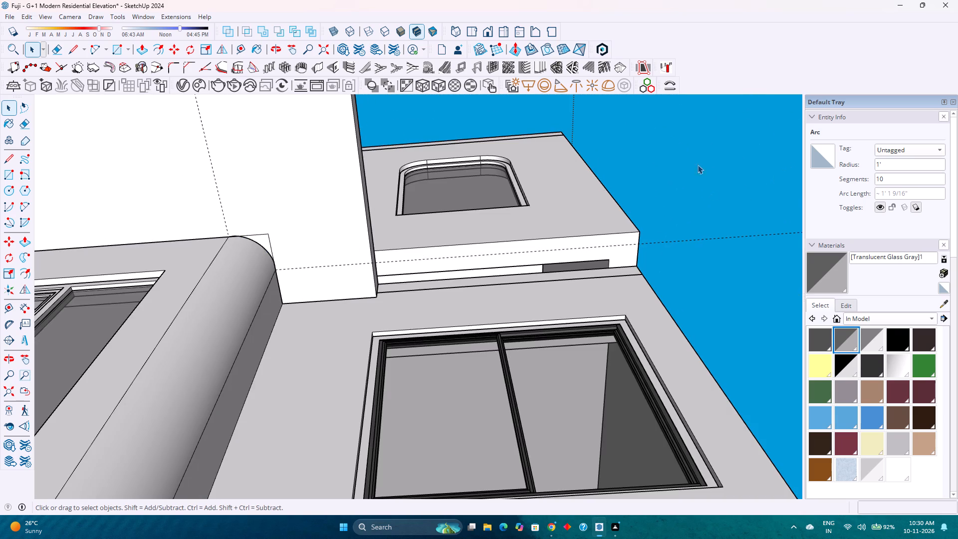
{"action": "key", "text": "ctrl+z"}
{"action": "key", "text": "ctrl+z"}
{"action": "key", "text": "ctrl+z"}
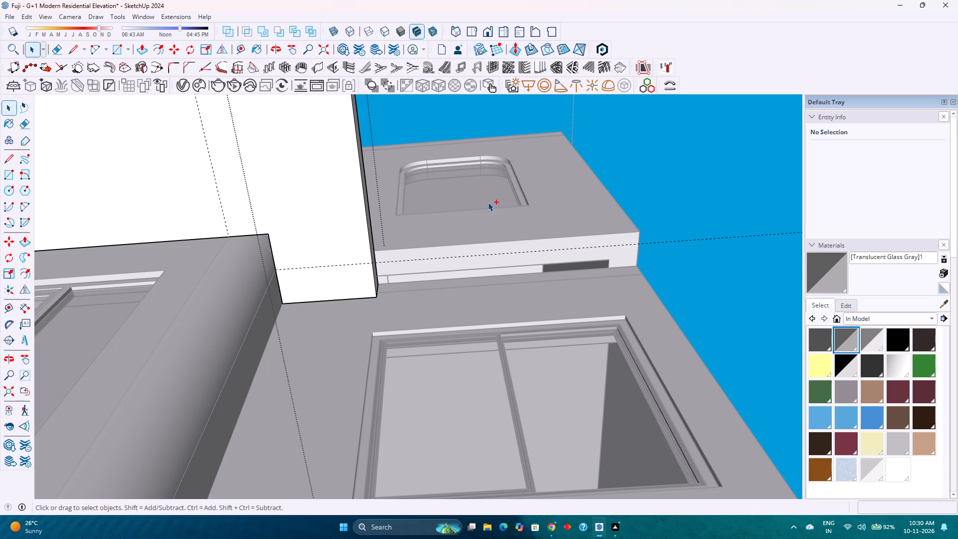
Leave the slab group and hide the first-floor and ground-floor wall groups and the remaining groups behind the canopy slab.
{"action": "scroll", "coordinate": [488, 202], "scroll_direction": "down", "scroll_amount": 4}
{"action": "left_click", "coordinate": [637, 183]}
{"action": "left_click", "coordinate": [547, 216]}
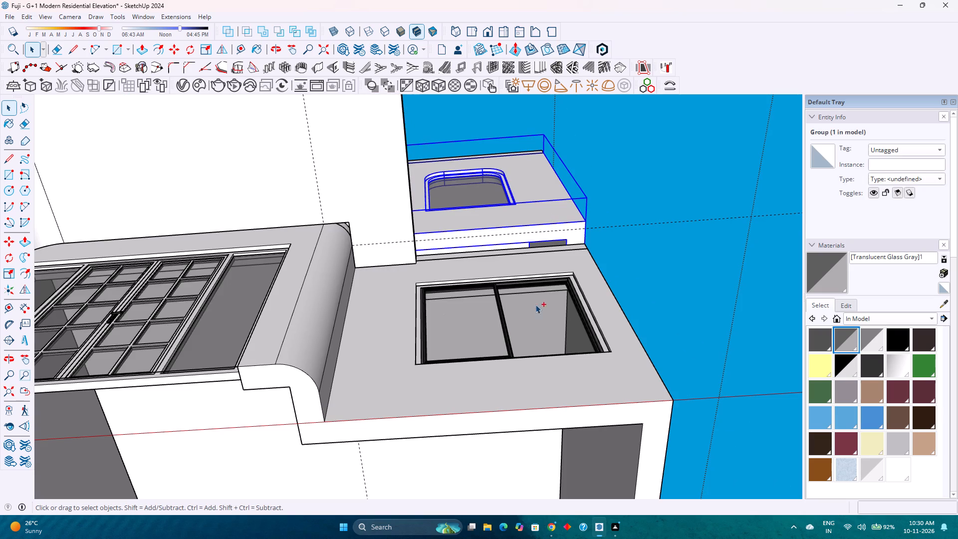
{"action": "left_click", "coordinate": [393, 326], "text": "ctrl"}
{"action": "right_click", "coordinate": [394, 325], "text": "ctrl"}
{"action": "left_click", "coordinate": [449, 128]}
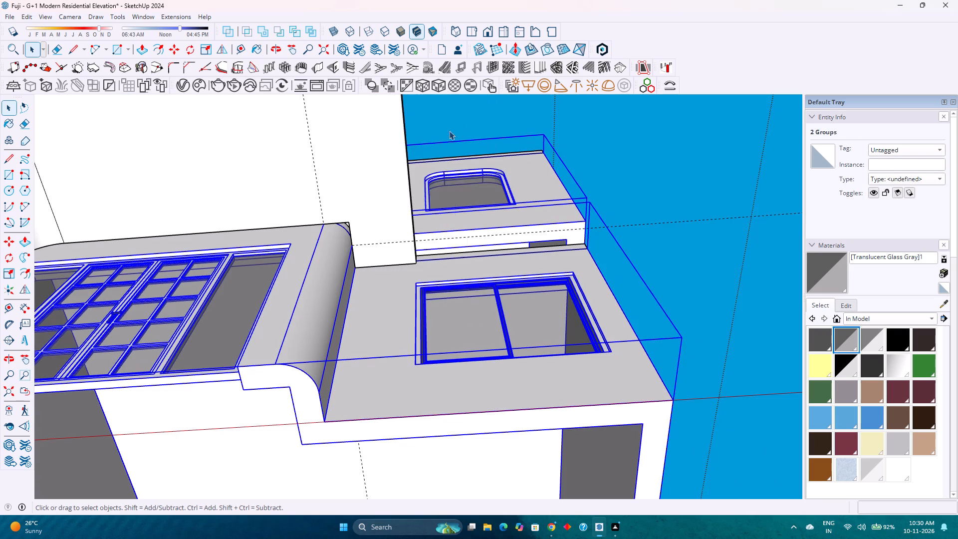
{"action": "scroll", "coordinate": [331, 246], "scroll_direction": "up", "scroll_amount": 9}
{"action": "left_click", "coordinate": [439, 346]}
{"action": "right_click", "coordinate": [444, 341]}
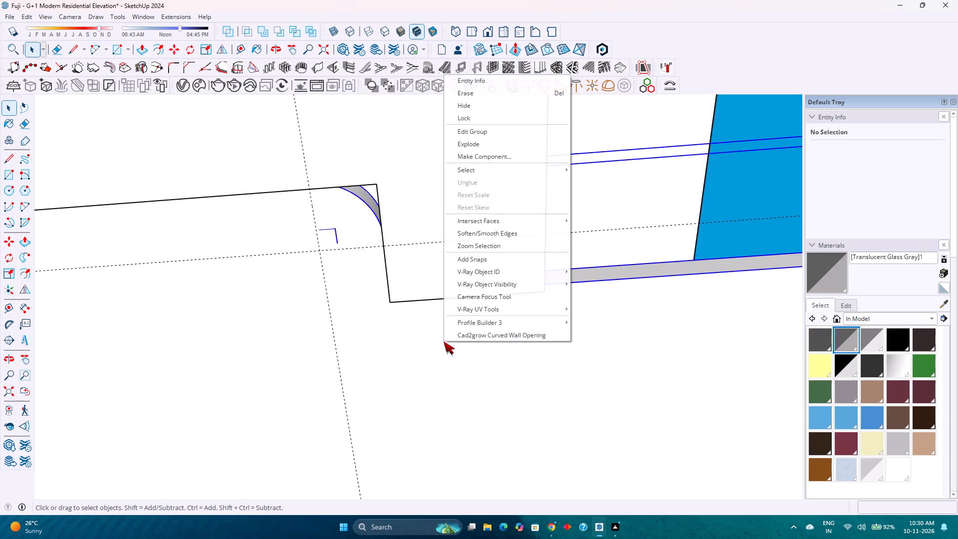
{"action": "left_click", "coordinate": [501, 101]}
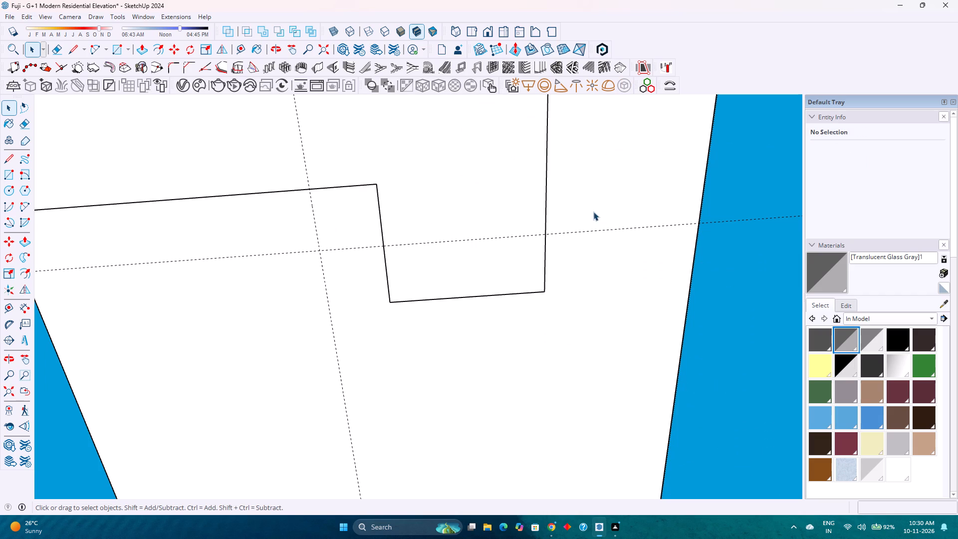
{"action": "left_click", "coordinate": [593, 194]}
{"action": "right_click", "coordinate": [593, 194]}
{"action": "left_click", "coordinate": [641, 224]}
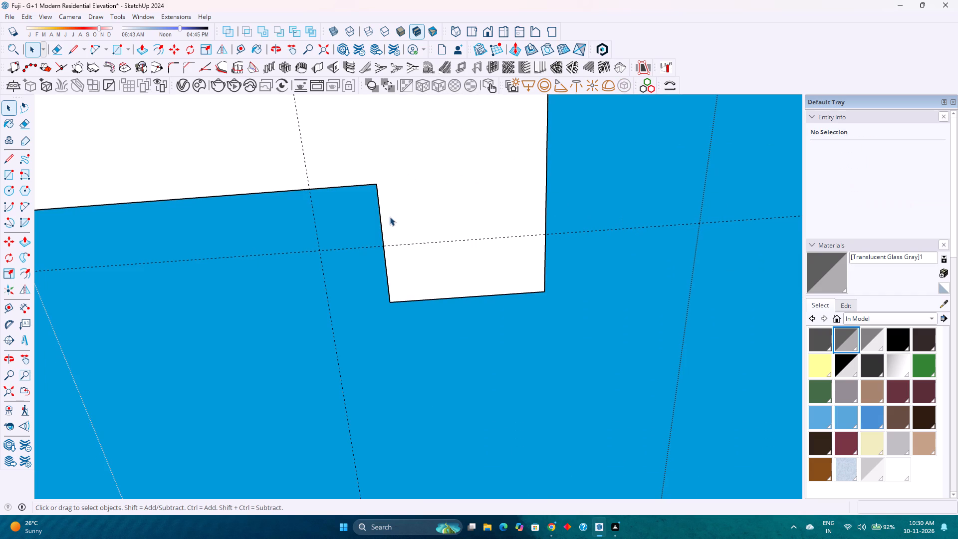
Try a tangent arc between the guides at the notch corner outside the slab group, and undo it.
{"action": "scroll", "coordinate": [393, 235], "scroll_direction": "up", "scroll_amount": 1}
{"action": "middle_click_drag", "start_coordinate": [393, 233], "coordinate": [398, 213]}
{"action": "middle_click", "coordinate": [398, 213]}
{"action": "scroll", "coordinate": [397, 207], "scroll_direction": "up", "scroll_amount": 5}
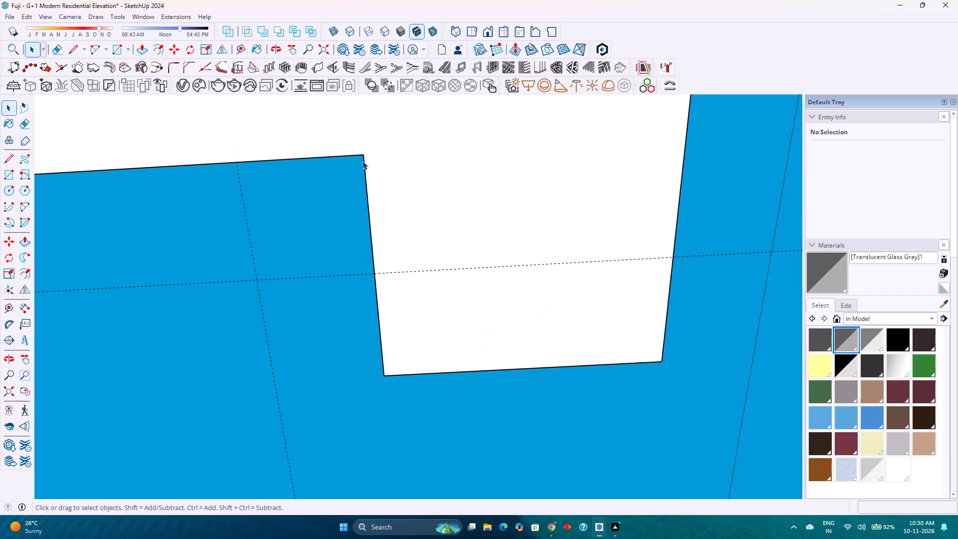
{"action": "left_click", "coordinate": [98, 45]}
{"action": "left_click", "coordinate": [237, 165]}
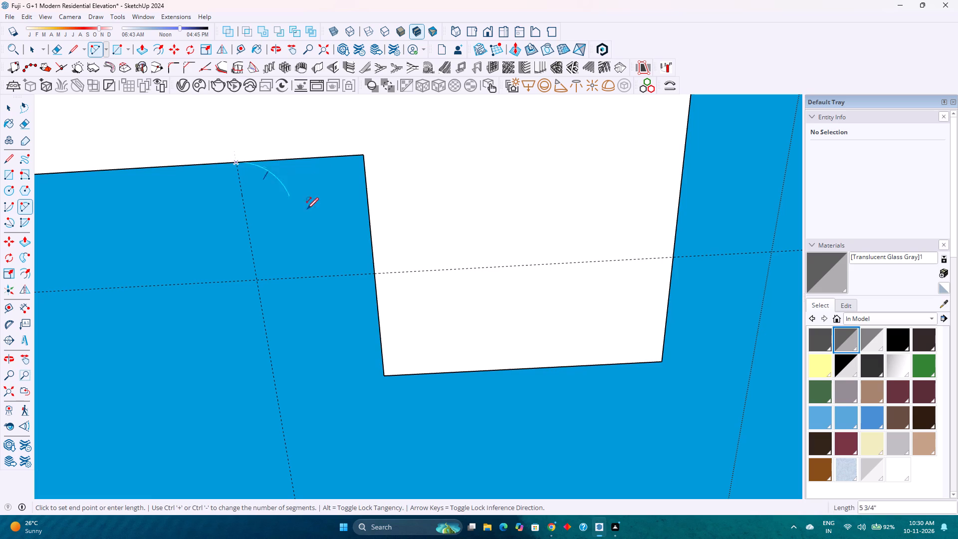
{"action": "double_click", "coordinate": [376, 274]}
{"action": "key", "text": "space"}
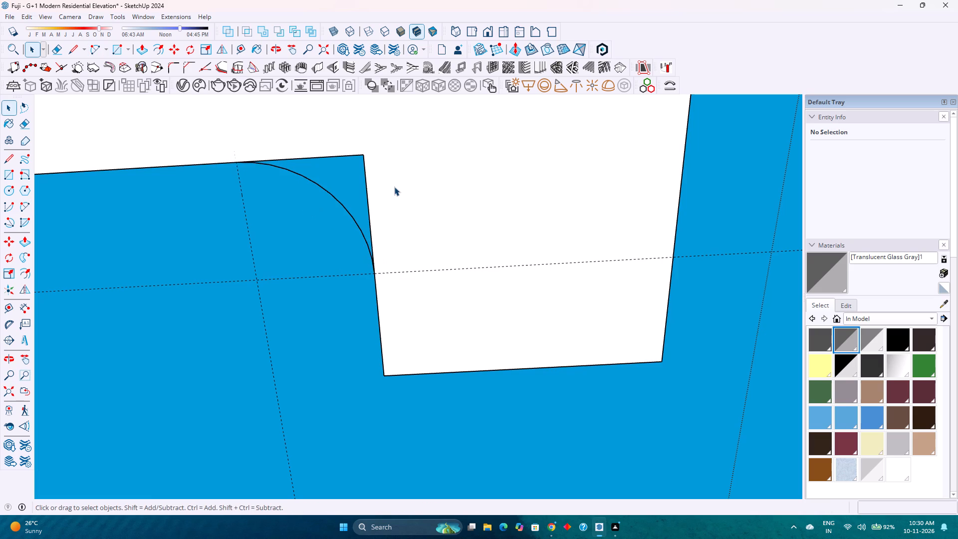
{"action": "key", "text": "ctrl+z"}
Inside the canopy slab group, draw a tangent arc of 1' radius between the two guides across the notch corner.
{"action": "double_click", "coordinate": [397, 185]}
{"action": "key", "text": "a"}
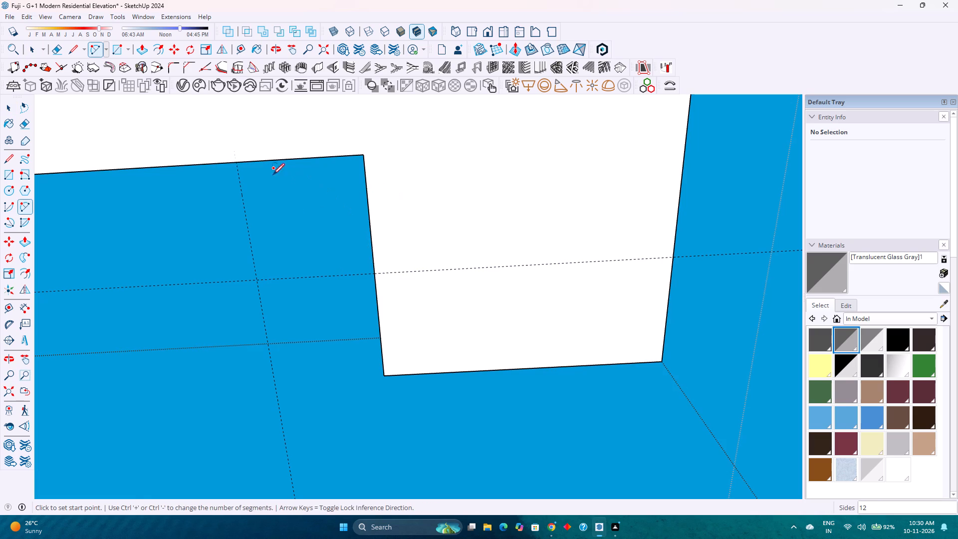
{"action": "left_click", "coordinate": [239, 161]}
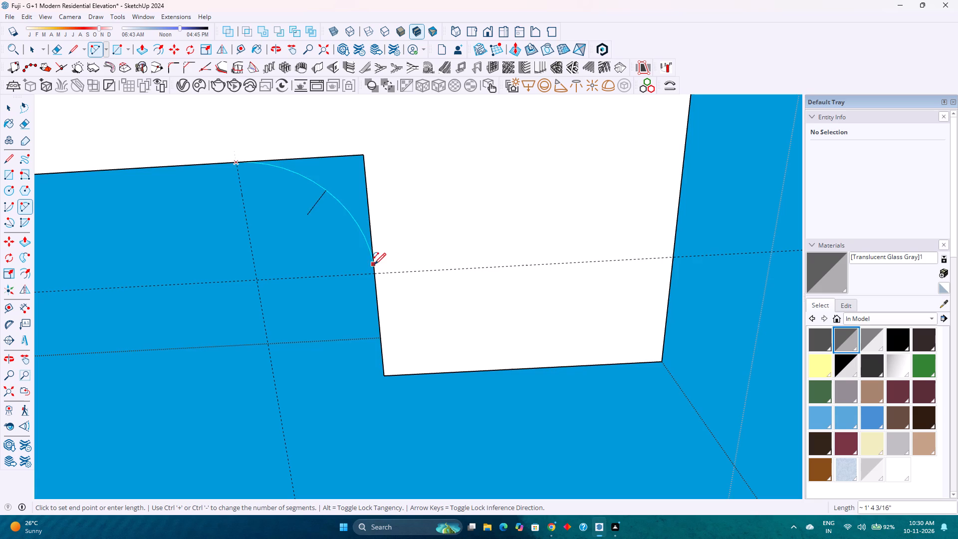
{"action": "double_click", "coordinate": [375, 272]}
Set the notch corner arc's segments to 120.
{"action": "key", "text": "space"}
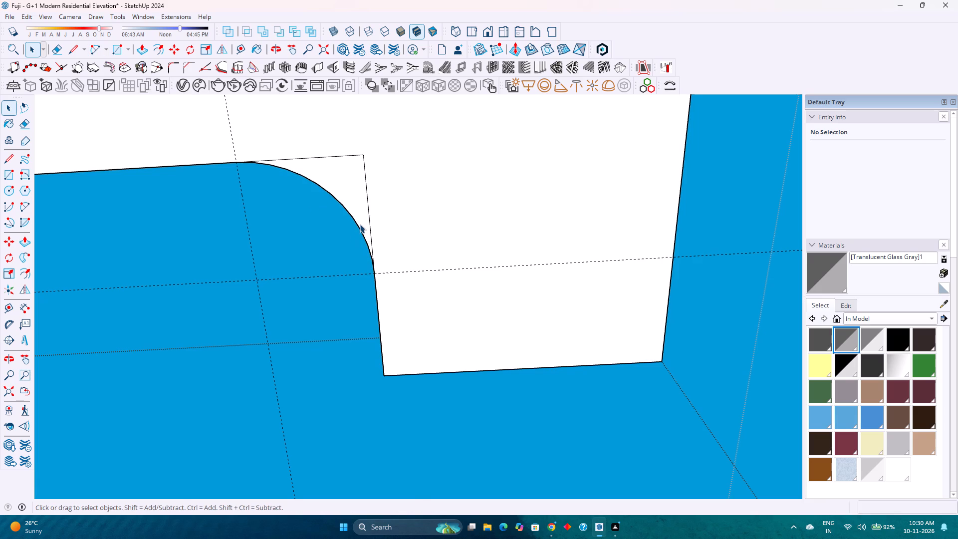
{"action": "left_click", "coordinate": [360, 230]}
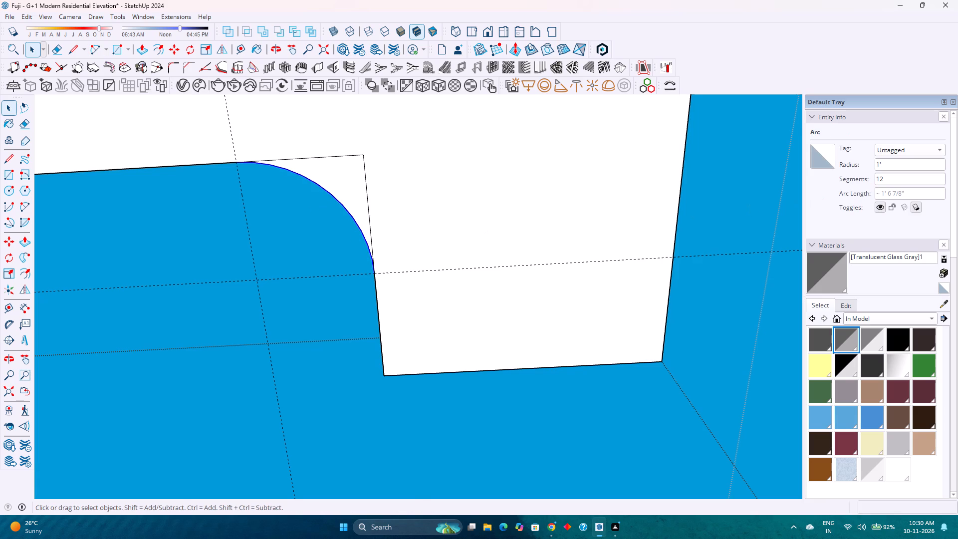
{"action": "left_click", "coordinate": [888, 176]}
{"action": "key", "text": "0"}
{"action": "key", "text": "Return"}
{"action": "key", "text": "e"}
{"action": "key", "text": "e"}
Push/Pull the small corner face between the arc and the notch edges 6" up into the slab's thickness.
{"action": "scroll", "coordinate": [352, 154], "scroll_direction": "down", "scroll_amount": 4}
{"action": "scroll", "coordinate": [320, 167], "scroll_direction": "up", "scroll_amount": 1}
{"action": "middle_click_drag", "start_coordinate": [315, 168], "coordinate": [498, 221]}
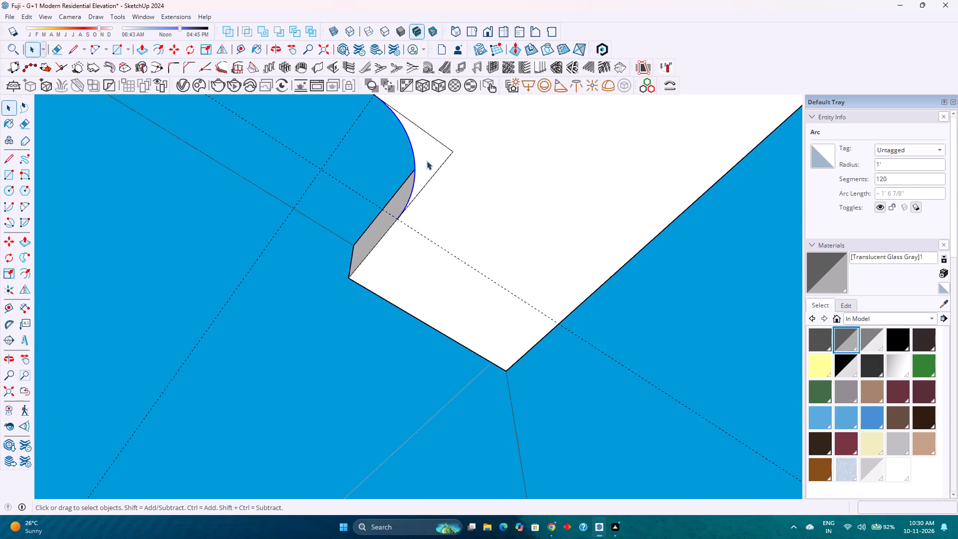
{"action": "left_click", "coordinate": [425, 158]}
{"action": "key", "text": "p"}
{"action": "scroll", "coordinate": [425, 158], "scroll_direction": "up", "scroll_amount": 1}
{"action": "left_click", "coordinate": [425, 158]}
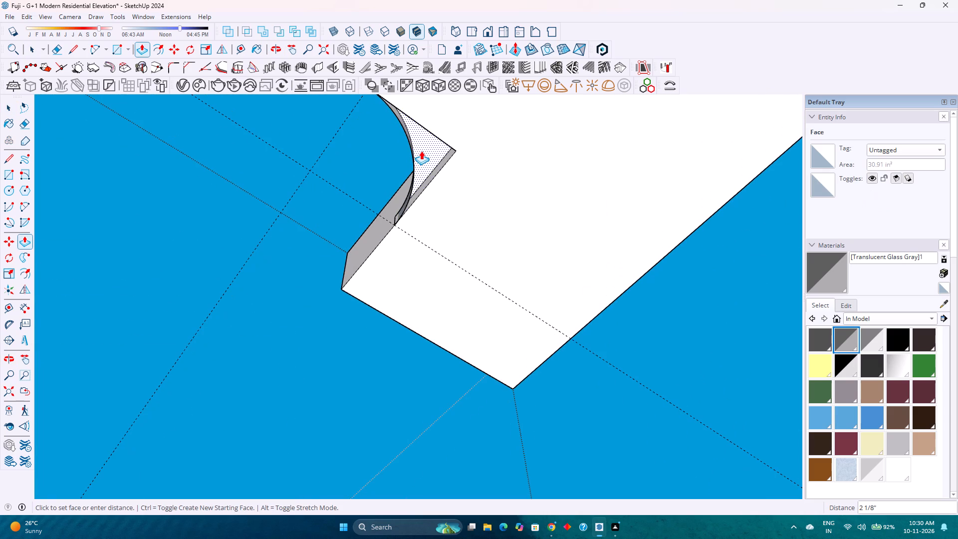
{"action": "middle_click_drag", "start_coordinate": [420, 149], "coordinate": [564, 195]}
{"action": "middle_click", "coordinate": [564, 195]}
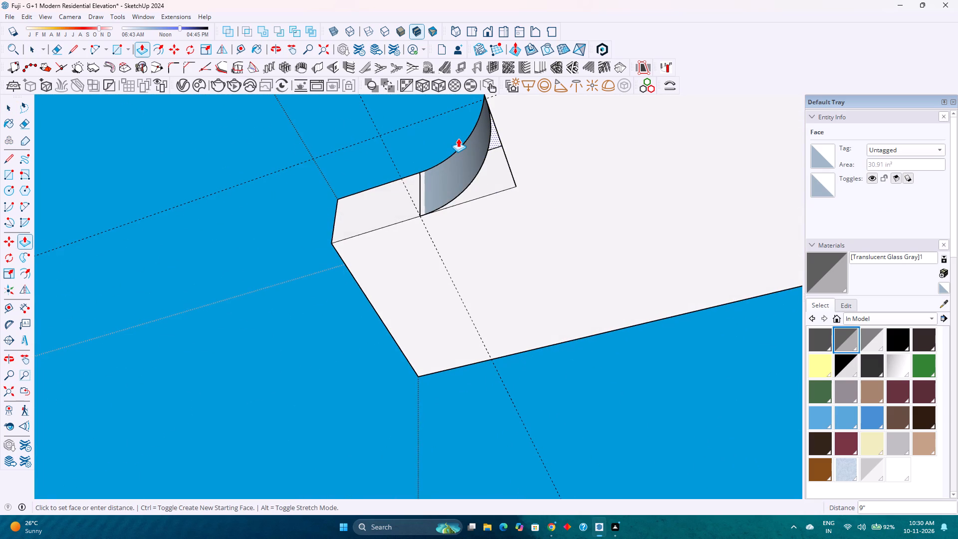
{"action": "key", "text": "6"}
{"action": "key", "text": "Return"}
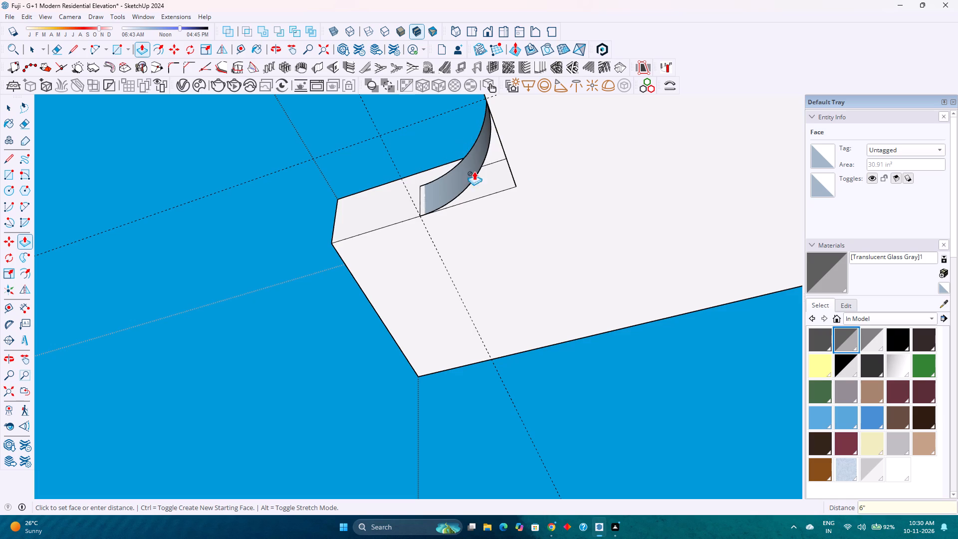
Draw a 1' line along the notch edge from the arc's end to the square notch corner, filling the open corner face.
{"action": "middle_click_drag", "start_coordinate": [481, 180], "coordinate": [388, 160]}
{"action": "middle_click", "coordinate": [388, 160]}
{"action": "scroll", "coordinate": [368, 159], "scroll_direction": "down", "scroll_amount": 3}
{"action": "middle_click_drag", "start_coordinate": [385, 164], "coordinate": [149, 121]}
{"action": "scroll", "coordinate": [201, 132], "scroll_direction": "up", "scroll_amount": 4}
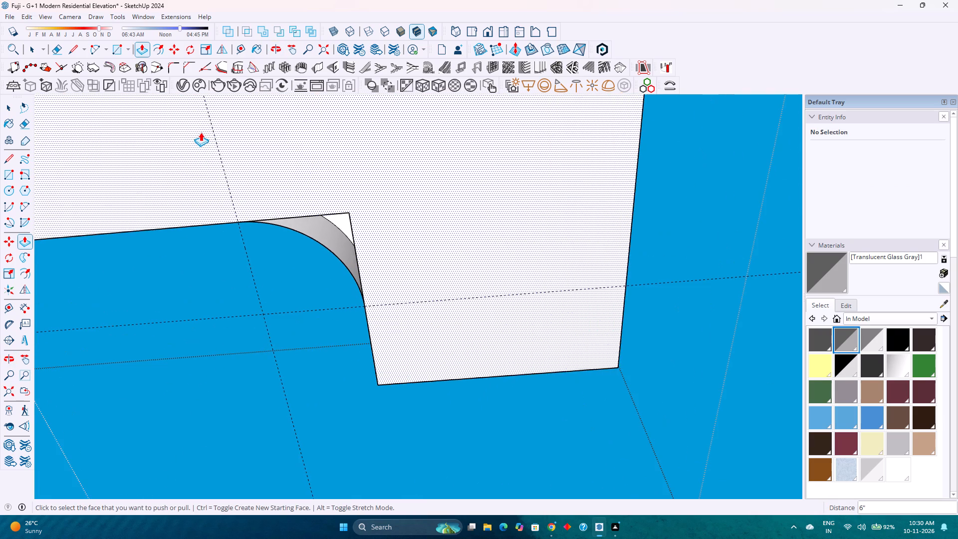
{"action": "left_click", "coordinate": [75, 49]}
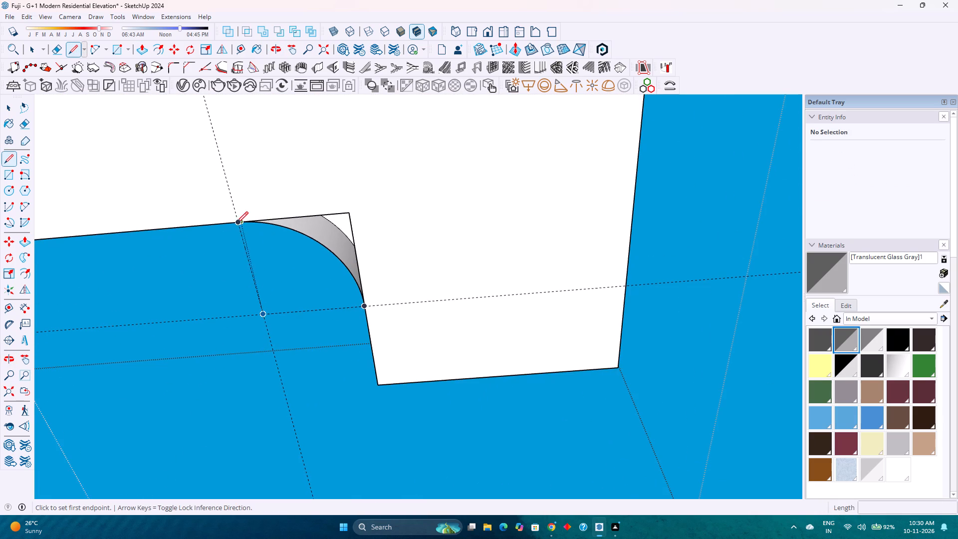
{"action": "left_click", "coordinate": [234, 220]}
{"action": "left_click", "coordinate": [348, 211]}
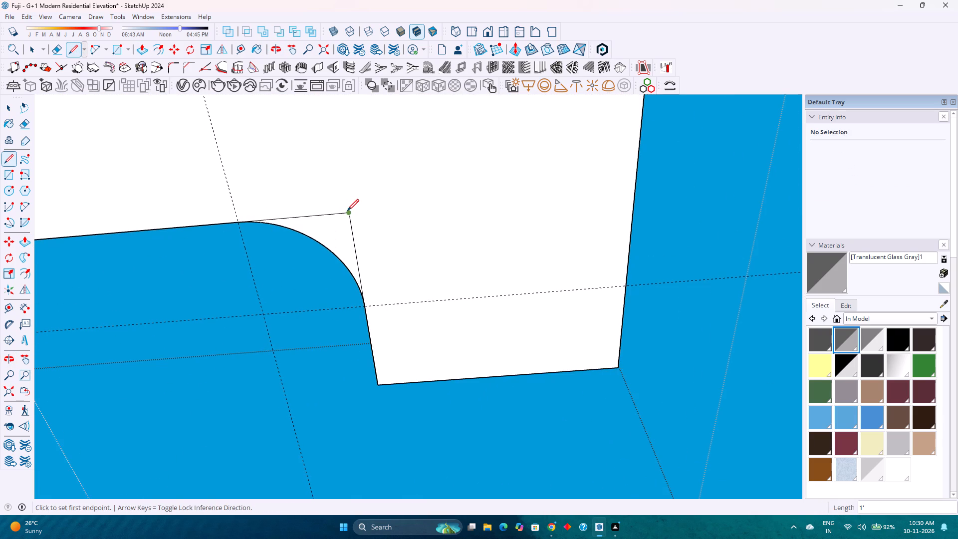
Erase the two leftover straight edges at the square corner so only the arc bounds the slab face.
{"action": "key", "text": "space"}
{"action": "type", "text": "e"}
{"action": "left_click", "coordinate": [349, 214]}
{"action": "left_click", "coordinate": [351, 219]}
Examine the canopy slab from below, above and around the notch, checking the faces at the rounded notch corner.
{"action": "scroll", "coordinate": [351, 218], "scroll_direction": "down", "scroll_amount": 2}
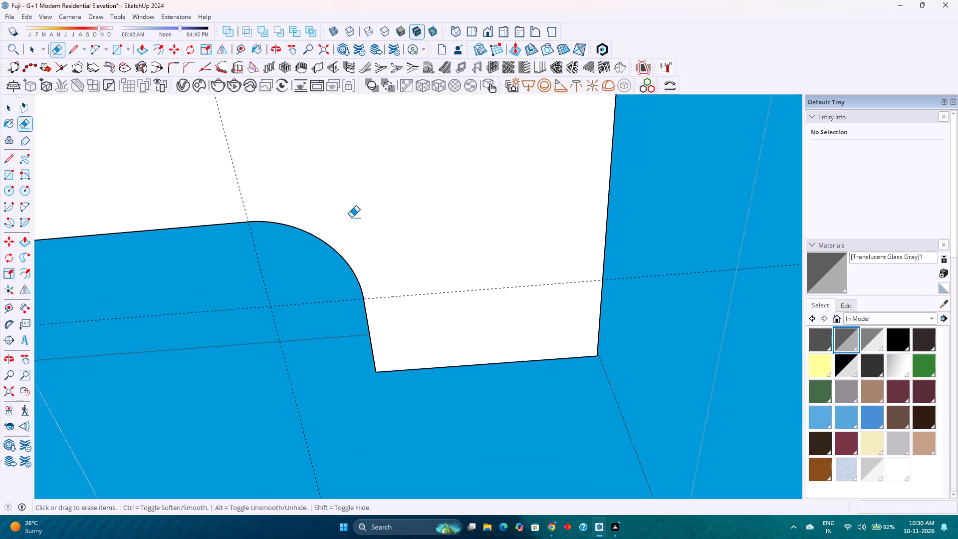
{"action": "scroll", "coordinate": [351, 218], "scroll_direction": "down", "scroll_amount": 2}
{"action": "middle_click_drag", "start_coordinate": [420, 205], "coordinate": [311, 277]}
{"action": "middle_click", "coordinate": [311, 277]}
{"action": "scroll", "coordinate": [313, 264], "scroll_direction": "down", "scroll_amount": 5}
{"action": "middle_click_drag", "start_coordinate": [428, 205], "coordinate": [403, 306]}
{"action": "scroll", "coordinate": [415, 223], "scroll_direction": "down", "scroll_amount": 4}
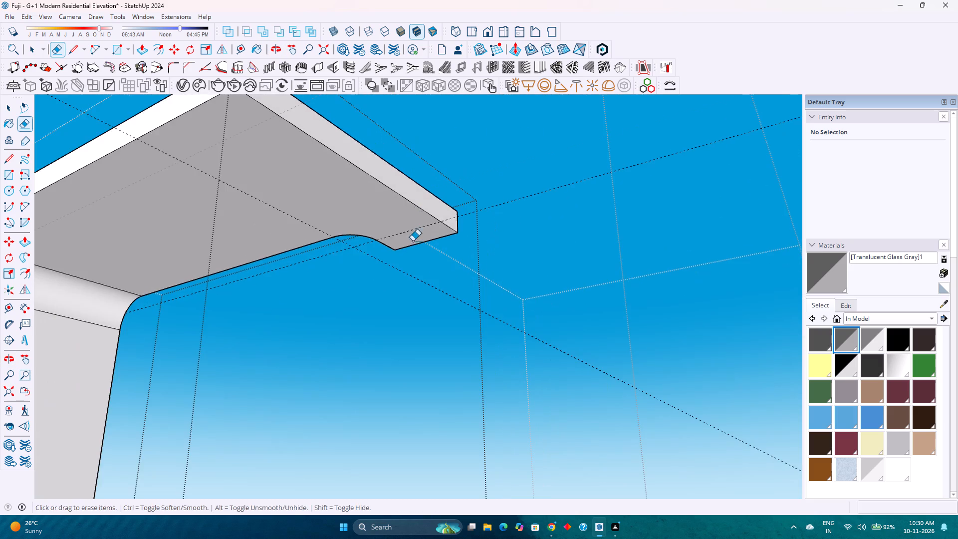
{"action": "middle_click_drag", "start_coordinate": [413, 248], "coordinate": [418, 330]}
{"action": "scroll", "coordinate": [408, 295], "scroll_direction": "up", "scroll_amount": 3}
{"action": "middle_click_drag", "start_coordinate": [394, 317], "coordinate": [423, 227], "text": "shift"}
{"action": "scroll", "coordinate": [445, 195], "scroll_direction": "down", "scroll_amount": 7}
{"action": "middle_click_drag", "start_coordinate": [453, 276], "coordinate": [430, 308]}
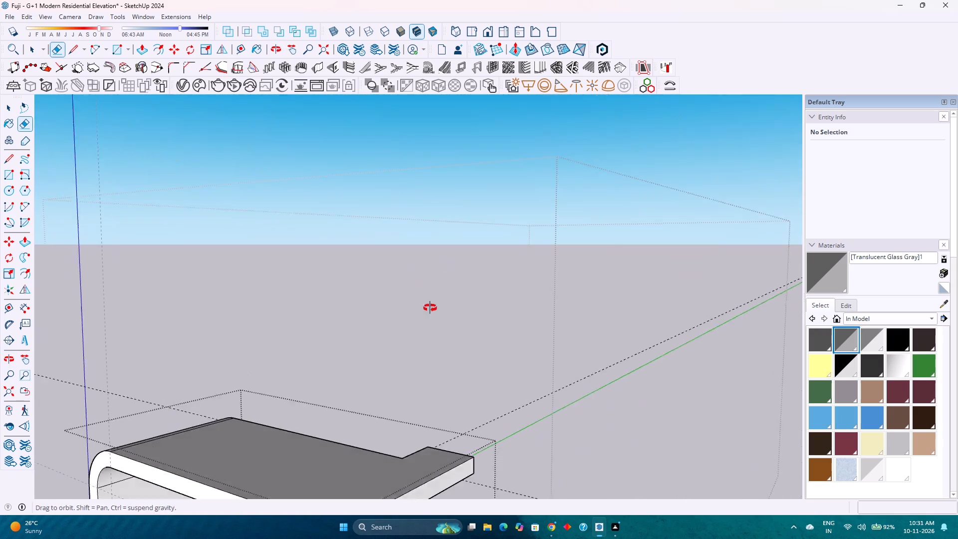
{"action": "middle_click_drag", "start_coordinate": [430, 308], "coordinate": [354, 329]}
{"action": "scroll", "coordinate": [357, 331], "scroll_direction": "up", "scroll_amount": 1, "text": "shift"}
{"action": "middle_click_drag", "start_coordinate": [357, 331], "coordinate": [509, 174], "text": "shift"}
{"action": "middle_click_drag", "start_coordinate": [460, 232], "coordinate": [341, 312]}
{"action": "middle_click_drag", "start_coordinate": [276, 342], "coordinate": [482, 209], "text": "shift"}
{"action": "middle_click_drag", "start_coordinate": [475, 232], "coordinate": [374, 282]}
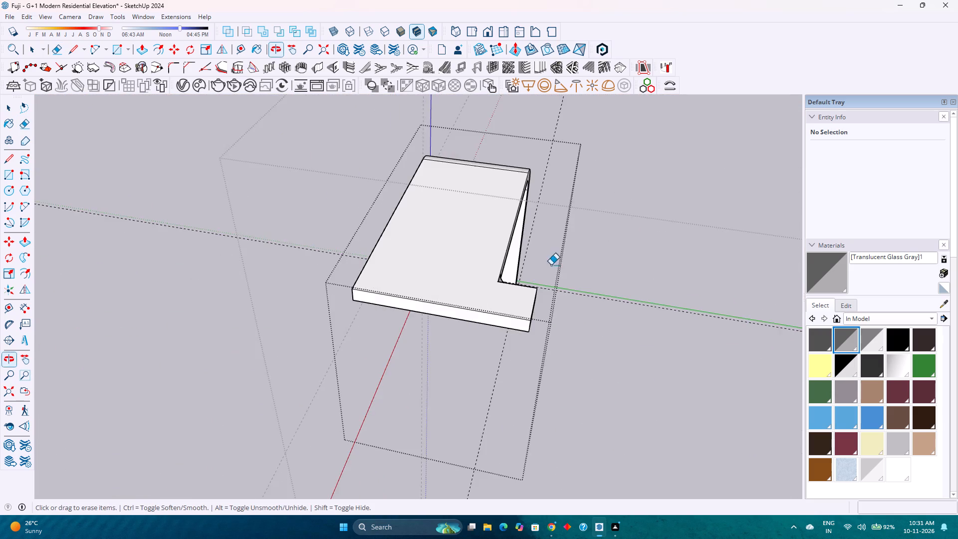
{"action": "scroll", "coordinate": [581, 257], "scroll_direction": "up", "scroll_amount": 12}
{"action": "middle_click_drag", "start_coordinate": [467, 284], "coordinate": [366, 268]}
{"action": "scroll", "coordinate": [321, 234], "scroll_direction": "down", "scroll_amount": 4}
{"action": "middle_click_drag", "start_coordinate": [288, 211], "coordinate": [403, 265], "text": "shift"}
{"action": "middle_click_drag", "start_coordinate": [324, 263], "coordinate": [140, 242]}
{"action": "scroll", "coordinate": [447, 290], "scroll_direction": "up", "scroll_amount": 8}
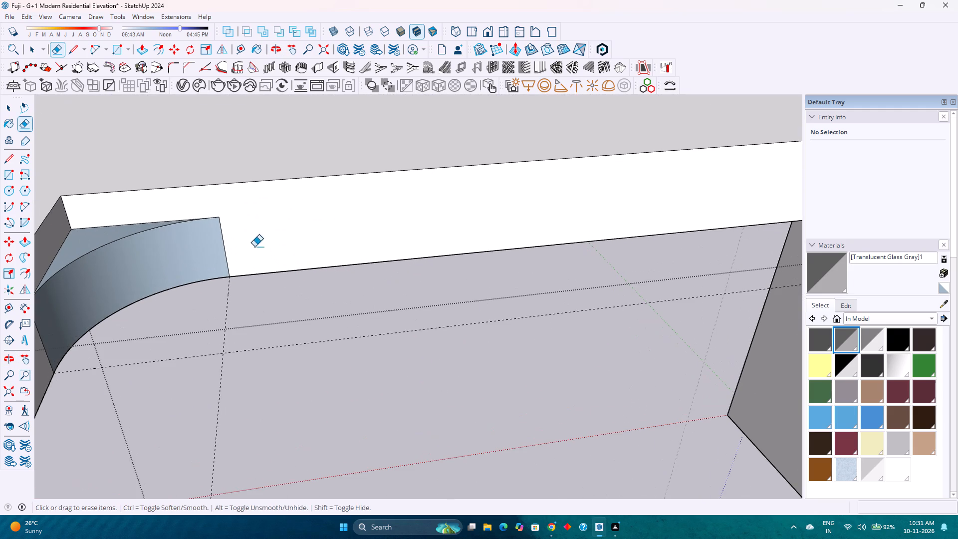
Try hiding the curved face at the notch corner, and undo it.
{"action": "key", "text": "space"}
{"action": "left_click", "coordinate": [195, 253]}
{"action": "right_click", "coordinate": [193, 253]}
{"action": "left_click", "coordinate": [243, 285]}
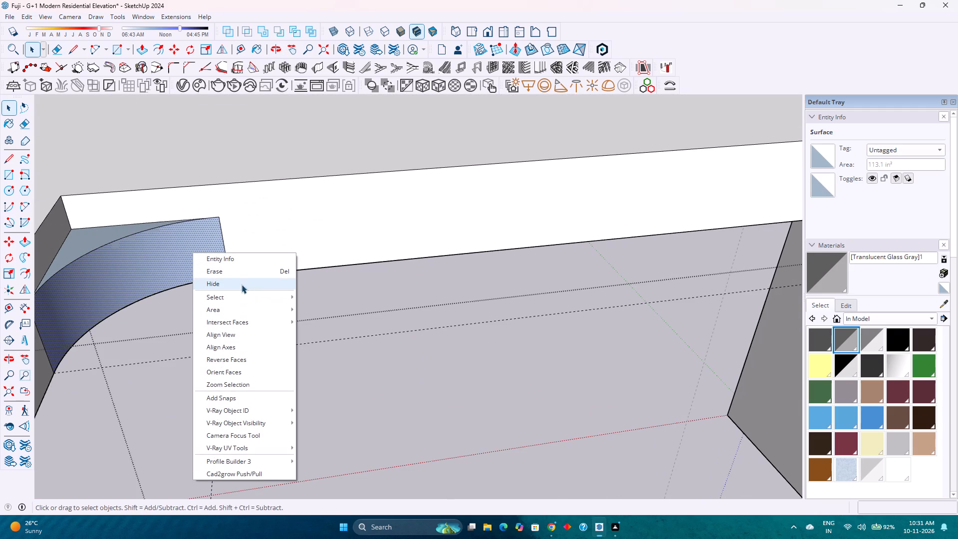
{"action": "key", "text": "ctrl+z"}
Reverse the curved face and the small flat corner face beside it at the canopy slab's notch corner.
{"action": "left_click", "coordinate": [159, 282]}
{"action": "right_click", "coordinate": [158, 277]}
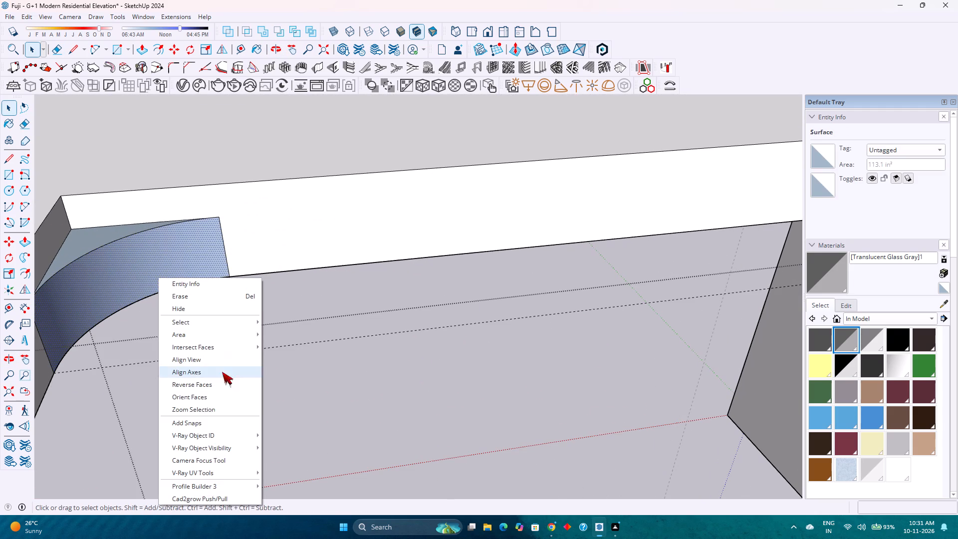
{"action": "left_click", "coordinate": [194, 385]}
{"action": "left_click", "coordinate": [89, 247]}
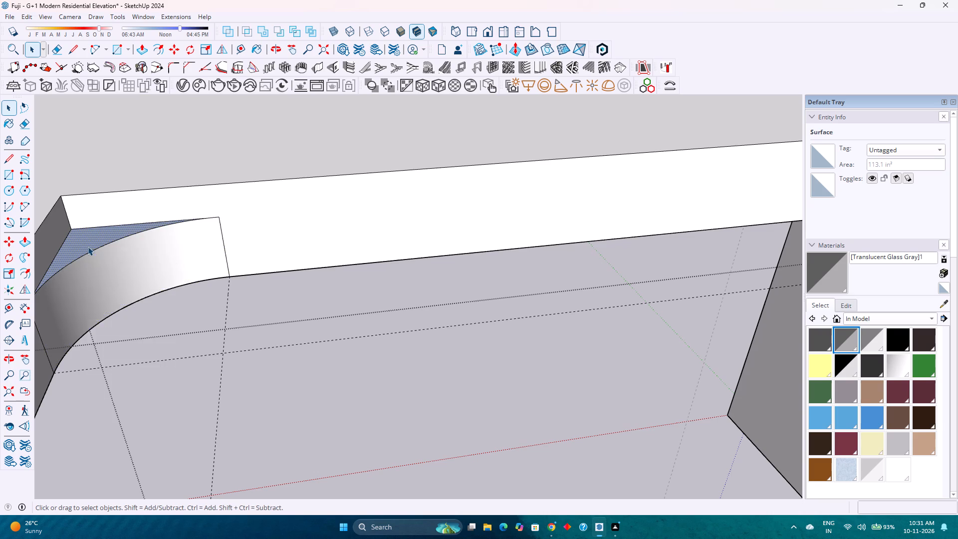
{"action": "right_click", "coordinate": [88, 247]}
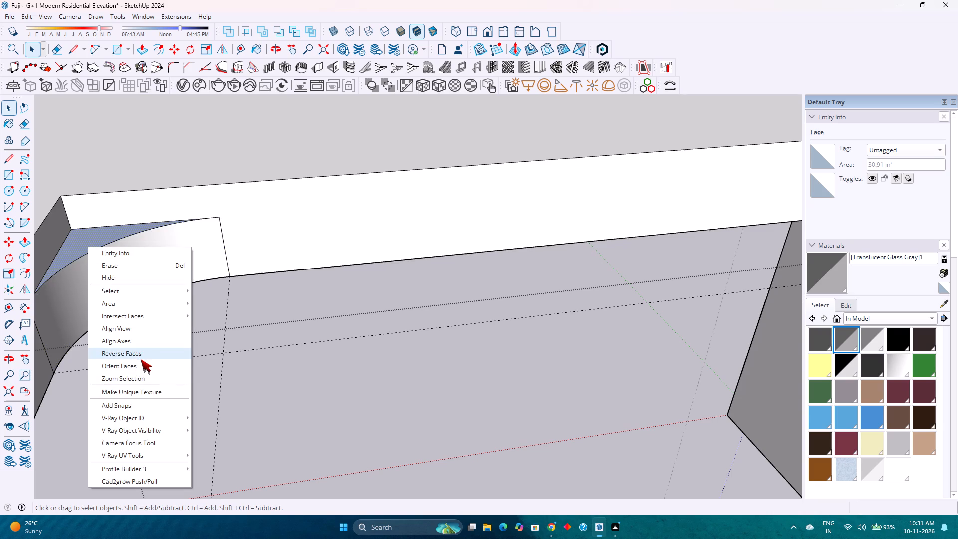
{"action": "left_click", "coordinate": [141, 359]}
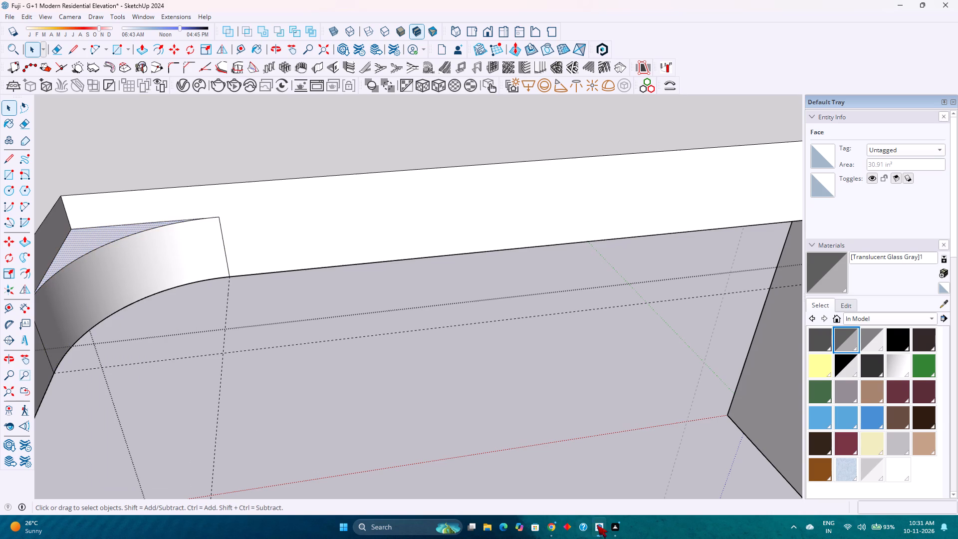
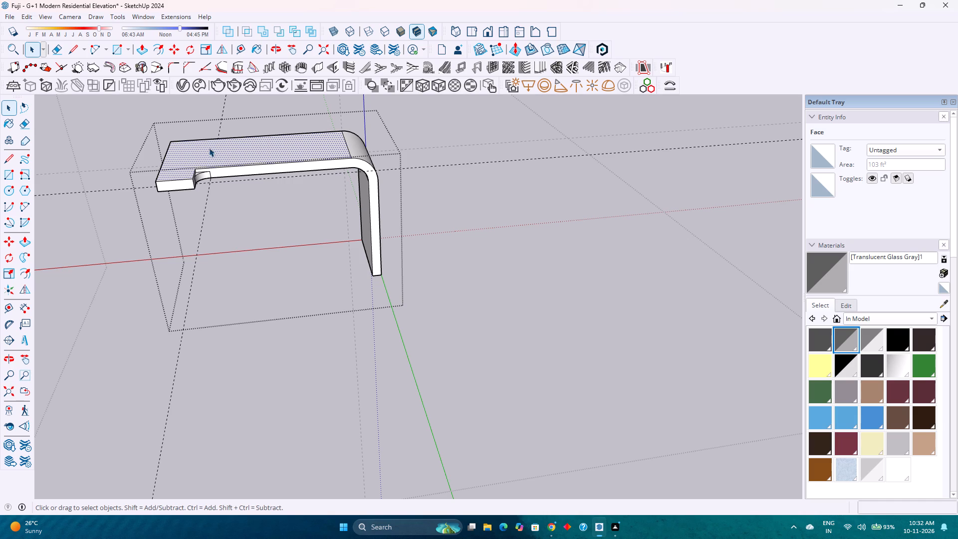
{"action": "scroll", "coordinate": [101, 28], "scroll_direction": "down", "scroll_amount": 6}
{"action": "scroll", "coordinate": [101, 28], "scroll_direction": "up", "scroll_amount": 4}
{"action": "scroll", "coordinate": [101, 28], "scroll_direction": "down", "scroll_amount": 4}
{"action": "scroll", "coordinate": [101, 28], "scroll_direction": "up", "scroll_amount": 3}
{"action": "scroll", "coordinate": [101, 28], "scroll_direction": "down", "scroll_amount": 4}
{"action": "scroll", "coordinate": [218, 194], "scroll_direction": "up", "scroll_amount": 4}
Close the canopy slab group and unhide all the hidden parts of the building.
{"action": "middle_click_drag", "start_coordinate": [219, 195], "coordinate": [398, 236]}
{"action": "middle_click", "coordinate": [399, 236]}
{"action": "left_click", "coordinate": [562, 215]}
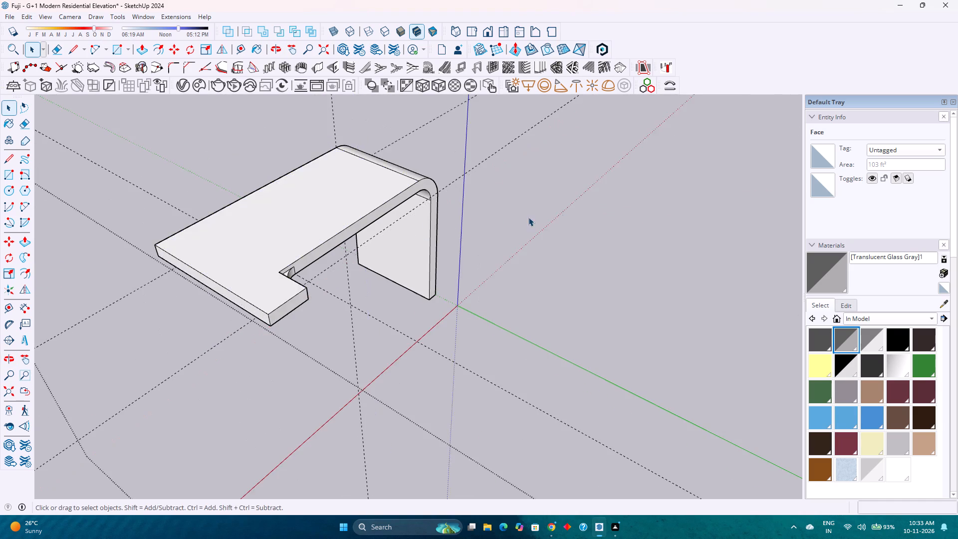
{"action": "scroll", "coordinate": [425, 223], "scroll_direction": "down", "scroll_amount": 3}
{"action": "middle_click_drag", "start_coordinate": [283, 246], "coordinate": [614, 184]}
{"action": "left_click", "coordinate": [28, 20]}
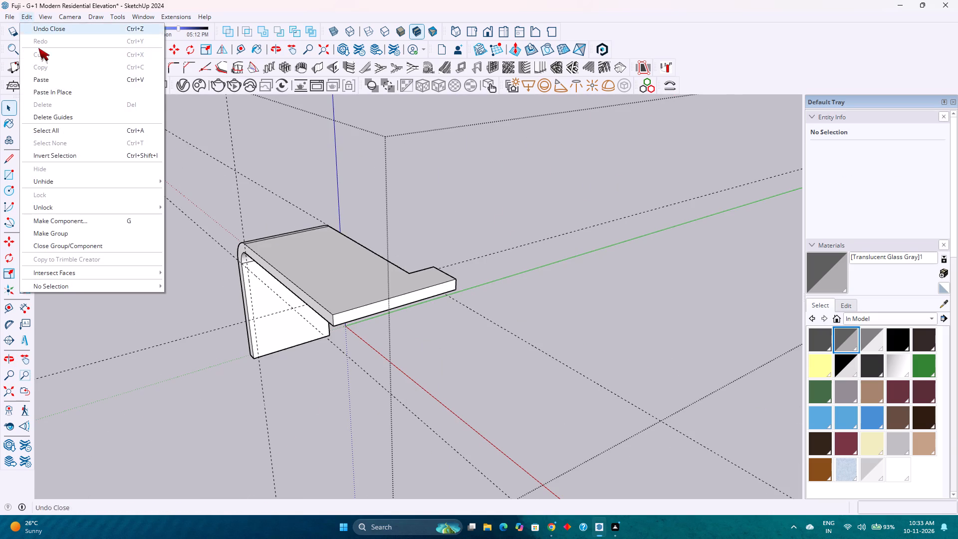
{"action": "left_click", "coordinate": [173, 204]}
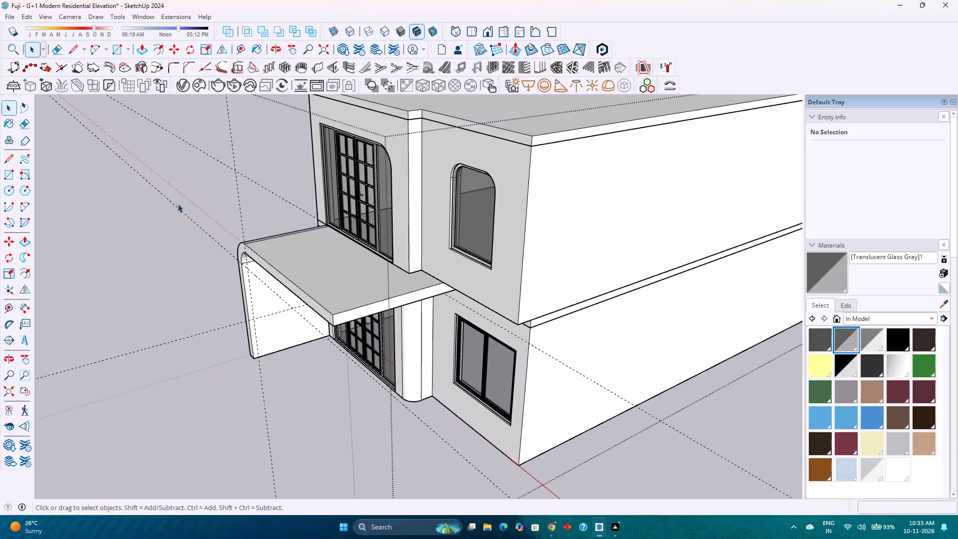
Examine the canopy slab against the building from below, the side, the front and above, checking its fit around the curved wall.
{"action": "scroll", "coordinate": [394, 280], "scroll_direction": "up", "scroll_amount": 3}
{"action": "middle_click_drag", "start_coordinate": [393, 286], "coordinate": [513, 128]}
{"action": "scroll", "coordinate": [527, 150], "scroll_direction": "up", "scroll_amount": 4}
{"action": "middle_click_drag", "start_coordinate": [517, 178], "coordinate": [509, 181]}
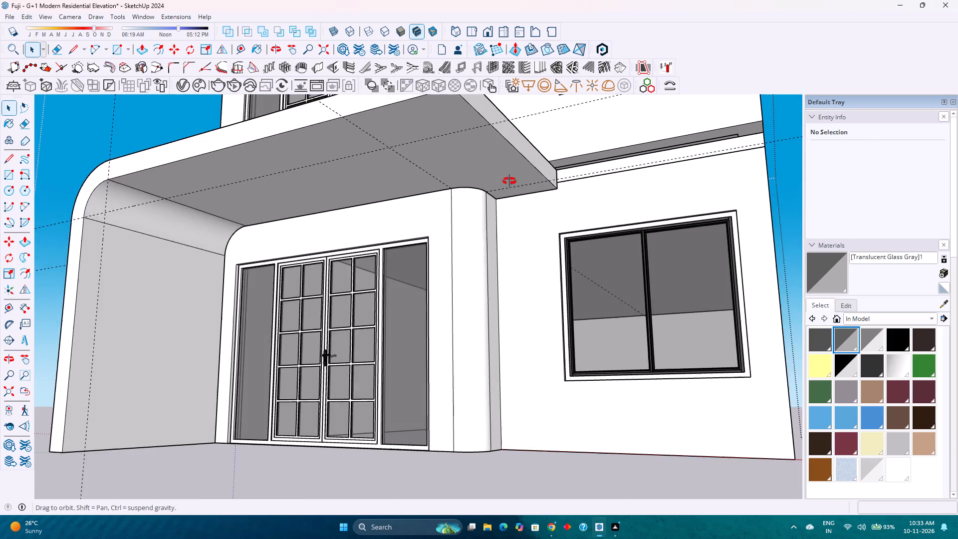
{"action": "middle_click_drag", "start_coordinate": [509, 181], "coordinate": [556, 240]}
{"action": "middle_click", "coordinate": [448, 155]}
{"action": "scroll", "coordinate": [424, 156], "scroll_direction": "down", "scroll_amount": 1}
{"action": "middle_click_drag", "start_coordinate": [540, 170], "coordinate": [330, 191]}
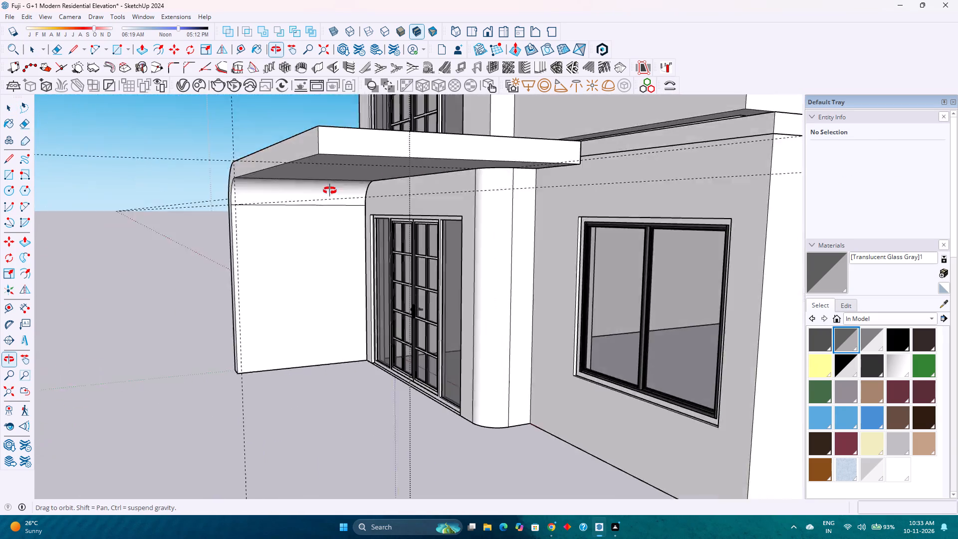
{"action": "middle_click_drag", "start_coordinate": [330, 191], "coordinate": [648, 230]}
{"action": "scroll", "coordinate": [318, 157], "scroll_direction": "down", "scroll_amount": 4}
{"action": "middle_click_drag", "start_coordinate": [324, 167], "coordinate": [308, 124]}
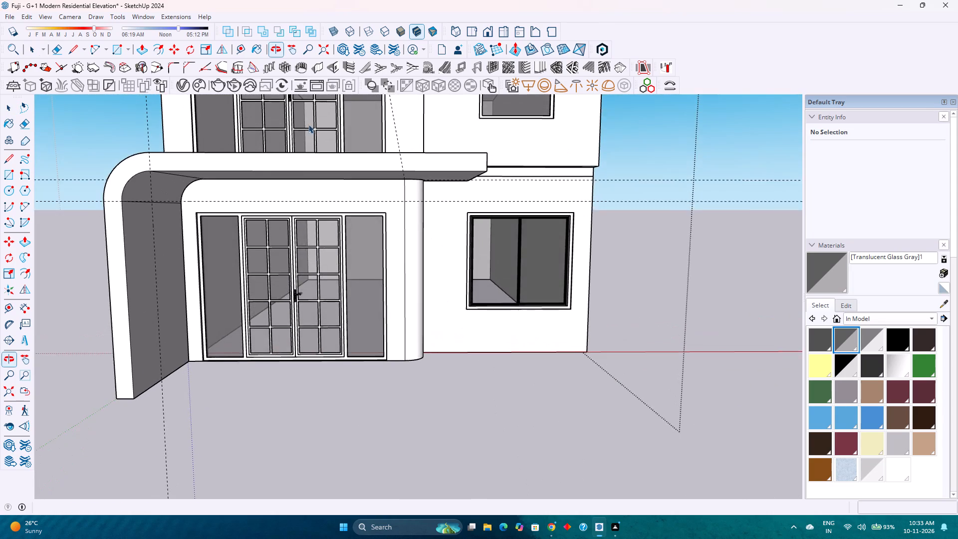
{"action": "scroll", "coordinate": [310, 124], "scroll_direction": "down", "scroll_amount": 1}
{"action": "scroll", "coordinate": [426, 213], "scroll_direction": "down", "scroll_amount": 1}
{"action": "middle_click_drag", "start_coordinate": [433, 211], "coordinate": [443, 228]}
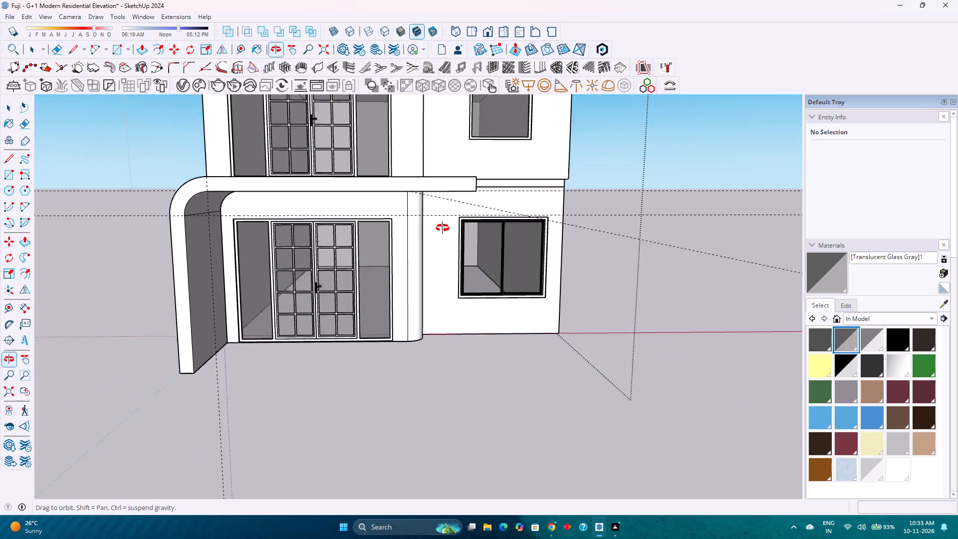
{"action": "middle_click_drag", "start_coordinate": [443, 228], "coordinate": [495, 309]}
{"action": "middle_click", "coordinate": [495, 309]}
{"action": "middle_click_drag", "start_coordinate": [549, 325], "coordinate": [440, 317]}
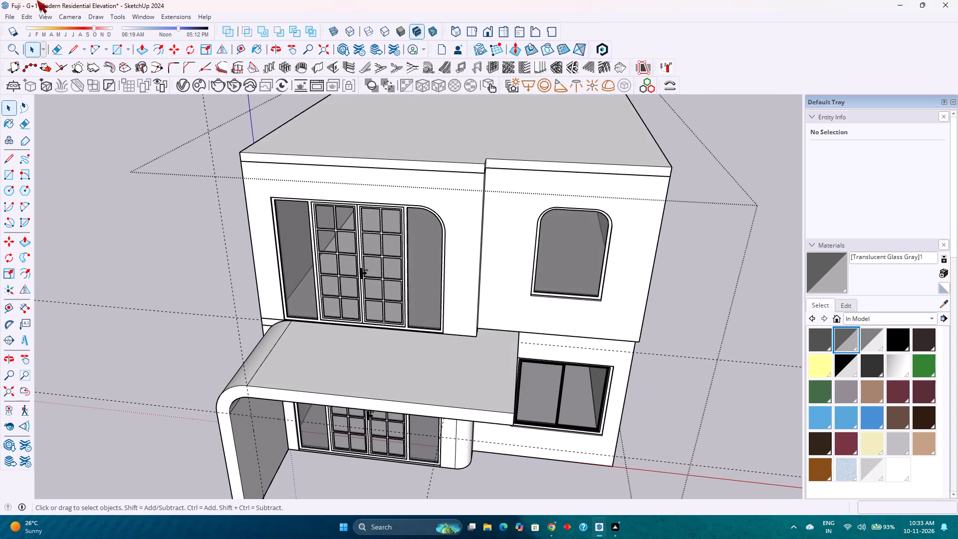
Delete all construction guides from the model.
{"action": "left_click", "coordinate": [28, 16]}
{"action": "left_click", "coordinate": [60, 120]}
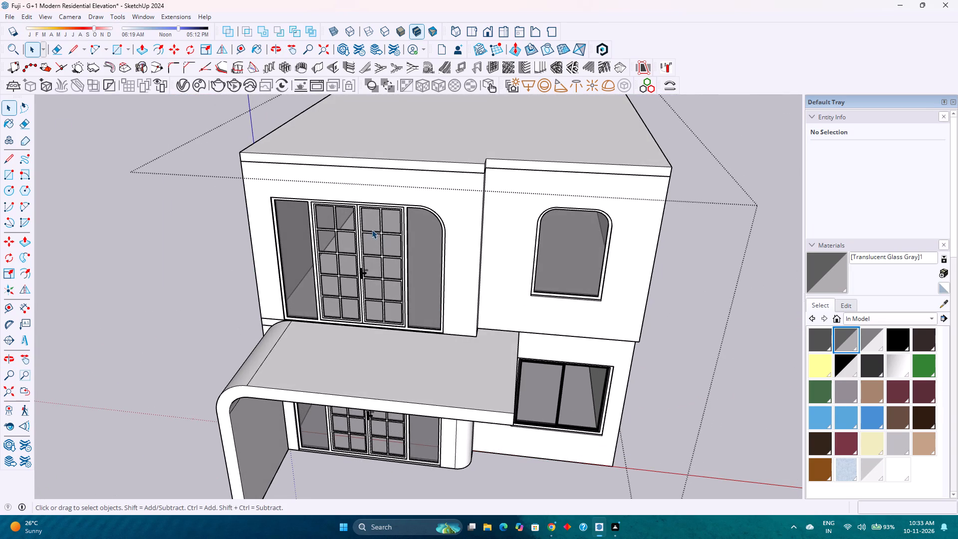
Inside the canopy slab group, place guides 1'6" in from the slab top's free end edge and from its front edge.
{"action": "middle_click_drag", "start_coordinate": [391, 272], "coordinate": [337, 189], "text": "shift"}
{"action": "scroll", "coordinate": [337, 188], "scroll_direction": "down", "scroll_amount": 3}
{"action": "middle_click_drag", "start_coordinate": [377, 228], "coordinate": [446, 290]}
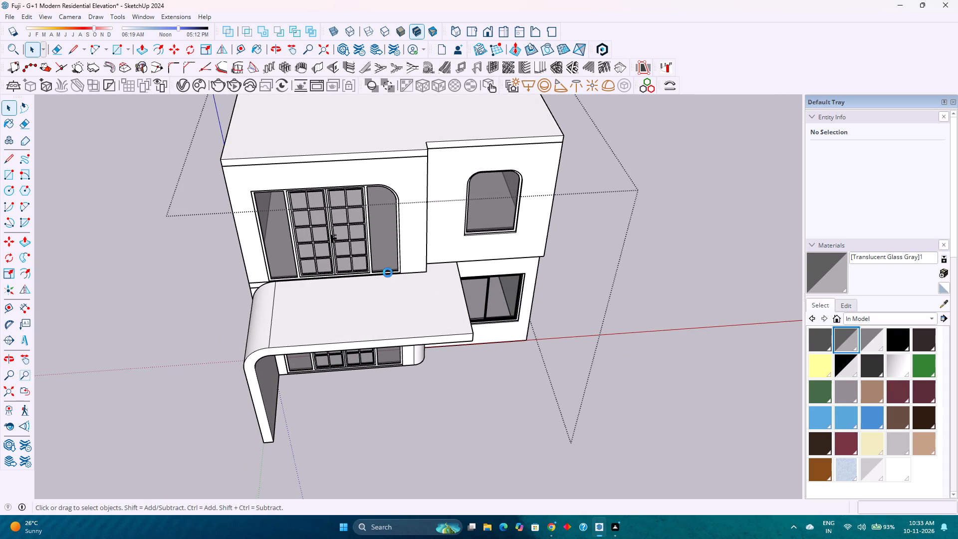
{"action": "scroll", "coordinate": [426, 298], "scroll_direction": "up", "scroll_amount": 2}
{"action": "scroll", "coordinate": [426, 298], "scroll_direction": "down", "scroll_amount": 3}
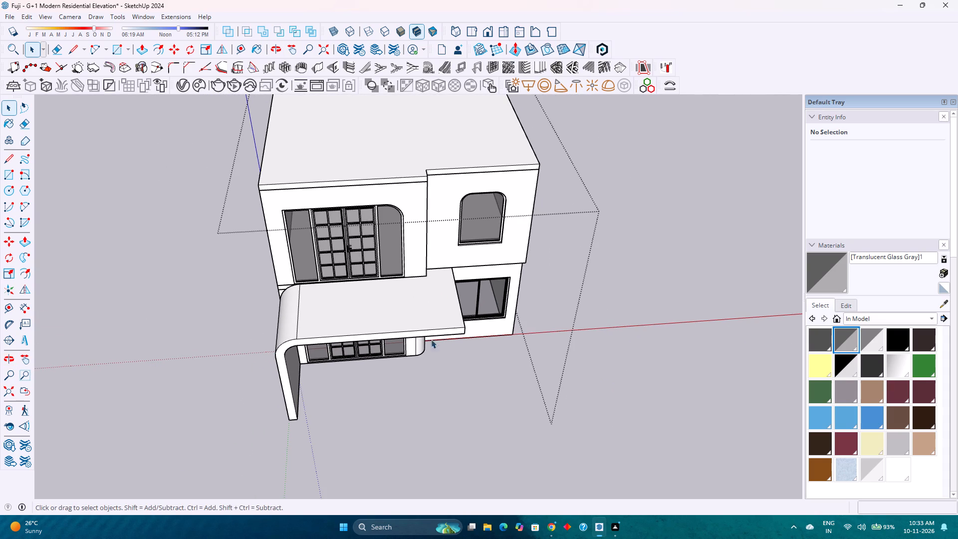
{"action": "double_click", "coordinate": [439, 316]}
{"action": "scroll", "coordinate": [436, 316], "scroll_direction": "up", "scroll_amount": 4}
{"action": "middle_click_drag", "start_coordinate": [436, 316], "coordinate": [440, 357]}
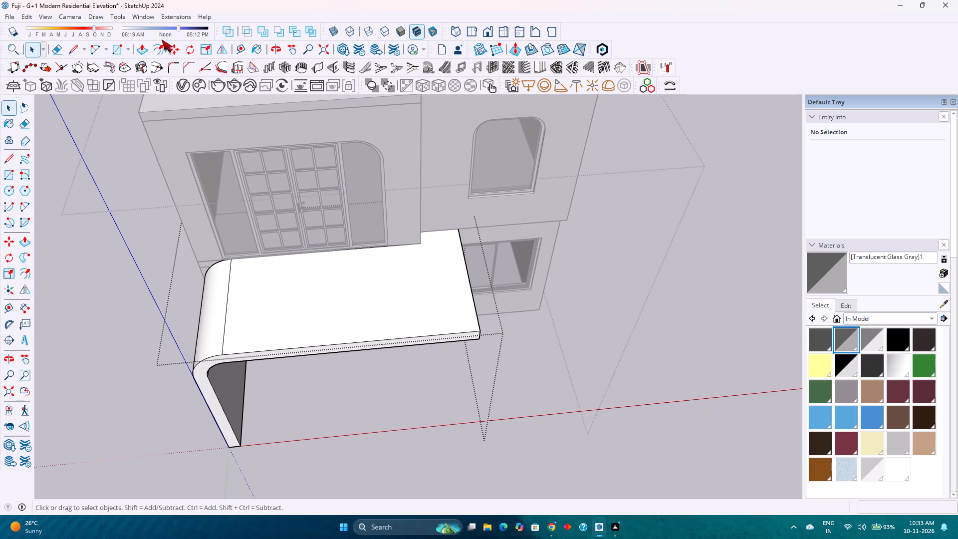
{"action": "left_click", "coordinate": [243, 44]}
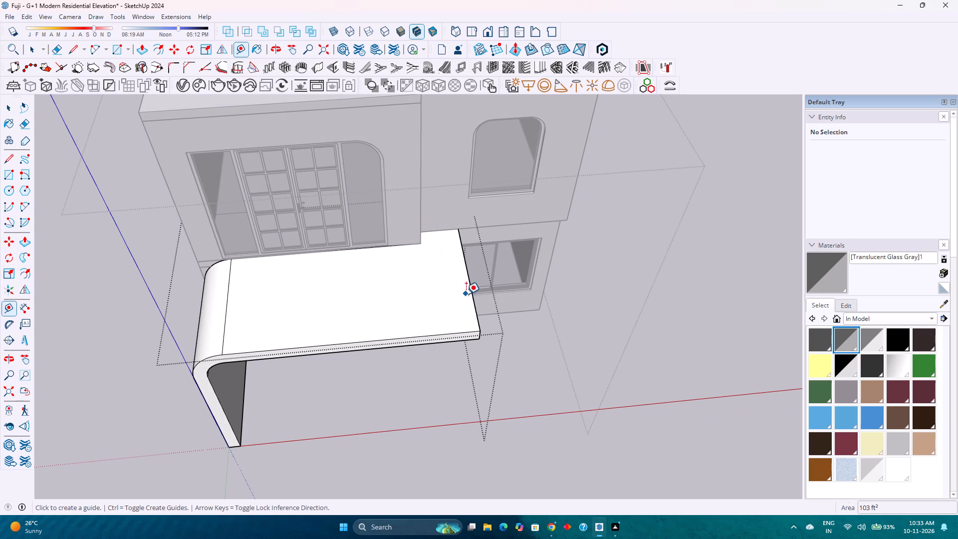
{"action": "left_click", "coordinate": [471, 297]}
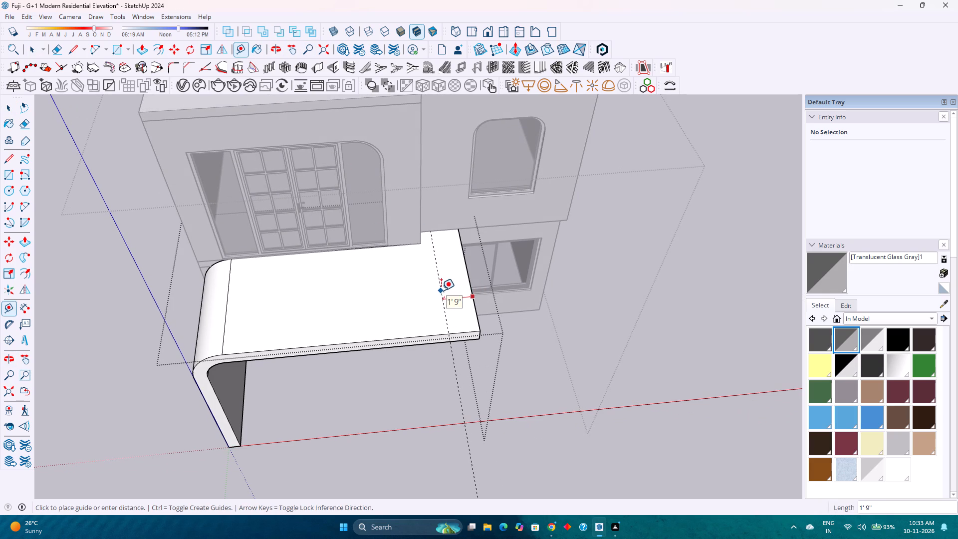
{"action": "type", "text": "2'"}
{"action": "key", "text": "Return"}
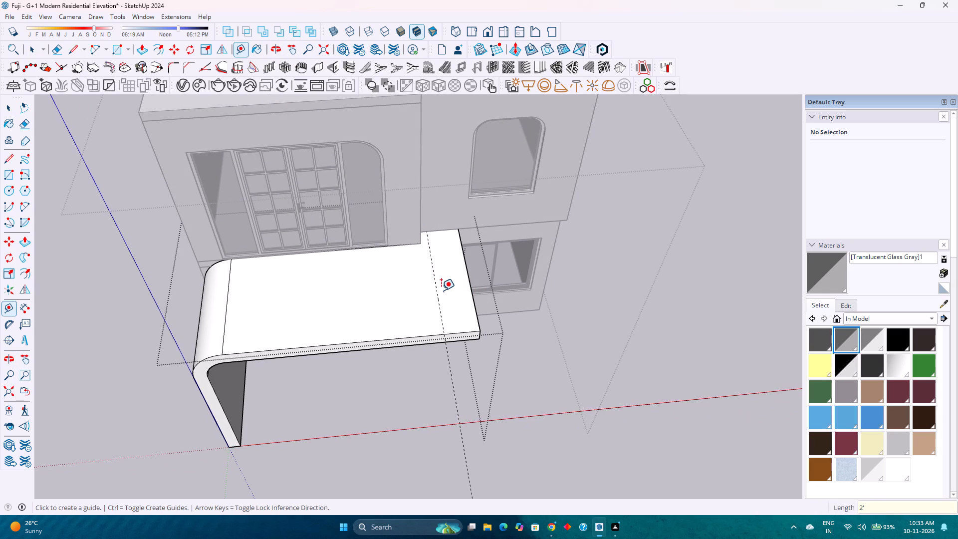
{"action": "type", "text": "1'6\""}
{"action": "key", "text": "Return"}
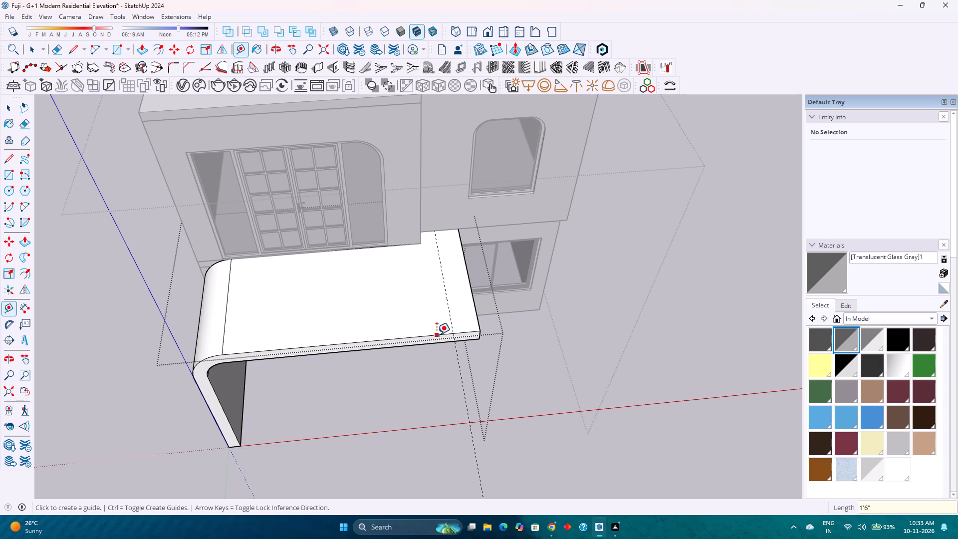
{"action": "left_click", "coordinate": [437, 334]}
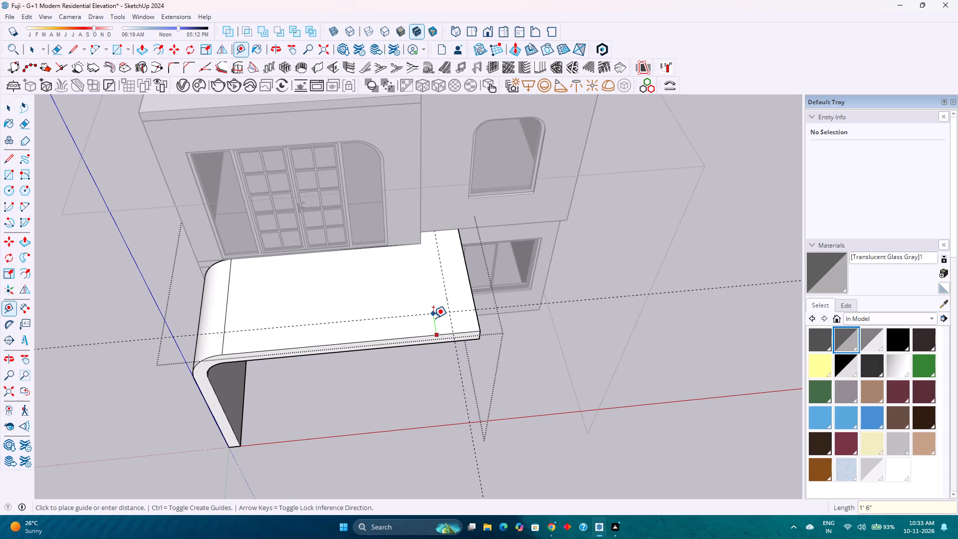
{"action": "left_click", "coordinate": [433, 318]}
Draw a tangent arc of 1'6" radius across the canopy slab's outer front corner, between the points where the guides meet the edges.
{"action": "scroll", "coordinate": [449, 311], "scroll_direction": "up", "scroll_amount": 3}
{"action": "middle_click_drag", "start_coordinate": [450, 311], "coordinate": [341, 288]}
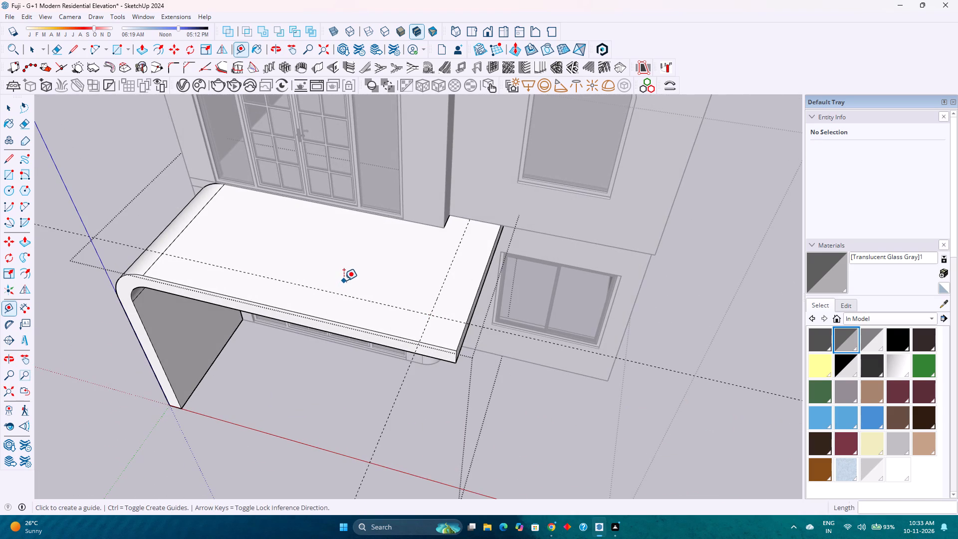
{"action": "key", "text": "a"}
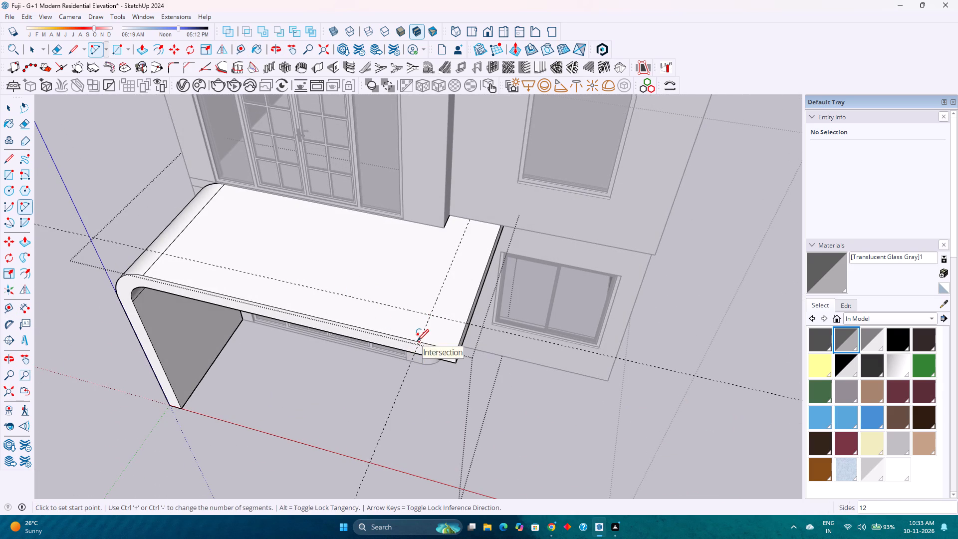
{"action": "left_click", "coordinate": [417, 341]}
{"action": "double_click", "coordinate": [470, 324]}
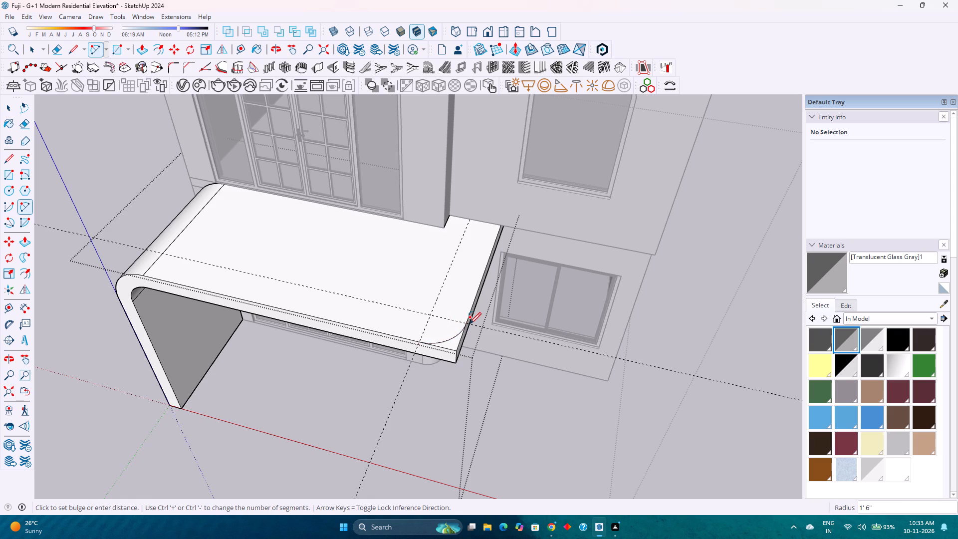
Set the outer front corner arc to 120 segments.
{"action": "key", "text": "space"}
{"action": "left_click", "coordinate": [457, 336]}
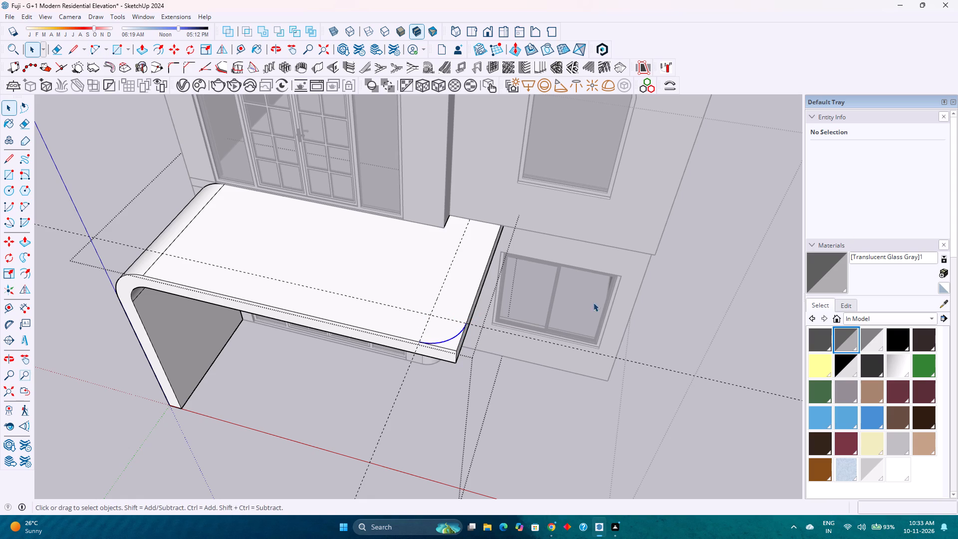
{"action": "double_click", "coordinate": [907, 178]}
{"action": "key", "text": "1"}
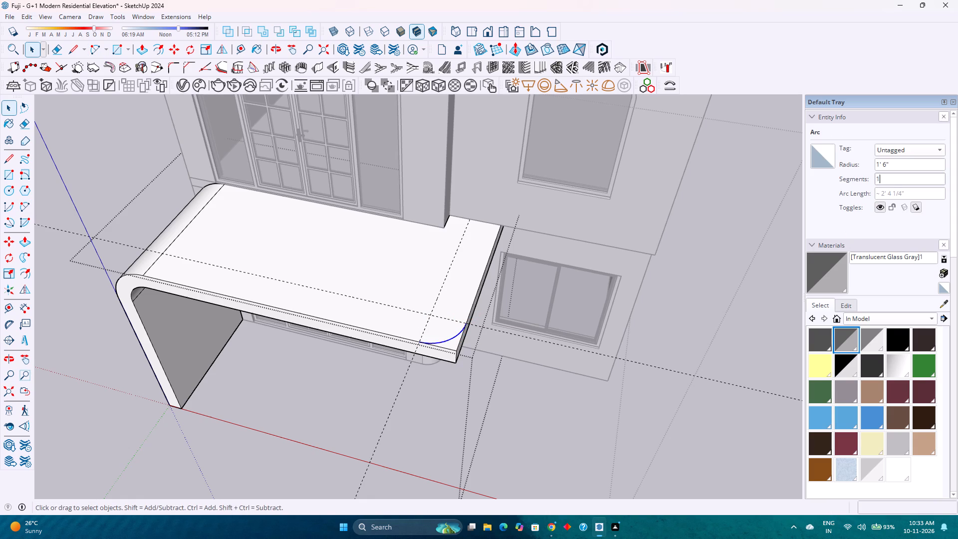
{"action": "key", "text": "5"}
{"action": "key", "text": "0"}
{"action": "key", "text": "Return"}
{"action": "left_click", "coordinate": [558, 269]}
{"action": "left_click", "coordinate": [894, 178]}
{"action": "key", "text": "0"}
{"action": "key", "text": "Return"}
Push the small face outside the arc 9" down through the canopy slab to cut away the square front corner.
{"action": "key", "text": "p"}
{"action": "left_click", "coordinate": [454, 344]}
{"action": "key", "text": "p"}
{"action": "left_click", "coordinate": [454, 344]}
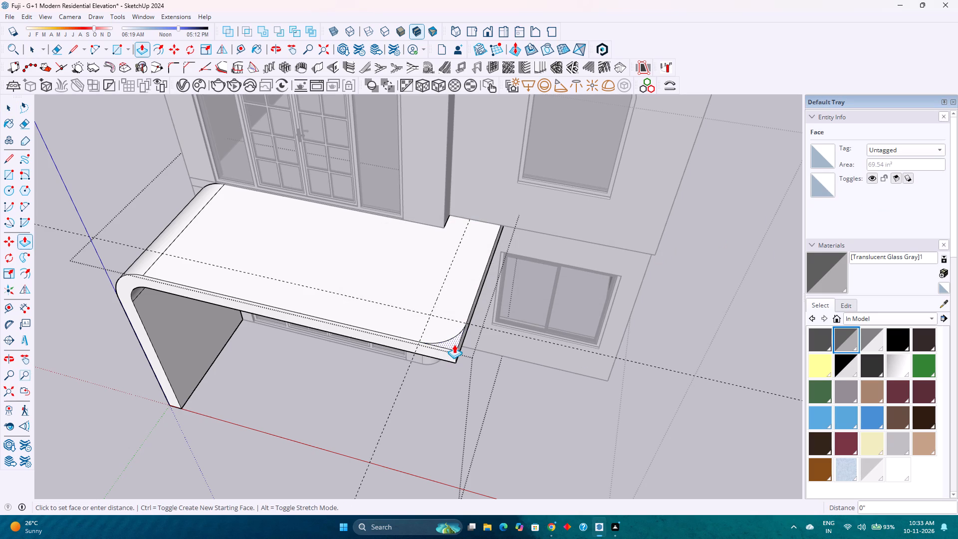
{"action": "left_click", "coordinate": [451, 373]}
{"action": "scroll", "coordinate": [429, 327], "scroll_direction": "down", "scroll_amount": 4}
{"action": "scroll", "coordinate": [443, 306], "scroll_direction": "up", "scroll_amount": 2}
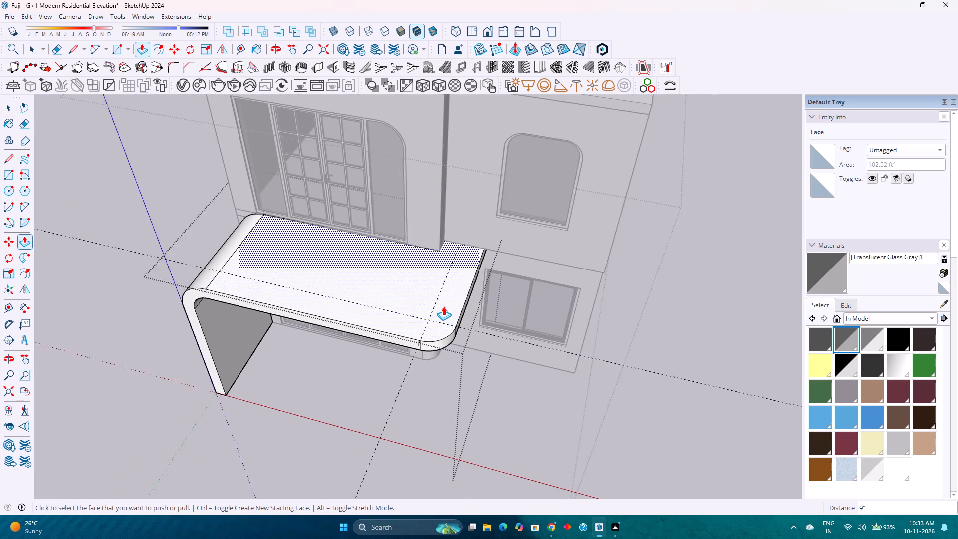
{"action": "middle_click_drag", "start_coordinate": [443, 306], "coordinate": [474, 359], "text": "shift"}
{"action": "middle_click_drag", "start_coordinate": [389, 376], "coordinate": [450, 315]}
{"action": "middle_click", "coordinate": [450, 315]}
{"action": "scroll", "coordinate": [452, 317], "scroll_direction": "up", "scroll_amount": 3}
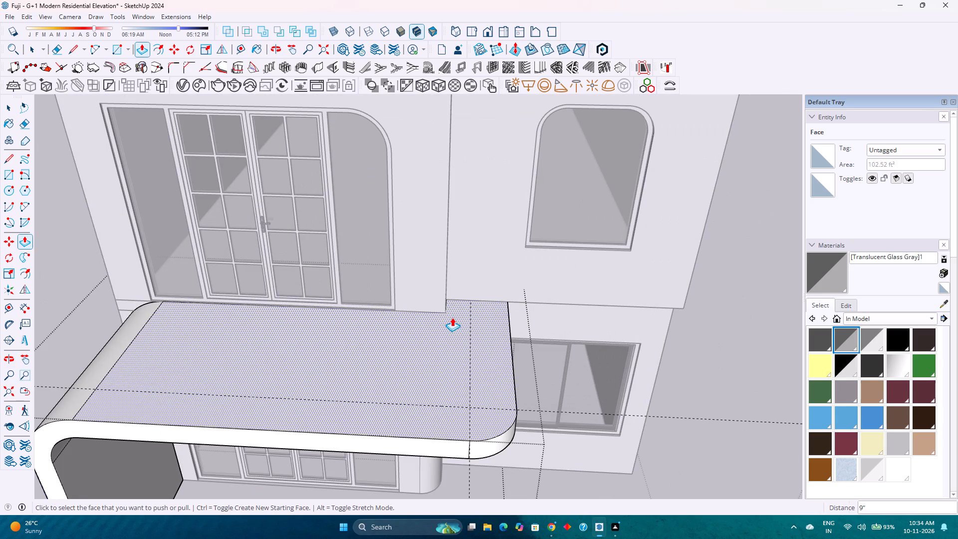
{"action": "key", "text": "space"}
Pull the canopy slab's top face up 10'6" to the building's roof edge.
{"action": "scroll", "coordinate": [454, 315], "scroll_direction": "down", "scroll_amount": 1}
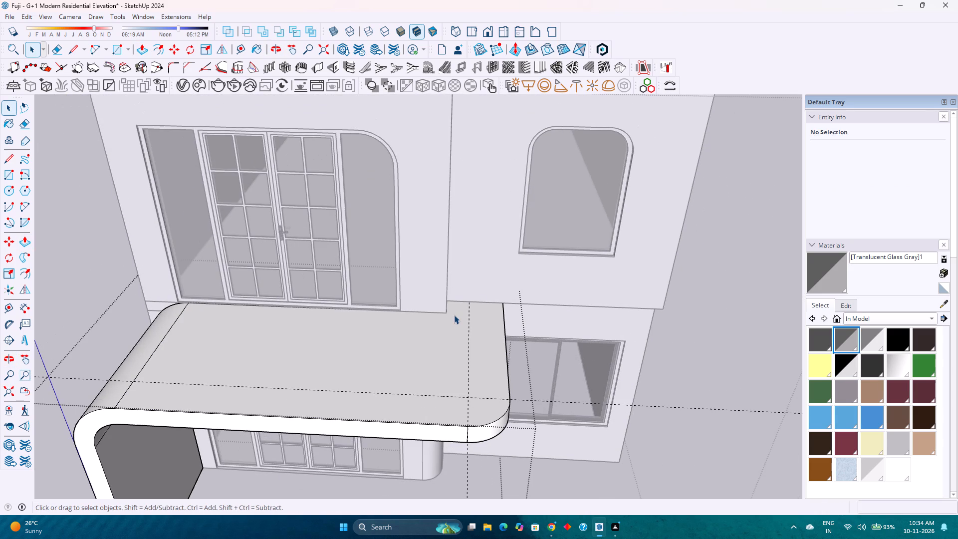
{"action": "left_click", "coordinate": [440, 352]}
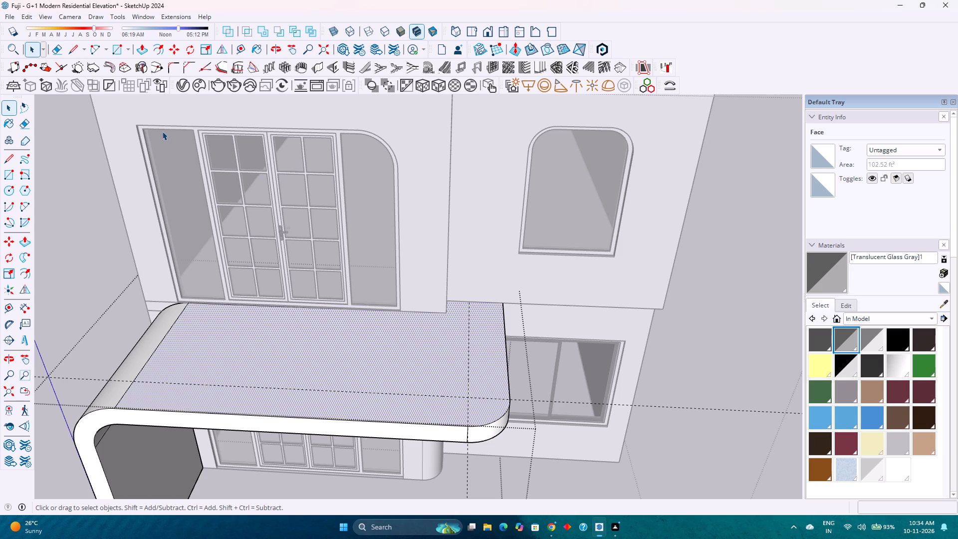
{"action": "scroll", "coordinate": [162, 131], "scroll_direction": "down", "scroll_amount": 5}
{"action": "middle_click_drag", "start_coordinate": [165, 150], "coordinate": [273, 128]}
{"action": "middle_click", "coordinate": [273, 128]}
{"action": "scroll", "coordinate": [273, 128], "scroll_direction": "down", "scroll_amount": 2}
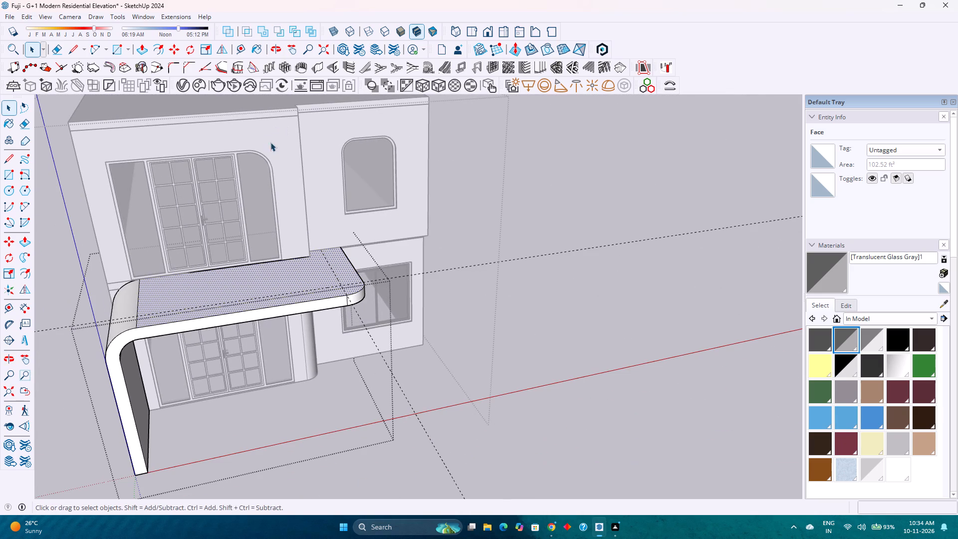
{"action": "key", "text": "p"}
{"action": "left_click", "coordinate": [267, 286]}
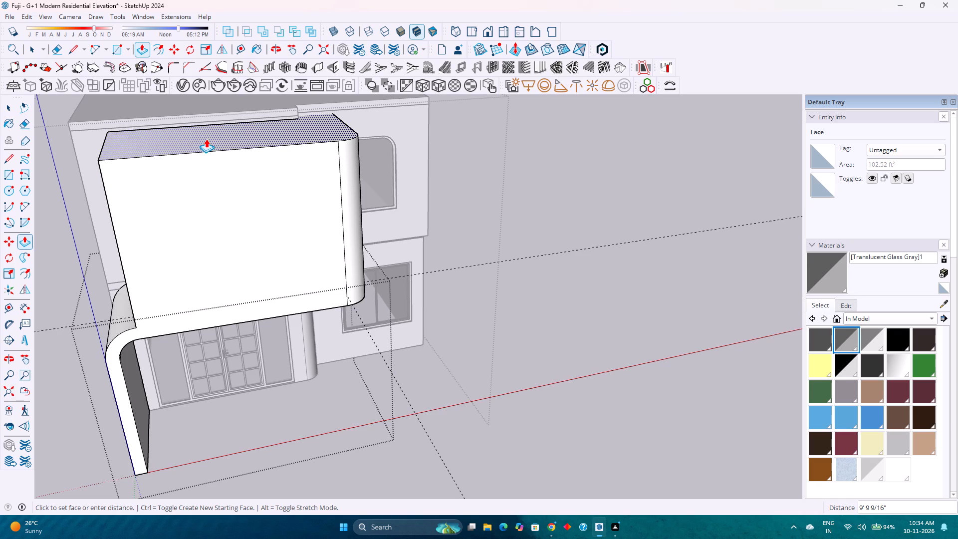
{"action": "left_click", "coordinate": [77, 123]}
{"action": "middle_click_drag", "start_coordinate": [181, 163], "coordinate": [223, 205], "text": "shift"}
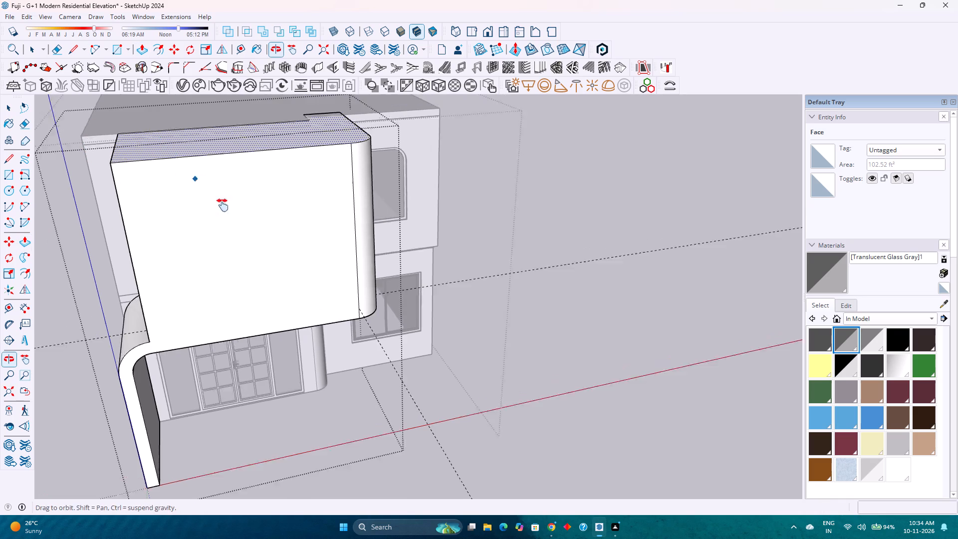
Pull the first-floor volume's top face up a further 1' above the roof edge.
{"action": "middle_click_drag", "start_coordinate": [223, 205], "coordinate": [272, 249], "text": "shift"}
{"action": "middle_click_drag", "start_coordinate": [225, 298], "coordinate": [316, 181]}
{"action": "middle_click", "coordinate": [316, 181]}
{"action": "scroll", "coordinate": [292, 202], "scroll_direction": "down", "scroll_amount": 2}
{"action": "middle_click_drag", "start_coordinate": [291, 204], "coordinate": [137, 226]}
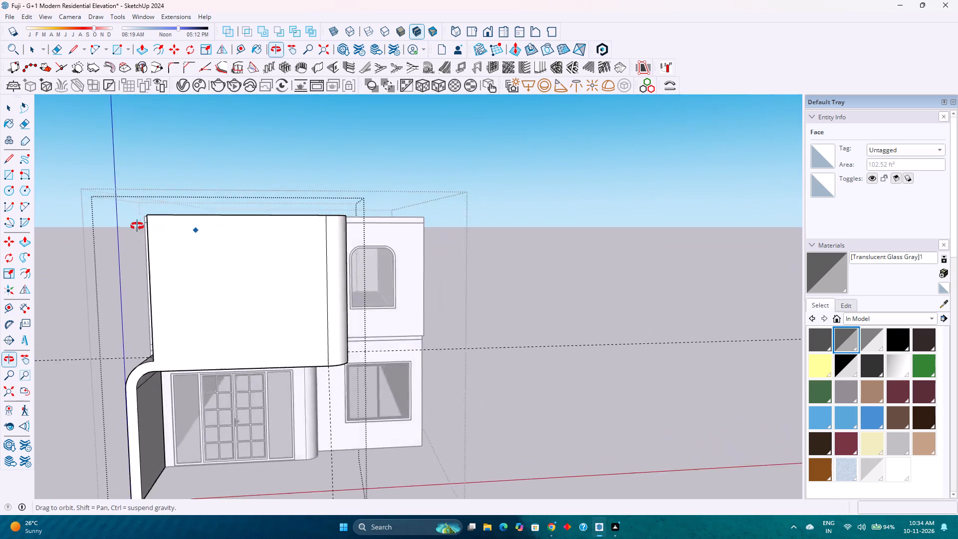
{"action": "middle_click_drag", "start_coordinate": [137, 226], "coordinate": [108, 214]}
{"action": "middle_click_drag", "start_coordinate": [263, 213], "coordinate": [296, 281]}
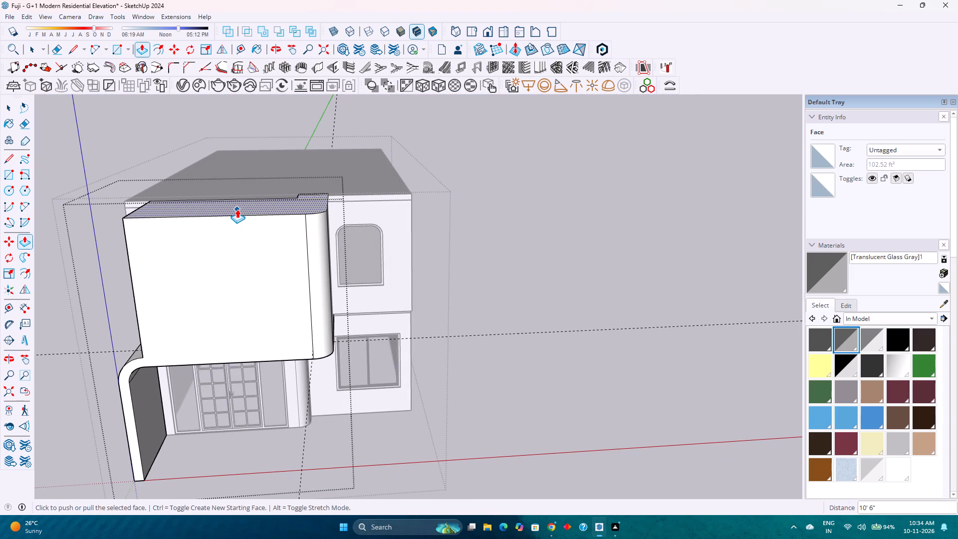
{"action": "left_click", "coordinate": [237, 209]}
{"action": "type", "text": "1'"}
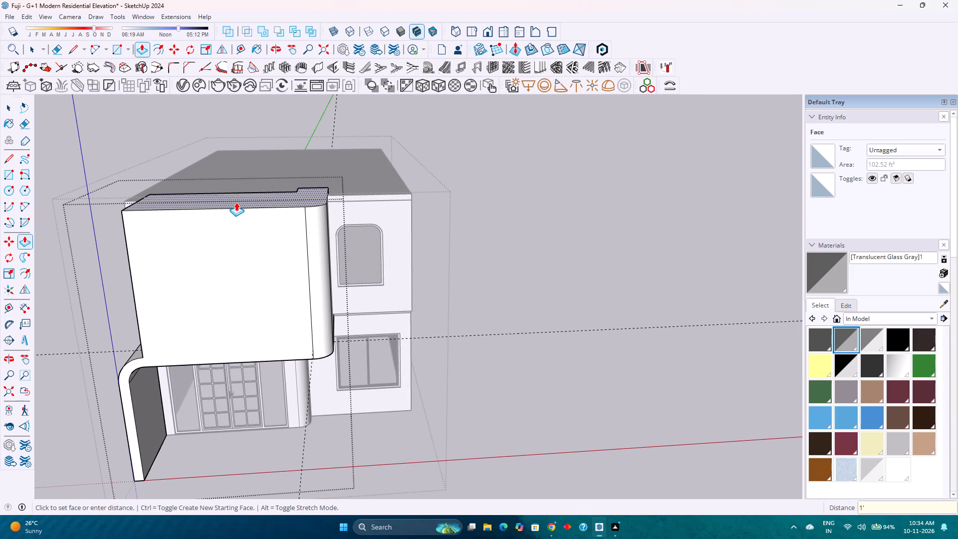
{"action": "key", "text": "Return"}
Place a horizontal guide 9" above the front face's bottom edge, at the point where the side edge meets the canopy curve.
{"action": "scroll", "coordinate": [237, 203], "scroll_direction": "down", "scroll_amount": 2}
{"action": "middle_click_drag", "start_coordinate": [232, 226], "coordinate": [252, 186]}
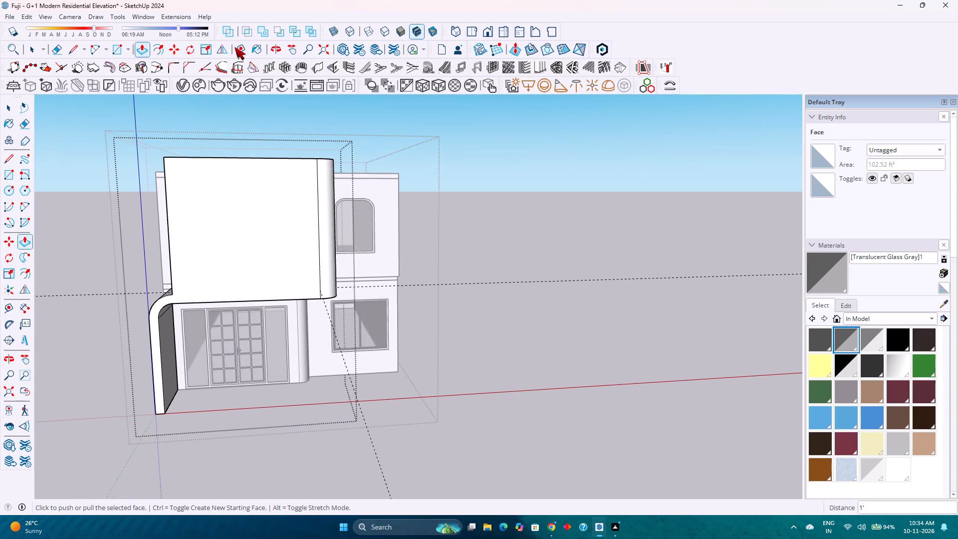
{"action": "left_click", "coordinate": [236, 47]}
{"action": "left_click", "coordinate": [227, 303]}
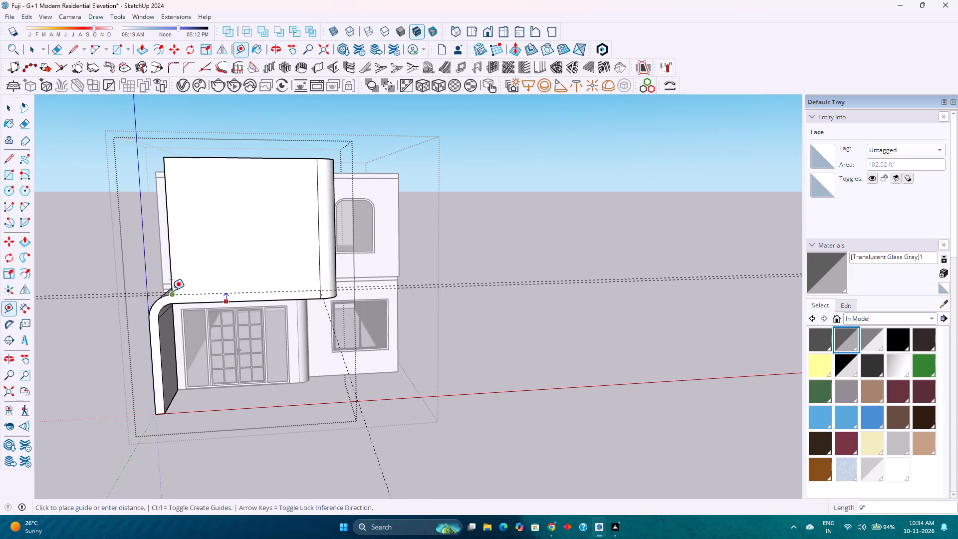
{"action": "left_click", "coordinate": [171, 291]}
Place two vertical guides on the front face, one 1'6" in from the rounded corner's edge and another 1'6" beyond it.
{"action": "scroll", "coordinate": [315, 241], "scroll_direction": "up", "scroll_amount": 3}
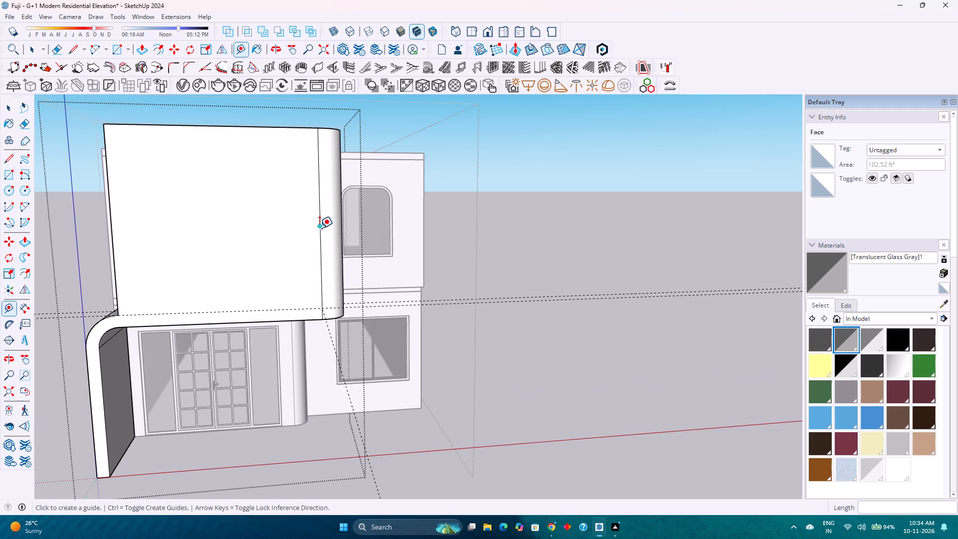
{"action": "left_click", "coordinate": [319, 228]}
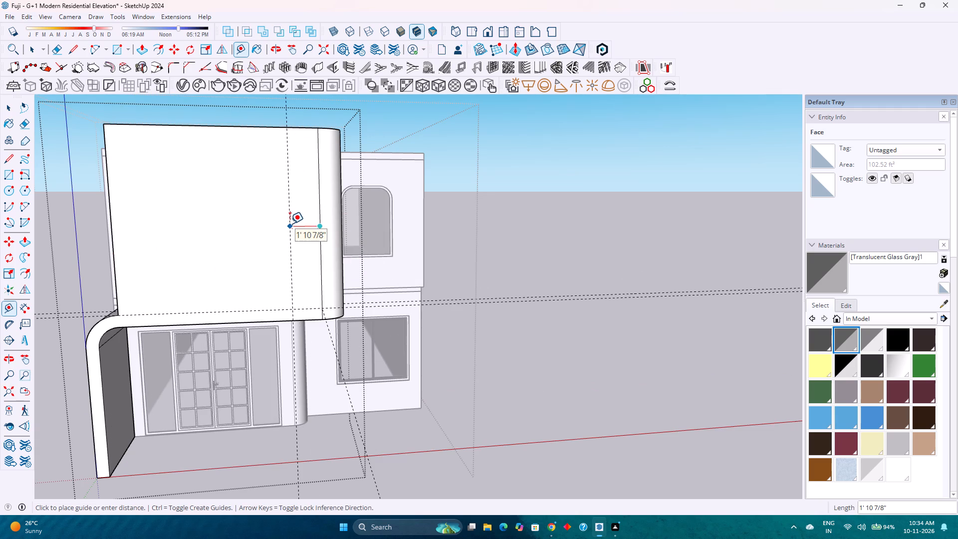
{"action": "type", "text": "1'6\""}
{"action": "key", "text": "Return"}
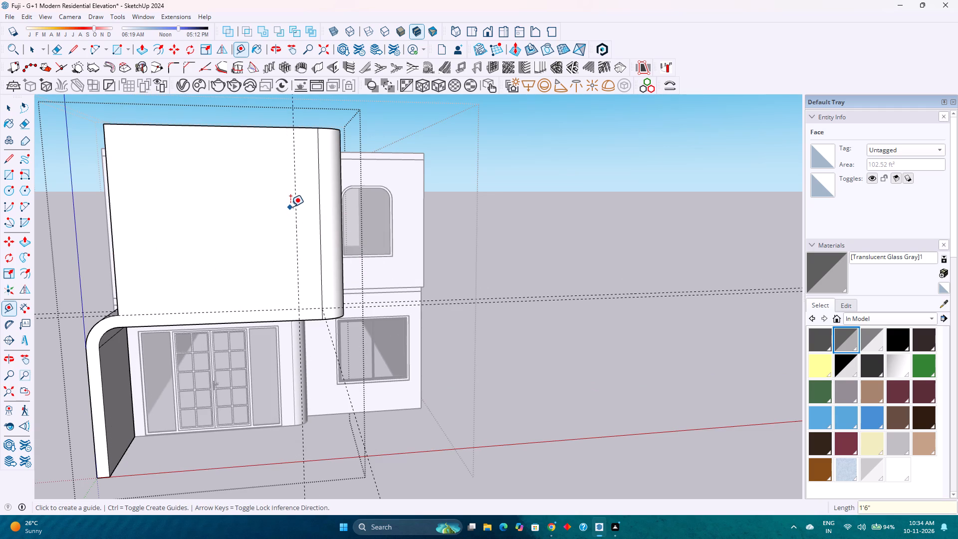
{"action": "left_click", "coordinate": [295, 202]}
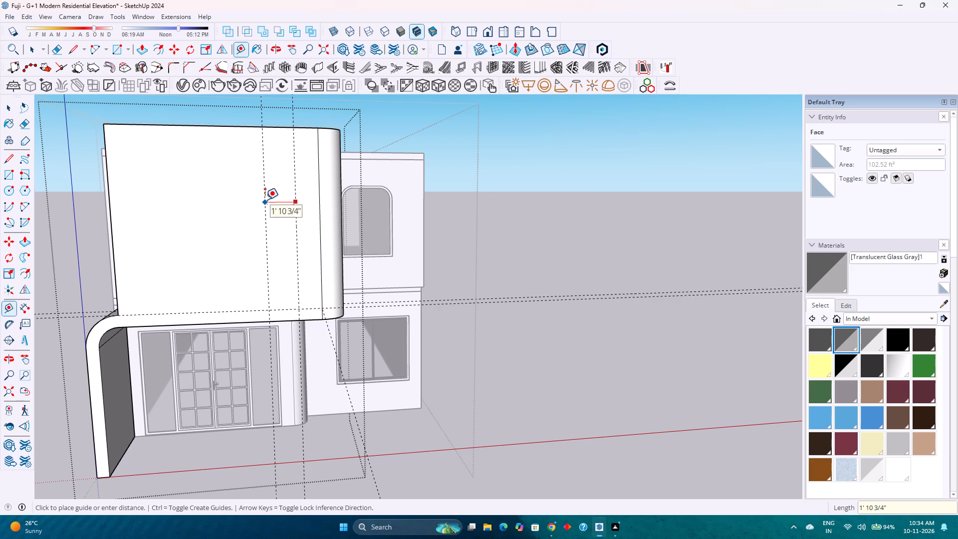
{"action": "key", "text": "1"}
{"action": "type", "text": "'6'"}
{"action": "key", "text": "Return"}
{"action": "key", "text": "1"}
{"action": "key", "text": "apostrophe"}
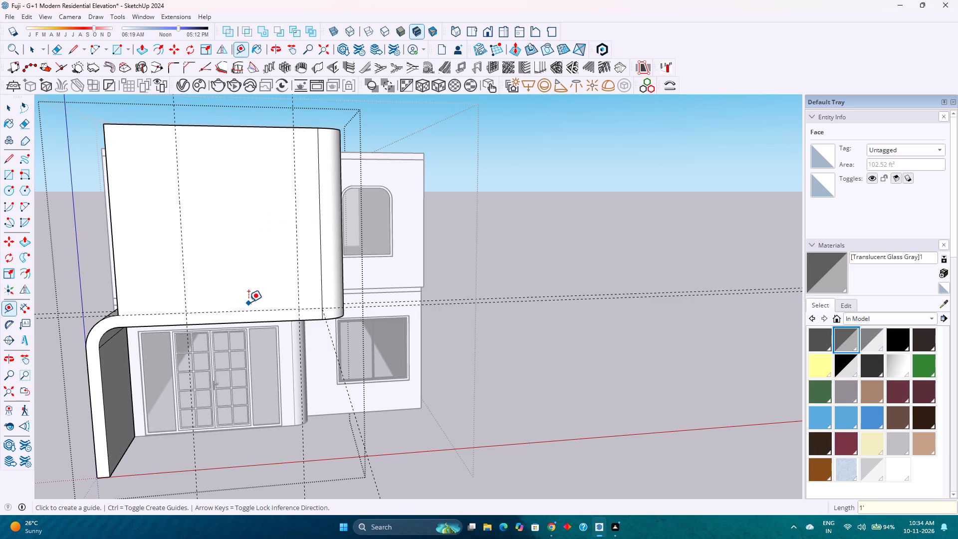
{"action": "key", "text": "6"}
{"action": "key", "text": "shift+quotedbl"}
{"action": "key", "text": "Return"}
Place a horizontal guide 1'6" above the lower horizontal guide on the front face.
{"action": "left_click", "coordinate": [259, 308]}
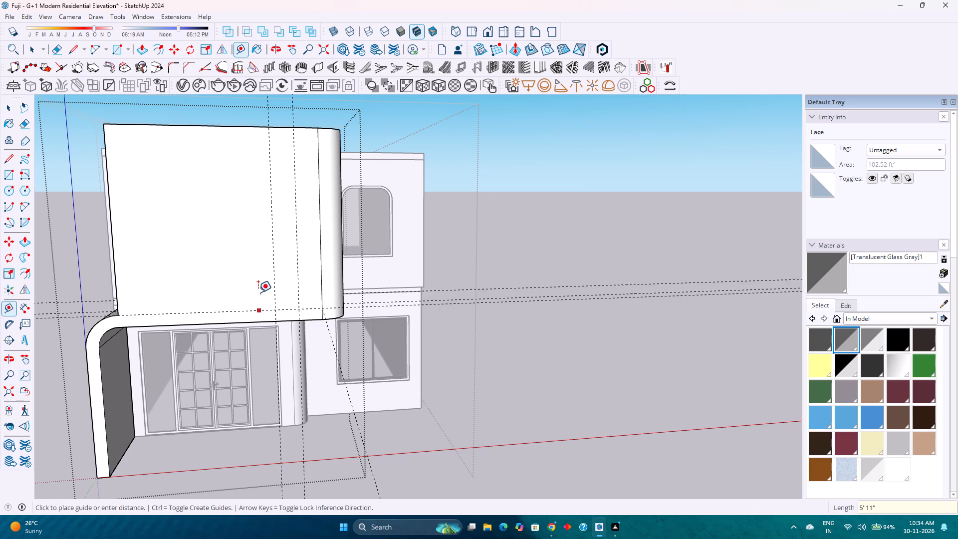
{"action": "left_click", "coordinate": [258, 287]}
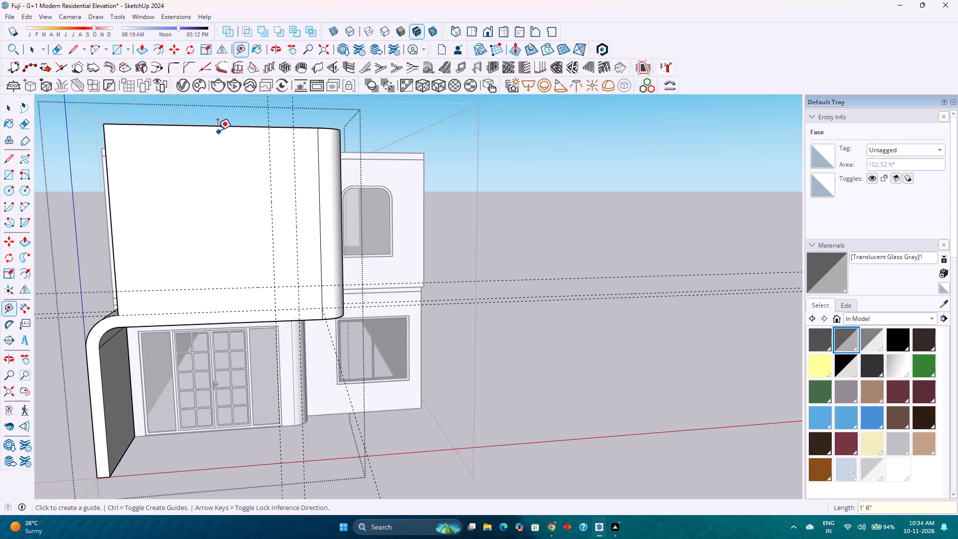
Place a horizontal guide 3' below the front face's top edge and another 1'6" below that one.
{"action": "left_click", "coordinate": [217, 125]}
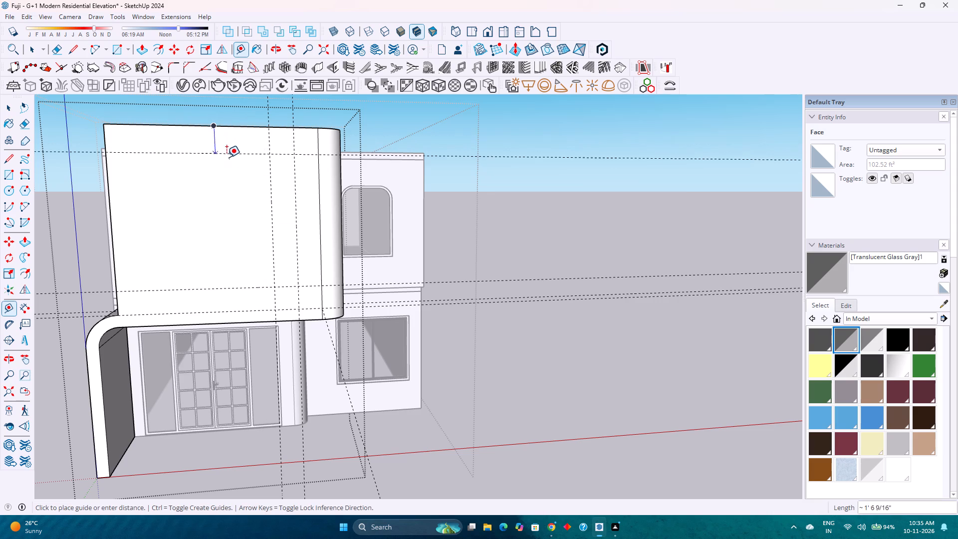
{"action": "type", "text": "3'"}
{"action": "key", "text": "Return"}
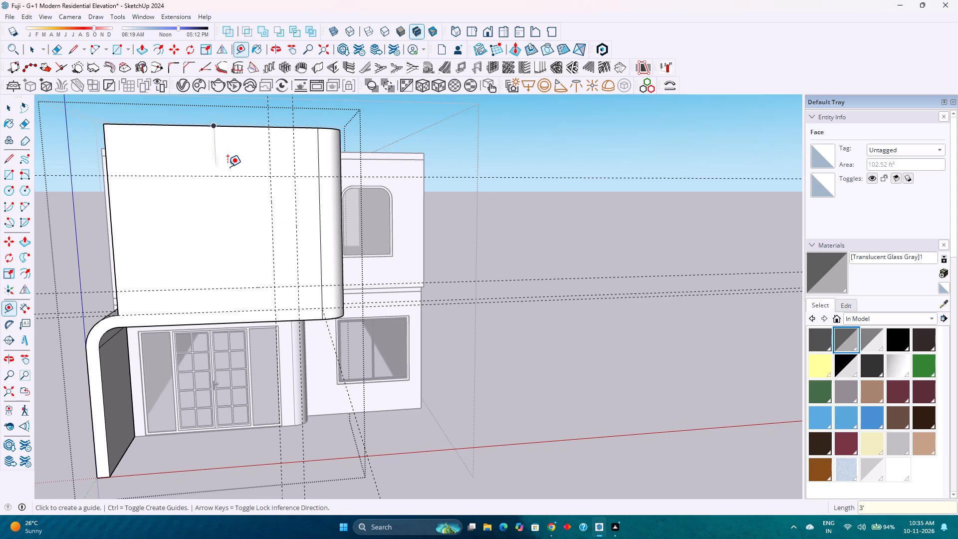
{"action": "left_click", "coordinate": [228, 176]}
{"action": "left_click", "coordinate": [237, 195]}
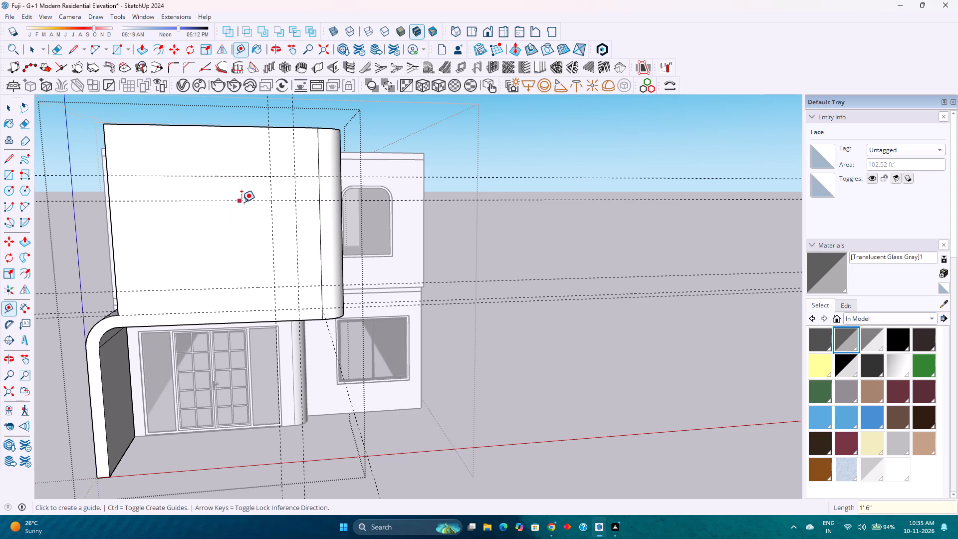
Draw an 8'6" by 11' rectangle on the front face, from the open side edge to the outer vertical guide, between the upper and lower guides.
{"action": "middle_click_drag", "start_coordinate": [239, 239], "coordinate": [209, 220]}
{"action": "middle_click", "coordinate": [209, 220]}
{"action": "scroll", "coordinate": [214, 228], "scroll_direction": "up", "scroll_amount": 2}
{"action": "middle_click_drag", "start_coordinate": [214, 228], "coordinate": [223, 233]}
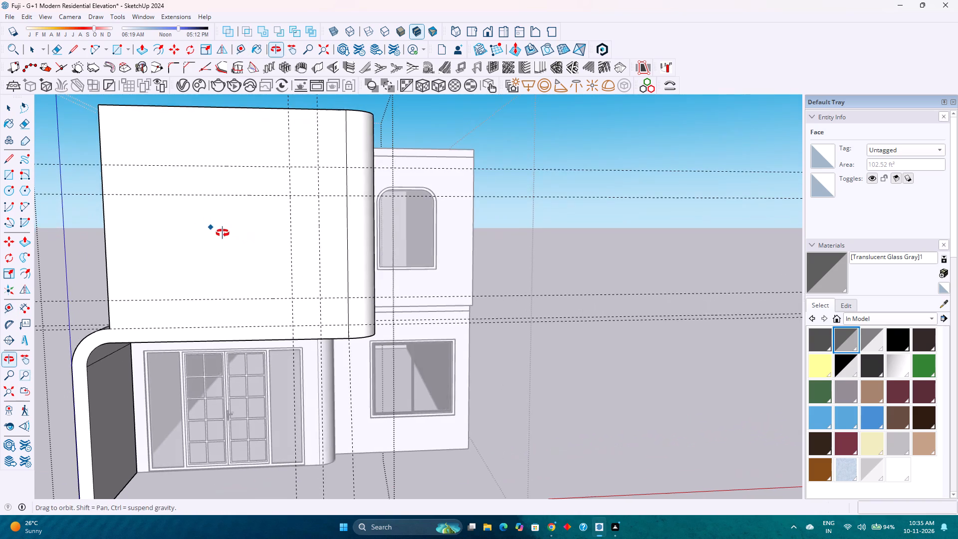
{"action": "middle_click_drag", "start_coordinate": [223, 233], "coordinate": [223, 233]}
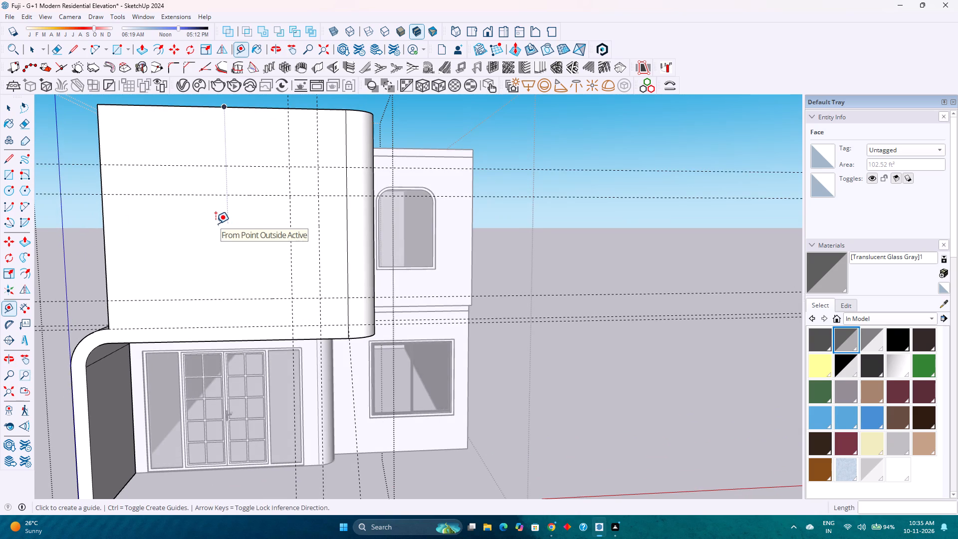
{"action": "key", "text": "r"}
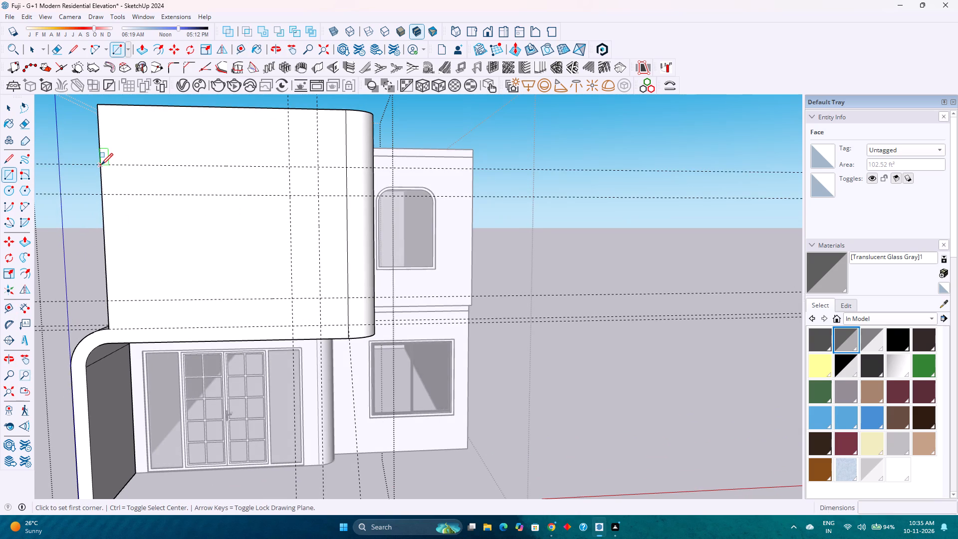
{"action": "left_click", "coordinate": [101, 164]}
{"action": "left_click", "coordinate": [320, 321]}
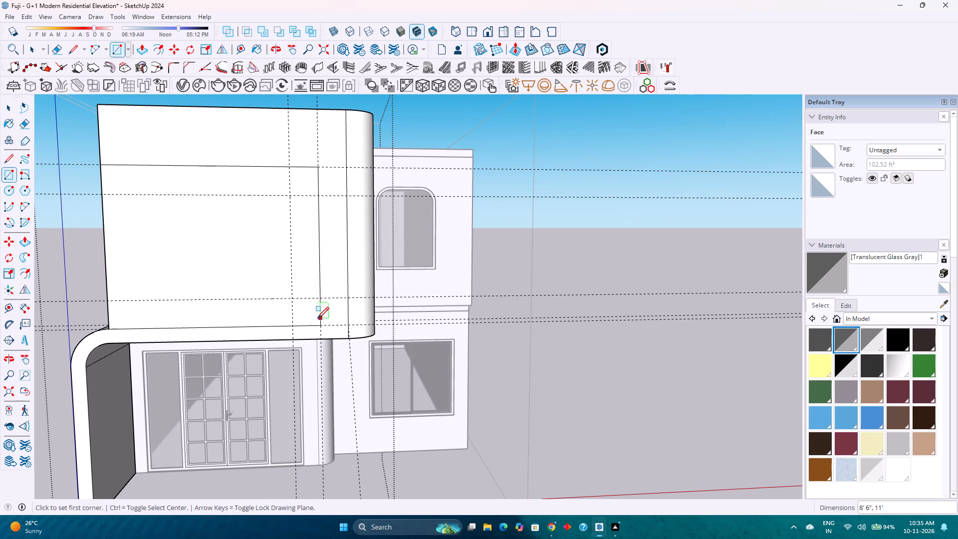
Round the rectangle's lower and upper corners beside the rounded building corner with tangent arcs of 1'6" radius.
{"action": "key", "text": "a"}
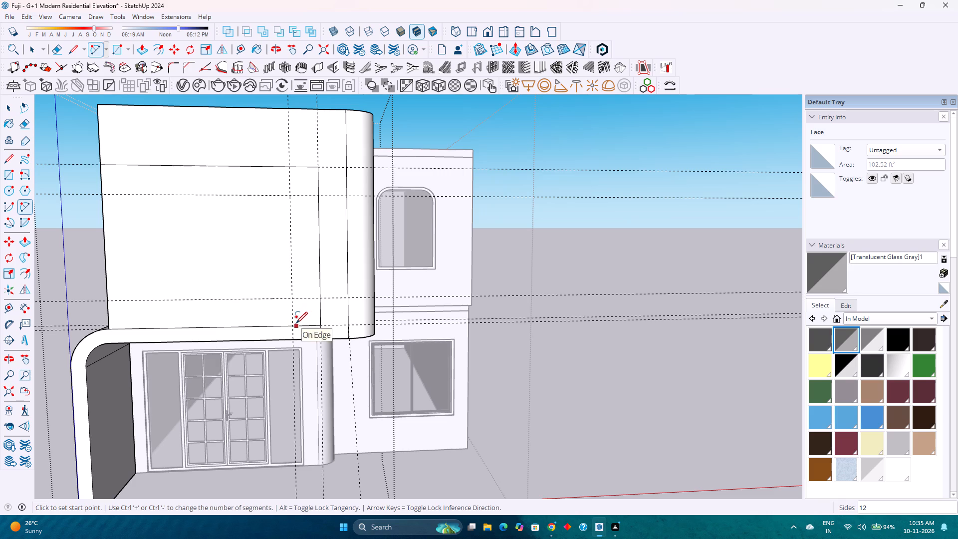
{"action": "left_click", "coordinate": [293, 323]}
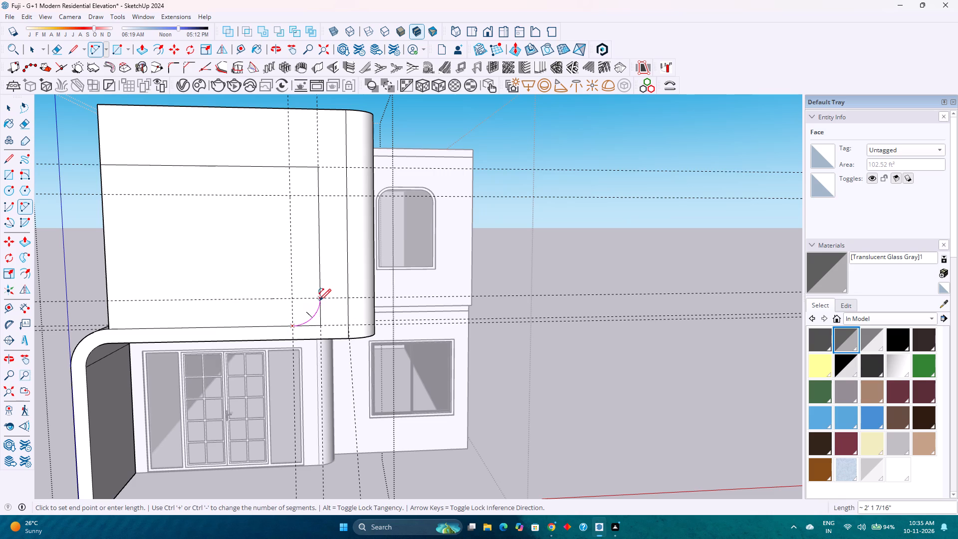
{"action": "double_click", "coordinate": [319, 300]}
{"action": "left_click", "coordinate": [290, 166]}
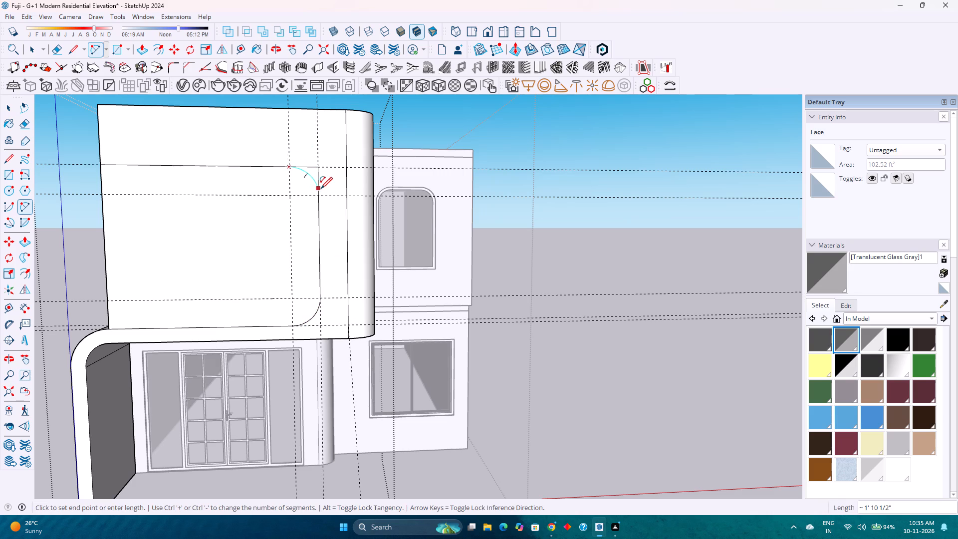
{"action": "double_click", "coordinate": [319, 193]}
{"action": "key", "text": "space"}
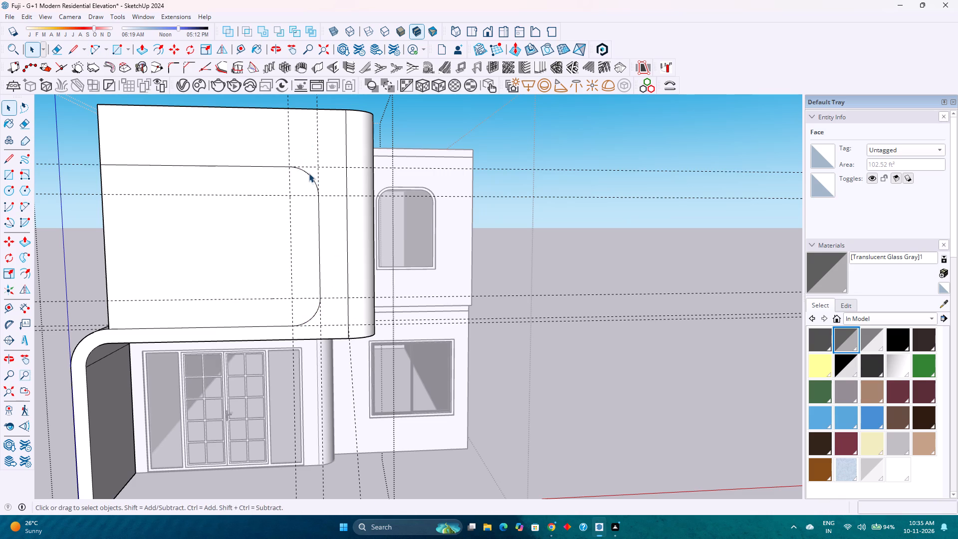
Set both the upper and lower corner arcs to 120 segments.
{"action": "left_click", "coordinate": [310, 176]}
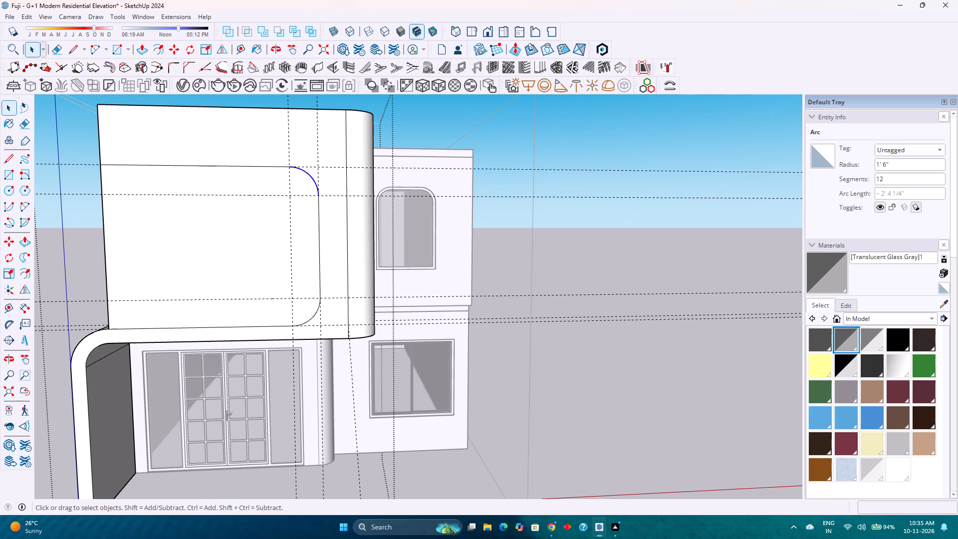
{"action": "left_click", "coordinate": [897, 174]}
{"action": "key", "text": "0"}
{"action": "key", "text": "Return"}
{"action": "left_click", "coordinate": [317, 312]}
{"action": "left_click", "coordinate": [896, 178]}
{"action": "key", "text": "0"}
{"action": "key", "text": "Return"}
Push the round-cornered face 7' back through the first-floor volume to cut the balcony opening in front of the doors.
{"action": "key", "text": "p"}
{"action": "left_click", "coordinate": [221, 269]}
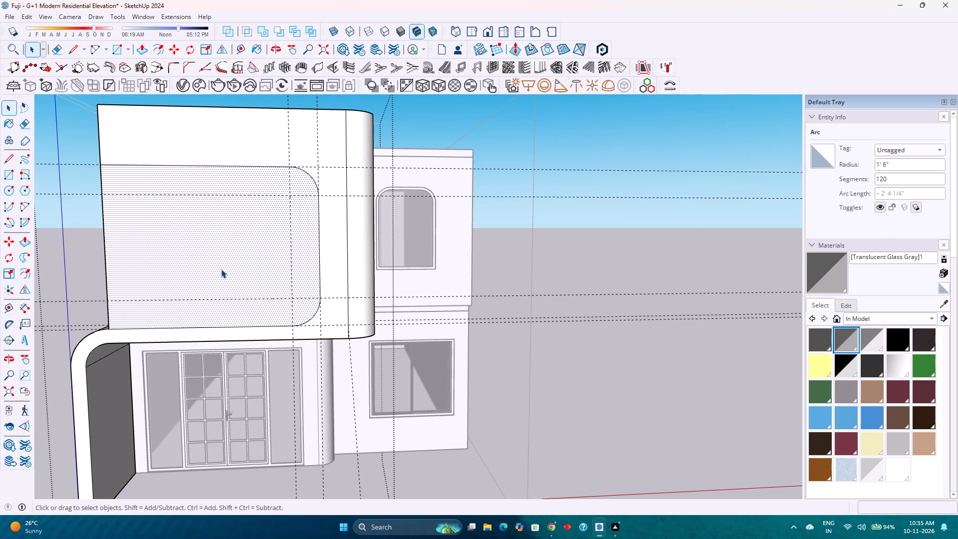
{"action": "key", "text": "p"}
{"action": "left_click", "coordinate": [221, 269]}
{"action": "middle_click_drag", "start_coordinate": [168, 257], "coordinate": [551, 300]}
{"action": "middle_click", "coordinate": [551, 300]}
{"action": "scroll", "coordinate": [544, 296], "scroll_direction": "down", "scroll_amount": 3}
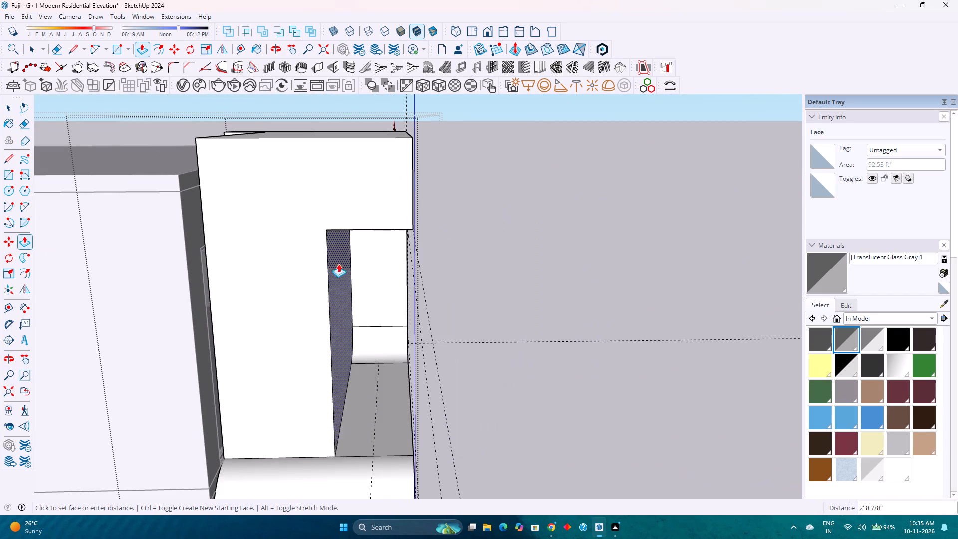
{"action": "left_click", "coordinate": [204, 196]}
{"action": "middle_click_drag", "start_coordinate": [375, 311], "coordinate": [190, 288]}
{"action": "scroll", "coordinate": [188, 286], "scroll_direction": "down", "scroll_amount": 2}
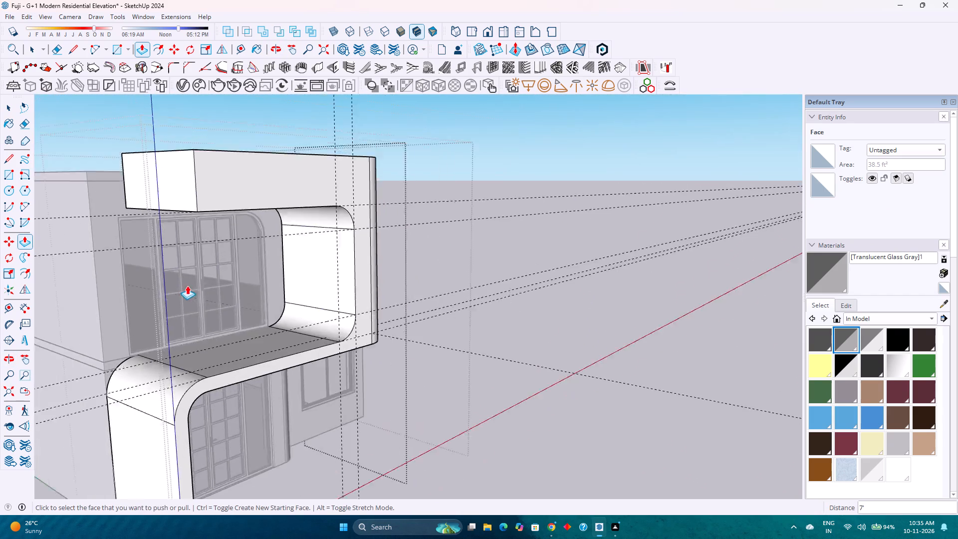
Examine the new balcony opening and its curved inner surfaces from the front, side and above.
{"action": "scroll", "coordinate": [187, 285], "scroll_direction": "down", "scroll_amount": 5}
{"action": "middle_click_drag", "start_coordinate": [272, 280], "coordinate": [388, 363], "text": "shift"}
{"action": "middle_click_drag", "start_coordinate": [417, 372], "coordinate": [263, 338]}
{"action": "scroll", "coordinate": [303, 319], "scroll_direction": "up", "scroll_amount": 4}
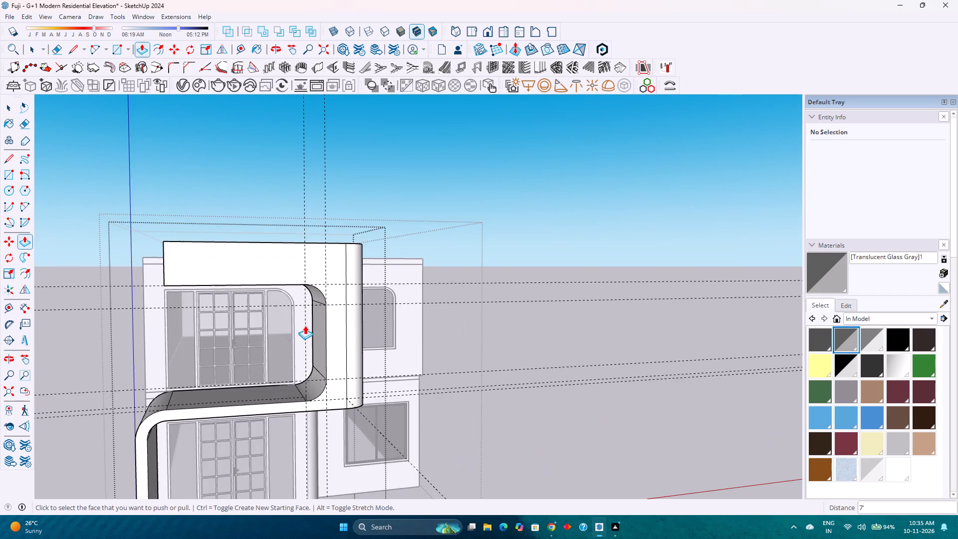
{"action": "scroll", "coordinate": [305, 325], "scroll_direction": "up", "scroll_amount": 3}
{"action": "middle_click_drag", "start_coordinate": [308, 328], "coordinate": [536, 325]}
{"action": "middle_click", "coordinate": [536, 325]}
{"action": "scroll", "coordinate": [389, 326], "scroll_direction": "down", "scroll_amount": 3}
{"action": "scroll", "coordinate": [308, 339], "scroll_direction": "up", "scroll_amount": 3}
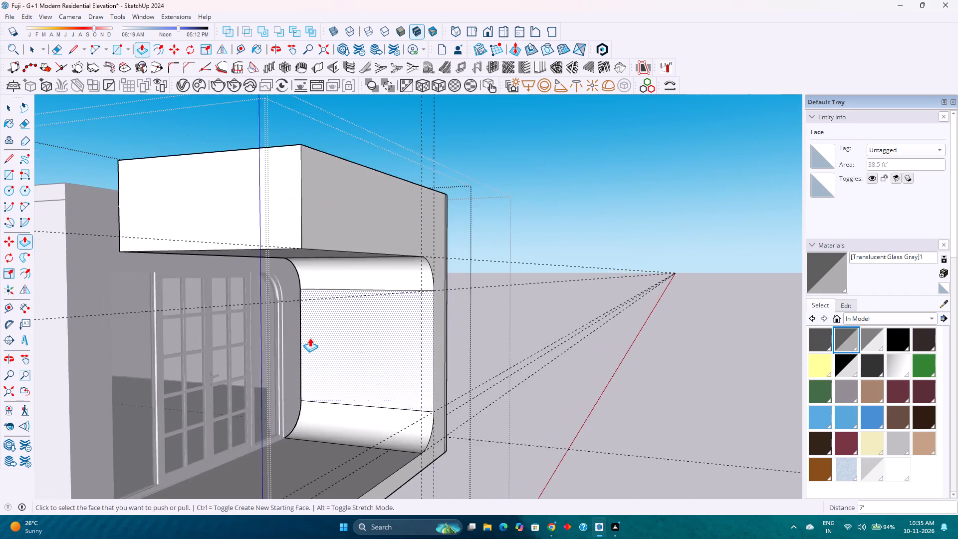
{"action": "scroll", "coordinate": [310, 338], "scroll_direction": "up", "scroll_amount": 2}
{"action": "middle_click_drag", "start_coordinate": [310, 338], "coordinate": [405, 293]}
{"action": "middle_click", "coordinate": [405, 293]}
{"action": "scroll", "coordinate": [415, 293], "scroll_direction": "down", "scroll_amount": 3}
{"action": "middle_click_drag", "start_coordinate": [502, 301], "coordinate": [283, 337]}
{"action": "scroll", "coordinate": [283, 332], "scroll_direction": "down", "scroll_amount": 3}
{"action": "middle_click_drag", "start_coordinate": [283, 332], "coordinate": [421, 329], "text": "shift"}
{"action": "middle_click_drag", "start_coordinate": [463, 328], "coordinate": [304, 370]}
{"action": "scroll", "coordinate": [304, 370], "scroll_direction": "down", "scroll_amount": 2}
{"action": "middle_click_drag", "start_coordinate": [302, 366], "coordinate": [395, 355]}
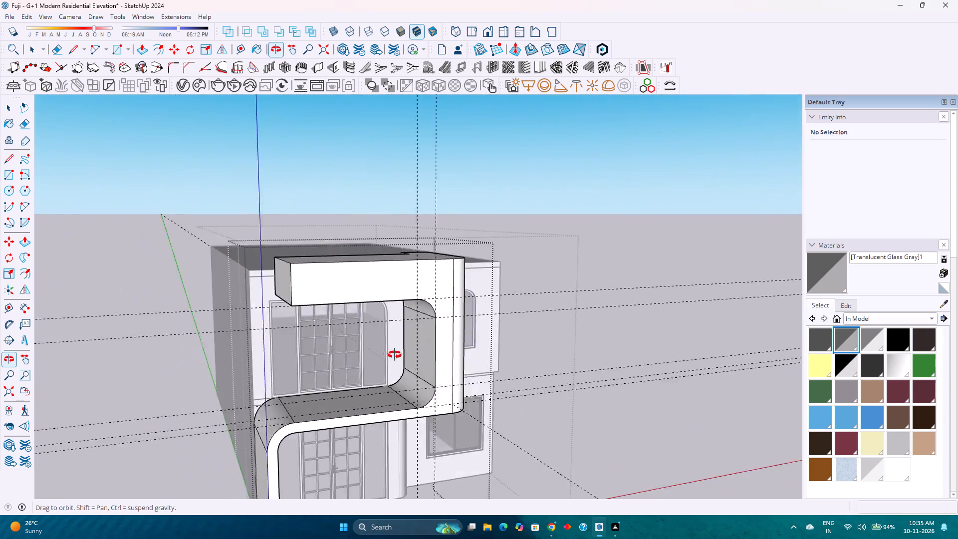
{"action": "middle_click_drag", "start_coordinate": [395, 355], "coordinate": [498, 346]}
{"action": "scroll", "coordinate": [507, 346], "scroll_direction": "up", "scroll_amount": 4}
{"action": "middle_click_drag", "start_coordinate": [587, 346], "coordinate": [405, 371]}
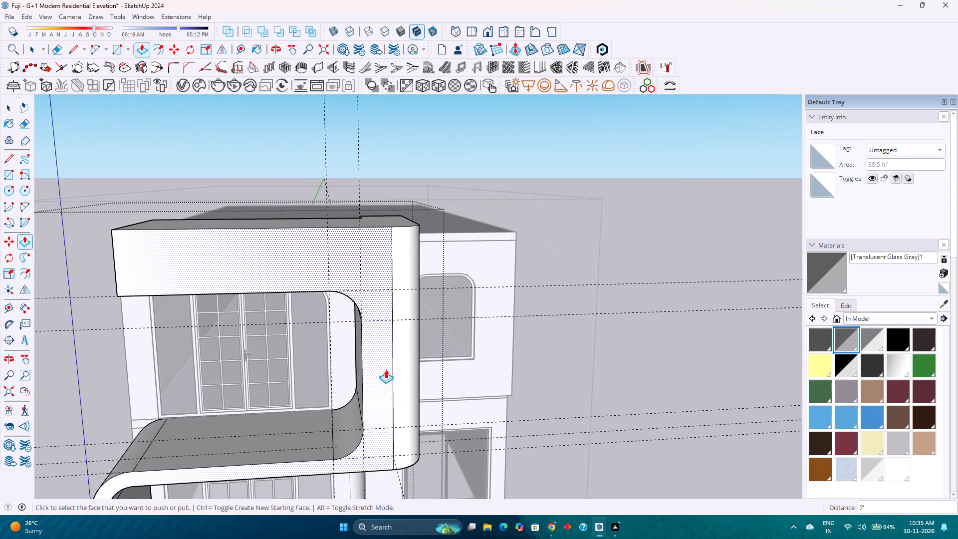
{"action": "scroll", "coordinate": [339, 367], "scroll_direction": "up", "scroll_amount": 4}
{"action": "middle_click_drag", "start_coordinate": [339, 366], "coordinate": [411, 352]}
{"action": "scroll", "coordinate": [412, 347], "scroll_direction": "down", "scroll_amount": 2}
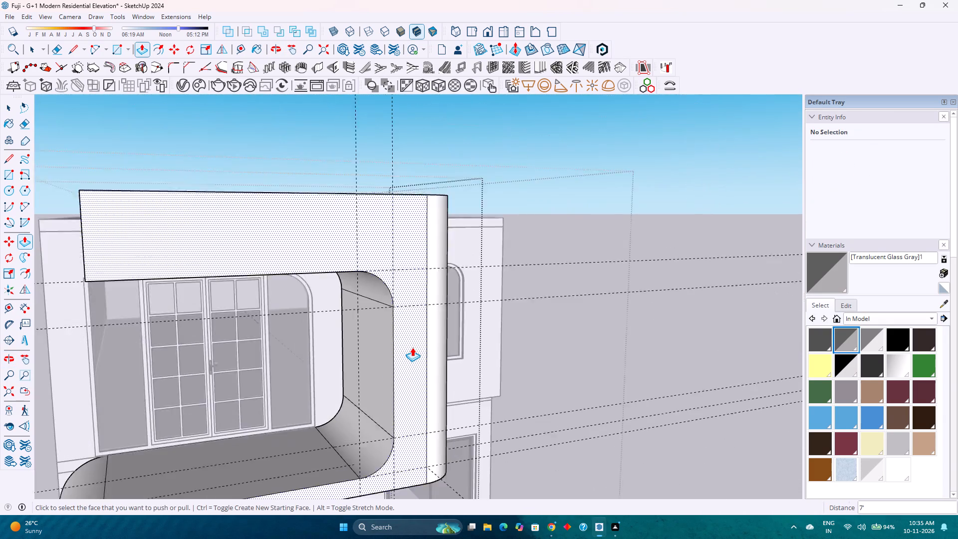
Examine the balcony opening's curved inner side wall and the surrounding frame from the front and the side.
{"action": "scroll", "coordinate": [412, 347], "scroll_direction": "down", "scroll_amount": 6}
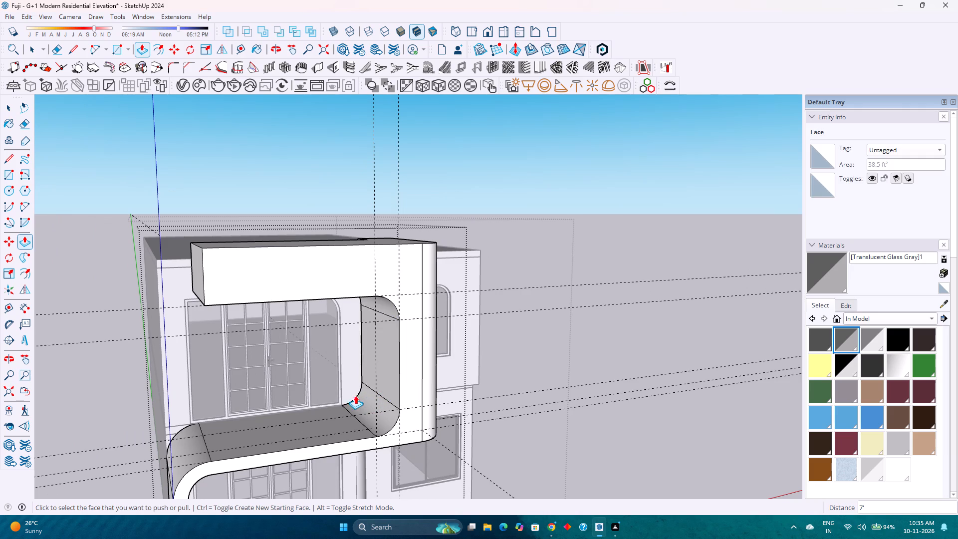
{"action": "middle_click_drag", "start_coordinate": [355, 392], "coordinate": [390, 349], "text": "shift"}
{"action": "middle_click_drag", "start_coordinate": [393, 347], "coordinate": [529, 363]}
{"action": "scroll", "coordinate": [619, 351], "scroll_direction": "up", "scroll_amount": 4}
{"action": "middle_click_drag", "start_coordinate": [617, 350], "coordinate": [513, 352], "text": "shift"}
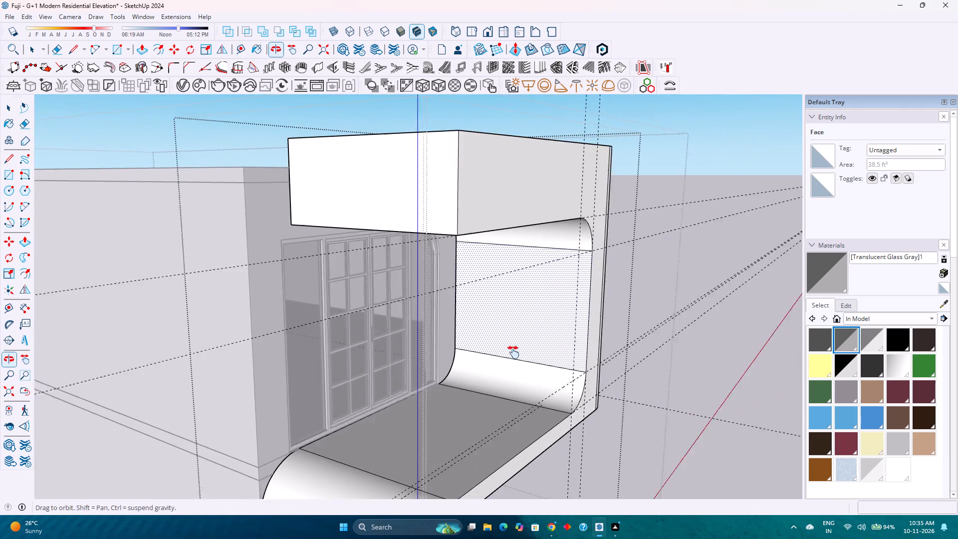
{"action": "middle_click_drag", "start_coordinate": [513, 352], "coordinate": [498, 353], "text": "shift"}
{"action": "scroll", "coordinate": [496, 354], "scroll_direction": "up", "scroll_amount": 4}
{"action": "scroll", "coordinate": [496, 354], "scroll_direction": "down", "scroll_amount": 7}
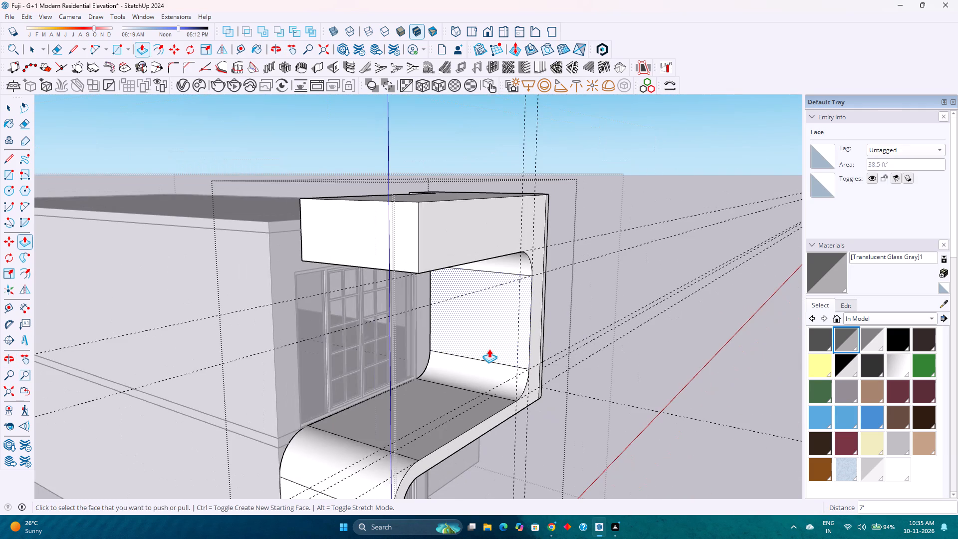
{"action": "scroll", "coordinate": [494, 340], "scroll_direction": "down", "scroll_amount": 4}
{"action": "middle_click_drag", "start_coordinate": [499, 341], "coordinate": [262, 319]}
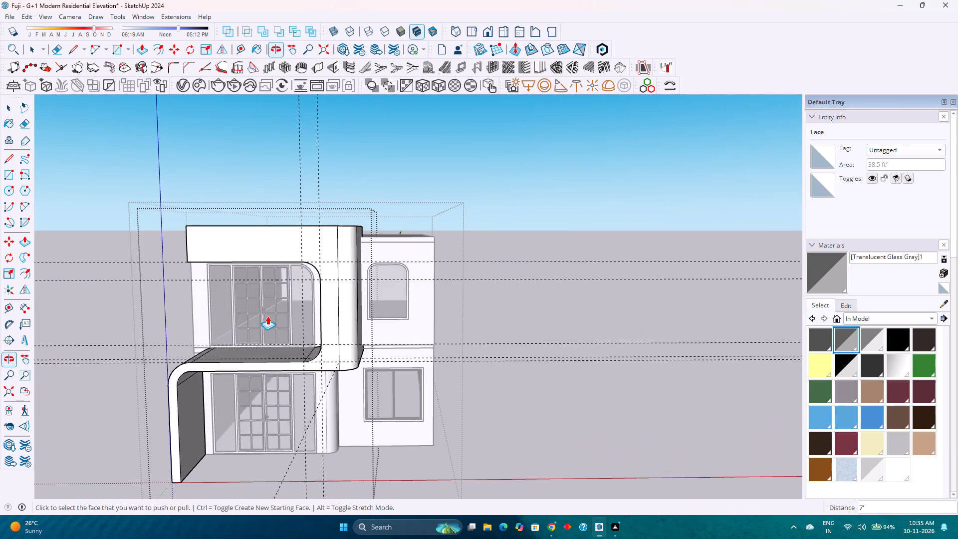
{"action": "scroll", "coordinate": [277, 311], "scroll_direction": "up", "scroll_amount": 3}
{"action": "middle_click_drag", "start_coordinate": [283, 311], "coordinate": [545, 296]}
{"action": "middle_click", "coordinate": [545, 296]}
{"action": "scroll", "coordinate": [702, 295], "scroll_direction": "up", "scroll_amount": 4}
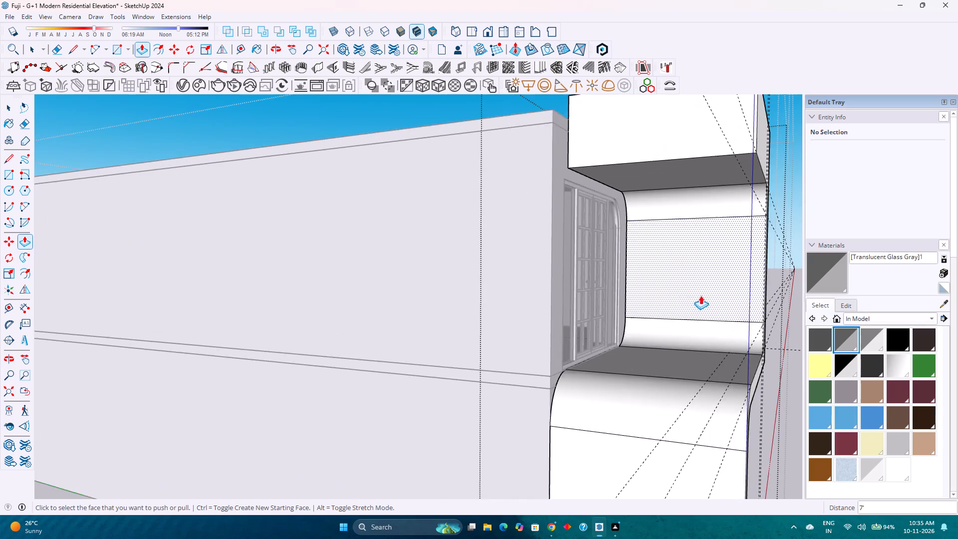
{"action": "scroll", "coordinate": [701, 295], "scroll_direction": "up", "scroll_amount": 5}
{"action": "middle_click_drag", "start_coordinate": [668, 294], "coordinate": [658, 293], "text": "shift"}
{"action": "middle_click_drag", "start_coordinate": [643, 289], "coordinate": [503, 264], "text": "shift"}
{"action": "middle_click_drag", "start_coordinate": [497, 264], "coordinate": [534, 281]}
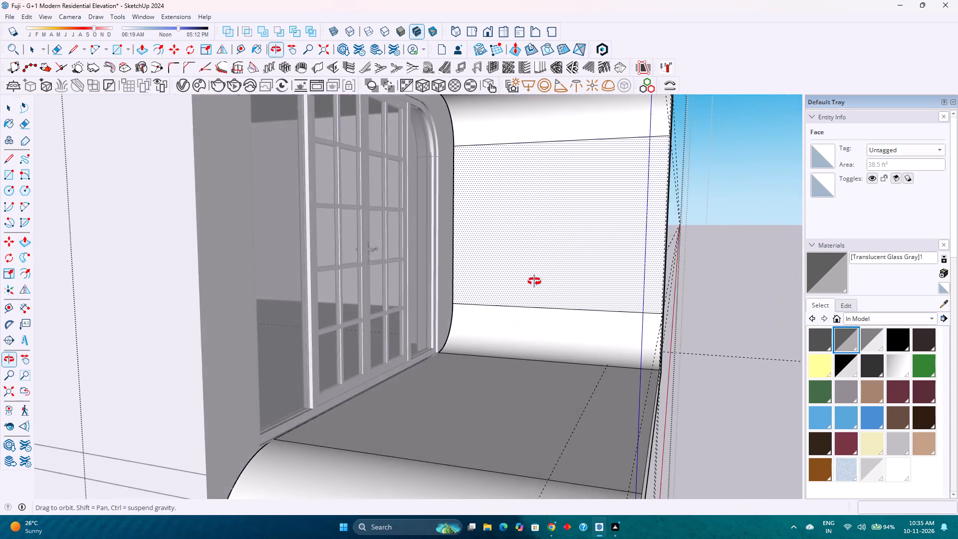
{"action": "middle_click_drag", "start_coordinate": [534, 281], "coordinate": [534, 282]}
{"action": "middle_click", "coordinate": [534, 282]}
{"action": "scroll", "coordinate": [536, 283], "scroll_direction": "up", "scroll_amount": 1}
{"action": "scroll", "coordinate": [537, 284], "scroll_direction": "down", "scroll_amount": 5}
{"action": "key", "text": "space"}
{"action": "scroll", "coordinate": [502, 247], "scroll_direction": "up", "scroll_amount": 3}
{"action": "scroll", "coordinate": [498, 243], "scroll_direction": "down", "scroll_amount": 8}
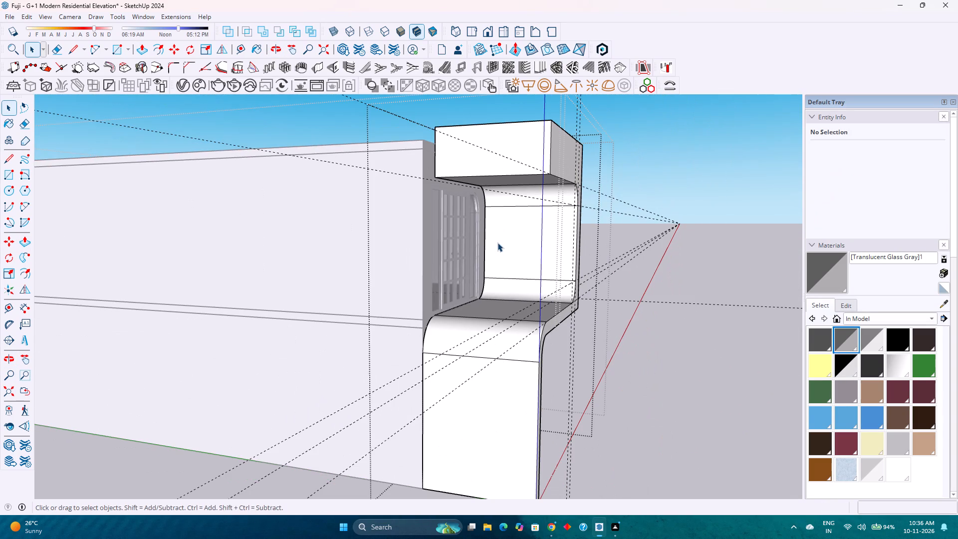
{"action": "scroll", "coordinate": [497, 243], "scroll_direction": "down", "scroll_amount": 3}
{"action": "scroll", "coordinate": [497, 243], "scroll_direction": "up", "scroll_amount": 3}
{"action": "scroll", "coordinate": [497, 243], "scroll_direction": "down", "scroll_amount": 2}
{"action": "middle_click_drag", "start_coordinate": [556, 272], "coordinate": [465, 299]}
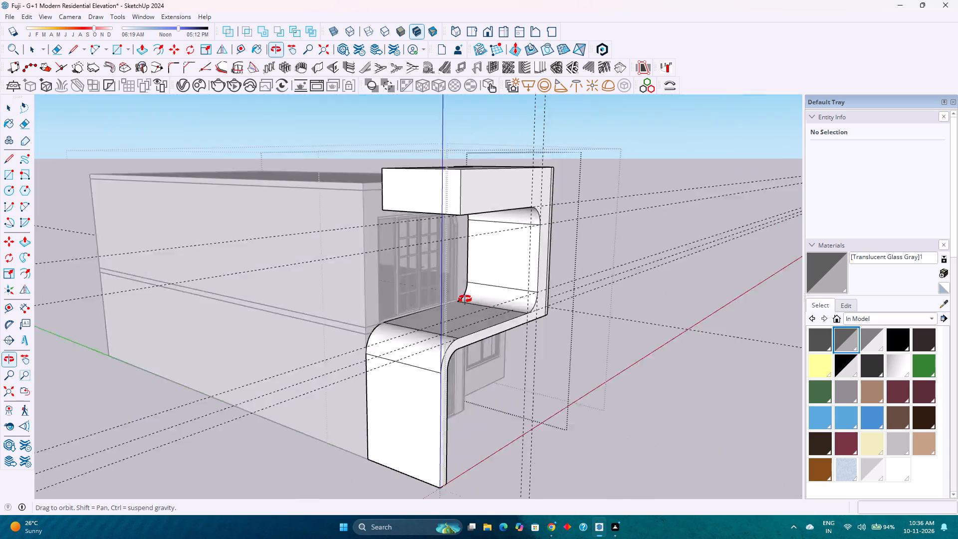
{"action": "middle_click_drag", "start_coordinate": [465, 299], "coordinate": [285, 408]}
{"action": "middle_click_drag", "start_coordinate": [285, 408], "coordinate": [289, 405]}
{"action": "middle_click_drag", "start_coordinate": [289, 405], "coordinate": [570, 249]}
Copy the front vertical edge and both corner arcs of the balcony's inner side wall 1' back along the green axis.
{"action": "scroll", "coordinate": [555, 225], "scroll_direction": "up", "scroll_amount": 2}
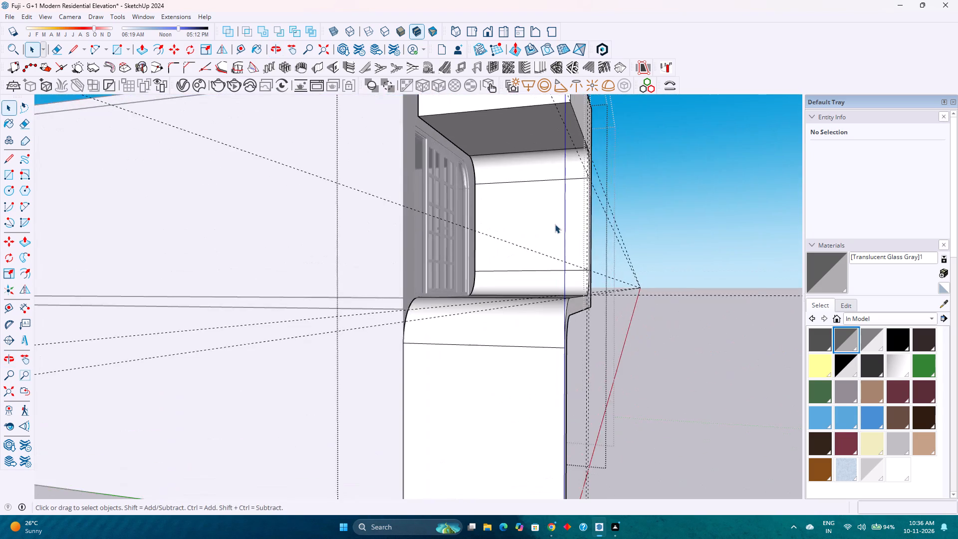
{"action": "scroll", "coordinate": [555, 224], "scroll_direction": "up", "scroll_amount": 4}
{"action": "middle_click_drag", "start_coordinate": [553, 224], "coordinate": [464, 263]}
{"action": "middle_click", "coordinate": [464, 263]}
{"action": "scroll", "coordinate": [502, 273], "scroll_direction": "up", "scroll_amount": 4}
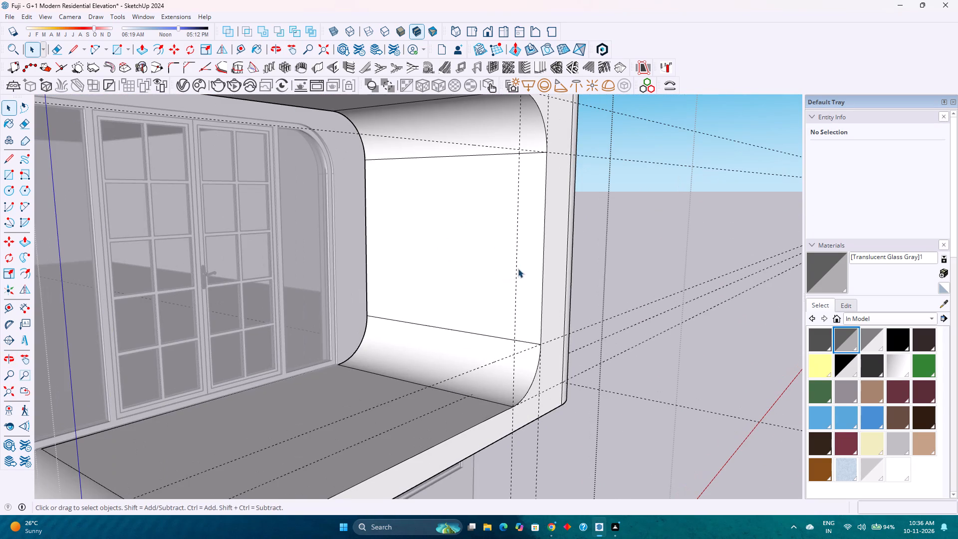
{"action": "left_click", "coordinate": [543, 262]}
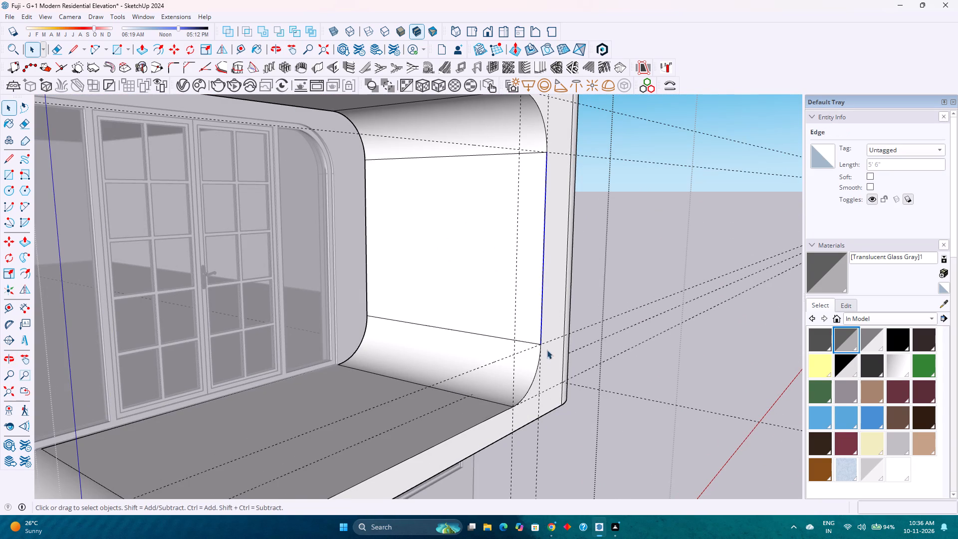
{"action": "left_click", "coordinate": [533, 382], "text": "ctrl"}
{"action": "scroll", "coordinate": [541, 287], "scroll_direction": "down", "scroll_amount": 3}
{"action": "middle_click_drag", "start_coordinate": [531, 274], "coordinate": [531, 340], "text": "shift"}
{"action": "scroll", "coordinate": [540, 254], "scroll_direction": "up", "scroll_amount": 4}
{"action": "scroll", "coordinate": [556, 197], "scroll_direction": "up", "scroll_amount": 2}
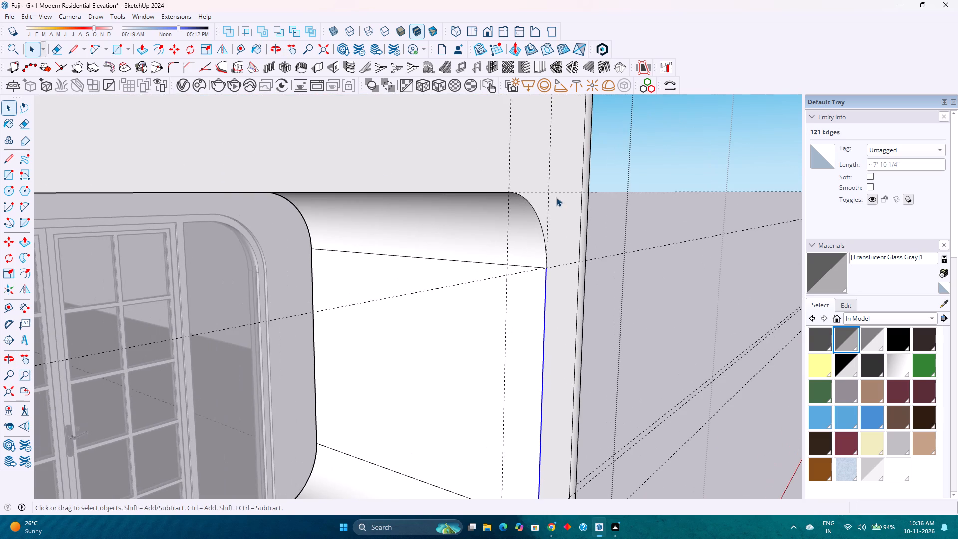
{"action": "left_click", "coordinate": [535, 210], "text": "ctrl"}
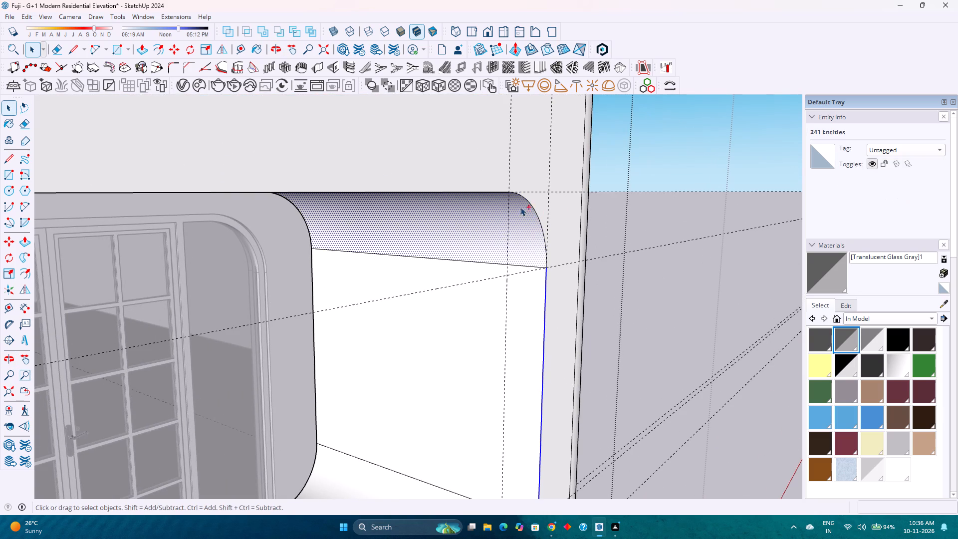
{"action": "left_click", "coordinate": [529, 201], "text": "ctrl"}
{"action": "scroll", "coordinate": [539, 213], "scroll_direction": "up", "scroll_amount": 2}
{"action": "middle_click_drag", "start_coordinate": [539, 213], "coordinate": [461, 191]}
{"action": "scroll", "coordinate": [529, 218], "scroll_direction": "up", "scroll_amount": 9}
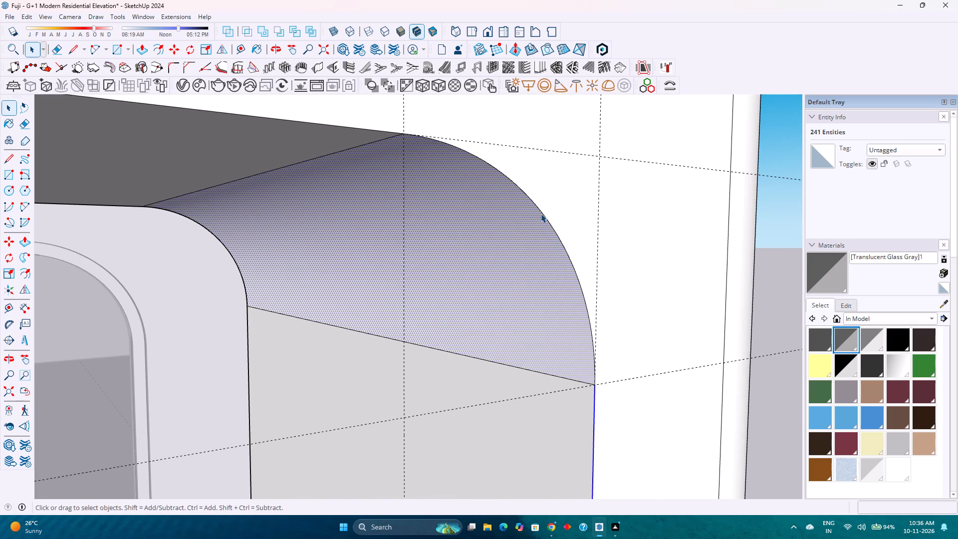
{"action": "left_click", "coordinate": [551, 227], "text": "ctrl"}
{"action": "right_click", "coordinate": [551, 227]}
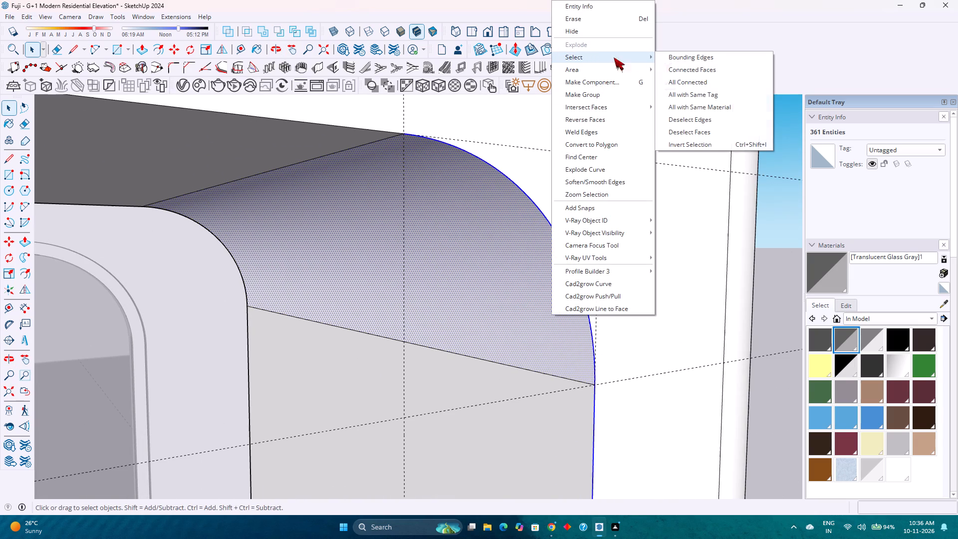
{"action": "left_click", "coordinate": [725, 132]}
{"action": "scroll", "coordinate": [434, 229], "scroll_direction": "down", "scroll_amount": 4}
{"action": "middle_click_drag", "start_coordinate": [411, 233], "coordinate": [620, 187]}
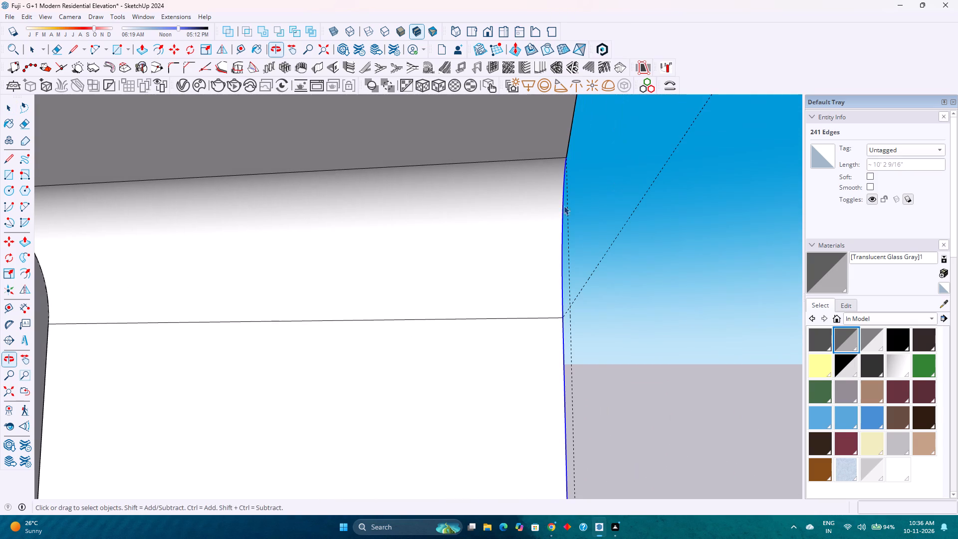
{"action": "key", "text": "m"}
{"action": "left_click", "coordinate": [566, 158]}
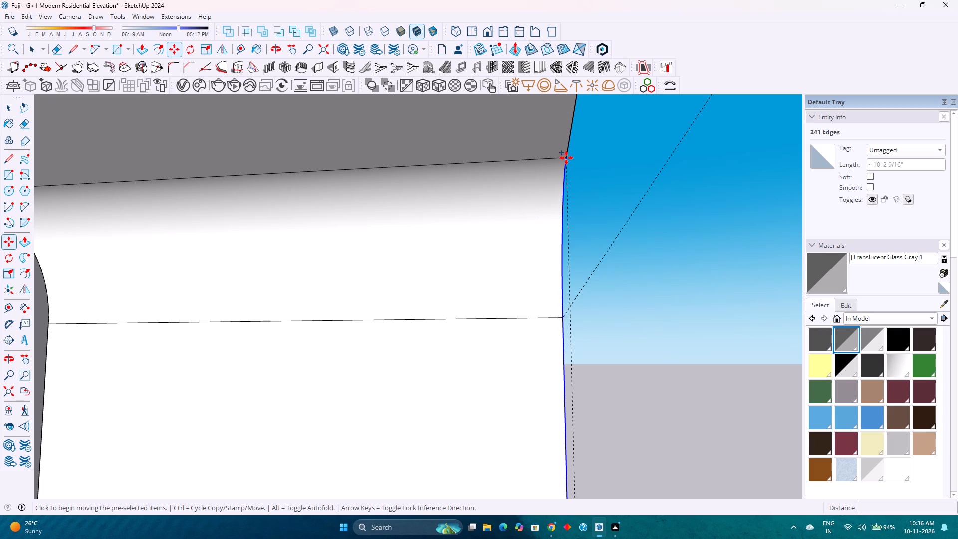
{"action": "key", "text": "Left"}
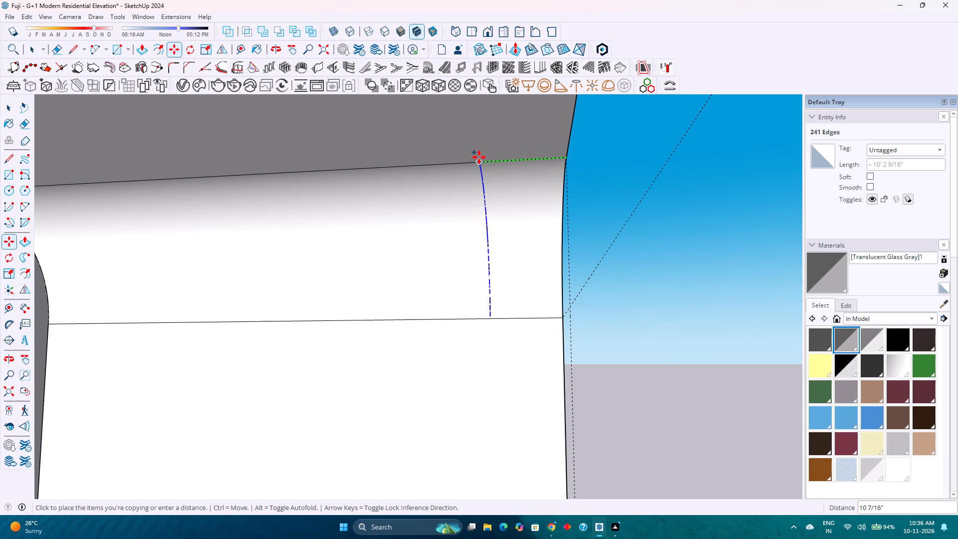
{"action": "type", "text": "1'"}
{"action": "key", "text": "Return"}
Copy the new edge and arc profile another 5' back toward the doors along the green axis.
{"action": "scroll", "coordinate": [481, 159], "scroll_direction": "down", "scroll_amount": 4}
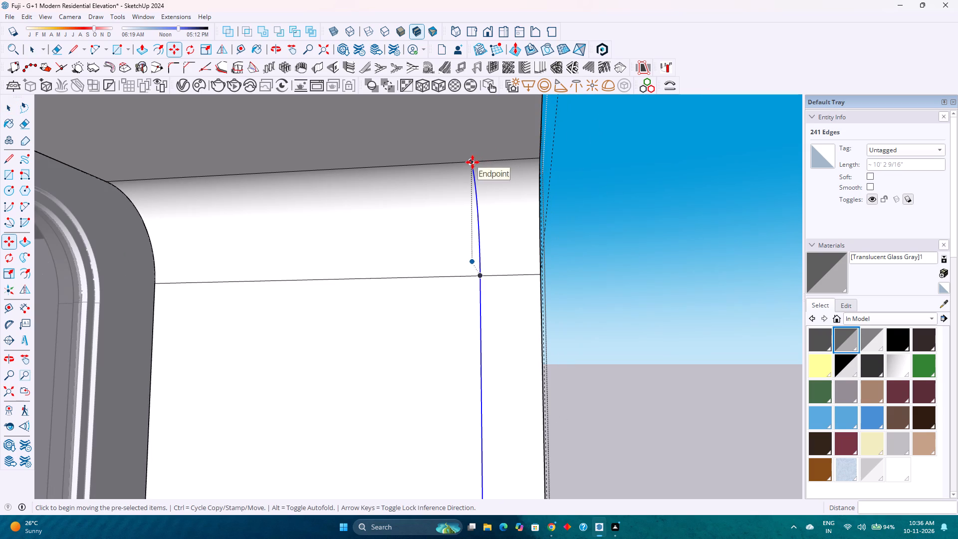
{"action": "left_click", "coordinate": [473, 162]}
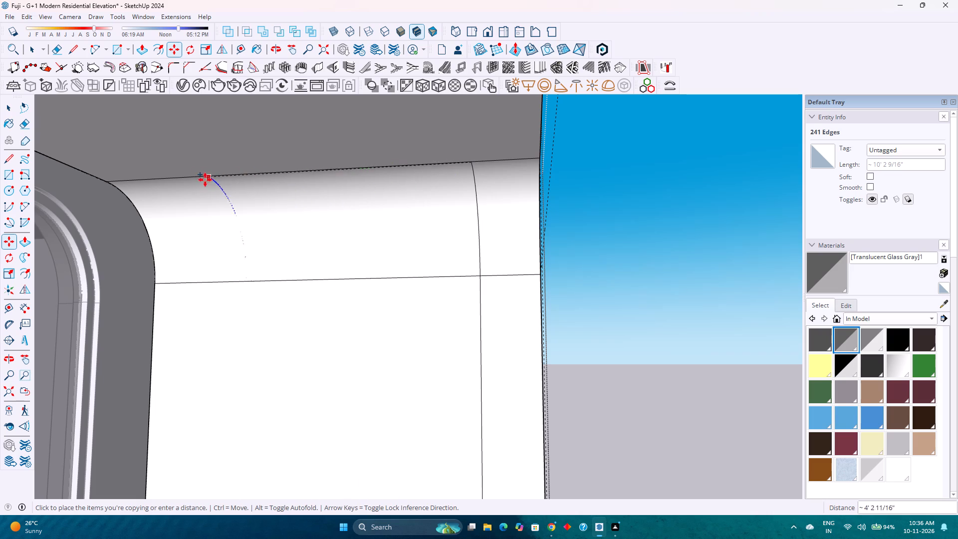
{"action": "key", "text": "Left"}
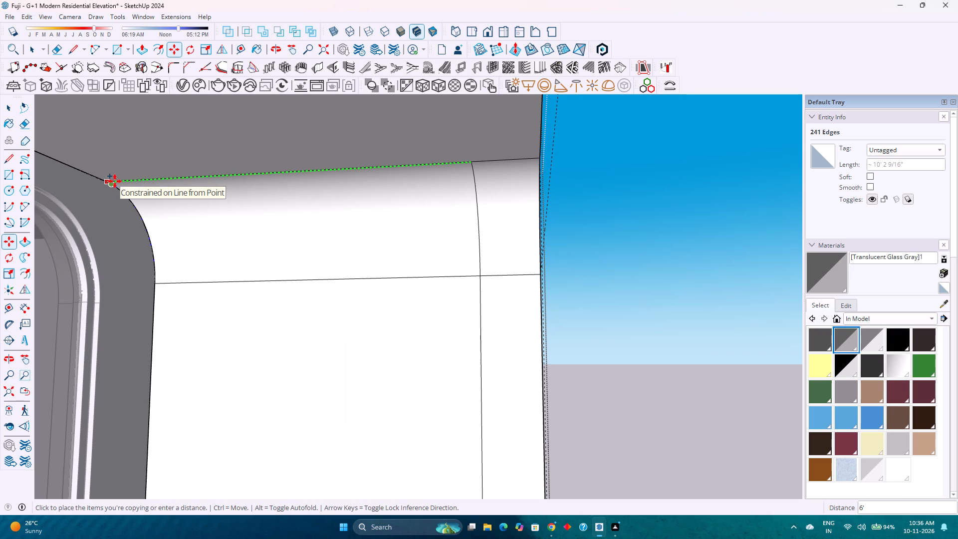
{"action": "type", "text": "5'"}
{"action": "key", "text": "Return"}
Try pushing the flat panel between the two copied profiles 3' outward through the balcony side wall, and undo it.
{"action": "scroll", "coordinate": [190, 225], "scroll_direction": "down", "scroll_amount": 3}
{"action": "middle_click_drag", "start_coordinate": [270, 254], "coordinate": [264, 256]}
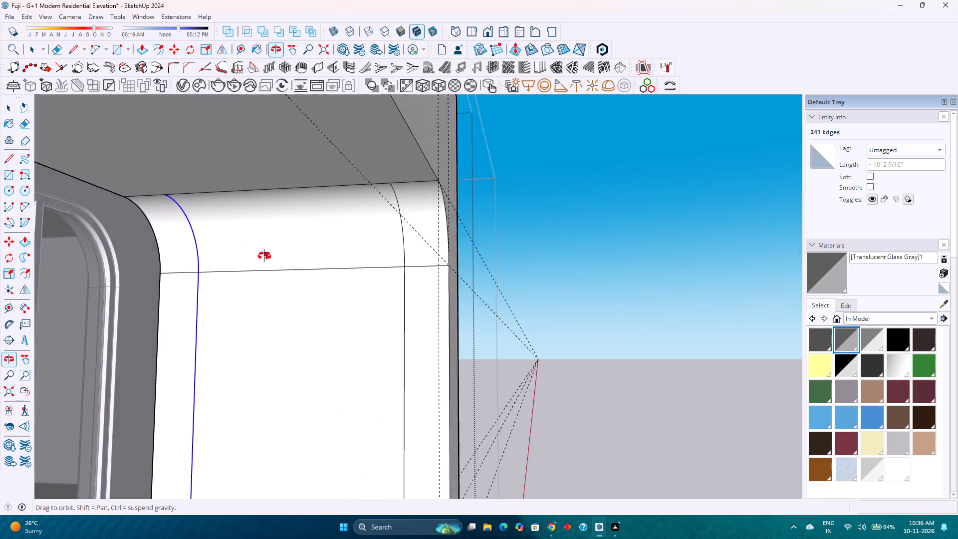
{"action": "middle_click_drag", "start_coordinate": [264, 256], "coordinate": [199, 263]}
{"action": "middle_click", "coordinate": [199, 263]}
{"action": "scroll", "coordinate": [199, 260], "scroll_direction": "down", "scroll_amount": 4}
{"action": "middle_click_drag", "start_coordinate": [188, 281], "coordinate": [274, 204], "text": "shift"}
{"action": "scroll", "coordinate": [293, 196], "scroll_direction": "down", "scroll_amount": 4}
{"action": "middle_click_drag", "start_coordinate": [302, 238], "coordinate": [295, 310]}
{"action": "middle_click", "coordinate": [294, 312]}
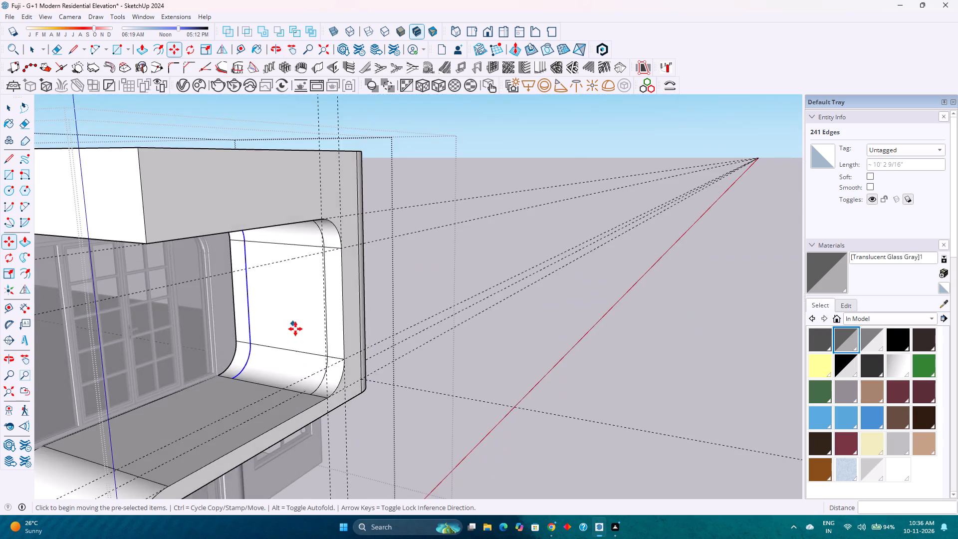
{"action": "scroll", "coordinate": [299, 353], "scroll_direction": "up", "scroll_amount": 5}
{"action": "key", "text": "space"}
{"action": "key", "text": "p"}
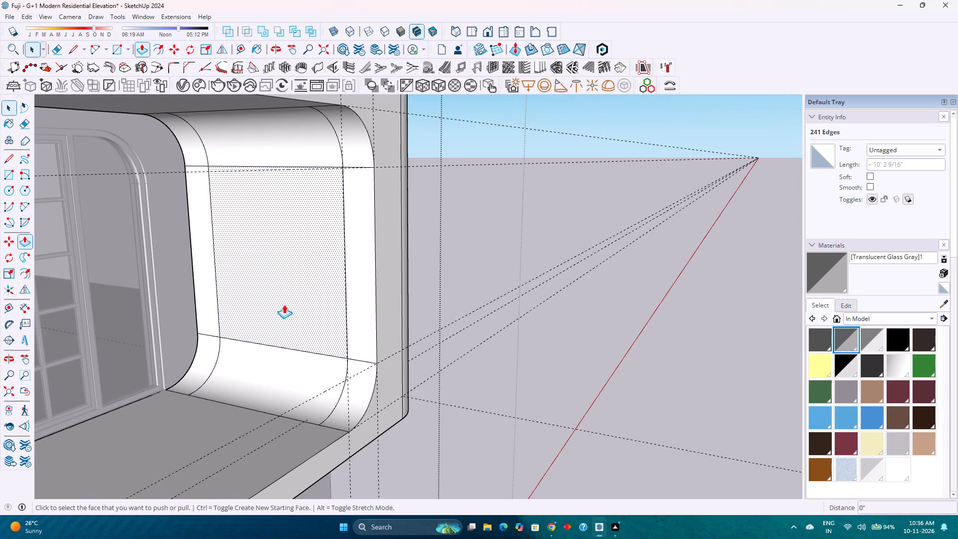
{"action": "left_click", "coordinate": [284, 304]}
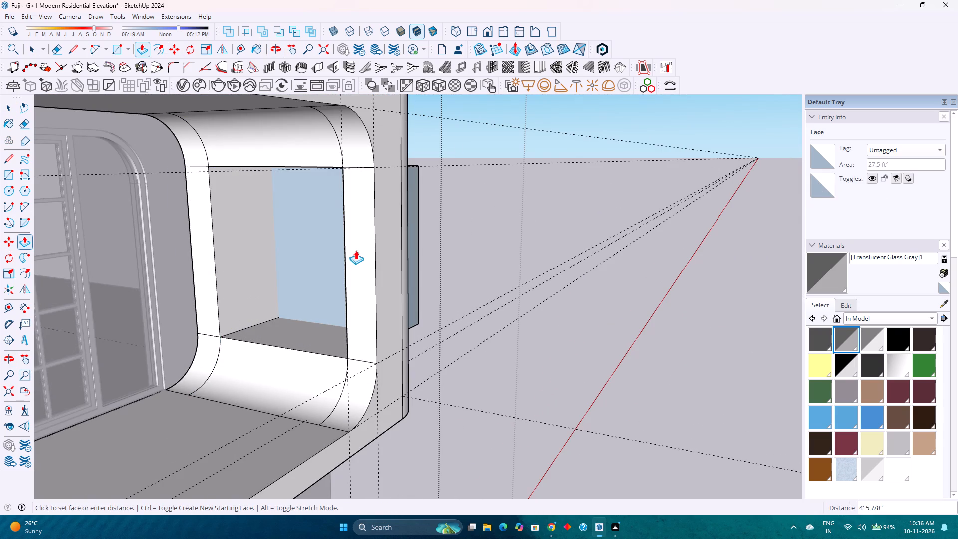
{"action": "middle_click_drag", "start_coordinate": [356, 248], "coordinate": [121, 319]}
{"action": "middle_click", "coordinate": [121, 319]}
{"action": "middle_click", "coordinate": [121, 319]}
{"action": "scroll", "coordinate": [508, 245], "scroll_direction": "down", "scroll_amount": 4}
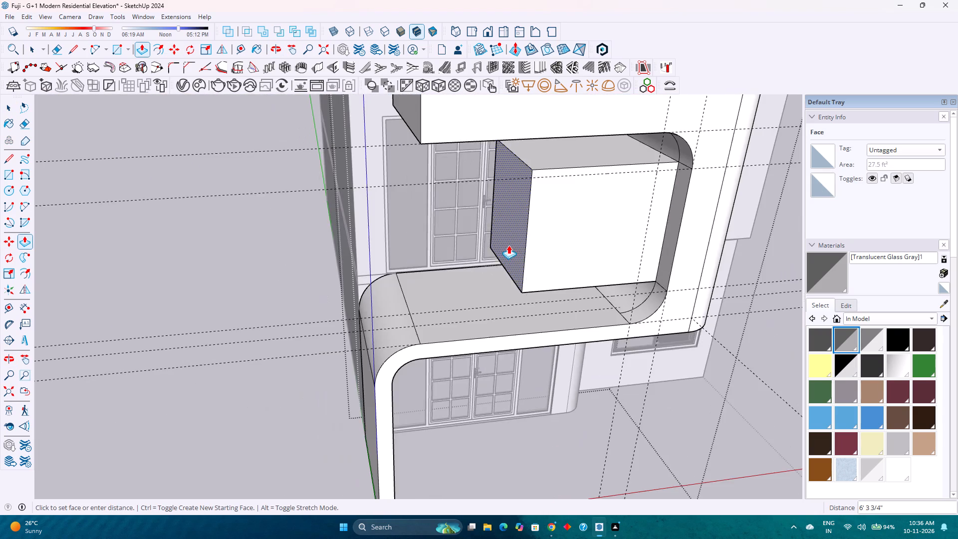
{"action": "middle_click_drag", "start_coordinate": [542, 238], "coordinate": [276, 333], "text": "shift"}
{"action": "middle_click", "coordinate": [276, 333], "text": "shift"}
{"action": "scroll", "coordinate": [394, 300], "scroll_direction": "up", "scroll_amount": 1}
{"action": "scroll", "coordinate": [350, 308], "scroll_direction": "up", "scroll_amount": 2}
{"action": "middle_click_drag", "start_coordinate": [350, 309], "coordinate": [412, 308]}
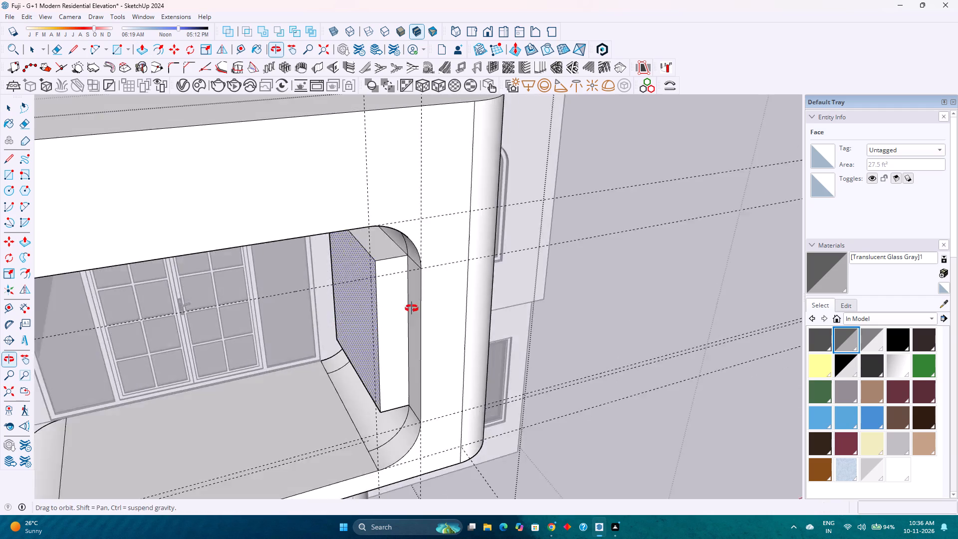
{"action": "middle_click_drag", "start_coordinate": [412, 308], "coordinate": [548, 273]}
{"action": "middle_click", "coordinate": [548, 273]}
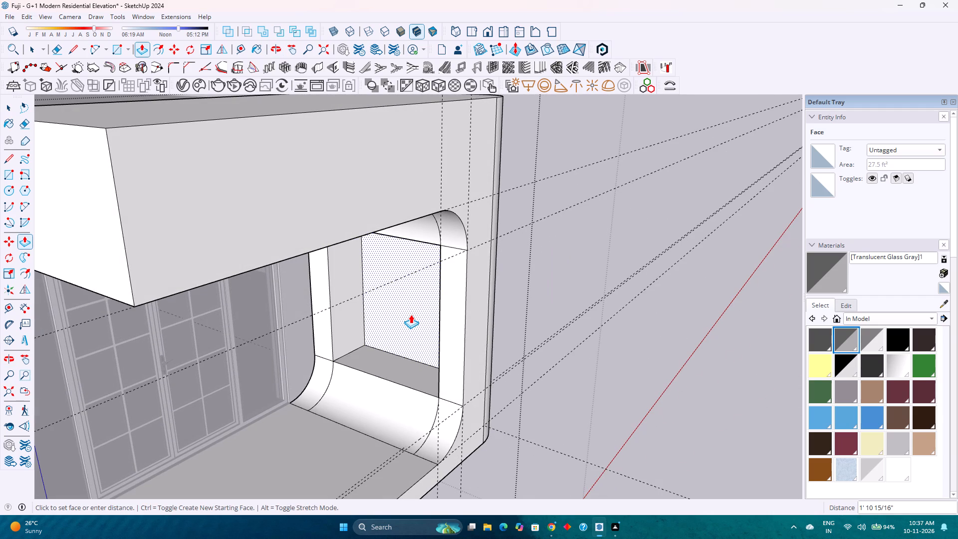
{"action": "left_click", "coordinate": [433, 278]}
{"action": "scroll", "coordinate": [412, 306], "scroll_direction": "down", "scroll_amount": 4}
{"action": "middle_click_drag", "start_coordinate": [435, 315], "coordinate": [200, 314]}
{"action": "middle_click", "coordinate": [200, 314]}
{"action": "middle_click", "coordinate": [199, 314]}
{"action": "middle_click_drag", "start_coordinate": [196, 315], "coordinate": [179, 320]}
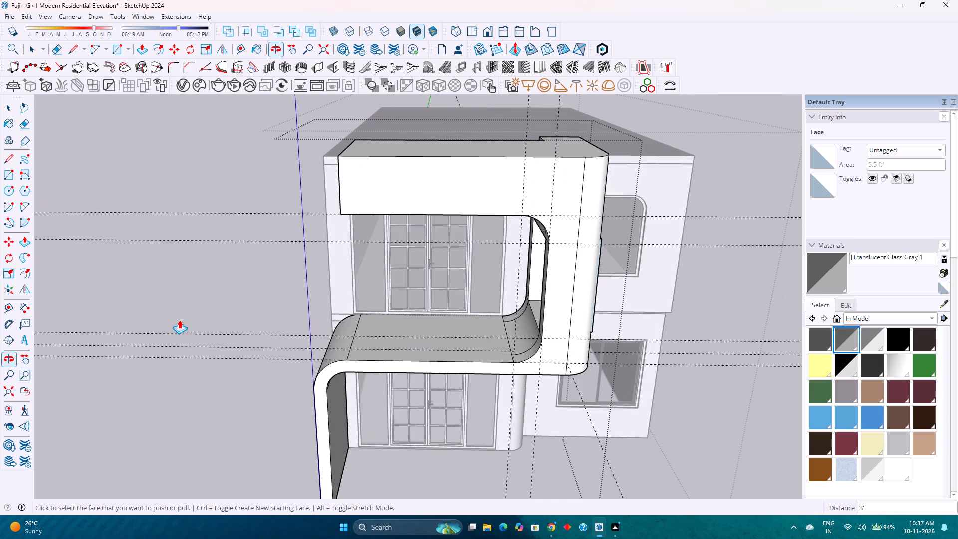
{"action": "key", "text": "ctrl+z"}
Push the flat panel between the two copied profiles 2' outward through the balcony side wall.
{"action": "middle_click_drag", "start_coordinate": [460, 296], "coordinate": [427, 342], "text": "shift"}
{"action": "middle_click", "coordinate": [427, 342], "text": "shift"}
{"action": "middle_click_drag", "start_coordinate": [425, 341], "coordinate": [588, 331]}
{"action": "middle_click_drag", "start_coordinate": [592, 330], "coordinate": [612, 325]}
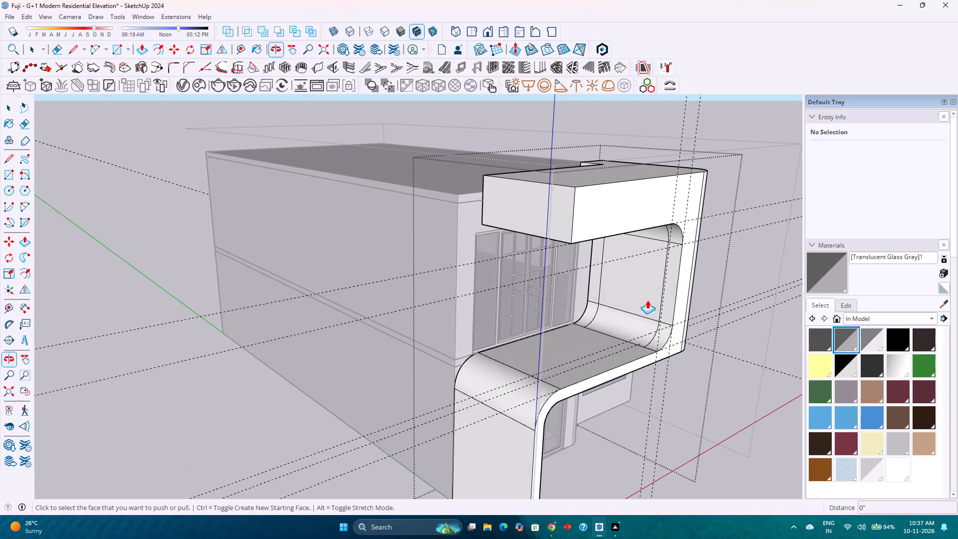
{"action": "left_click", "coordinate": [634, 281]}
{"action": "middle_click_drag", "start_coordinate": [671, 271], "coordinate": [664, 278]}
{"action": "middle_click_drag", "start_coordinate": [662, 280], "coordinate": [655, 285]}
{"action": "middle_click_drag", "start_coordinate": [651, 289], "coordinate": [552, 353]}
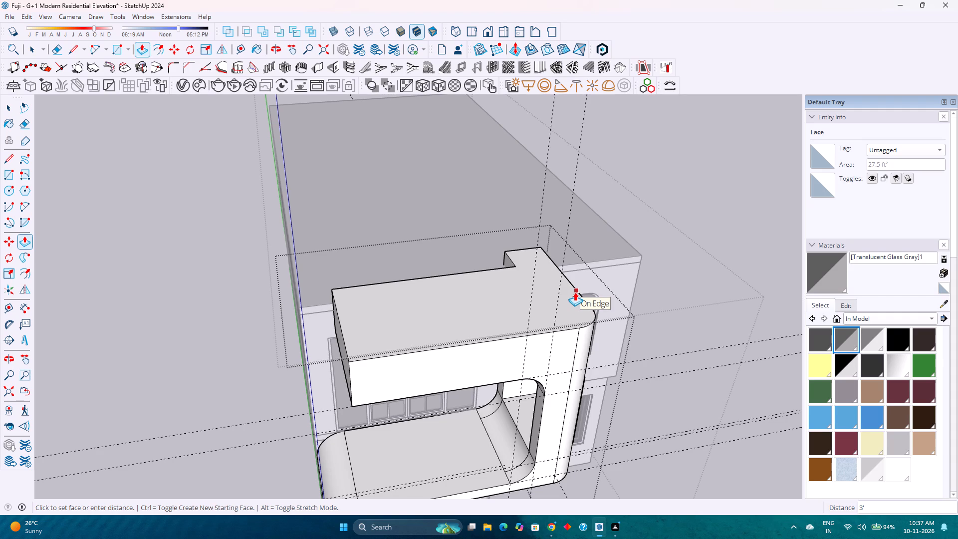
{"action": "type", "text": "2'"}
{"action": "key", "text": "Return"}
Delete the lower curved surface between the two profiles and the ledge at the base of the pushed-out recess.
{"action": "middle_click_drag", "start_coordinate": [497, 377], "coordinate": [587, 307]}
{"action": "scroll", "coordinate": [501, 396], "scroll_direction": "down", "scroll_amount": 2}
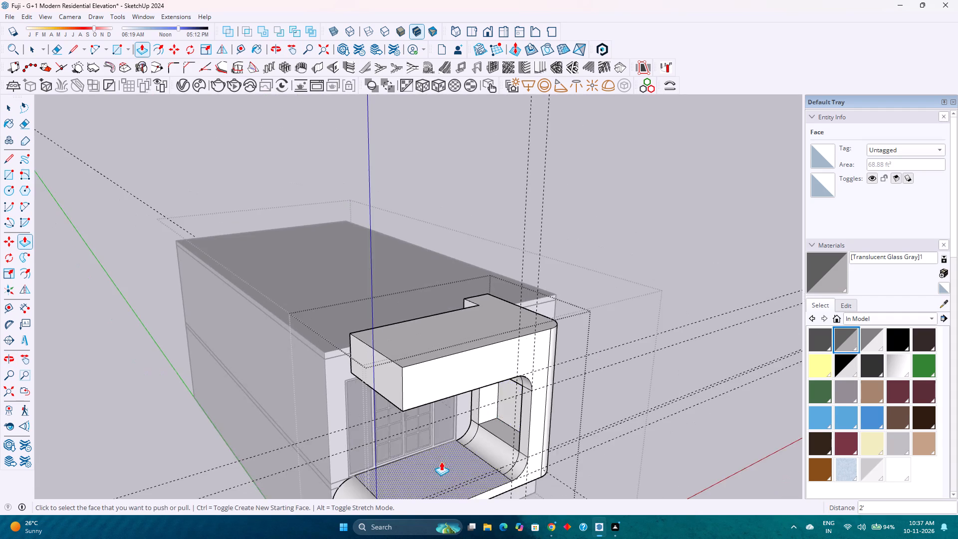
{"action": "middle_click_drag", "start_coordinate": [441, 456], "coordinate": [503, 380], "text": "shift"}
{"action": "scroll", "coordinate": [565, 366], "scroll_direction": "up", "scroll_amount": 2}
{"action": "key", "text": "space"}
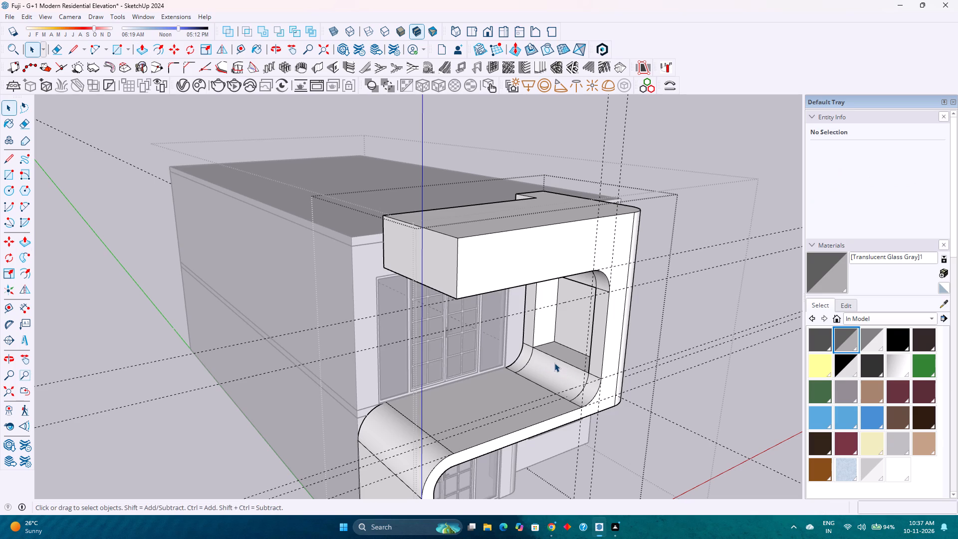
{"action": "left_click", "coordinate": [554, 363]}
{"action": "scroll", "coordinate": [552, 363], "scroll_direction": "up", "scroll_amount": 3}
{"action": "key", "text": "Delete"}
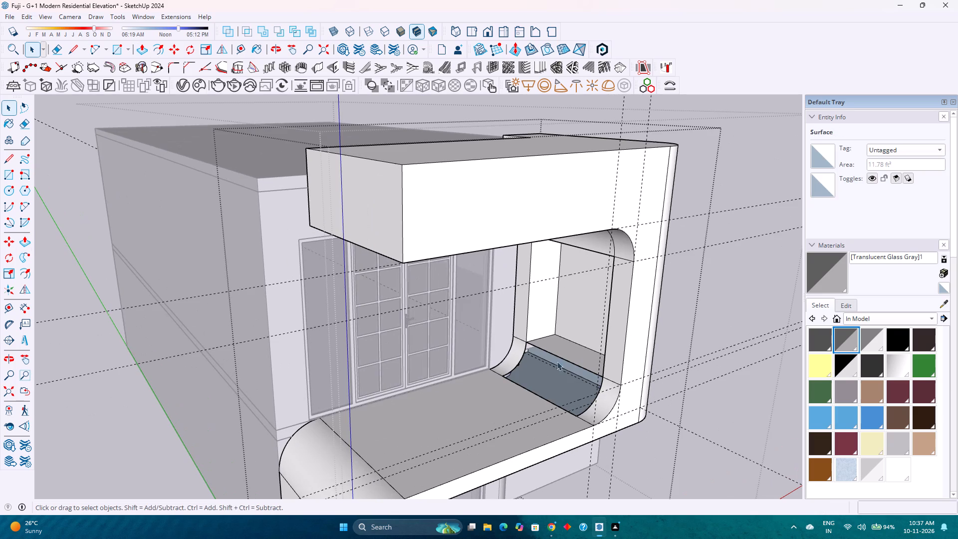
{"action": "left_click", "coordinate": [561, 358]}
{"action": "key", "text": "Delete"}
{"action": "scroll", "coordinate": [555, 358], "scroll_direction": "up", "scroll_amount": 3}
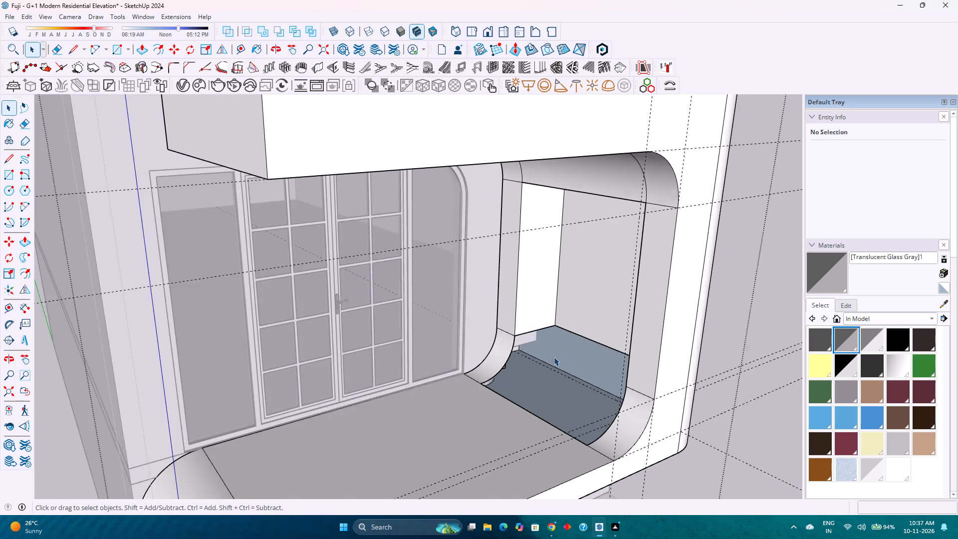
Delete the recess's top face, the upper curved surface between the profiles, and the leftover edge across the opening.
{"action": "middle_click_drag", "start_coordinate": [553, 357], "coordinate": [570, 306]}
{"action": "middle_click", "coordinate": [573, 306]}
{"action": "middle_click", "coordinate": [578, 309]}
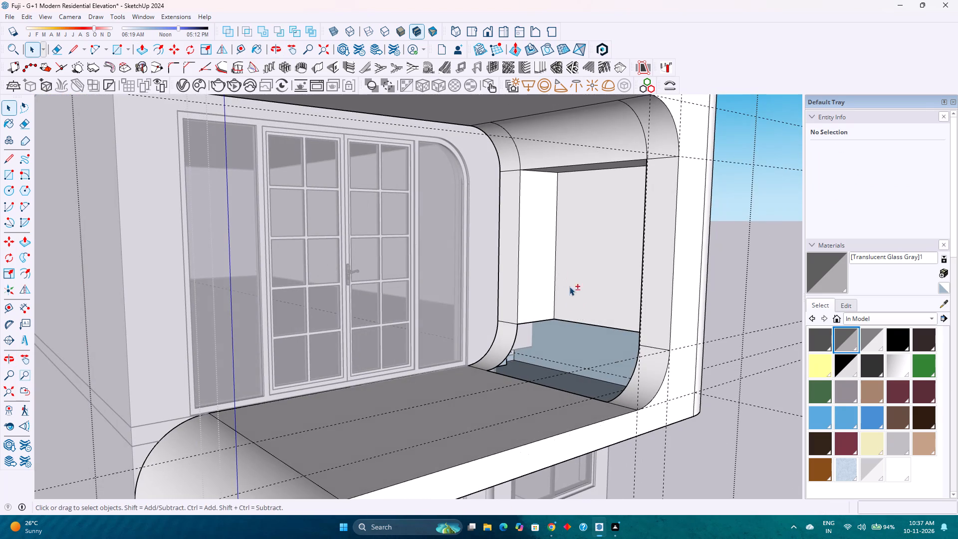
{"action": "middle_click_drag", "start_coordinate": [569, 286], "coordinate": [577, 333], "text": "shift"}
{"action": "middle_click_drag", "start_coordinate": [563, 321], "coordinate": [567, 290]}
{"action": "middle_click", "coordinate": [569, 287]}
{"action": "left_click", "coordinate": [583, 210]}
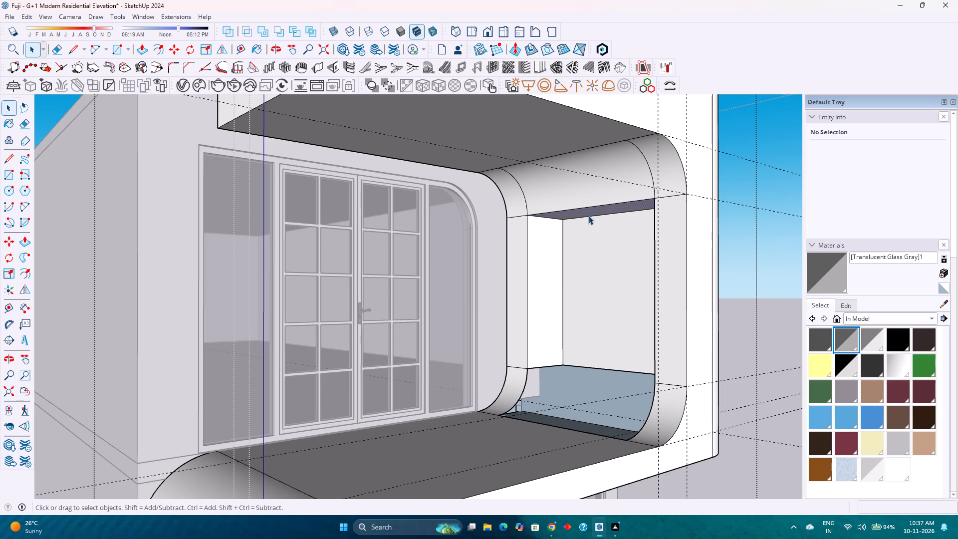
{"action": "key", "text": "Delete"}
{"action": "left_click", "coordinate": [573, 189]}
{"action": "key", "text": "Delete"}
{"action": "scroll", "coordinate": [580, 225], "scroll_direction": "up", "scroll_amount": 2}
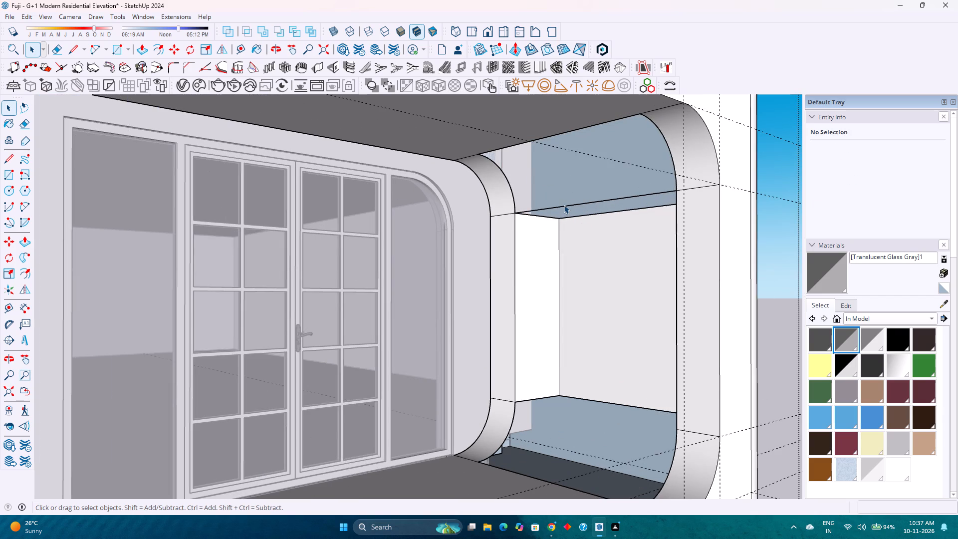
{"action": "left_click", "coordinate": [567, 206]}
{"action": "key", "text": "Delete"}
Close the recess's lower door-side end with a 1' 6" vertical line from the panel corner, joined to the profile's lower endpoint.
{"action": "middle_click_drag", "start_coordinate": [579, 230], "coordinate": [482, 193]}
{"action": "scroll", "coordinate": [502, 213], "scroll_direction": "up", "scroll_amount": 2}
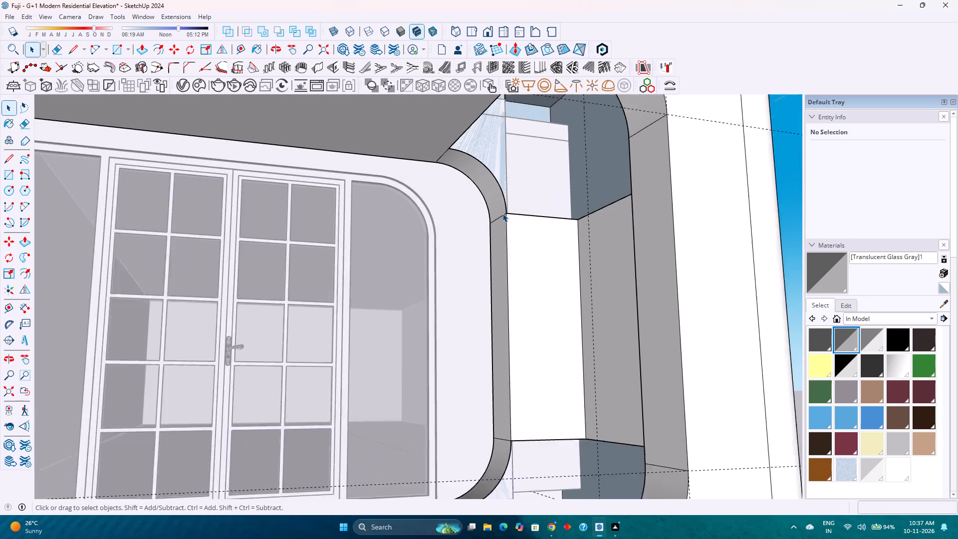
{"action": "scroll", "coordinate": [502, 213], "scroll_direction": "up", "scroll_amount": 1}
{"action": "scroll", "coordinate": [502, 213], "scroll_direction": "down", "scroll_amount": 3}
{"action": "middle_click_drag", "start_coordinate": [502, 213], "coordinate": [526, 234]}
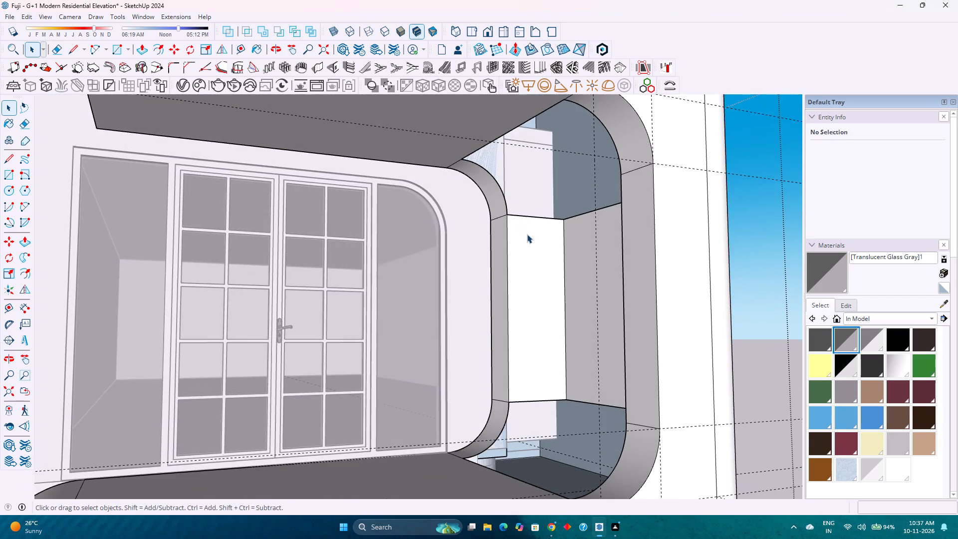
{"action": "scroll", "coordinate": [526, 234], "scroll_direction": "down", "scroll_amount": 2}
{"action": "key", "text": "l"}
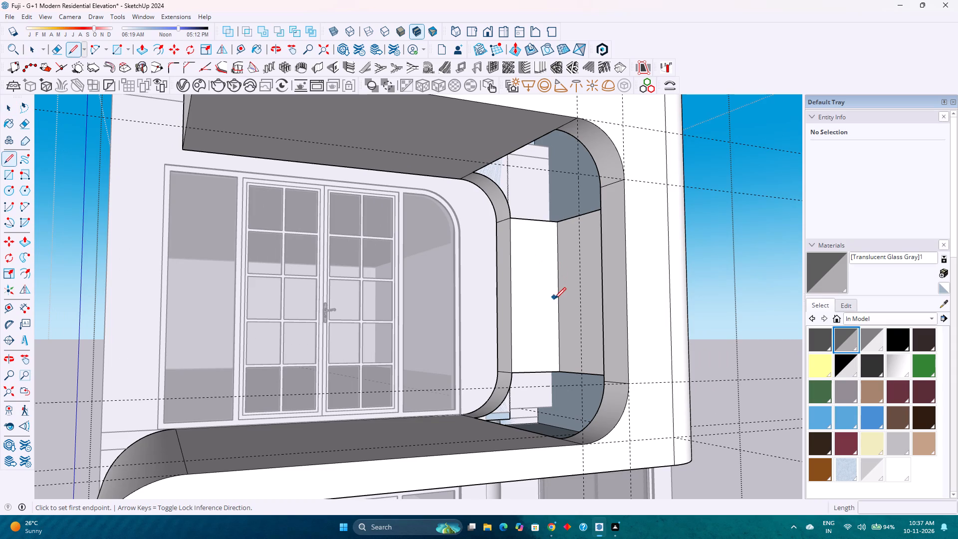
{"action": "left_click", "coordinate": [562, 368]}
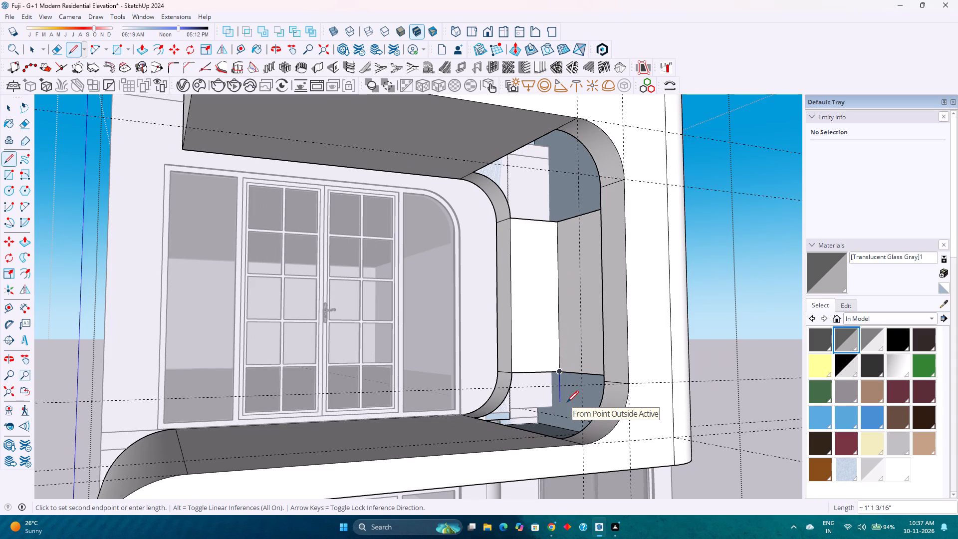
{"action": "key", "text": "Up"}
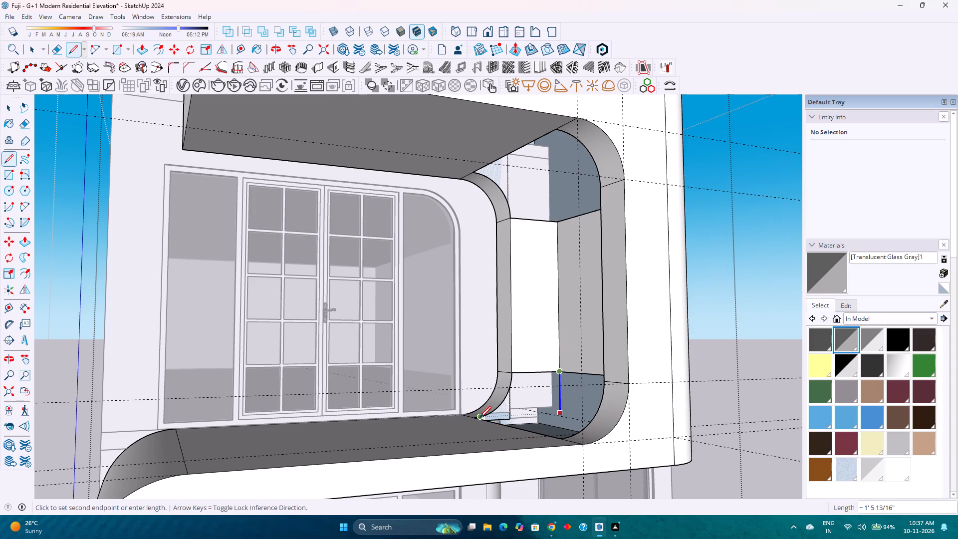
{"action": "scroll", "coordinate": [475, 417], "scroll_direction": "up", "scroll_amount": 4}
{"action": "middle_click_drag", "start_coordinate": [475, 417], "coordinate": [481, 454]}
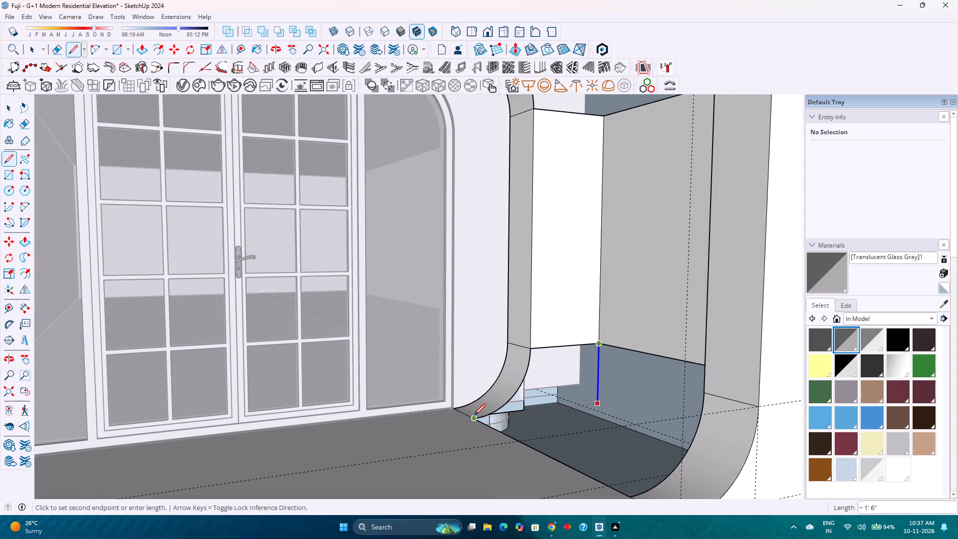
{"action": "left_click", "coordinate": [474, 415]}
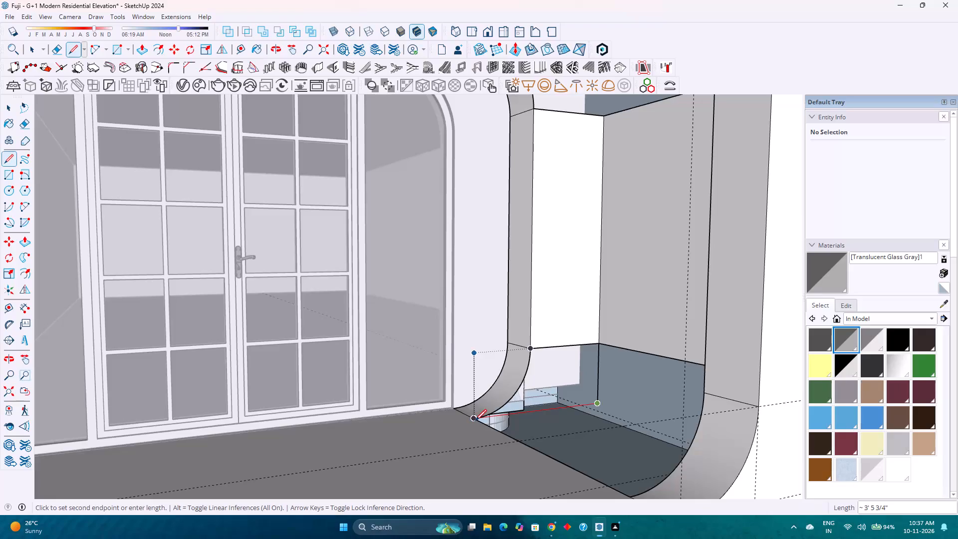
{"action": "left_click", "coordinate": [475, 421]}
Close the recess's lower front-side end with a matching 1' 6" vertical line joined to that profile's lower endpoint.
{"action": "scroll", "coordinate": [531, 372], "scroll_direction": "down", "scroll_amount": 4}
{"action": "middle_click_drag", "start_coordinate": [531, 371], "coordinate": [713, 367]}
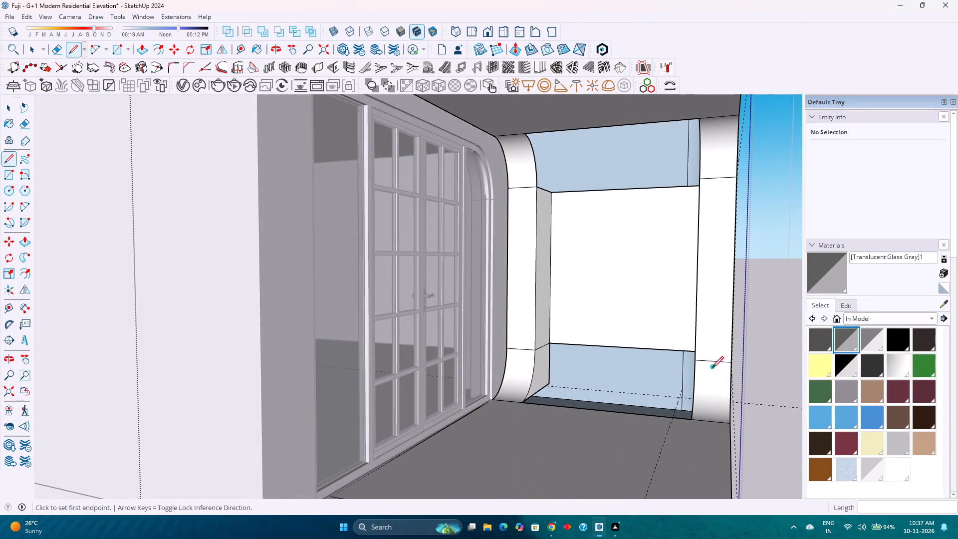
{"action": "scroll", "coordinate": [636, 353], "scroll_direction": "up", "scroll_amount": 1}
{"action": "middle_click_drag", "start_coordinate": [637, 353], "coordinate": [681, 362]}
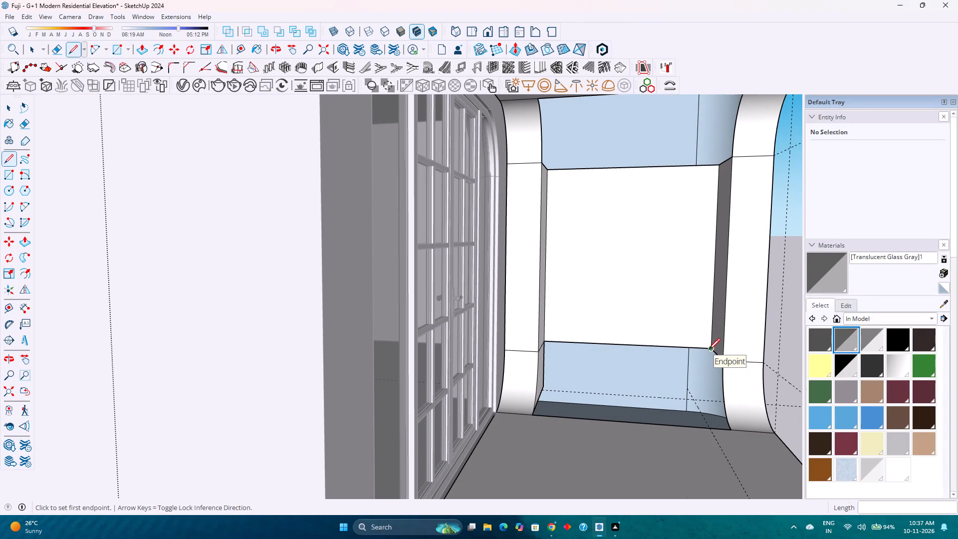
{"action": "left_click", "coordinate": [709, 349]}
{"action": "key", "text": "Up"}
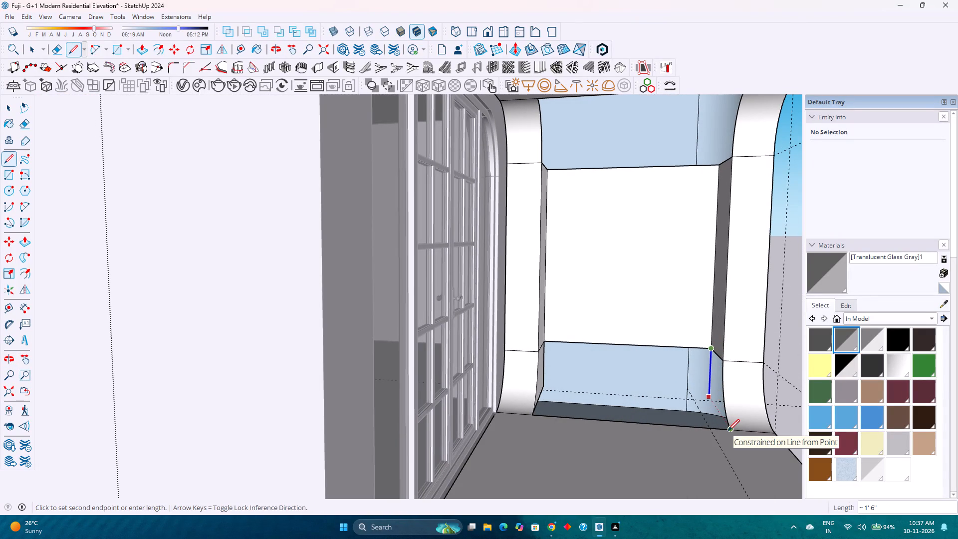
{"action": "left_click", "coordinate": [728, 431]}
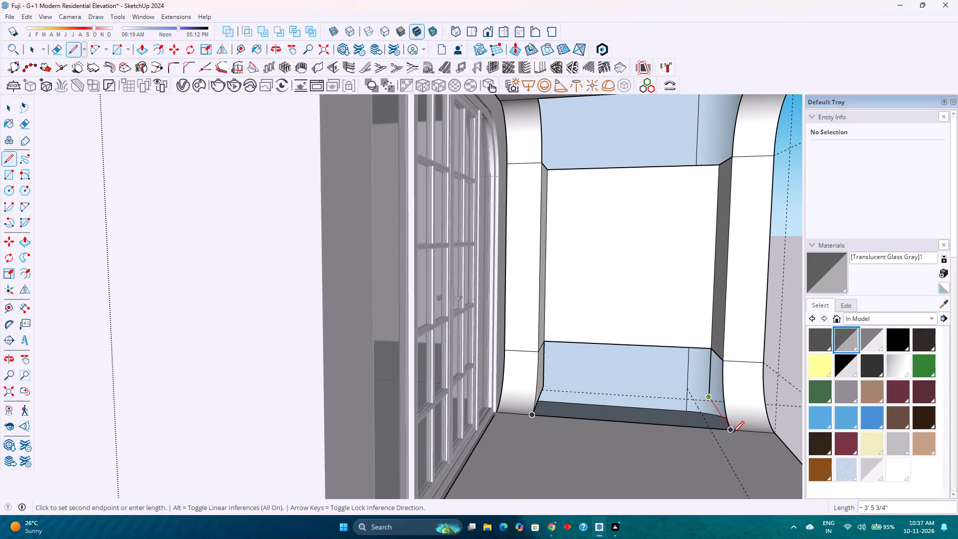
{"action": "left_click", "coordinate": [732, 433]}
{"action": "scroll", "coordinate": [703, 401], "scroll_direction": "up", "scroll_amount": 3}
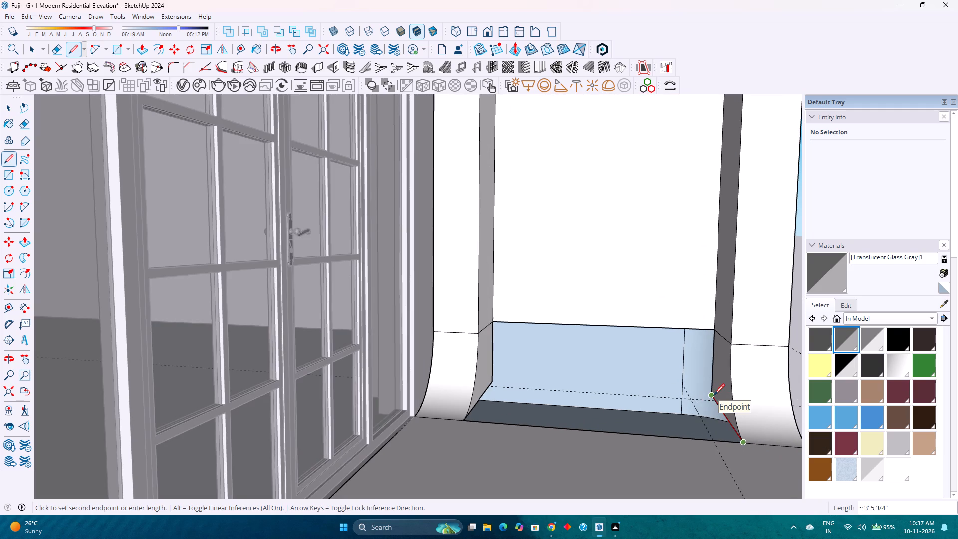
{"action": "key", "text": "Escape"}
Join the bottom ends of the two vertical lines to extend the recess's outer panel down to floor level.
{"action": "left_click", "coordinate": [712, 395]}
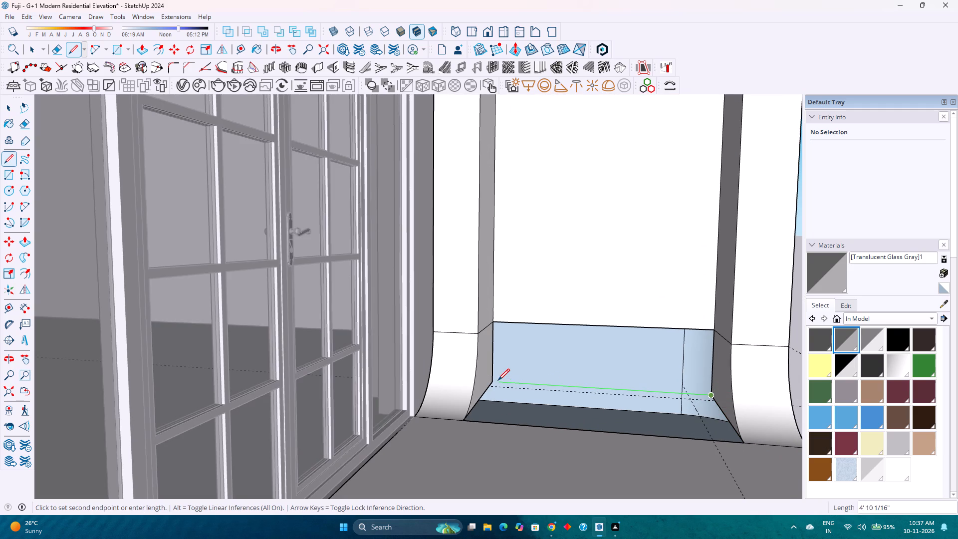
{"action": "left_click", "coordinate": [497, 380]}
{"action": "scroll", "coordinate": [497, 367], "scroll_direction": "down", "scroll_amount": 2}
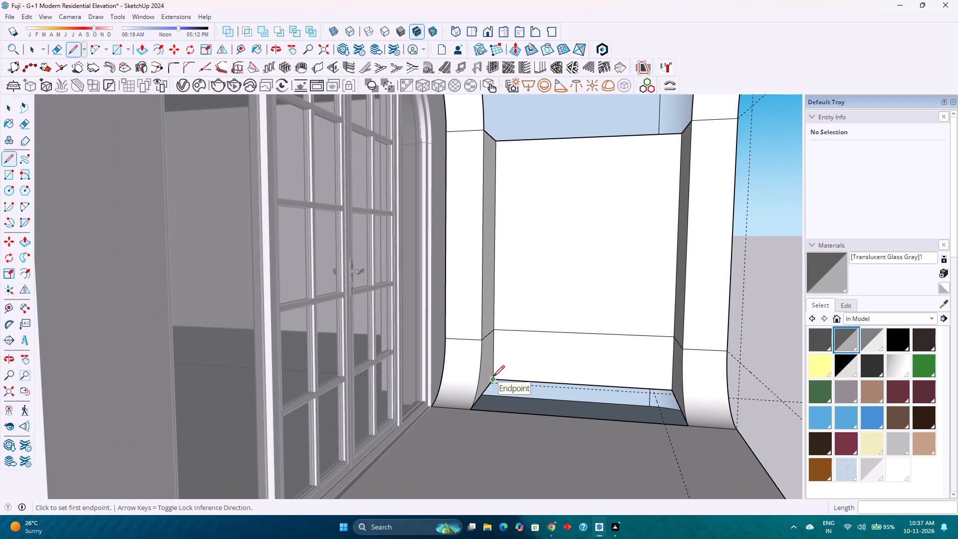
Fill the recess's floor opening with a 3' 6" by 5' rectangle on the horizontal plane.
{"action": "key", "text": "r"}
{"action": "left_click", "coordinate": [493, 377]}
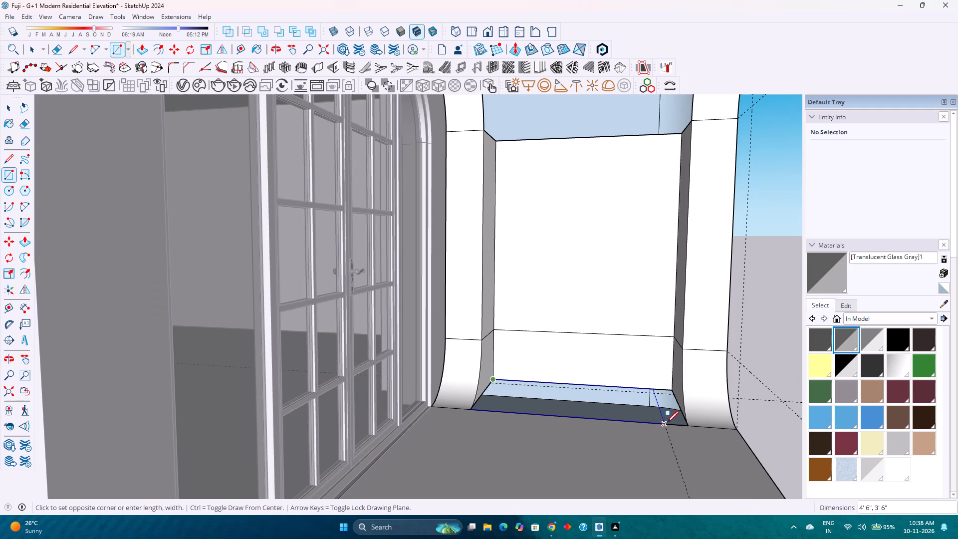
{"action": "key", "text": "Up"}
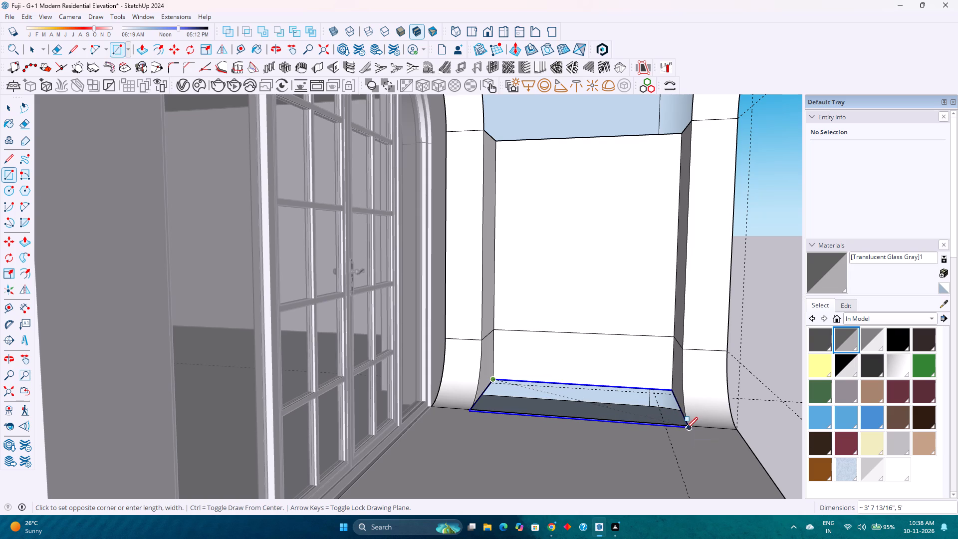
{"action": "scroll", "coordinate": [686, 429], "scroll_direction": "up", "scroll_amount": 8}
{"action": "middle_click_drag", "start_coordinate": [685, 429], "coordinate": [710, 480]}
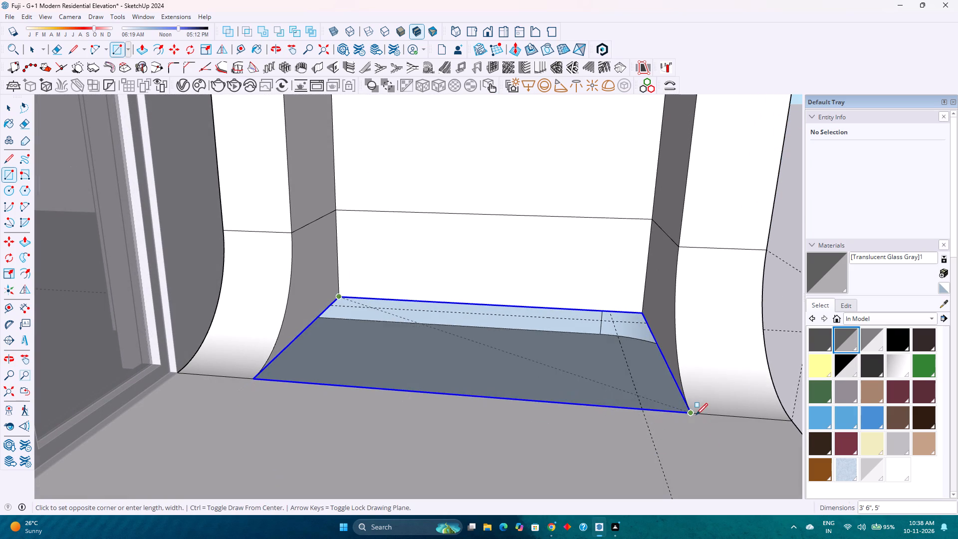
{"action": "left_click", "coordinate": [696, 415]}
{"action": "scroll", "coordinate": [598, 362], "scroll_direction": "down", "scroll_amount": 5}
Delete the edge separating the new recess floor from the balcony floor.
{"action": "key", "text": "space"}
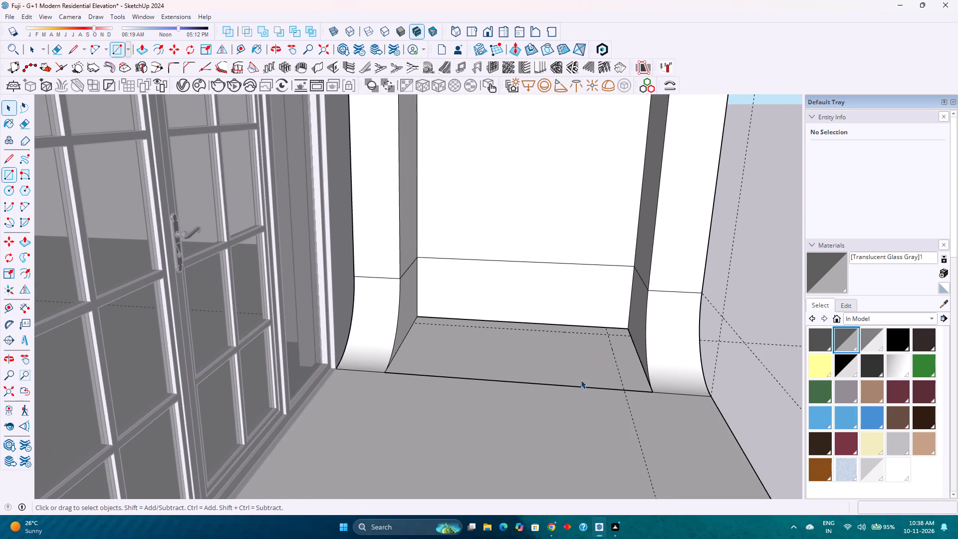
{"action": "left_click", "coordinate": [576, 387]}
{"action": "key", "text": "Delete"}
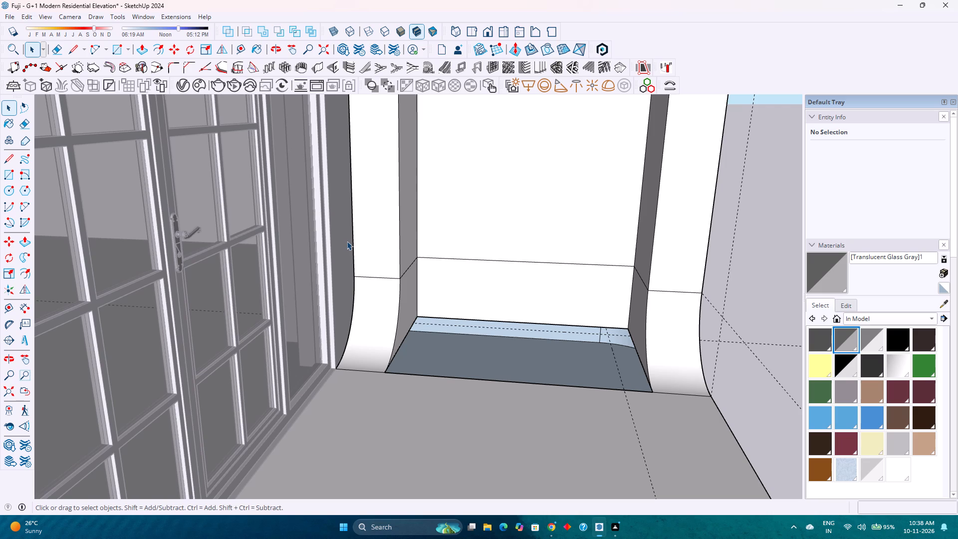
Delete the horizontal seam edges across the lower part of the recess's outer panel and both its end walls.
{"action": "scroll", "coordinate": [347, 241], "scroll_direction": "down", "scroll_amount": 2}
{"action": "middle_click_drag", "start_coordinate": [446, 266], "coordinate": [342, 265]}
{"action": "scroll", "coordinate": [322, 259], "scroll_direction": "up", "scroll_amount": 3}
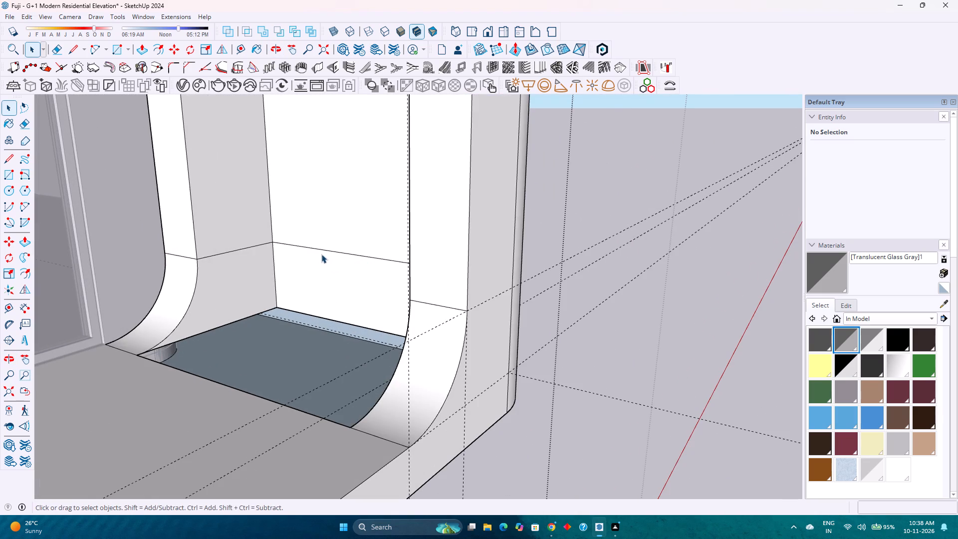
{"action": "left_click", "coordinate": [321, 251]}
{"action": "key", "text": "Delete"}
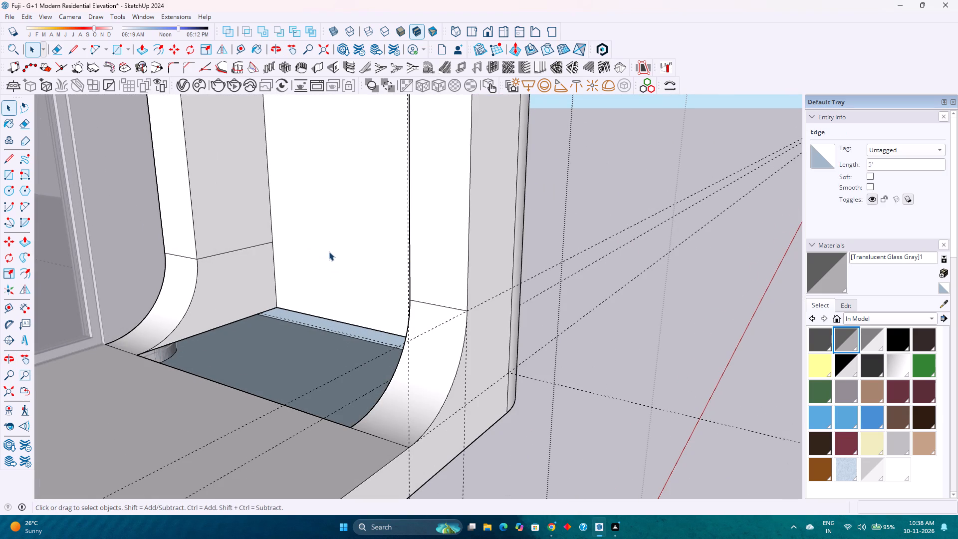
{"action": "scroll", "coordinate": [329, 252], "scroll_direction": "down", "scroll_amount": 2}
{"action": "left_click", "coordinate": [263, 248]}
{"action": "key", "text": "Delete"}
{"action": "middle_click_drag", "start_coordinate": [263, 248], "coordinate": [334, 269]}
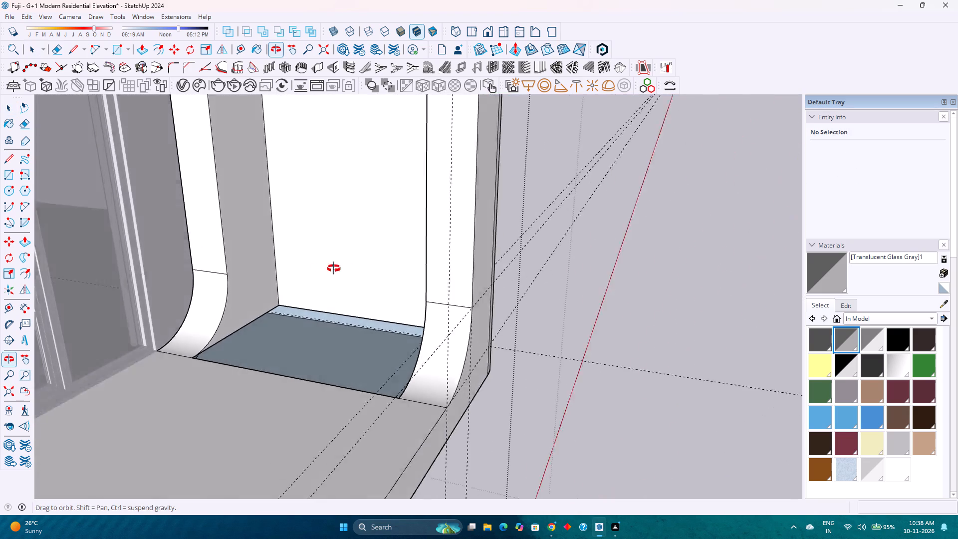
{"action": "middle_click_drag", "start_coordinate": [334, 269], "coordinate": [482, 276]}
{"action": "scroll", "coordinate": [465, 295], "scroll_direction": "up", "scroll_amount": 3}
{"action": "left_click", "coordinate": [449, 287]}
{"action": "key", "text": "Delete"}
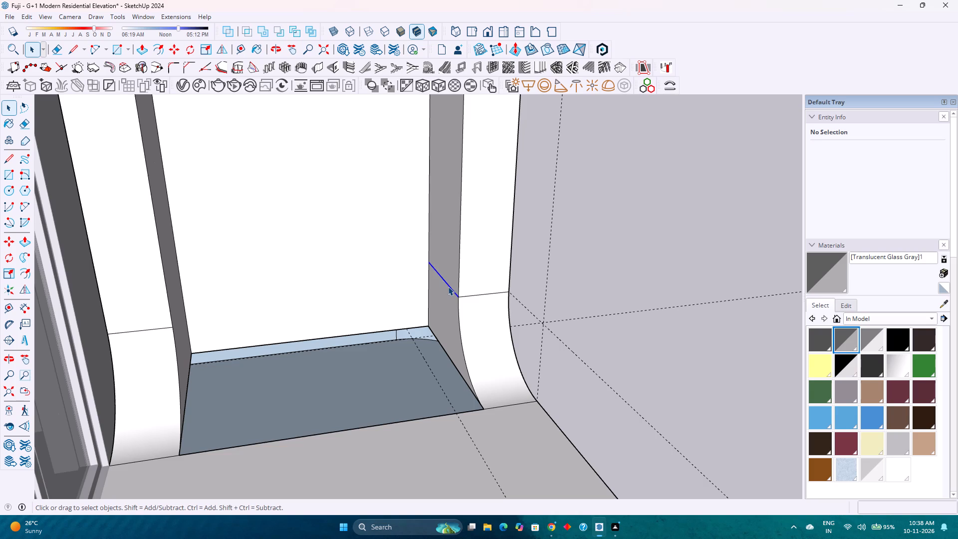
Examine the recess's open floor and the lower corners of its end walls from both sides.
{"action": "scroll", "coordinate": [454, 293], "scroll_direction": "up", "scroll_amount": 1}
{"action": "scroll", "coordinate": [454, 293], "scroll_direction": "down", "scroll_amount": 2}
{"action": "middle_click_drag", "start_coordinate": [453, 293], "coordinate": [246, 302]}
{"action": "scroll", "coordinate": [258, 327], "scroll_direction": "up", "scroll_amount": 2}
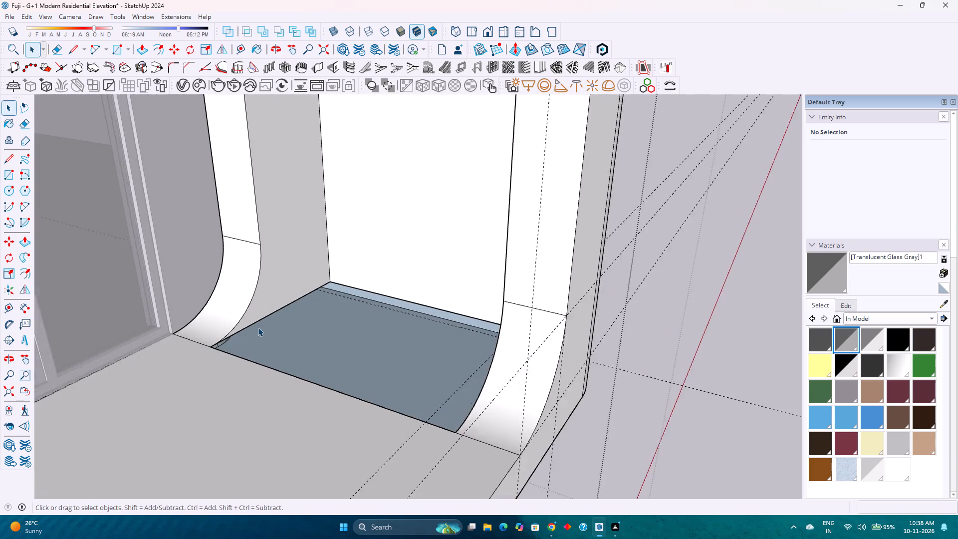
{"action": "scroll", "coordinate": [258, 327], "scroll_direction": "up", "scroll_amount": 2}
{"action": "middle_click", "coordinate": [312, 366]}
{"action": "middle_click", "coordinate": [315, 369]}
{"action": "scroll", "coordinate": [295, 357], "scroll_direction": "down", "scroll_amount": 1}
{"action": "middle_click_drag", "start_coordinate": [295, 357], "coordinate": [494, 370]}
{"action": "middle_click", "coordinate": [494, 370]}
{"action": "scroll", "coordinate": [498, 370], "scroll_direction": "down", "scroll_amount": 1}
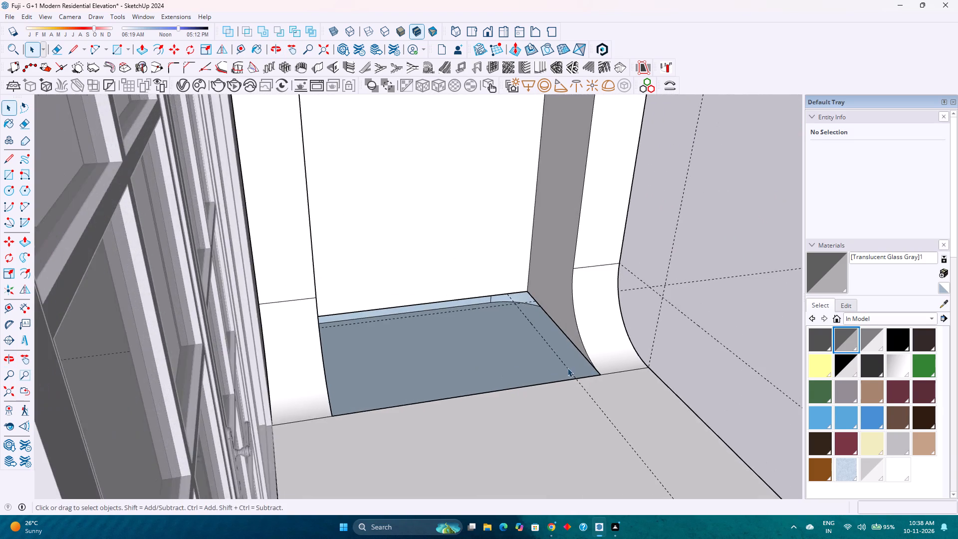
Draw a vertical edge from the recess's upper outer corner up to the height of the balcony ceiling at the curved profile.
{"action": "scroll", "coordinate": [567, 368], "scroll_direction": "up", "scroll_amount": 2}
{"action": "middle_click_drag", "start_coordinate": [567, 369], "coordinate": [354, 389]}
{"action": "scroll", "coordinate": [359, 305], "scroll_direction": "up", "scroll_amount": 2}
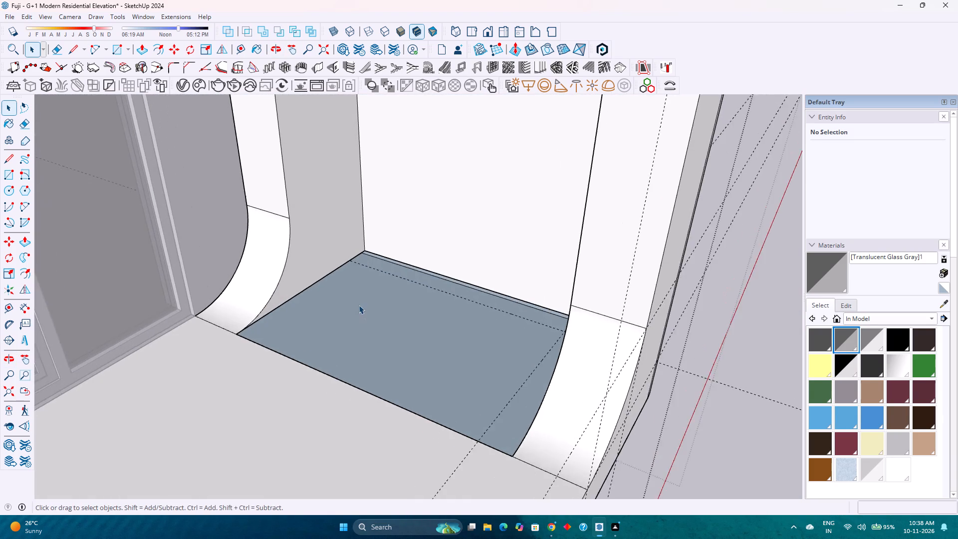
{"action": "scroll", "coordinate": [359, 305], "scroll_direction": "down", "scroll_amount": 5}
{"action": "middle_click_drag", "start_coordinate": [376, 247], "coordinate": [447, 356], "text": "shift"}
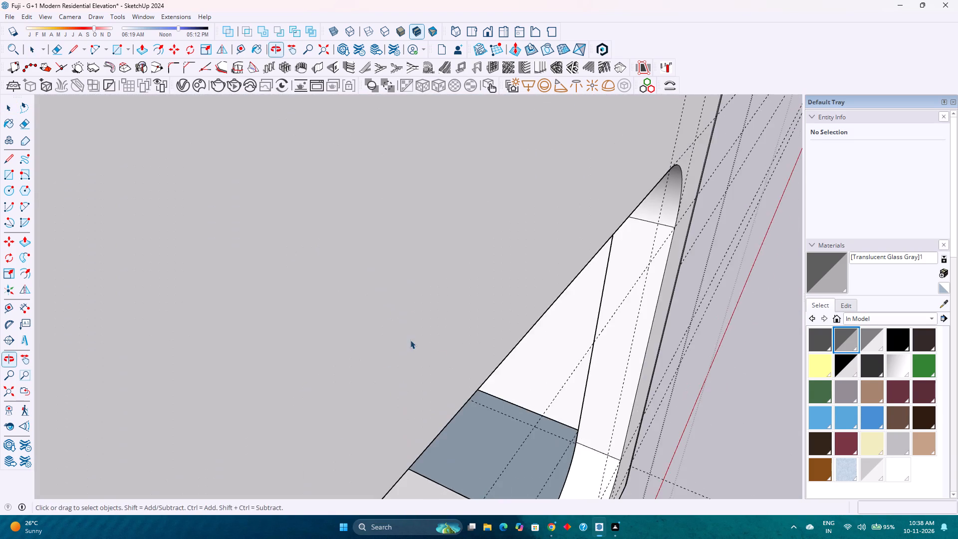
{"action": "middle_click_drag", "start_coordinate": [407, 336], "coordinate": [370, 289]}
{"action": "middle_click", "coordinate": [369, 286]}
{"action": "scroll", "coordinate": [368, 273], "scroll_direction": "down", "scroll_amount": 9}
{"action": "middle_click_drag", "start_coordinate": [425, 314], "coordinate": [383, 187]}
{"action": "scroll", "coordinate": [396, 192], "scroll_direction": "down", "scroll_amount": 3}
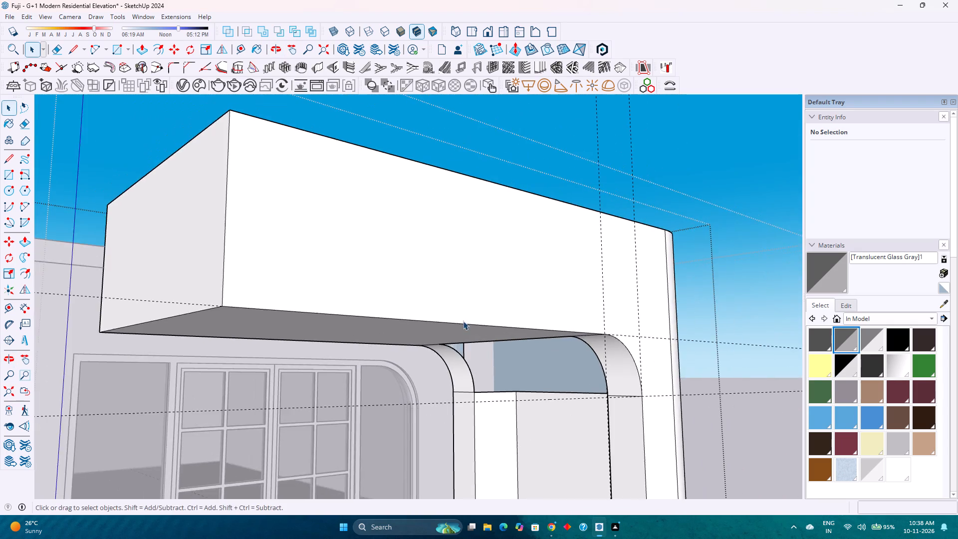
{"action": "middle_click_drag", "start_coordinate": [461, 320], "coordinate": [423, 245]}
{"action": "scroll", "coordinate": [477, 343], "scroll_direction": "up", "scroll_amount": 2}
{"action": "middle_click_drag", "start_coordinate": [477, 343], "coordinate": [452, 293], "text": "shift"}
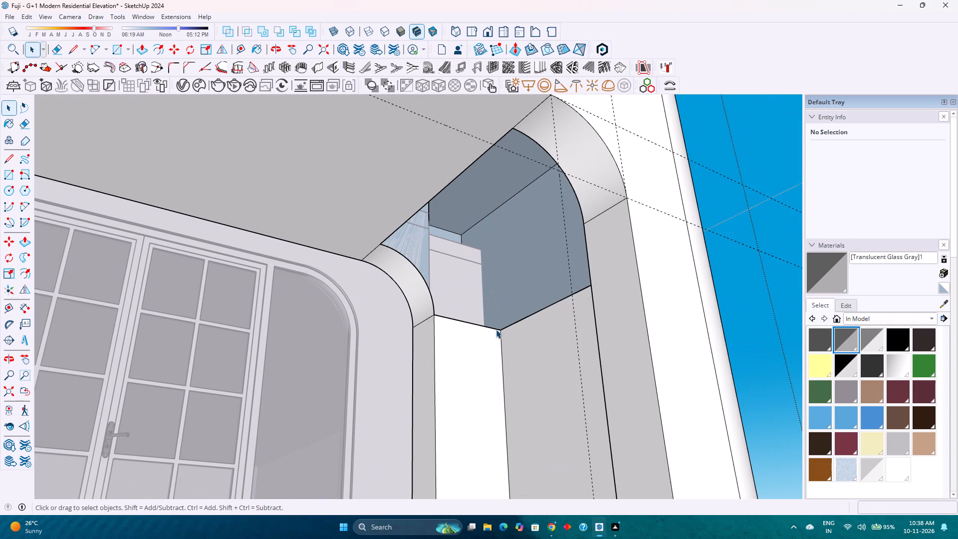
{"action": "key", "text": "l"}
{"action": "left_click", "coordinate": [499, 331]}
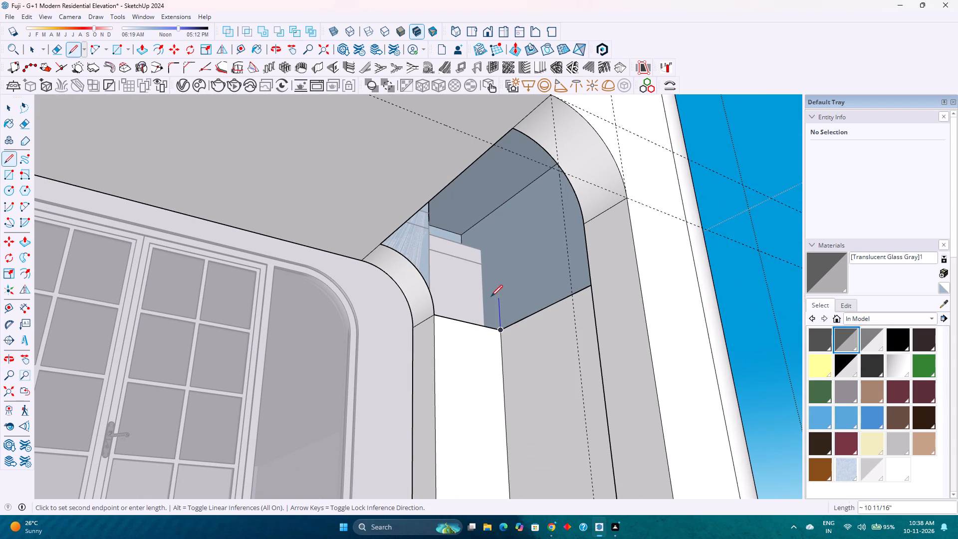
{"action": "key", "text": "Up"}
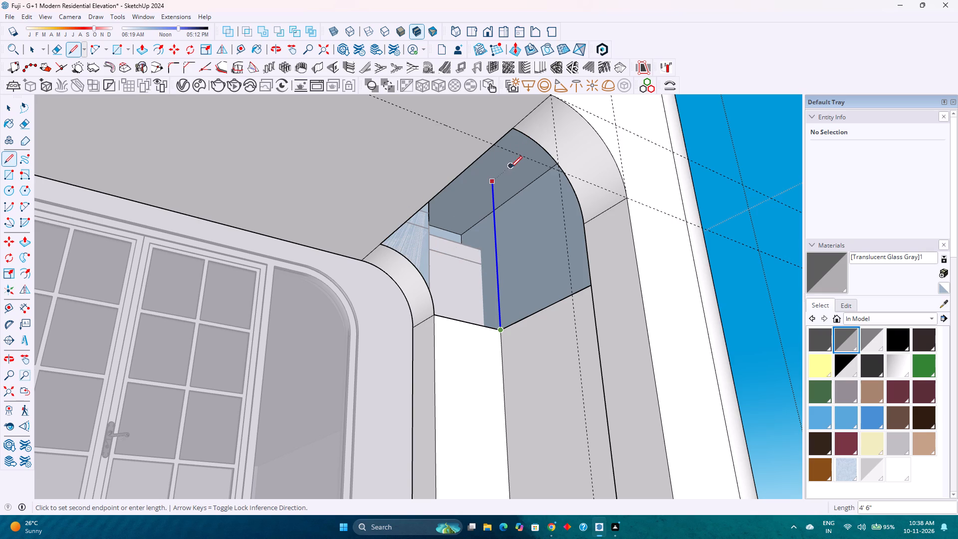
{"action": "middle_click_drag", "start_coordinate": [510, 171], "coordinate": [515, 206], "text": "shift"}
{"action": "left_click", "coordinate": [556, 155]}
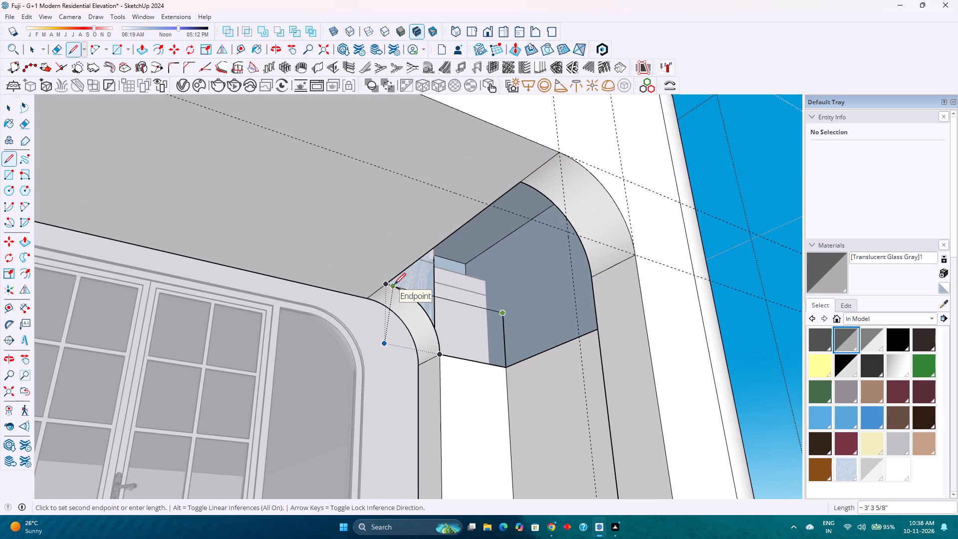
Draw an edge along the red axis from the new vertical edge's upper end toward the curved corner profile beside the doors.
{"action": "key", "text": "Left"}
{"action": "key", "text": "Right"}
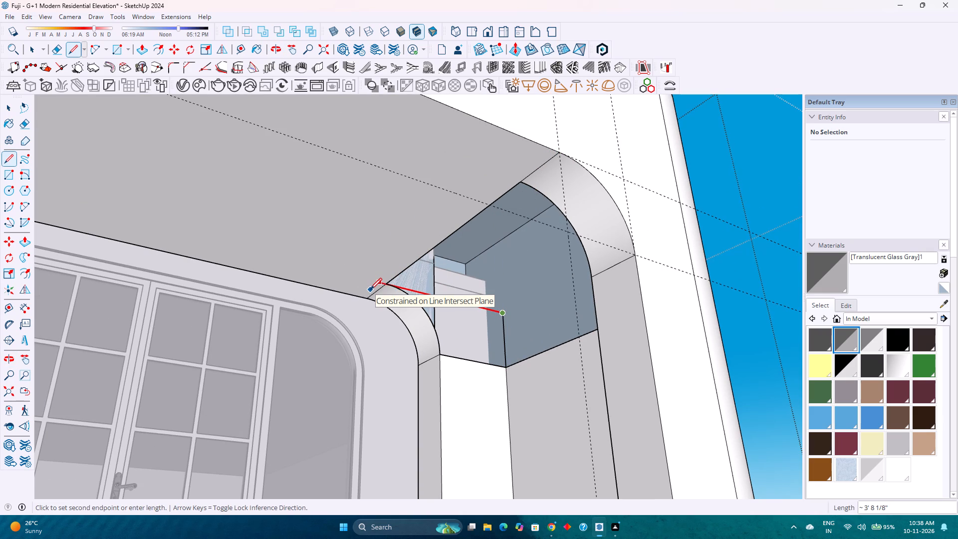